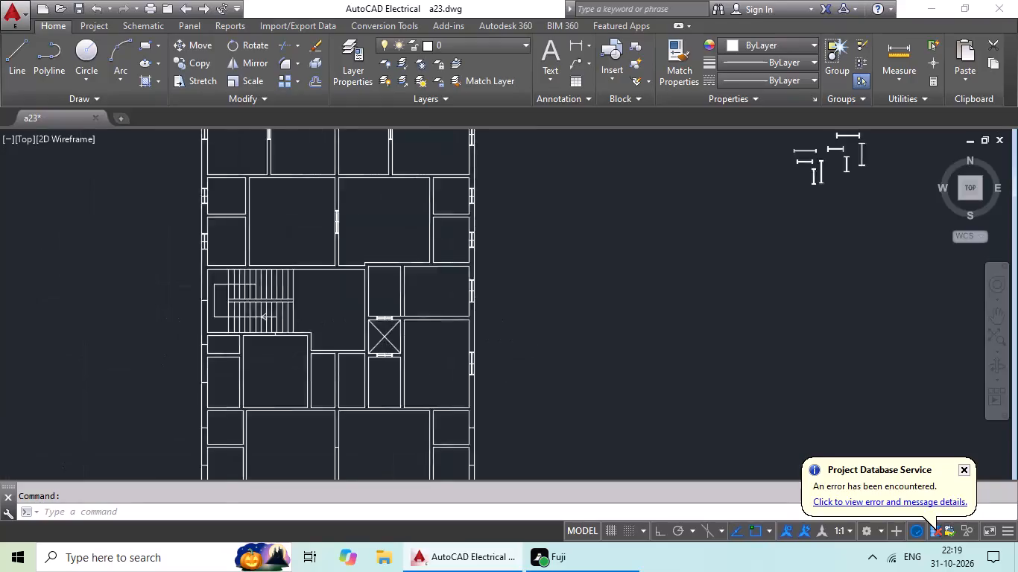
Copy the long vertical wide-capped window symbol by its midpoint to the marked opening in the outer wall beside the staircase landing.
middle_click_drag(513, 341, 475, 378)
middle_click_drag(481, 344, 513, 320)
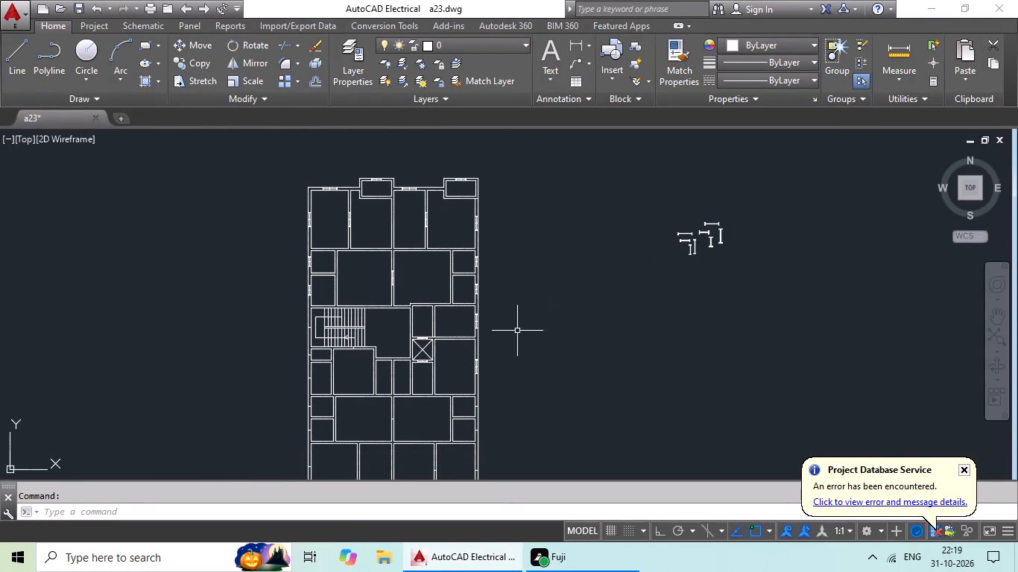
middle_click_drag(542, 357, 494, 375)
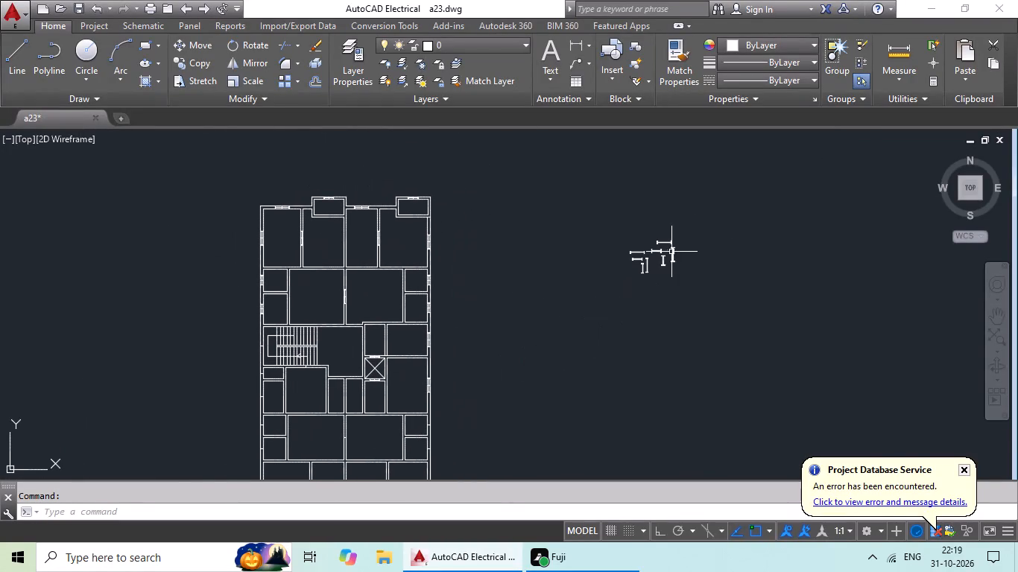
scroll(668, 252, "up", 5)
left_click_drag(713, 216, 705, 404)
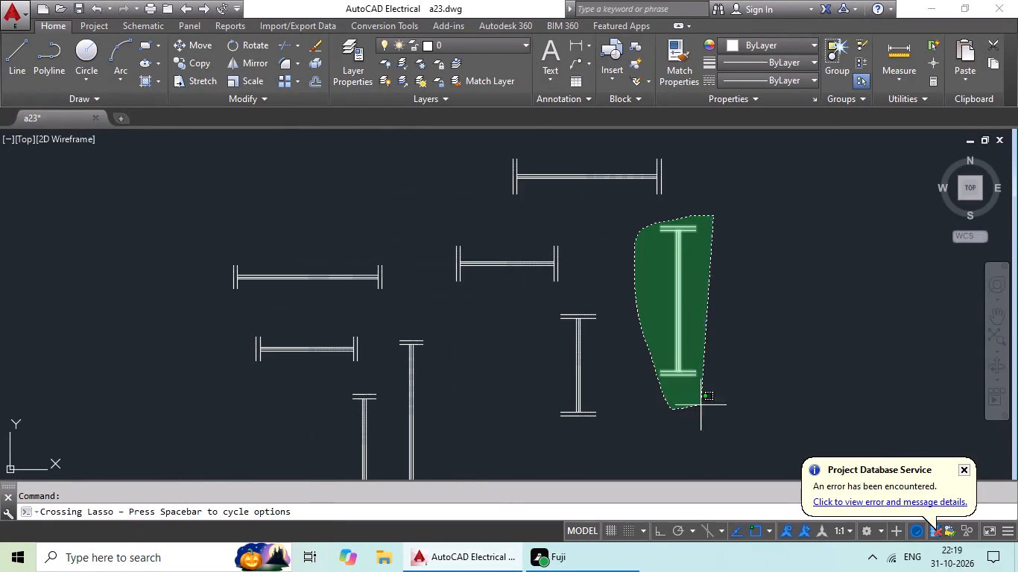
left_click_drag(705, 404, 712, 393)
left_click(192, 66)
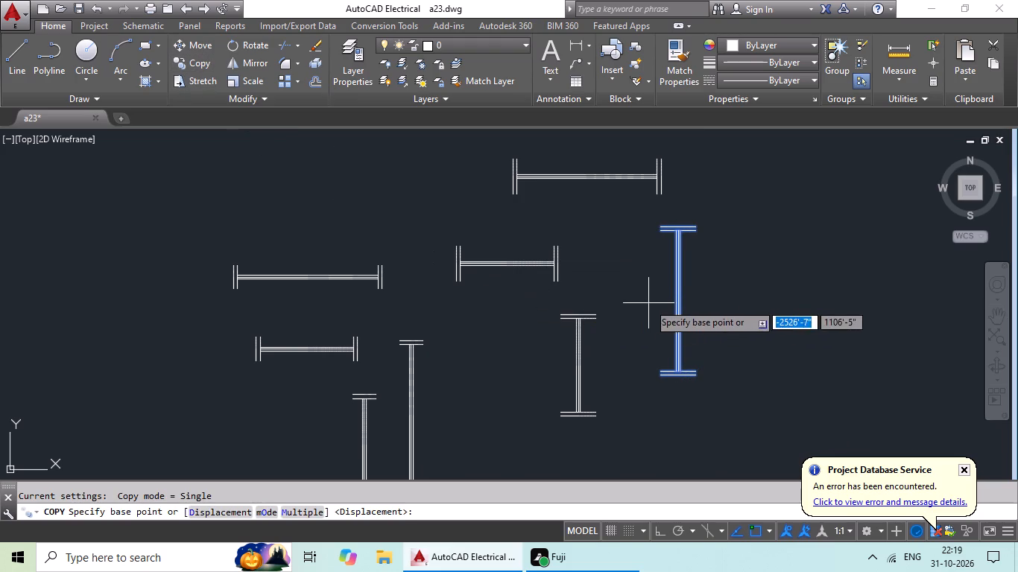
scroll(679, 302, "up", 2)
left_click_drag(680, 299, 636, 307)
scroll(279, 314, "down", 3)
middle_click_drag(276, 316, 704, 231)
scroll(203, 278, "down", 2)
middle_click_drag(221, 274, 730, 262)
middle_click_drag(343, 279, 651, 280)
middle_click_drag(343, 323, 541, 196)
middle_click_drag(487, 285, 497, 217)
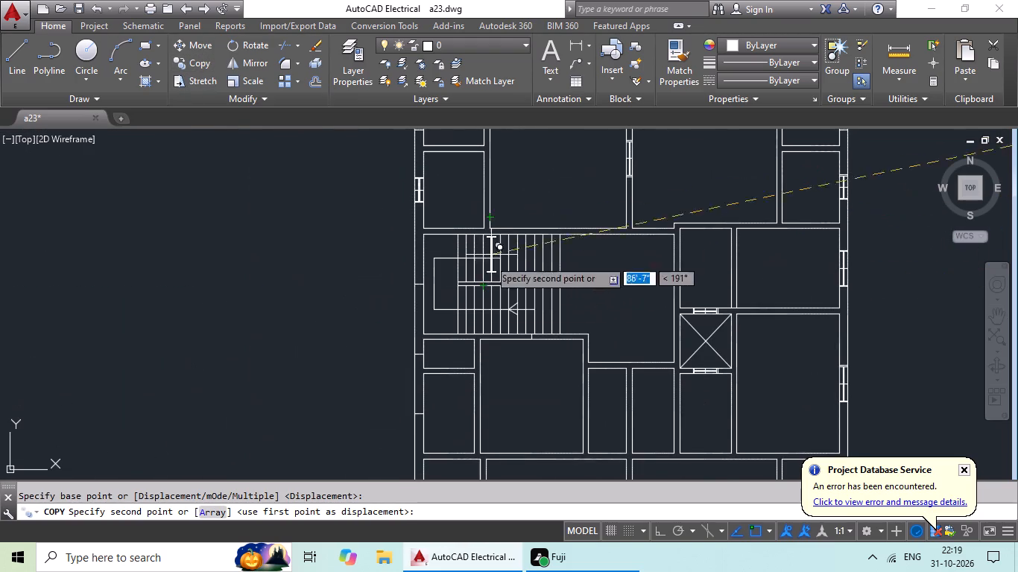
scroll(406, 297, "up", 3)
left_click(453, 241)
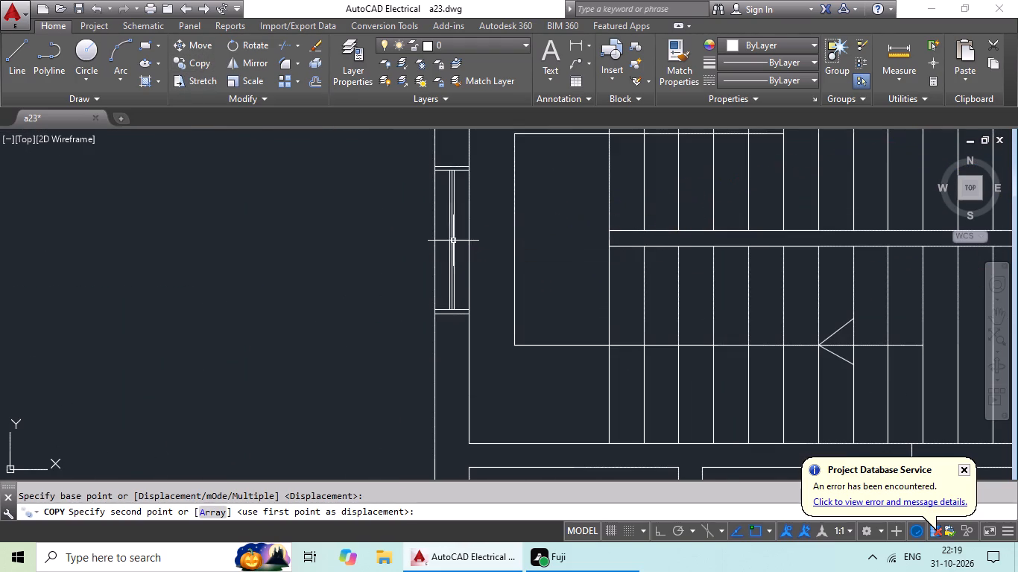
Copy the short vertical wide-capped window symbol by its midpoint to the west outer wall mark of the small room below the staircase.
scroll(514, 238, "down", 3)
middle_click_drag(514, 250, 365, 226)
middle_click_drag(455, 249, 381, 249)
middle_click_drag(522, 264, 430, 264)
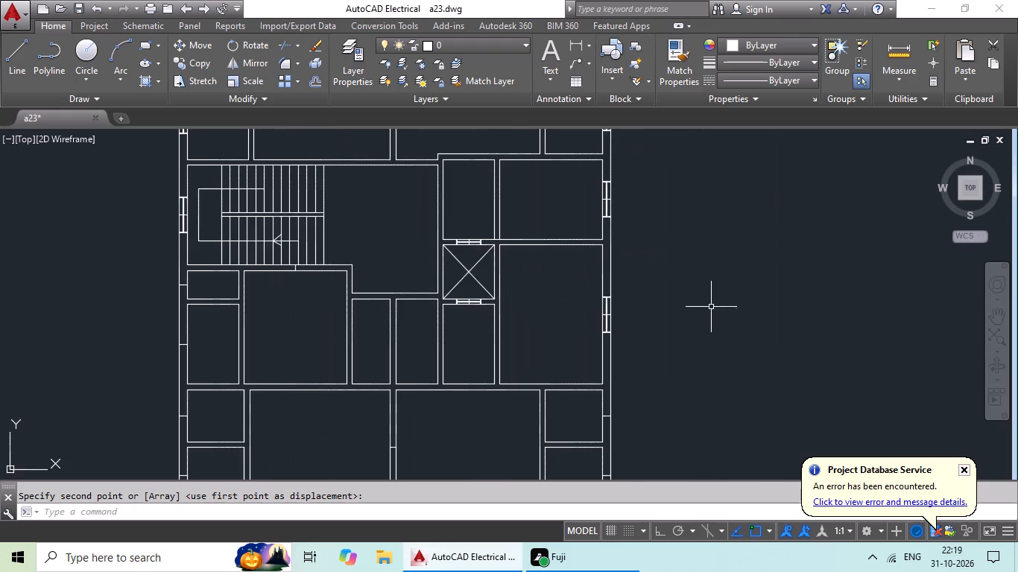
middle_click_drag(603, 290, 440, 285)
middle_click_drag(594, 287, 454, 314)
scroll(608, 300, "down", 2)
middle_click_drag(578, 325, 507, 343)
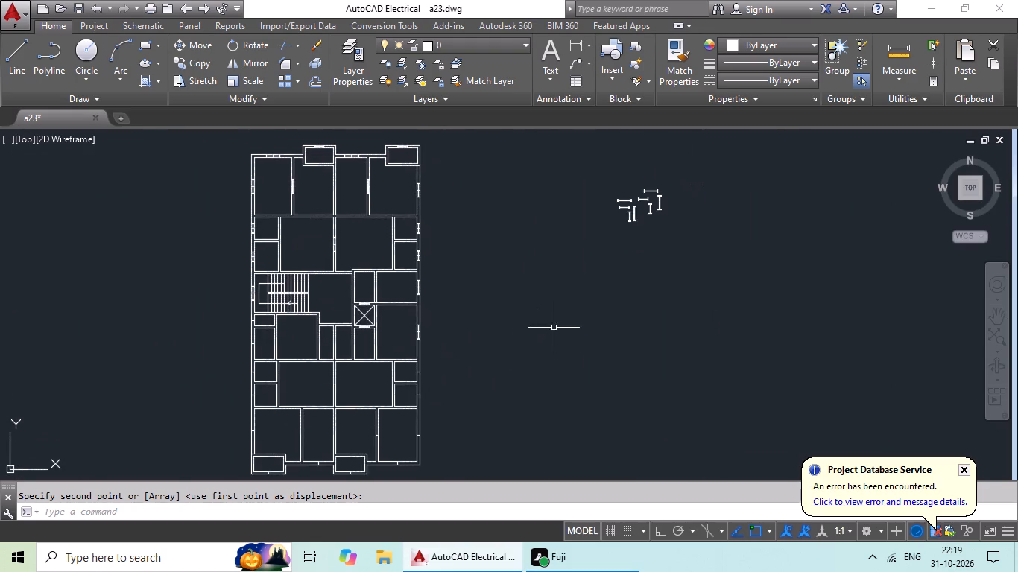
middle_click_drag(540, 328, 465, 343)
scroll(576, 214, "up", 4)
left_click_drag(568, 235, 503, 278)
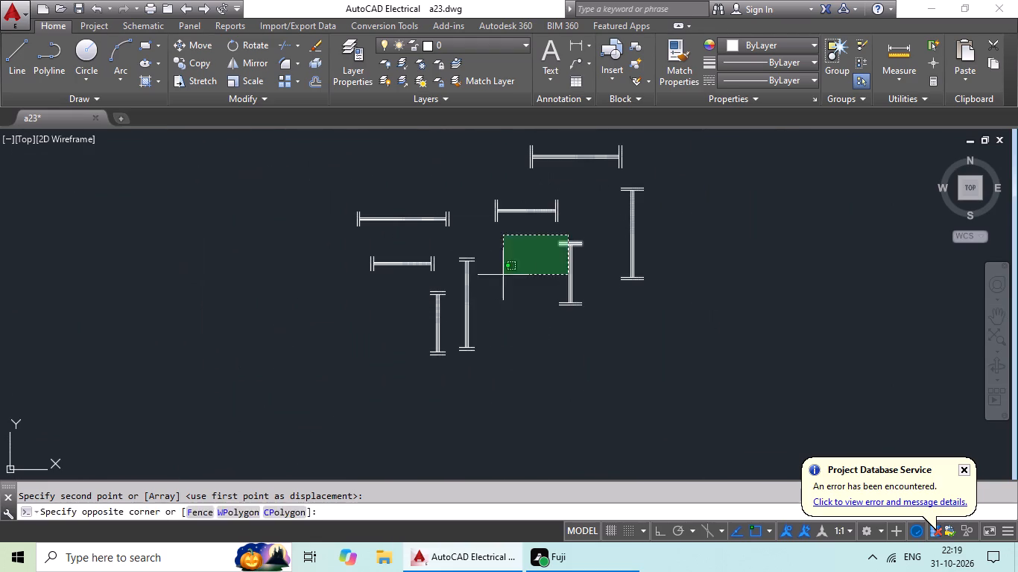
left_click_drag(503, 278, 619, 348)
left_click(200, 69)
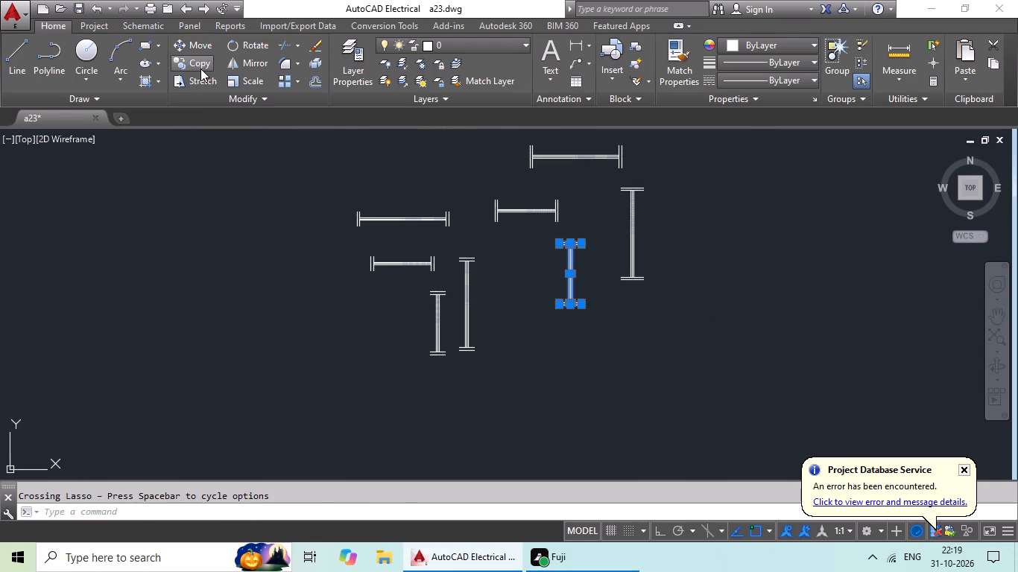
scroll(601, 278, "up", 2)
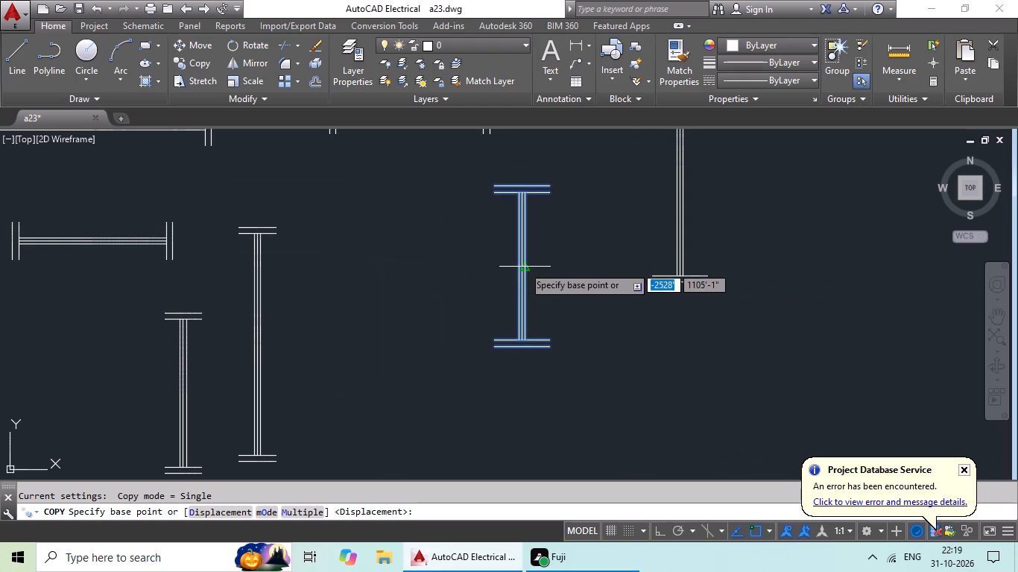
left_click_drag(522, 266, 475, 280)
scroll(207, 328, "down", 2)
middle_click_drag(207, 328, 497, 255)
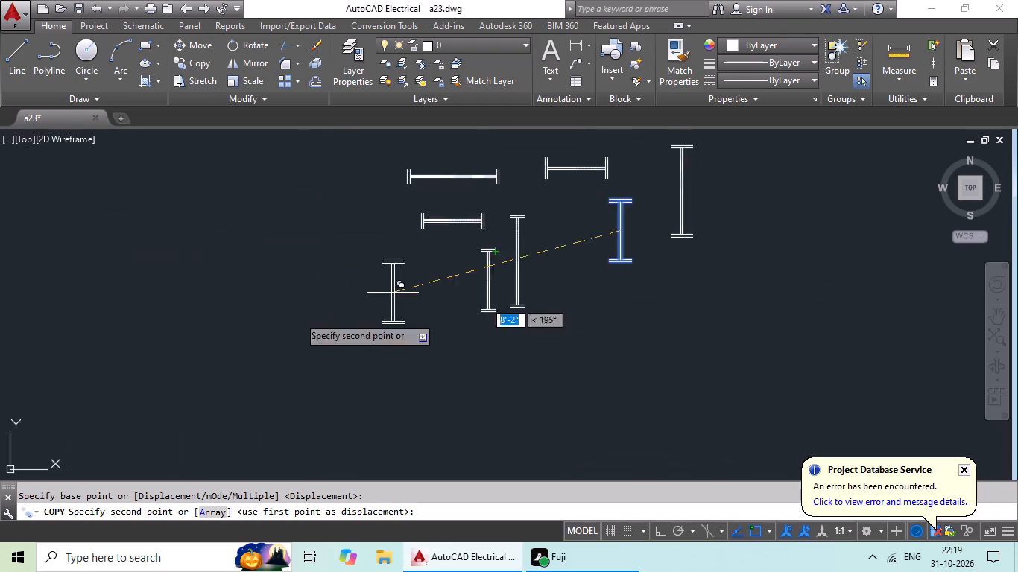
scroll(210, 337, "down", 3)
middle_click_drag(203, 340, 496, 271)
scroll(119, 360, "down", 1)
middle_click_drag(385, 324, 794, 138)
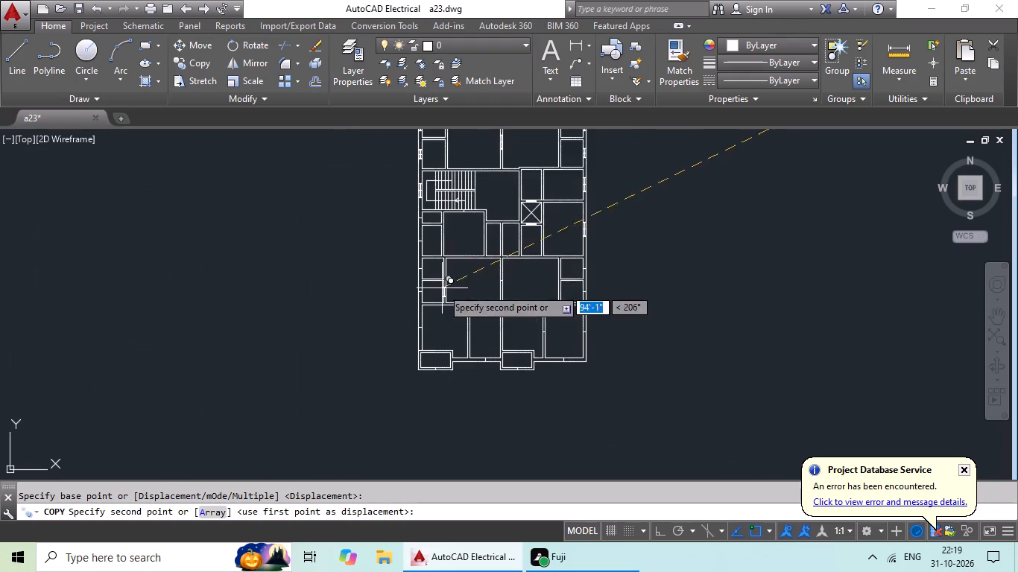
scroll(426, 257, "up", 1)
middle_click_drag(420, 226, 416, 313)
scroll(412, 279, "up", 4)
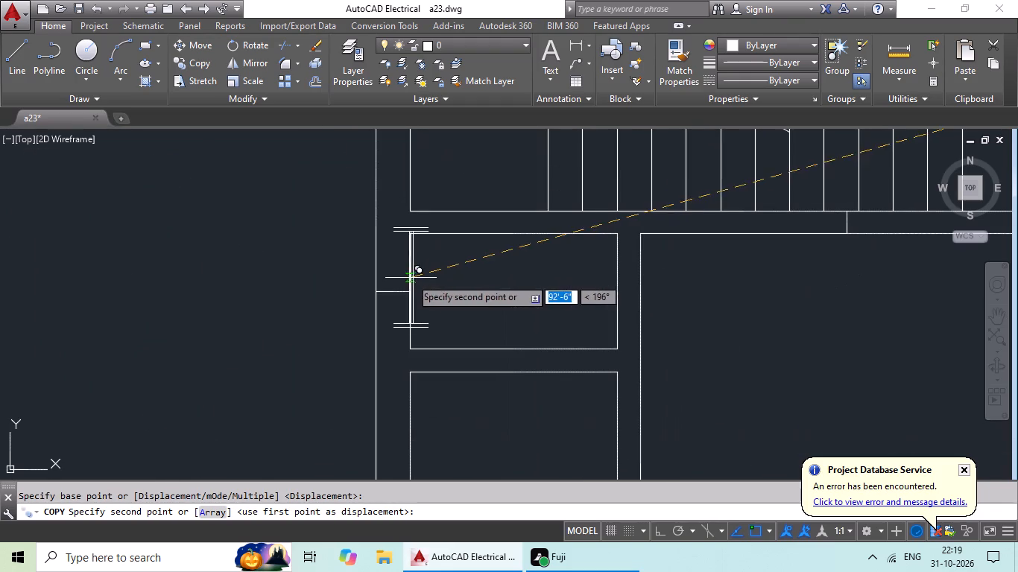
left_click(396, 292)
Copy the long horizontal narrow-capped window symbol by its midpoint onto the mark in the wall between the staircase and the room below.
scroll(634, 292, "down", 3)
middle_click_drag(682, 314, 580, 335)
middle_click_drag(596, 337, 502, 337)
middle_click_drag(493, 345, 423, 331)
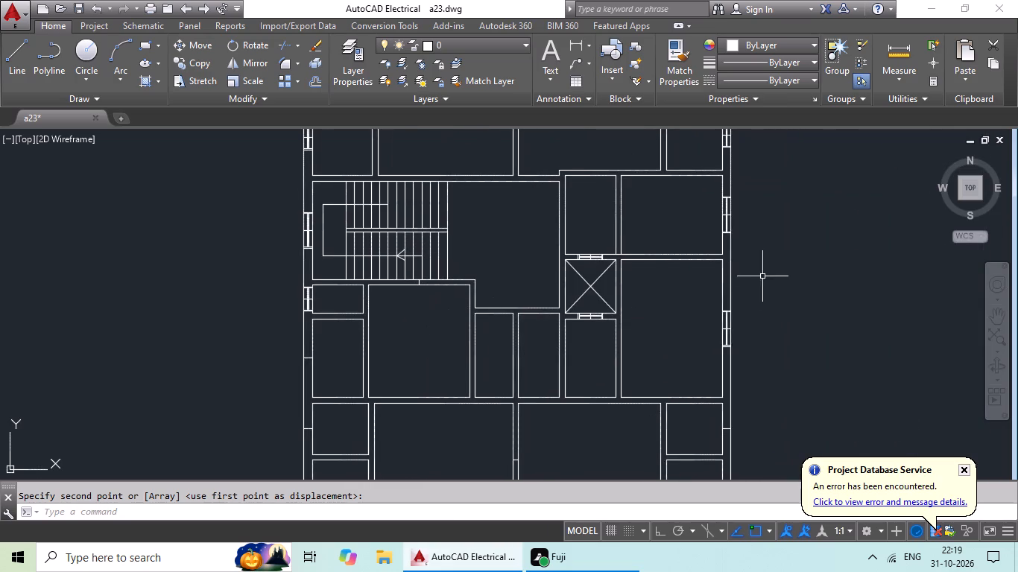
middle_click_drag(762, 276, 510, 321)
middle_click_drag(669, 297, 540, 348)
middle_click_drag(623, 325, 446, 436)
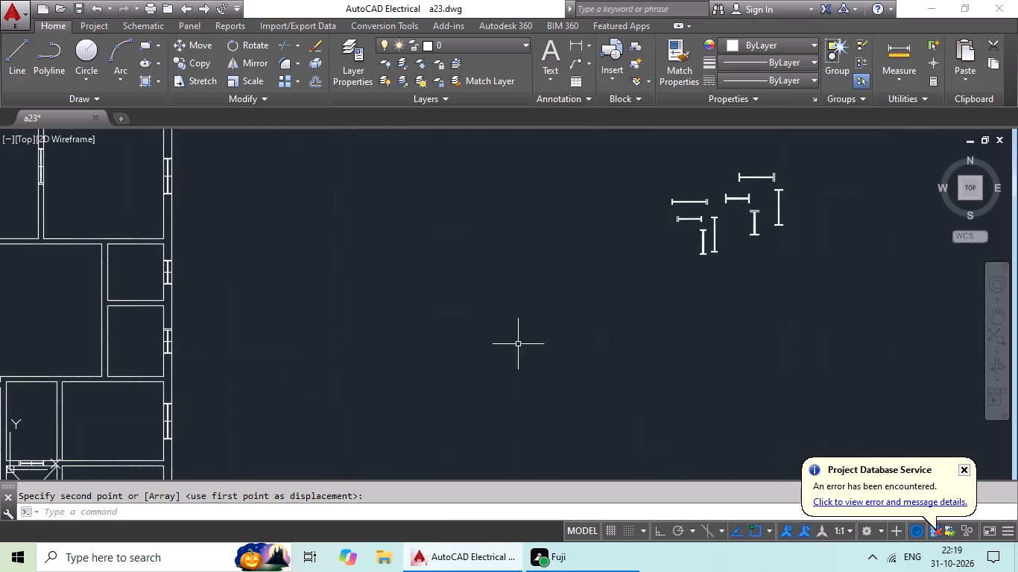
middle_click_drag(543, 332, 445, 430)
scroll(603, 301, "up", 4)
left_click_drag(621, 250, 324, 258)
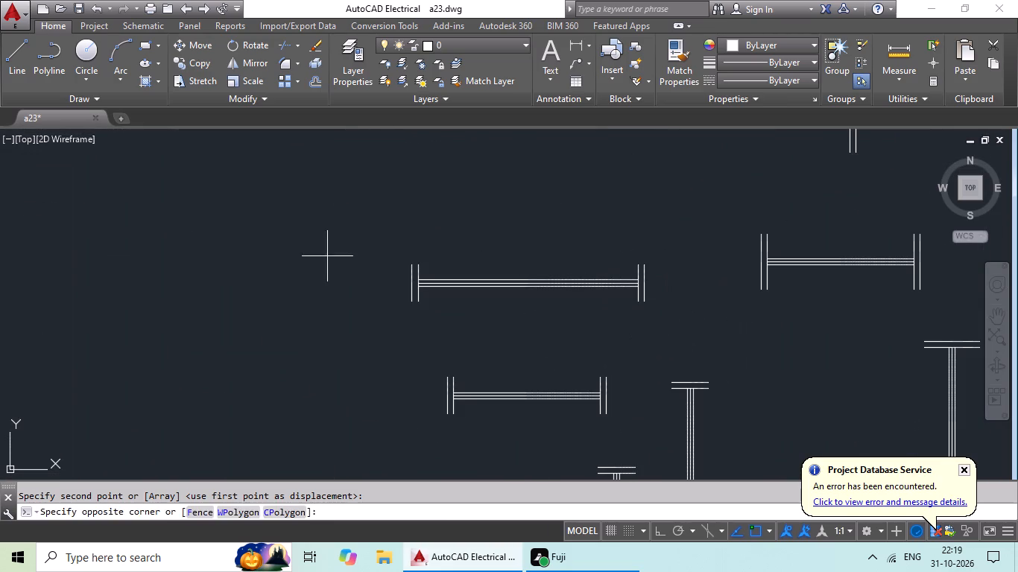
left_click_drag(324, 258, 698, 306)
left_click(207, 61)
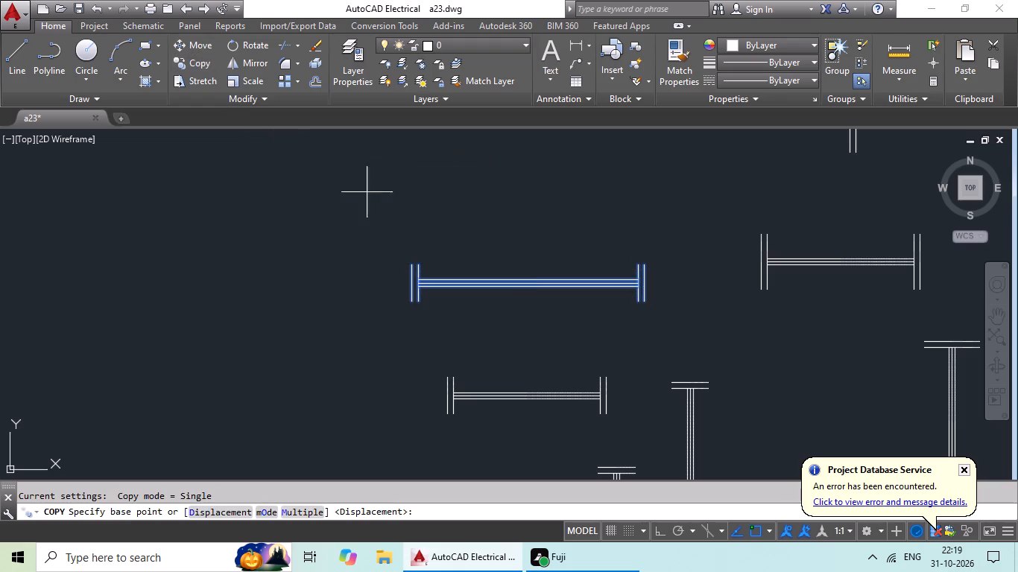
left_click_drag(528, 283, 435, 305)
scroll(212, 386, "down", 3)
middle_click_drag(211, 389, 391, 305)
scroll(180, 398, "down", 3)
middle_click_drag(150, 419, 423, 359)
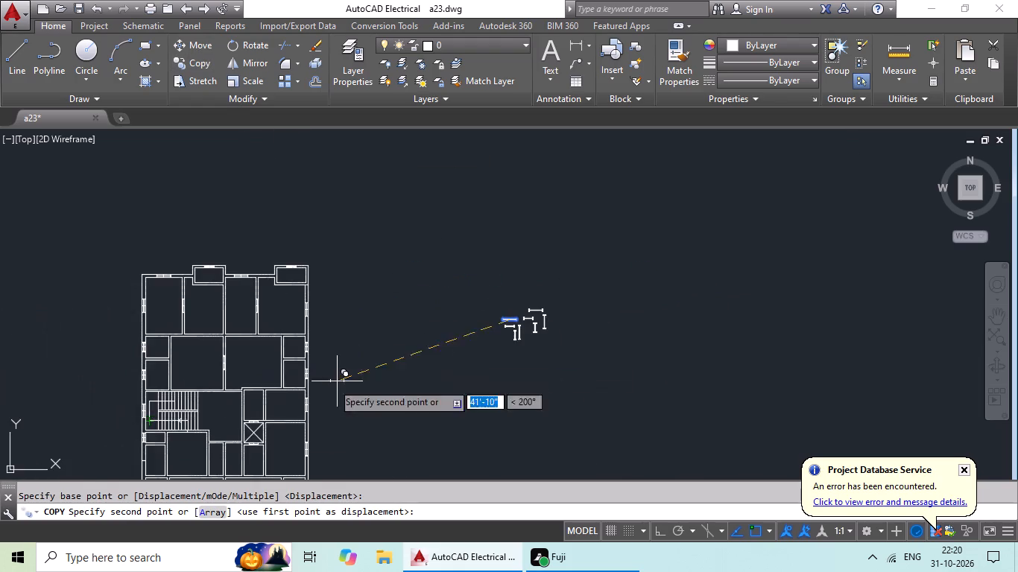
middle_click_drag(331, 382, 420, 349)
middle_click(446, 339)
middle_click_drag(325, 384, 347, 378)
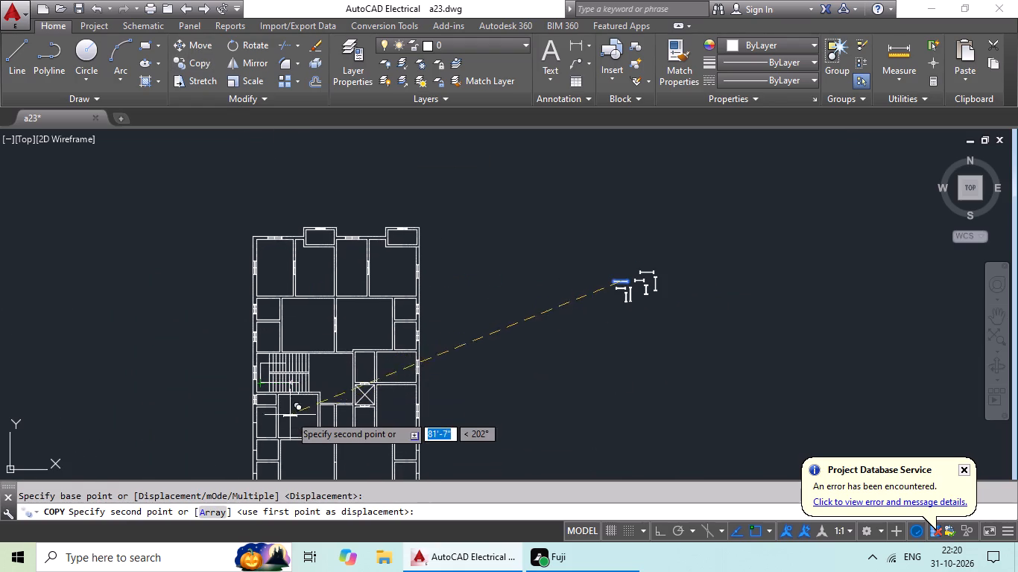
scroll(290, 413, "up", 4)
scroll(338, 293, "up", 5)
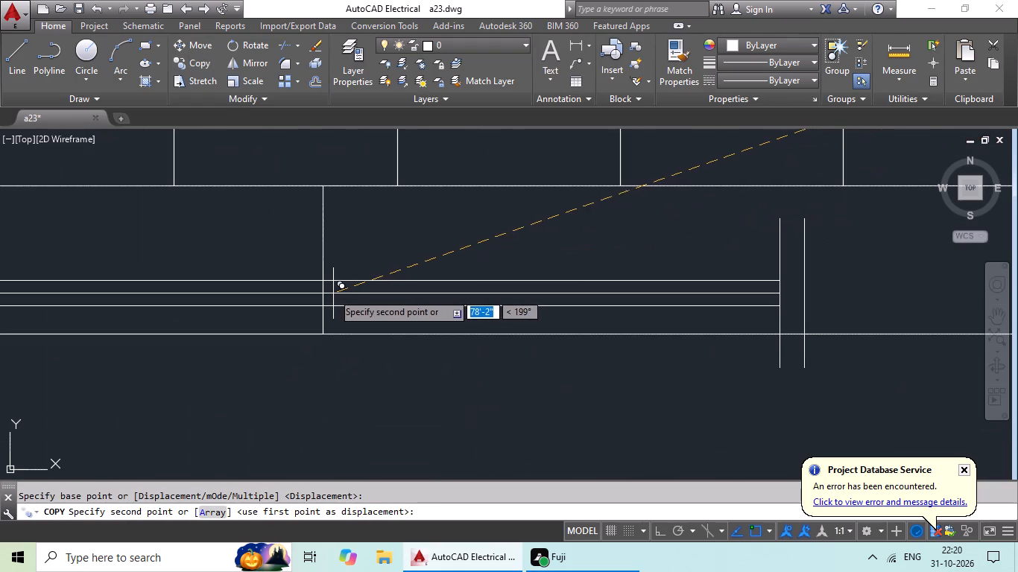
left_click(323, 262)
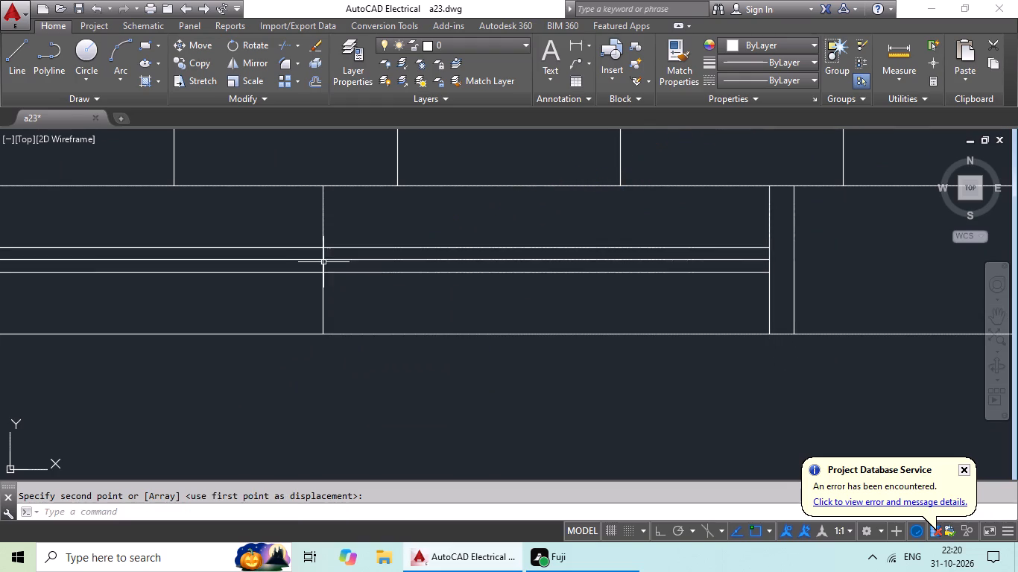
Copy the short vertical wide-capped window symbol to the west outer wall mark of the second room below the staircase.
scroll(430, 279, "down", 6)
middle_click_drag(471, 383, 429, 311)
middle_click_drag(474, 365, 379, 325)
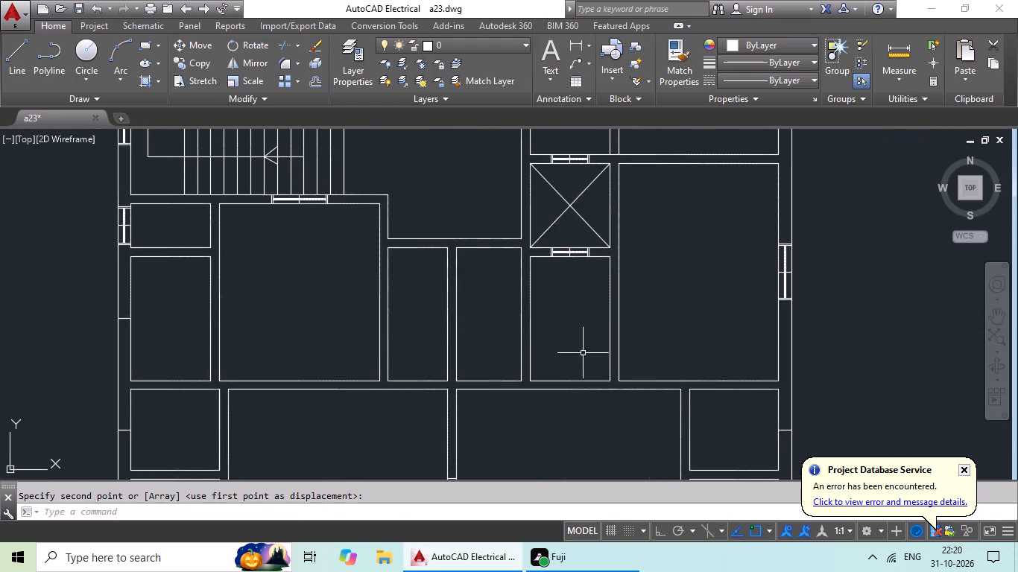
middle_click_drag(567, 357, 412, 389)
scroll(576, 378, "down", 2)
middle_click_drag(736, 360, 643, 398)
middle_click_drag(682, 352, 592, 401)
middle_click_drag(663, 357, 574, 423)
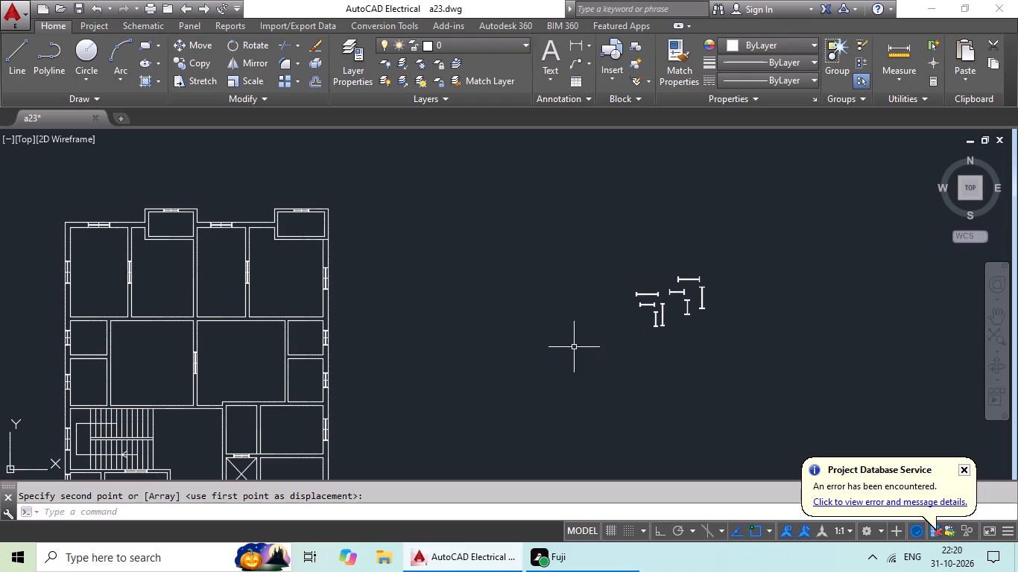
scroll(753, 270, "up", 2)
scroll(519, 377, "up", 2)
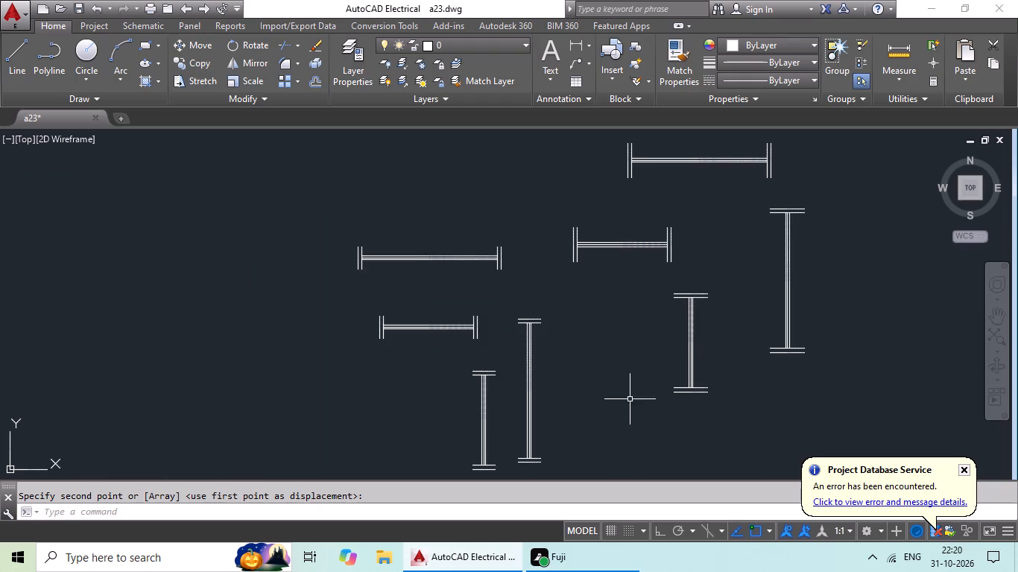
left_click_drag(740, 273, 719, 385)
left_click_drag(709, 405, 636, 405)
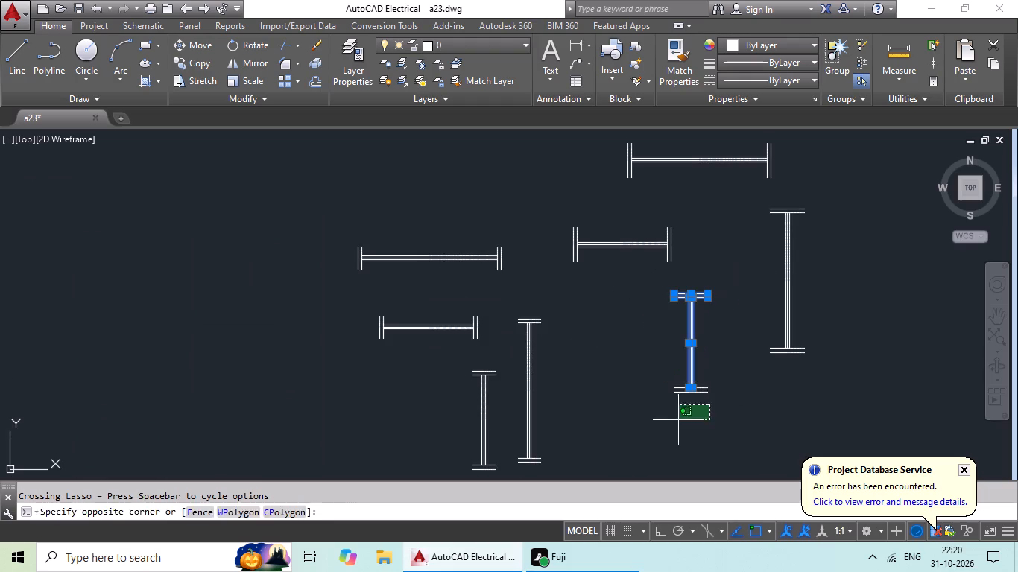
left_click_drag(636, 405, 737, 375)
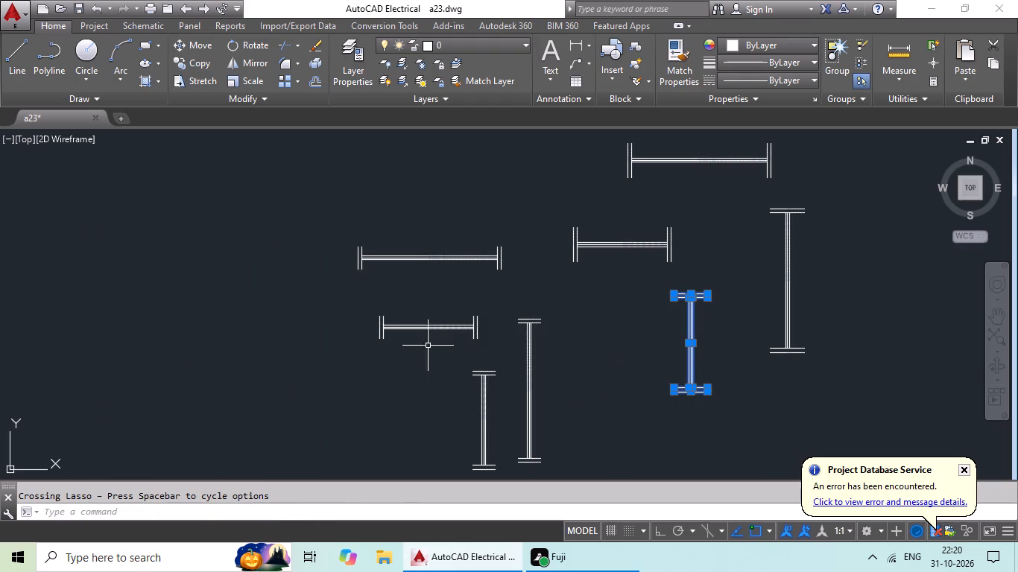
left_click(180, 61)
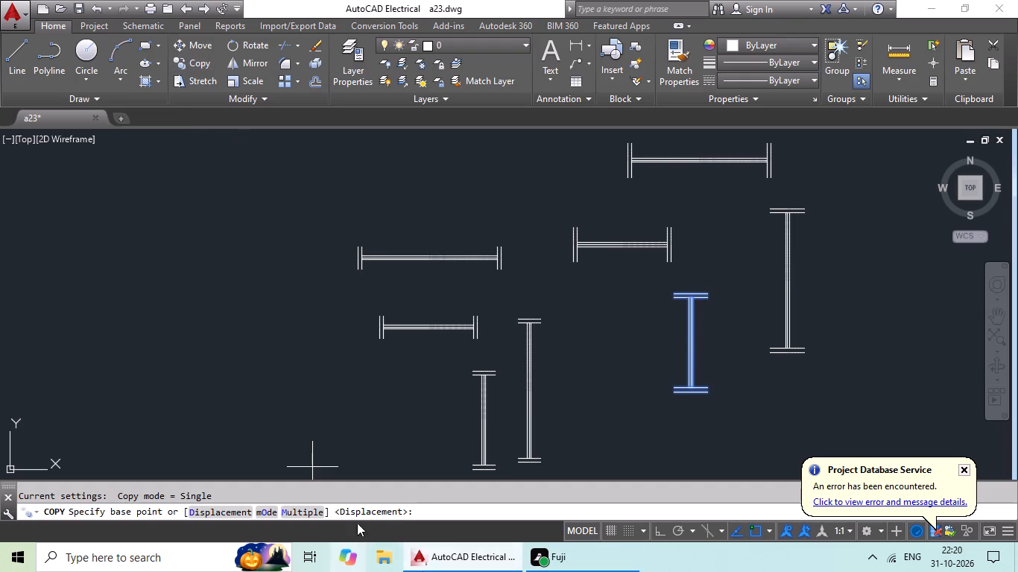
scroll(718, 361, "up", 4)
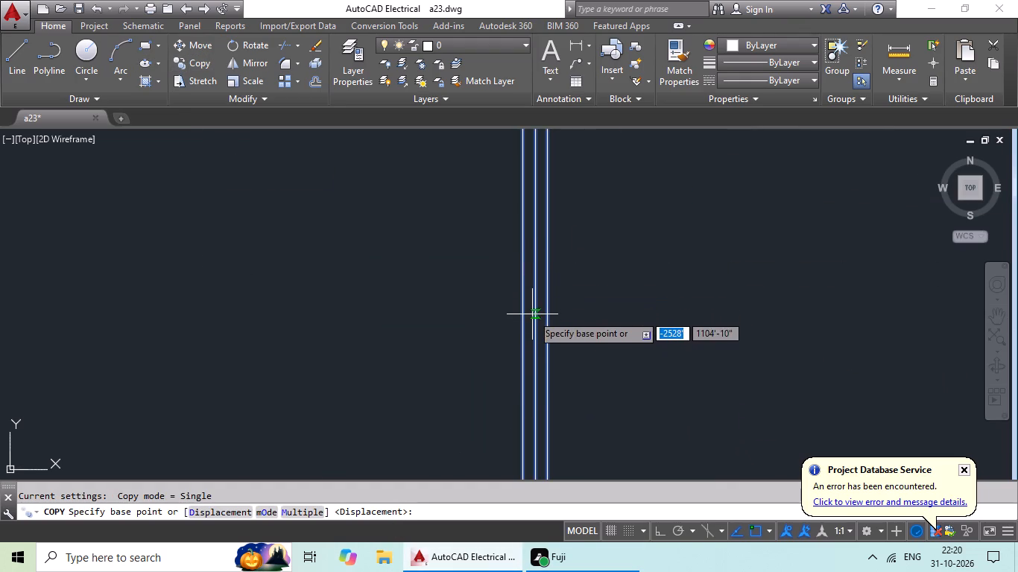
scroll(536, 319, "down", 1)
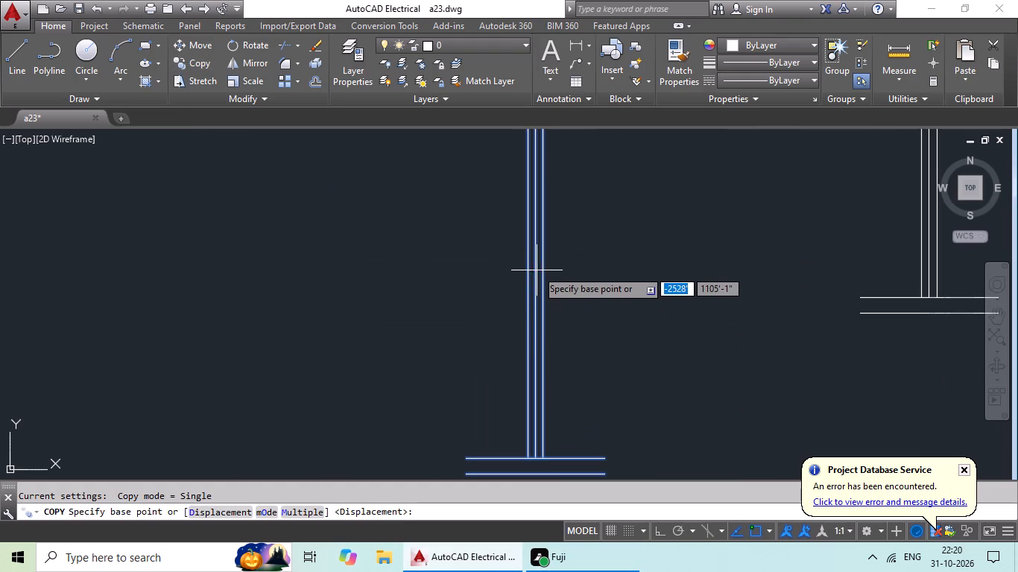
left_click_drag(535, 276, 496, 290)
scroll(171, 325, "down", 6)
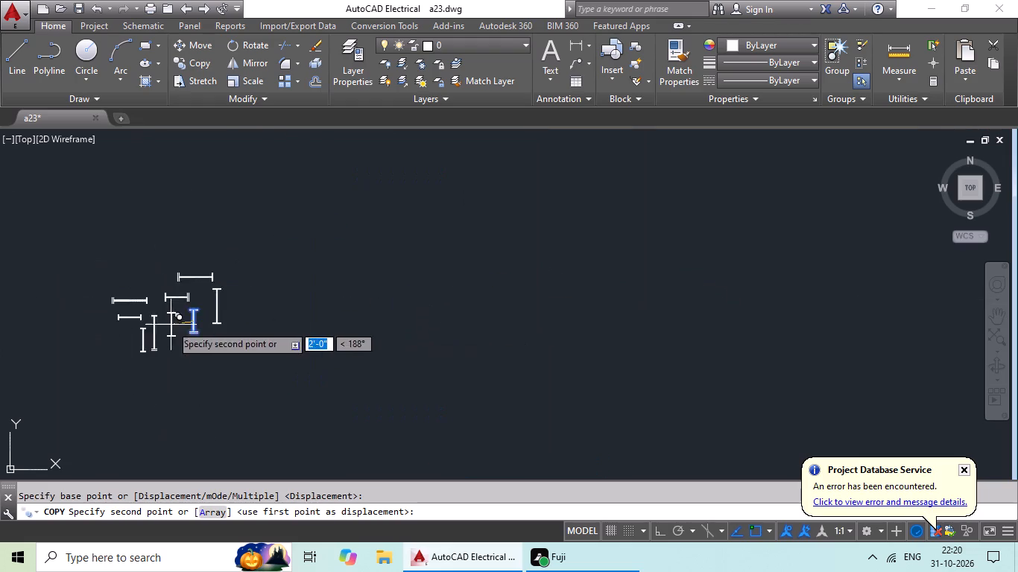
middle_click_drag(172, 325, 487, 240)
middle_click_drag(230, 313, 581, 235)
middle_click_drag(320, 318, 581, 293)
middle_click_drag(478, 331, 622, 255)
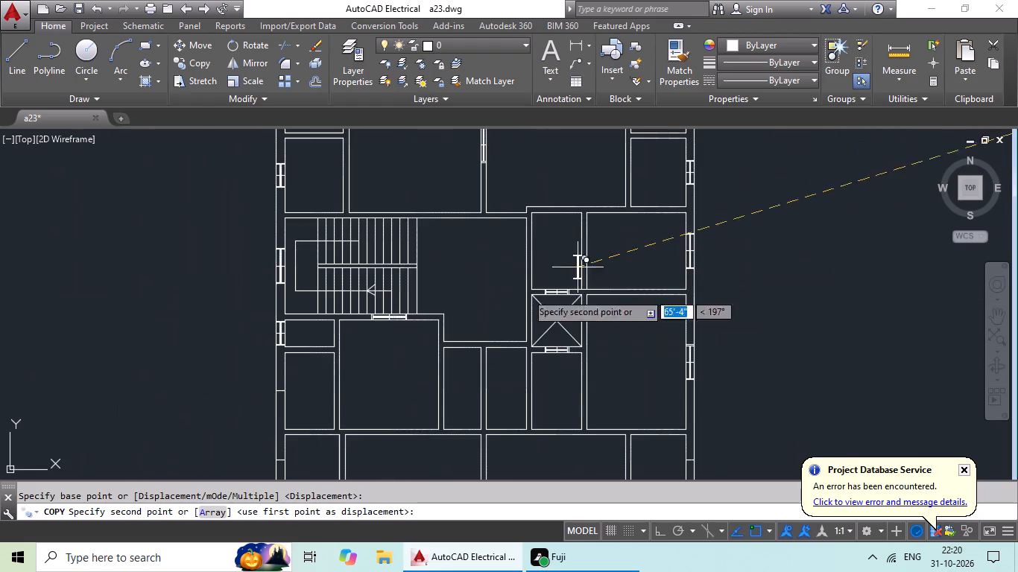
middle_click_drag(407, 361, 559, 254)
scroll(442, 291, "up", 3)
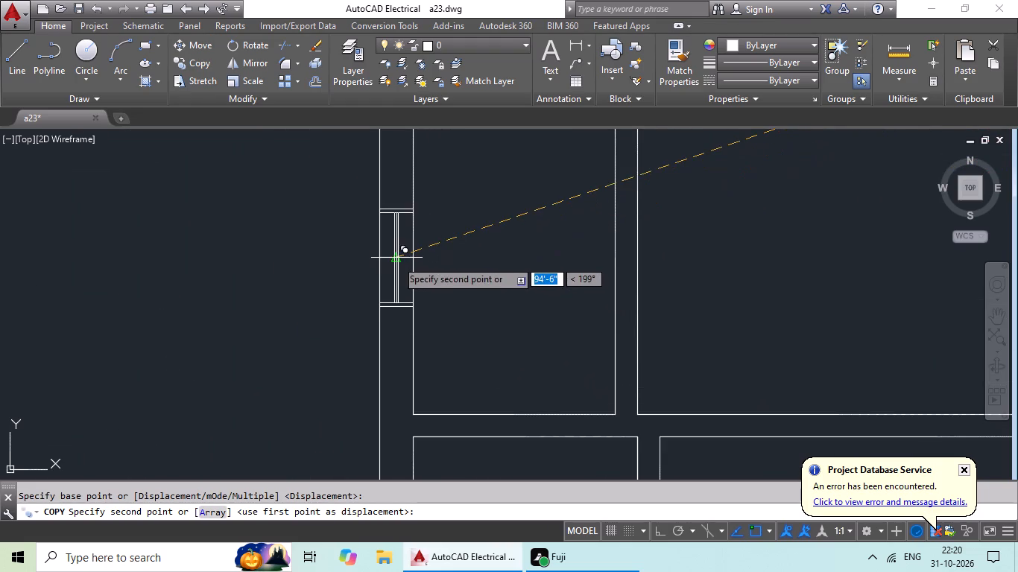
left_click_drag(396, 260, 409, 262)
Copy the short vertical wide-capped window symbol by its midpoint to the east outer wall mark of the northern small room in the row below the lift.
scroll(503, 257, "down", 3)
middle_click_drag(513, 259, 500, 221)
middle_click_drag(566, 262, 497, 254)
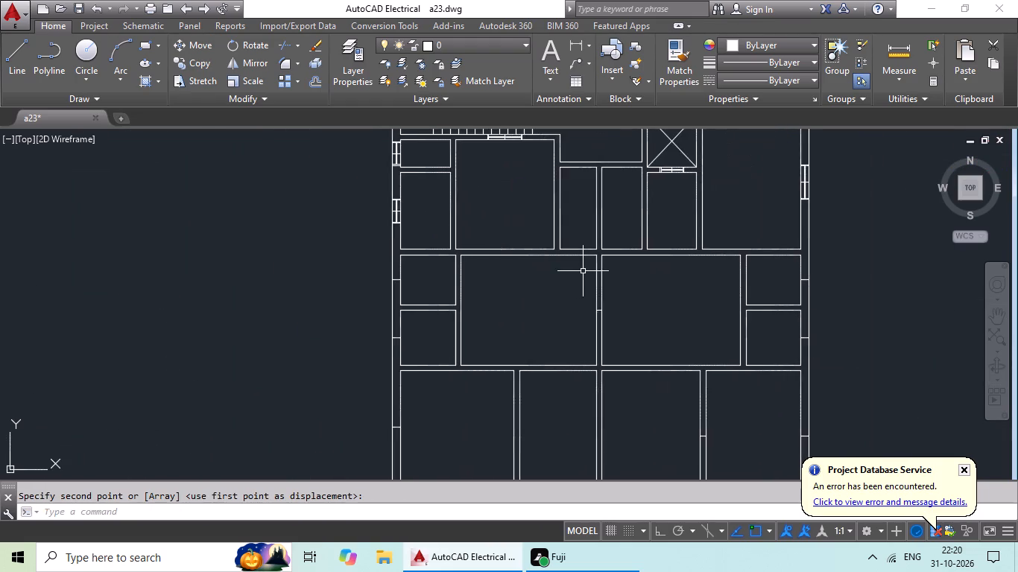
middle_click_drag(582, 271, 513, 295)
middle_click_drag(588, 306, 492, 287)
middle_click_drag(762, 306, 639, 311)
middle_click_drag(712, 298, 654, 317)
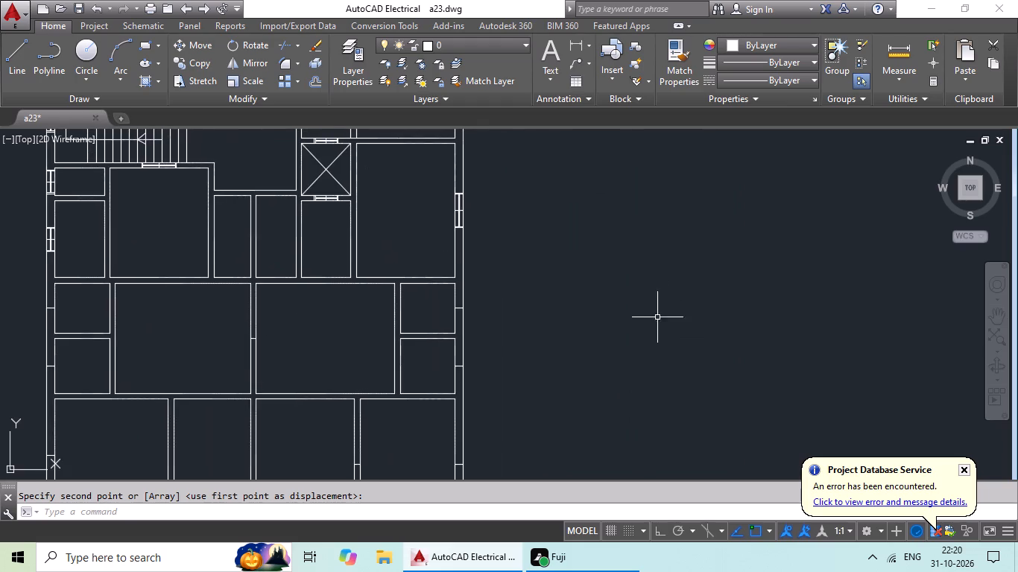
middle_click_drag(704, 291, 579, 361)
scroll(639, 296, "down", 2)
middle_click_drag(647, 288, 590, 336)
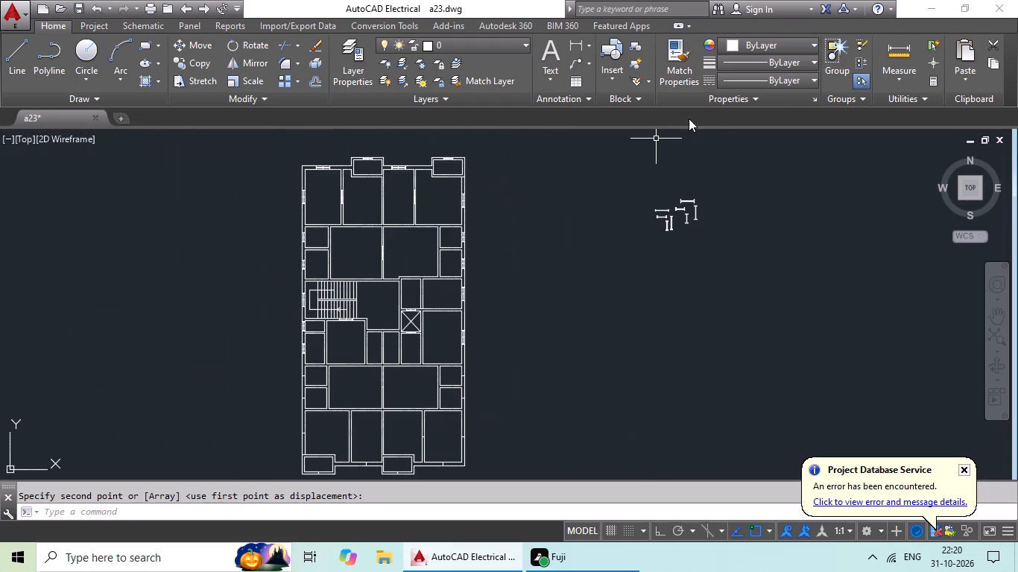
scroll(701, 225, "up", 4)
scroll(632, 162, "up", 2)
middle_click_drag(629, 162, 614, 221)
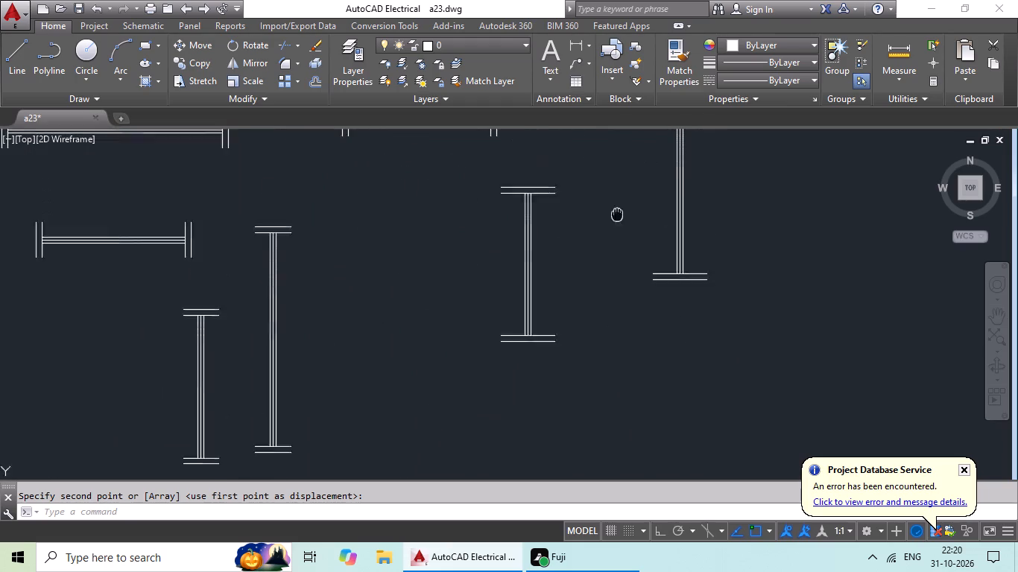
middle_click_drag(614, 221, 613, 225)
left_click_drag(606, 179, 583, 400)
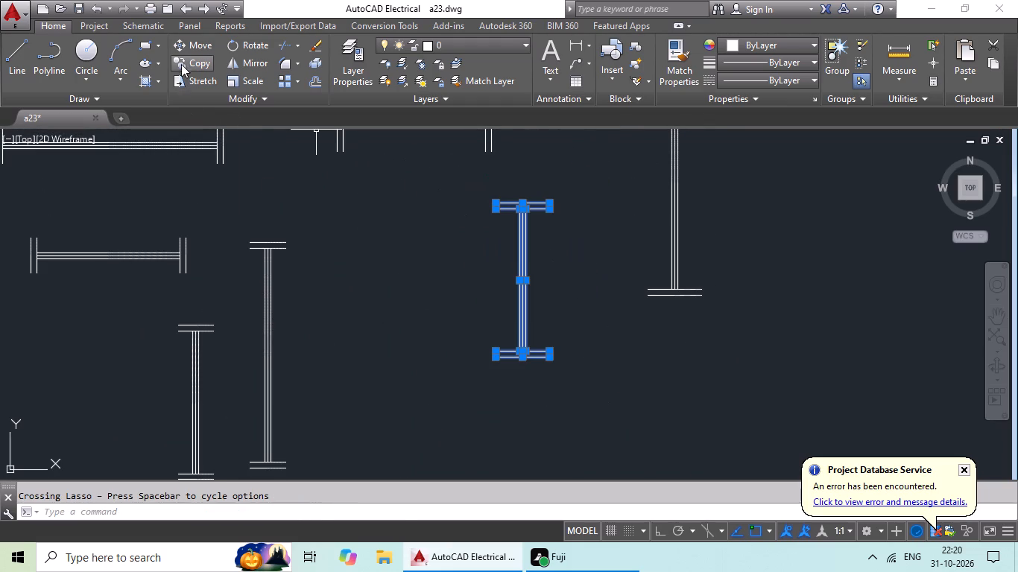
left_click(181, 62)
scroll(524, 293, "up", 4)
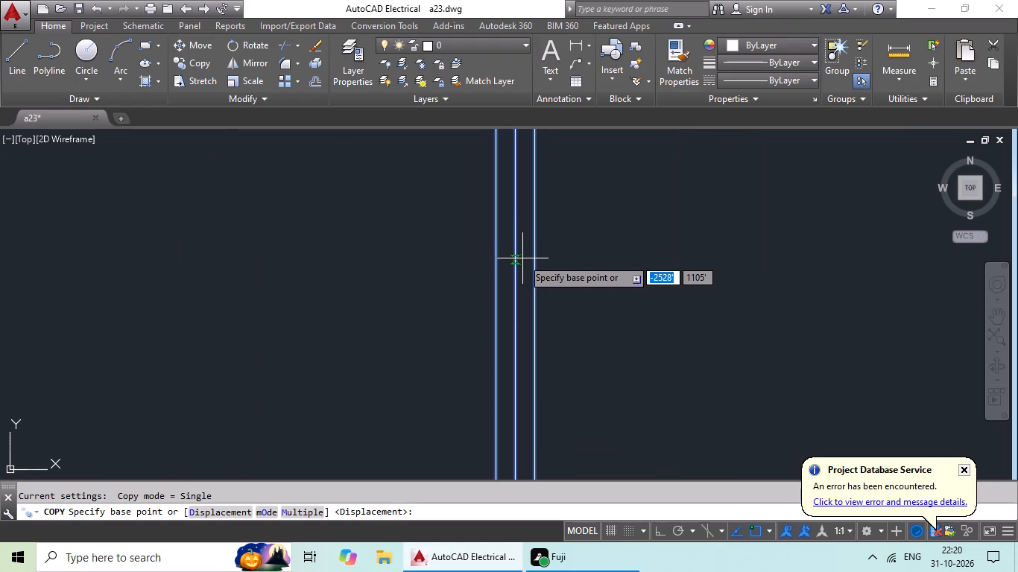
scroll(518, 252, "down", 3)
scroll(519, 226, "up", 2)
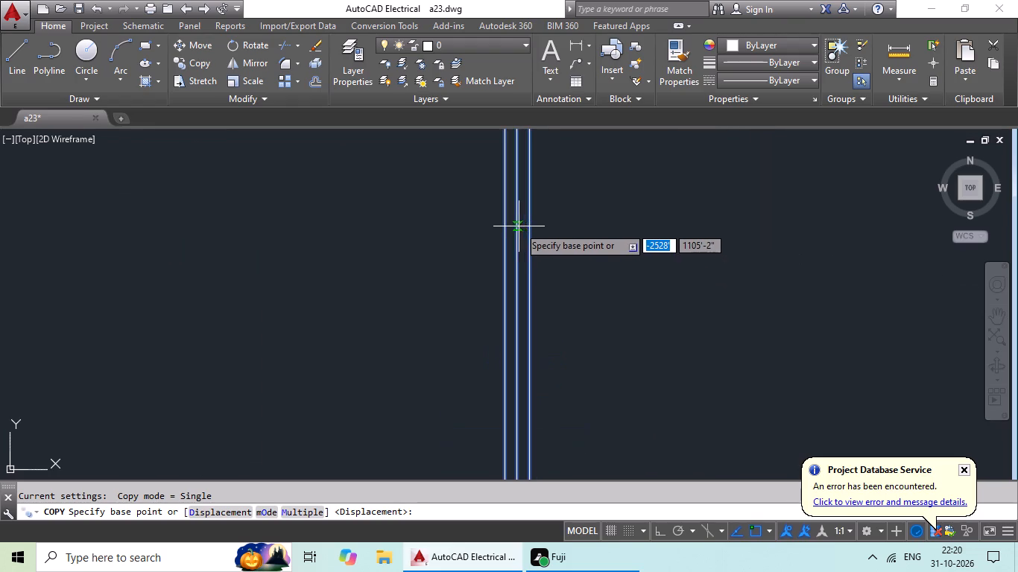
left_click_drag(517, 261, 516, 260)
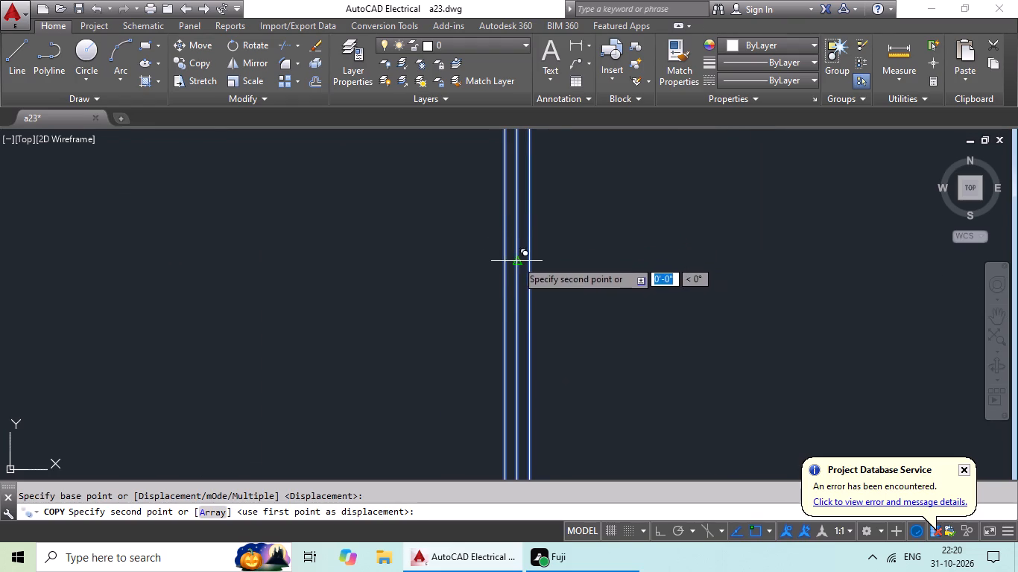
left_click_drag(516, 260, 496, 264)
scroll(352, 266, "down", 3)
middle_click_drag(354, 265, 573, 223)
middle_click_drag(389, 299, 551, 225)
middle_click_drag(408, 325, 544, 241)
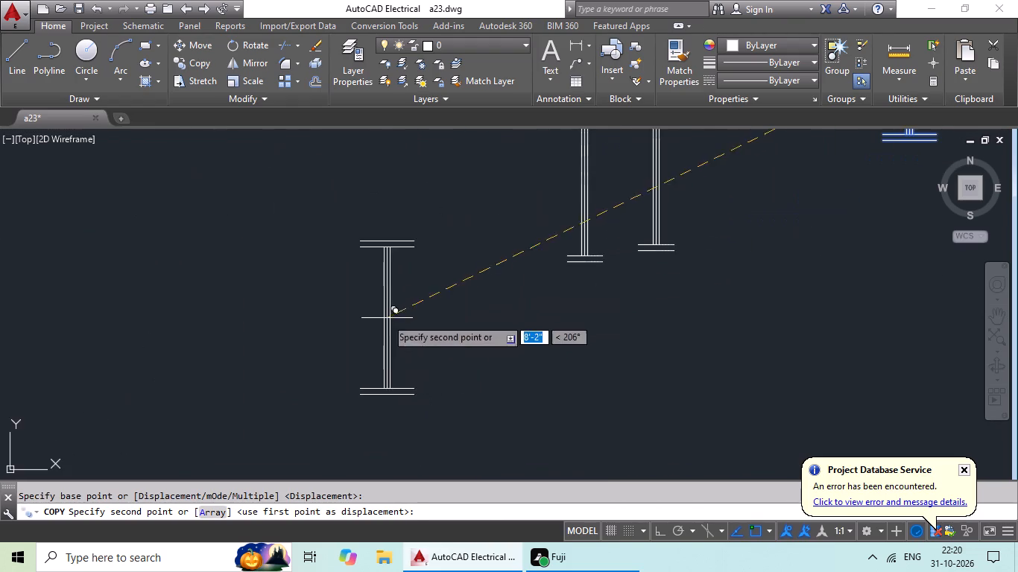
middle_click_drag(386, 318, 484, 256)
scroll(402, 296, "down", 3)
middle_click_drag(400, 300, 550, 197)
middle_click_drag(406, 261, 513, 165)
scroll(373, 261, "down", 2)
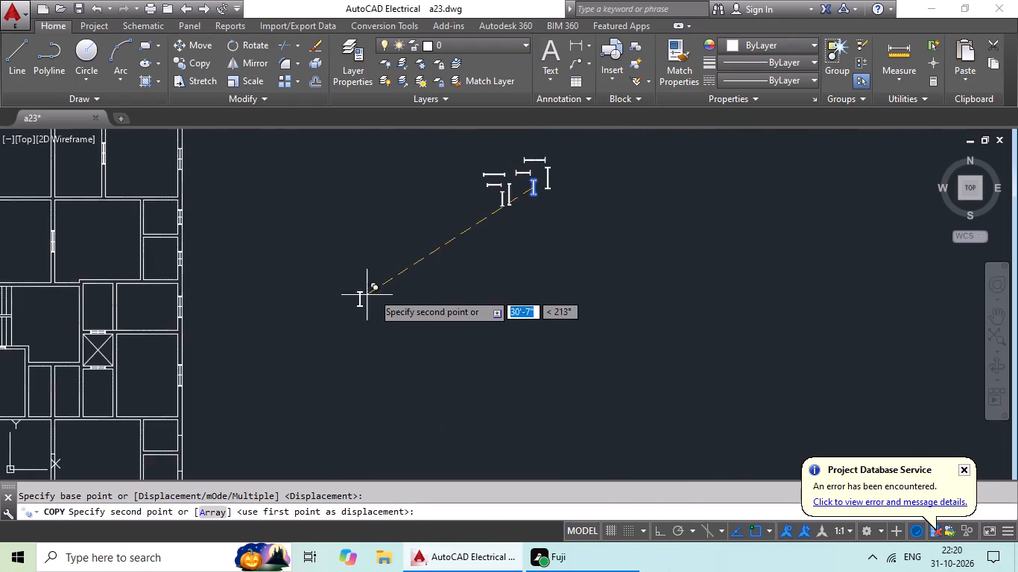
middle_click_drag(454, 258, 504, 225)
middle_click_drag(426, 280, 501, 188)
middle_click_drag(399, 250, 493, 205)
scroll(419, 273, "up", 4)
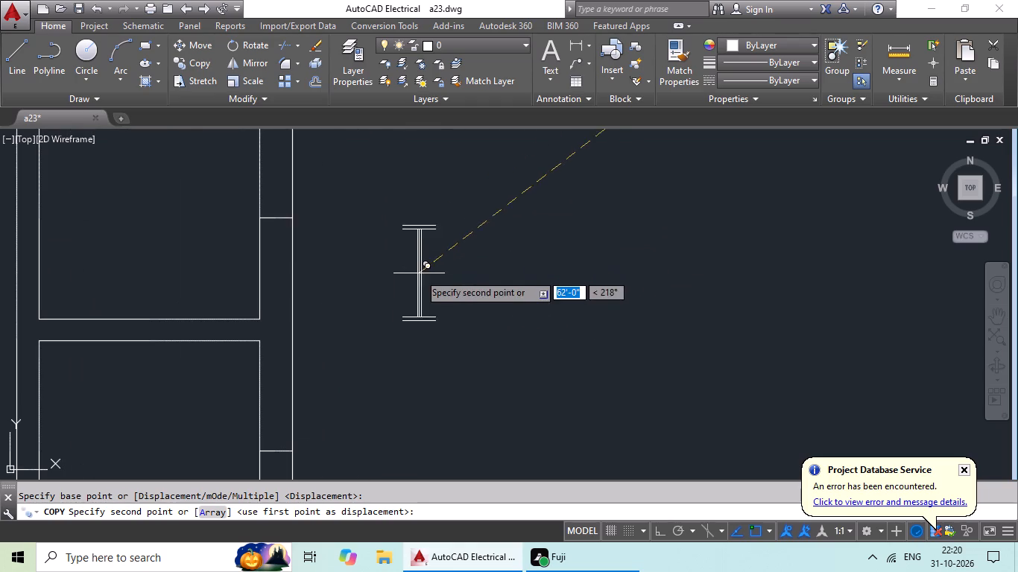
left_click(276, 216)
Copy the short vertical wide-capped window symbol by its midpoint to the east outer wall mark of the small room directly south of that one.
scroll(493, 173, "down", 1)
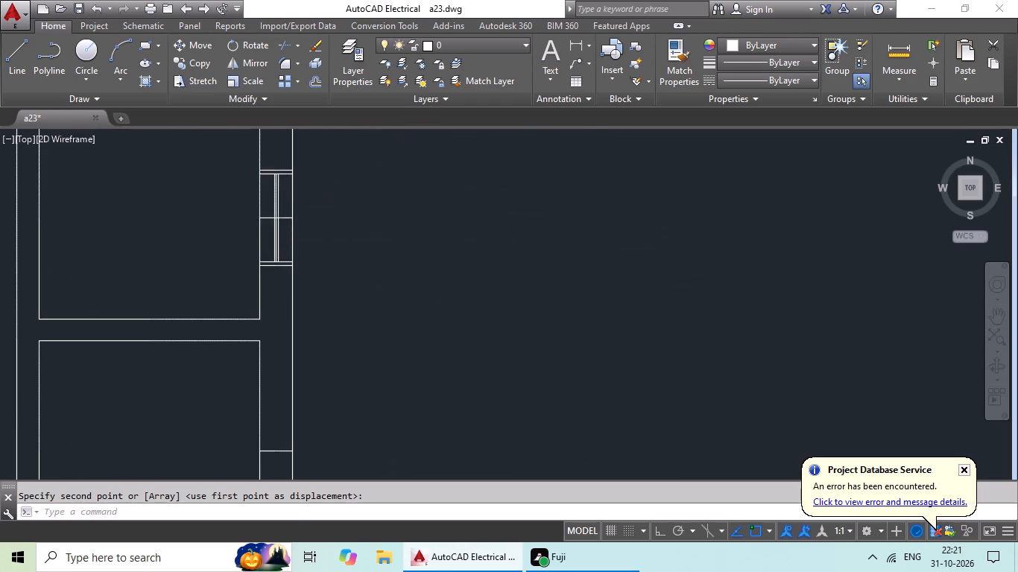
scroll(493, 173, "down", 2)
middle_click_drag(566, 171, 455, 241)
scroll(537, 204, "down", 2)
middle_click_drag(592, 205, 427, 252)
middle_click_drag(540, 238, 415, 310)
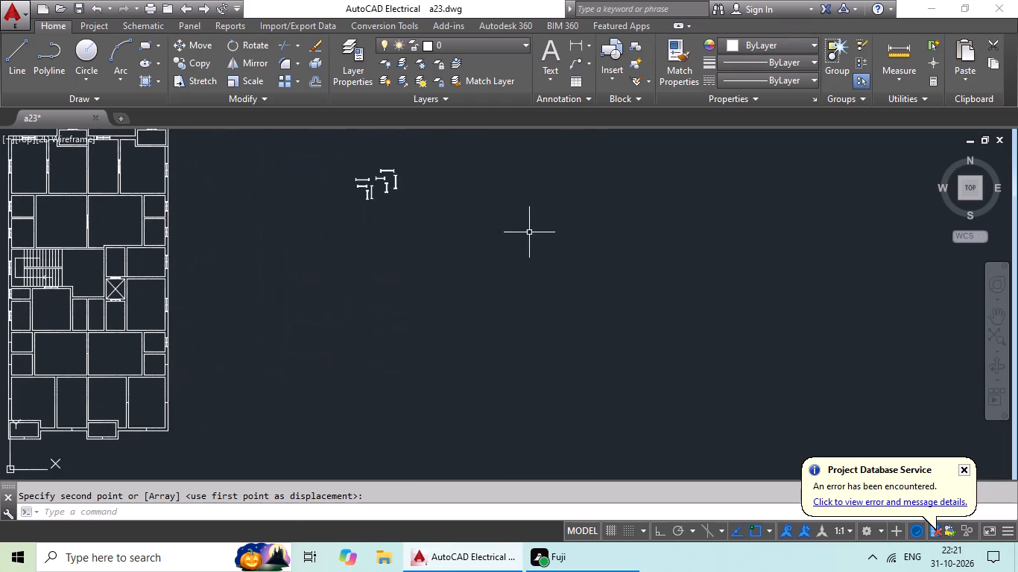
middle_click_drag(528, 235, 452, 276)
scroll(314, 223, "up", 8)
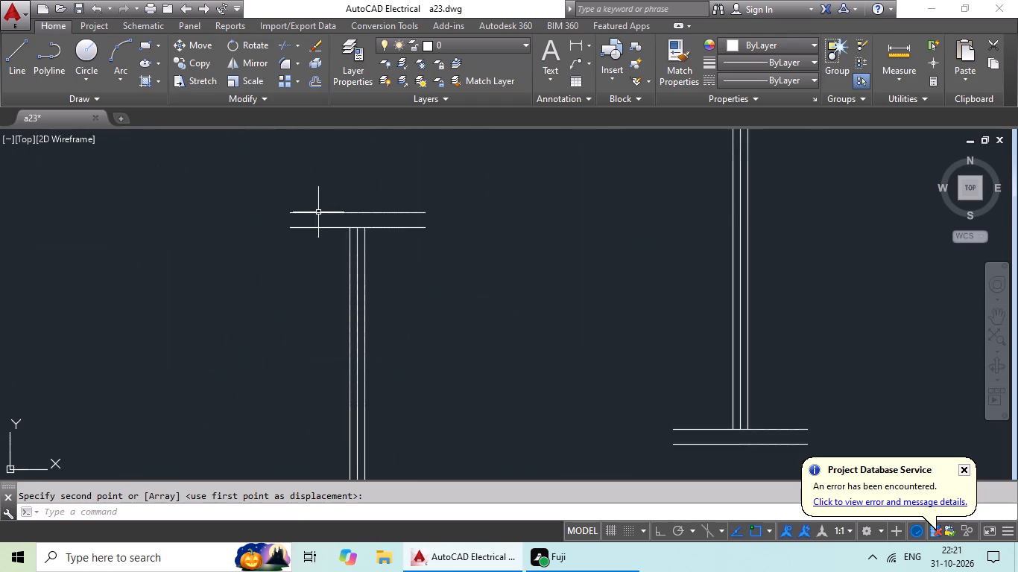
scroll(388, 184, "down", 2)
left_click_drag(419, 177, 436, 350)
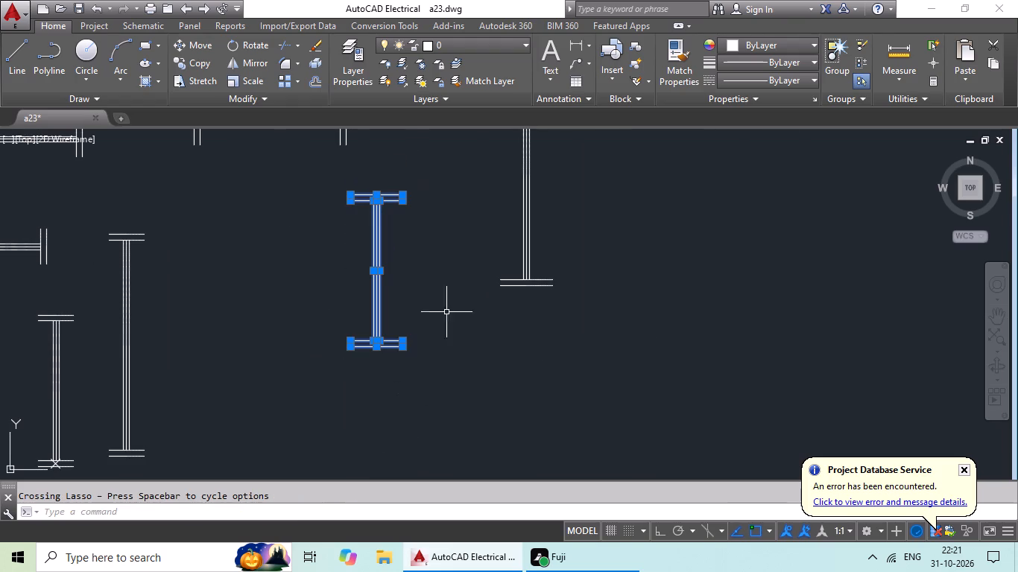
left_click(198, 71)
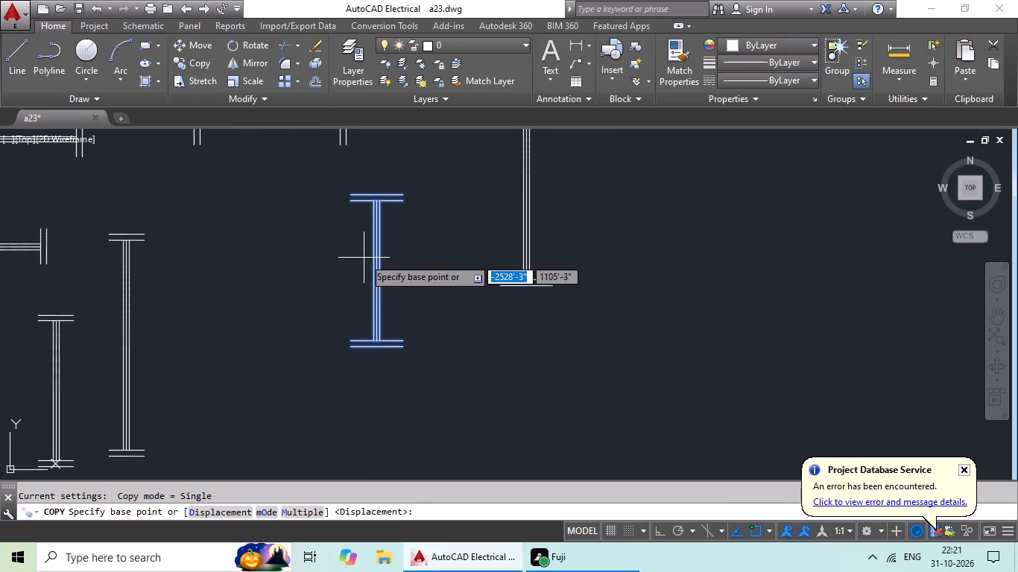
scroll(385, 284, "up", 3)
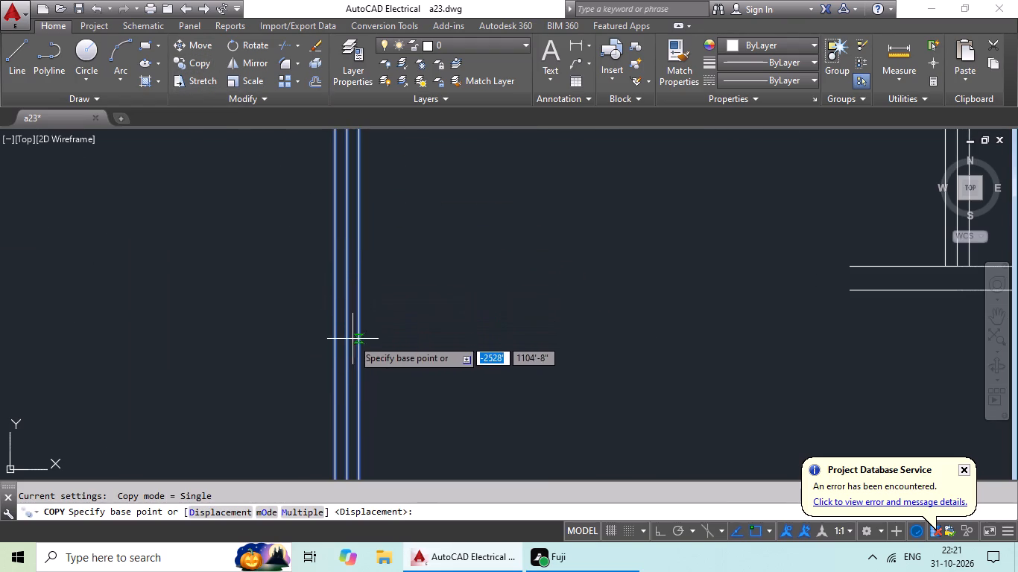
scroll(353, 237, "down", 1)
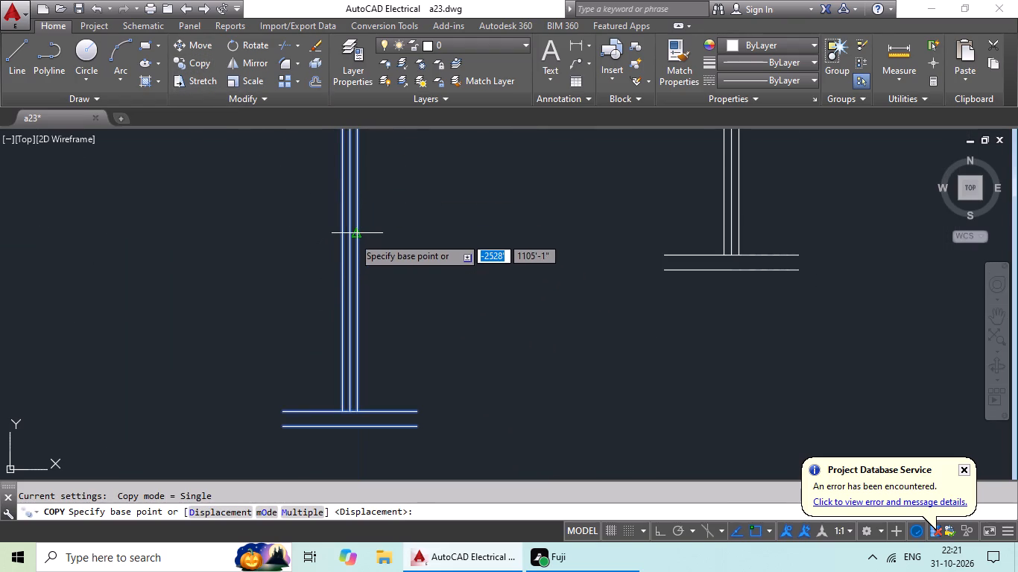
left_click_drag(348, 235, 267, 273)
scroll(225, 292, "down", 3)
middle_click_drag(224, 292, 414, 197)
scroll(253, 285, "down", 1)
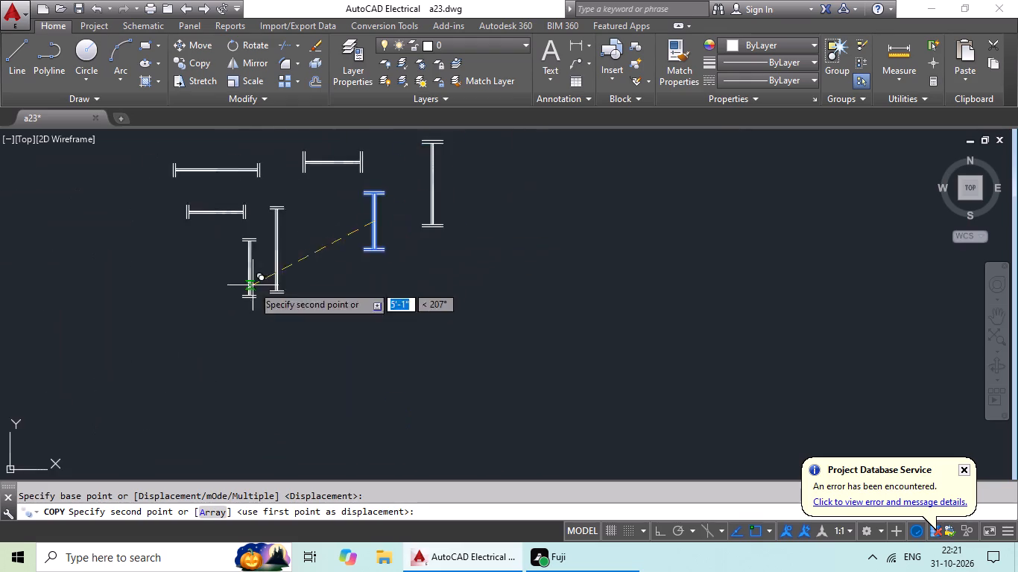
middle_click_drag(255, 285, 491, 199)
middle_click_drag(303, 324, 424, 223)
scroll(347, 293, "down", 2)
middle_click_drag(347, 296, 479, 153)
middle_click_drag(358, 344, 445, 202)
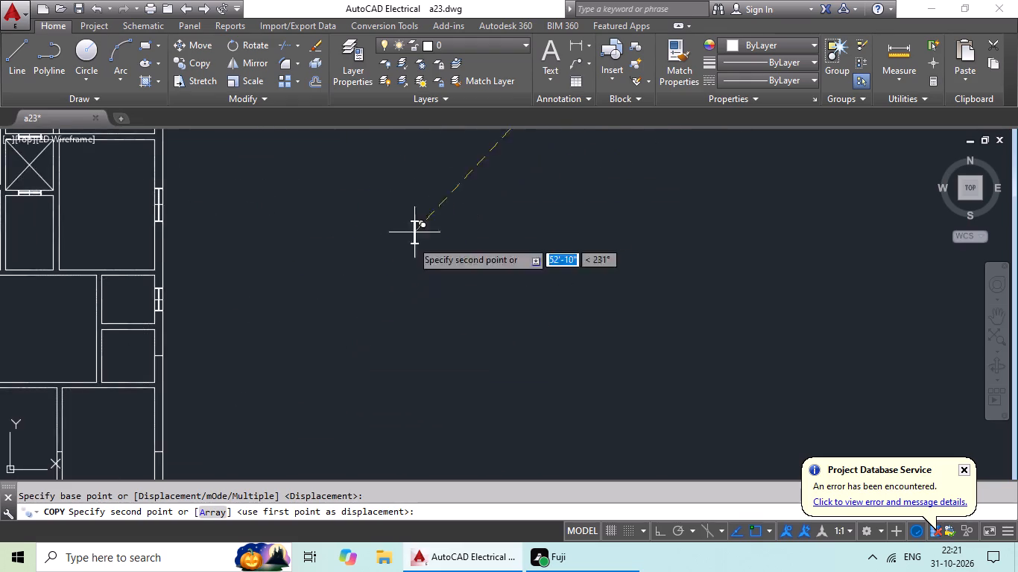
middle_click_drag(397, 315, 481, 124)
middle_click_drag(363, 284, 364, 437)
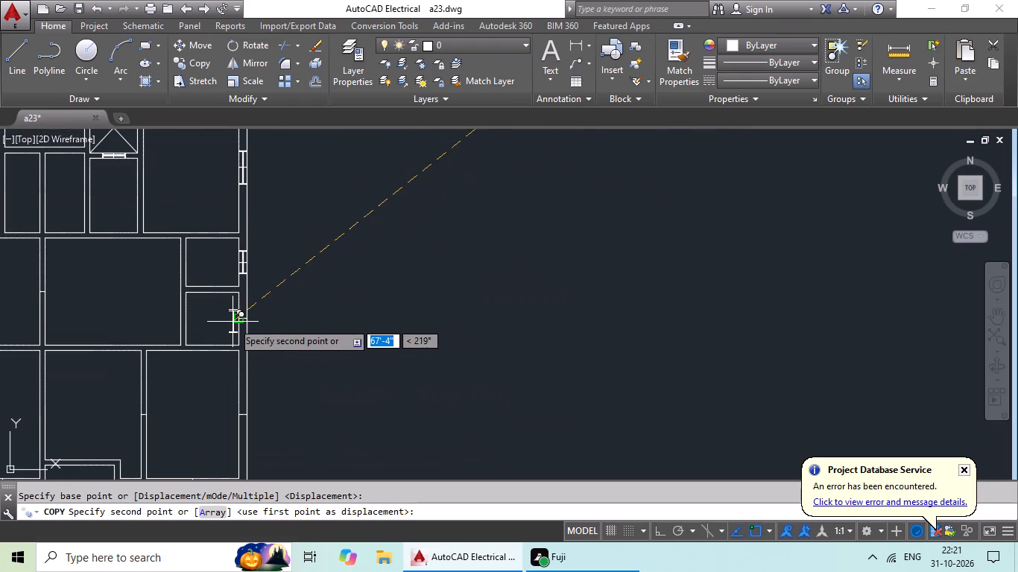
scroll(237, 321, "up", 5)
left_click(279, 307)
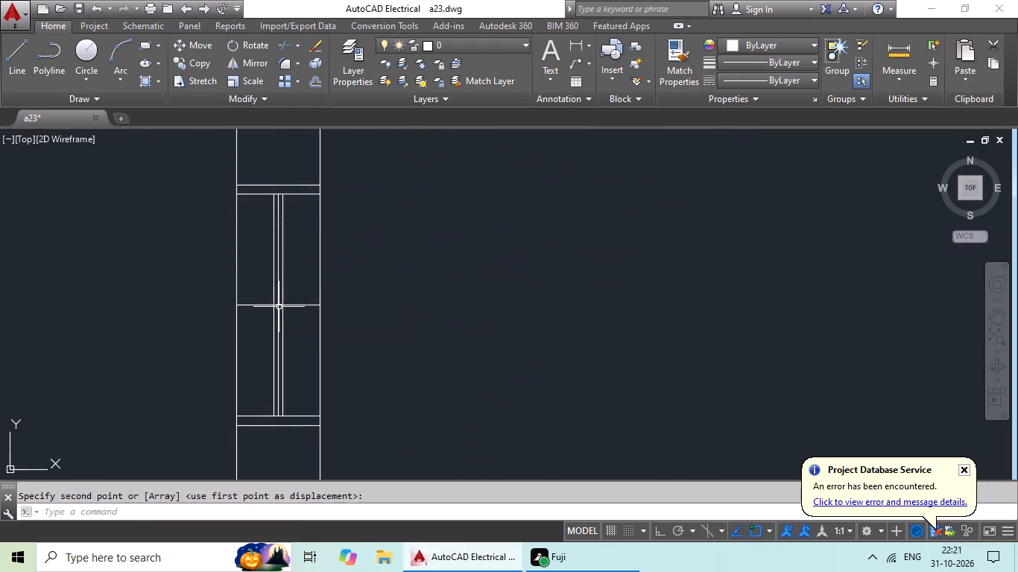
Copy the long vertical narrow-capped window symbol by its midpoint to the mark in the central wall between the two large rooms of that row.
scroll(425, 287, "down", 4)
middle_click_drag(483, 289, 414, 315)
scroll(461, 299, "down", 2)
middle_click_drag(503, 293, 433, 345)
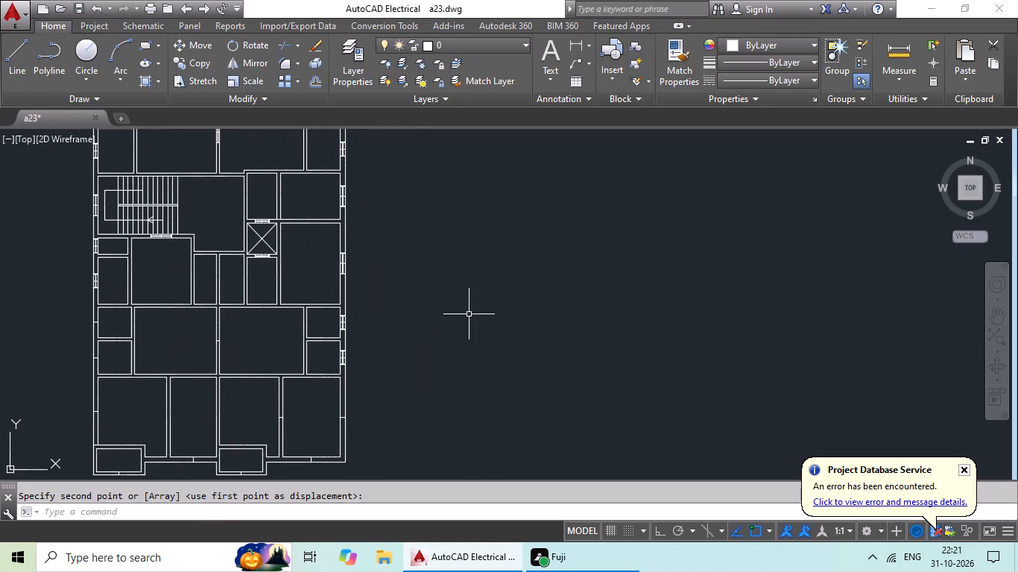
scroll(531, 288, "down", 2)
middle_click_drag(560, 281, 461, 349)
scroll(484, 290, "up", 6)
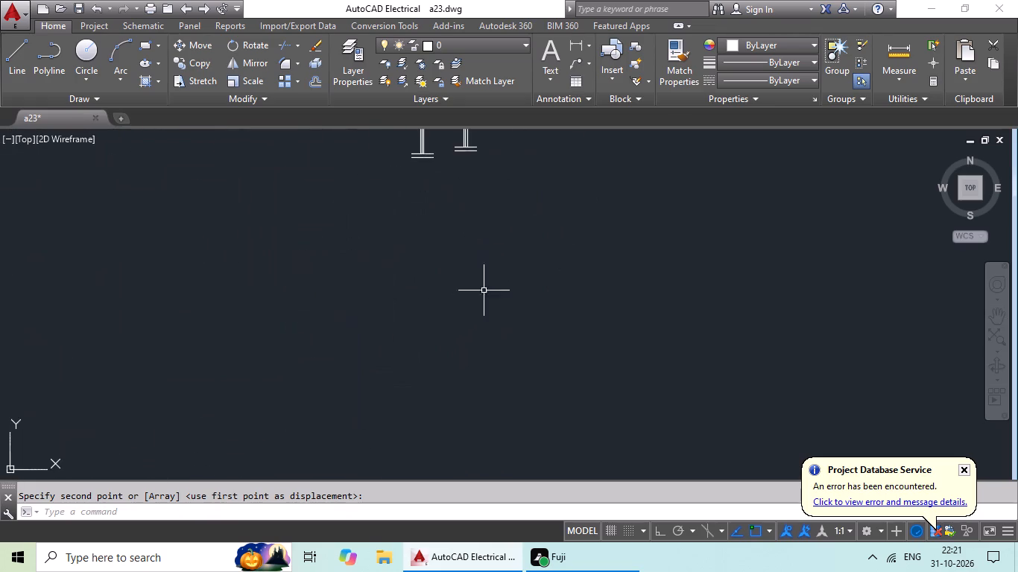
middle_click_drag(499, 282, 461, 409)
middle_click_drag(468, 279, 458, 343)
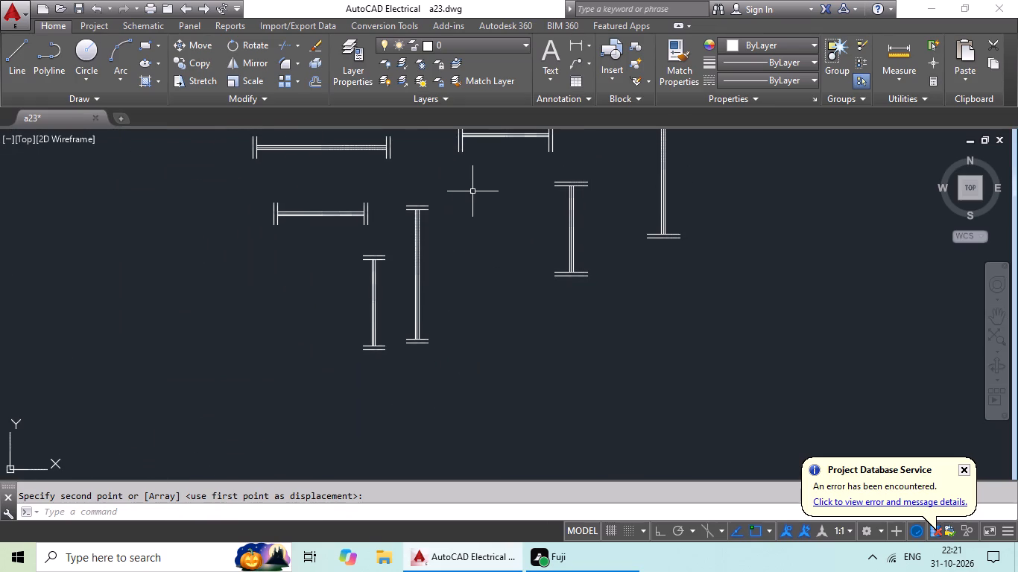
left_click_drag(472, 191, 465, 390)
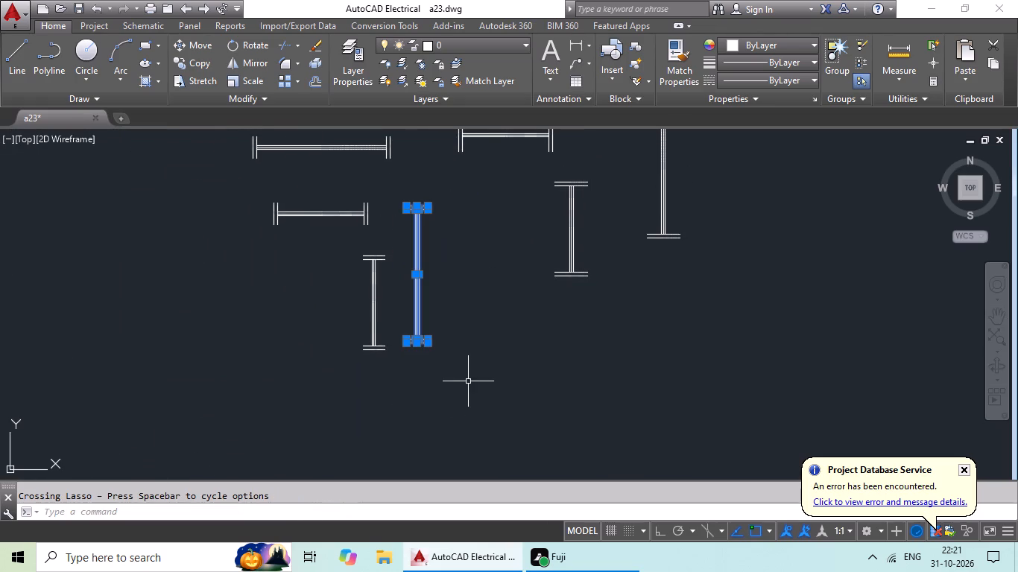
left_click(199, 60)
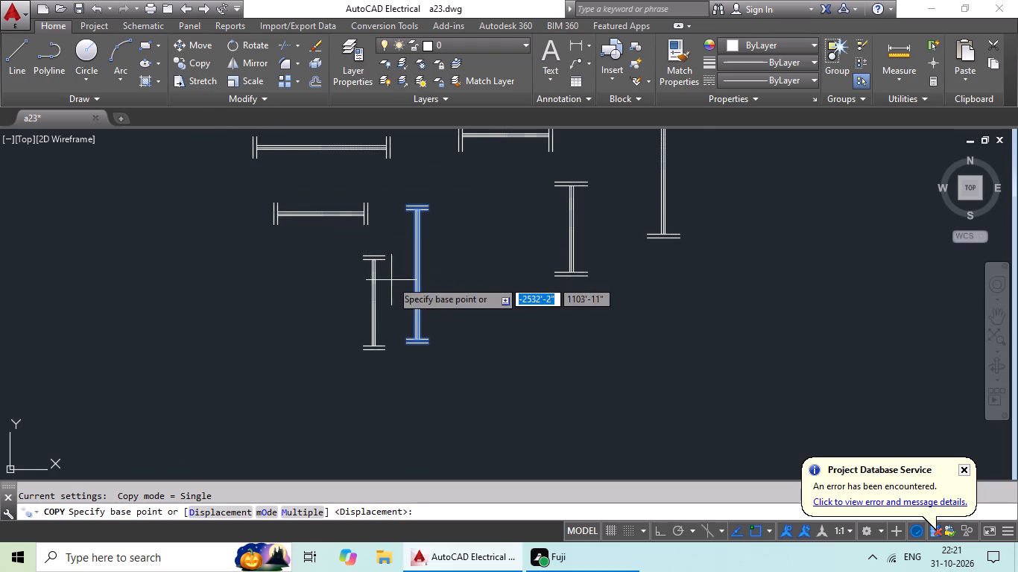
scroll(392, 280, "up", 3)
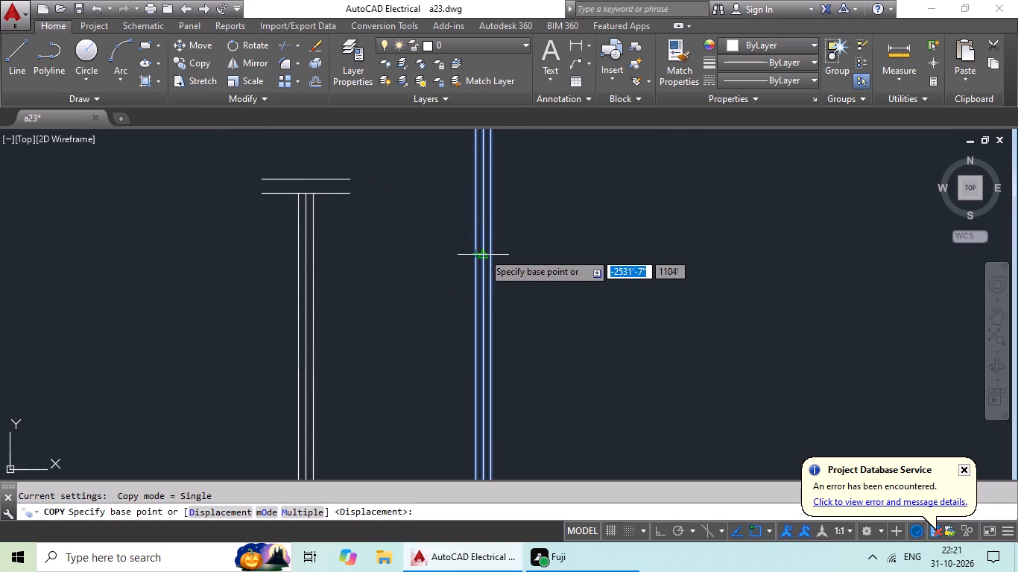
left_click_drag(483, 252, 461, 268)
scroll(257, 345, "down", 2)
middle_click_drag(396, 261, 408, 252)
middle_click_drag(180, 349, 513, 223)
scroll(309, 334, "down", 2)
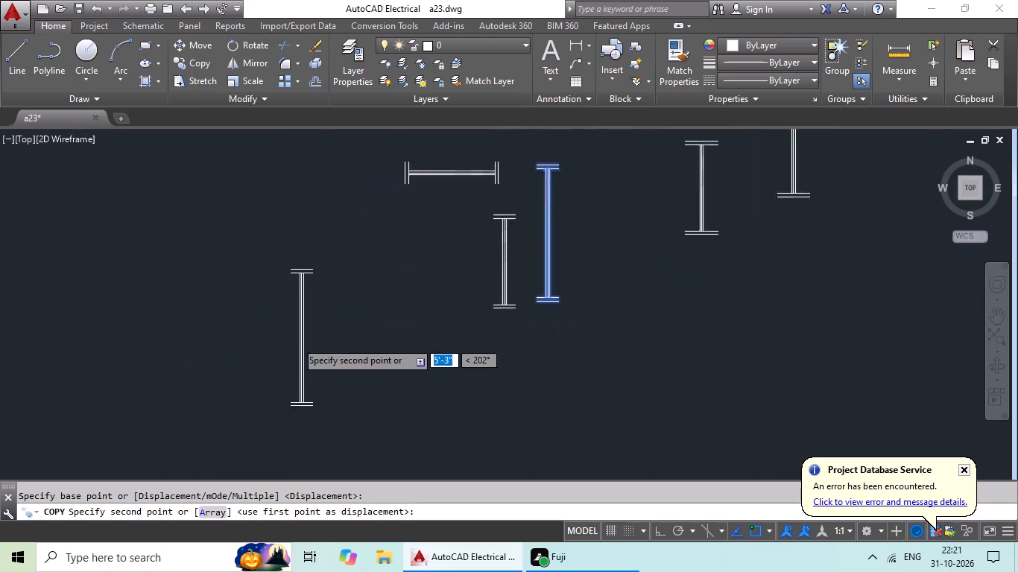
middle_click_drag(304, 339, 538, 205)
scroll(317, 289, "down", 1)
middle_click_drag(319, 289, 508, 174)
scroll(283, 304, "down", 1)
middle_click_drag(285, 305, 518, 162)
middle_click_drag(419, 274, 524, 104)
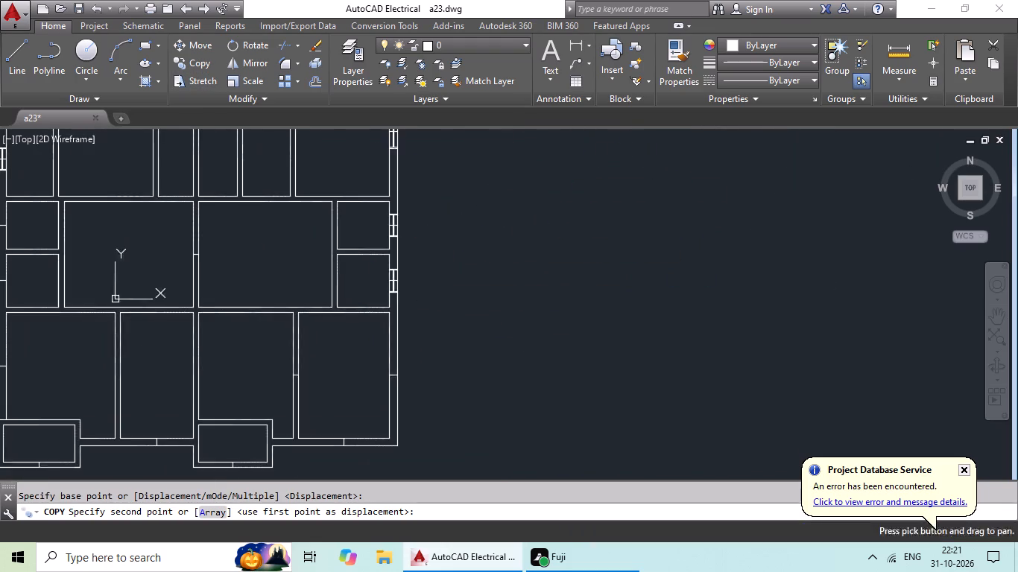
middle_click_drag(499, 249, 566, 217)
scroll(266, 226, "up", 4)
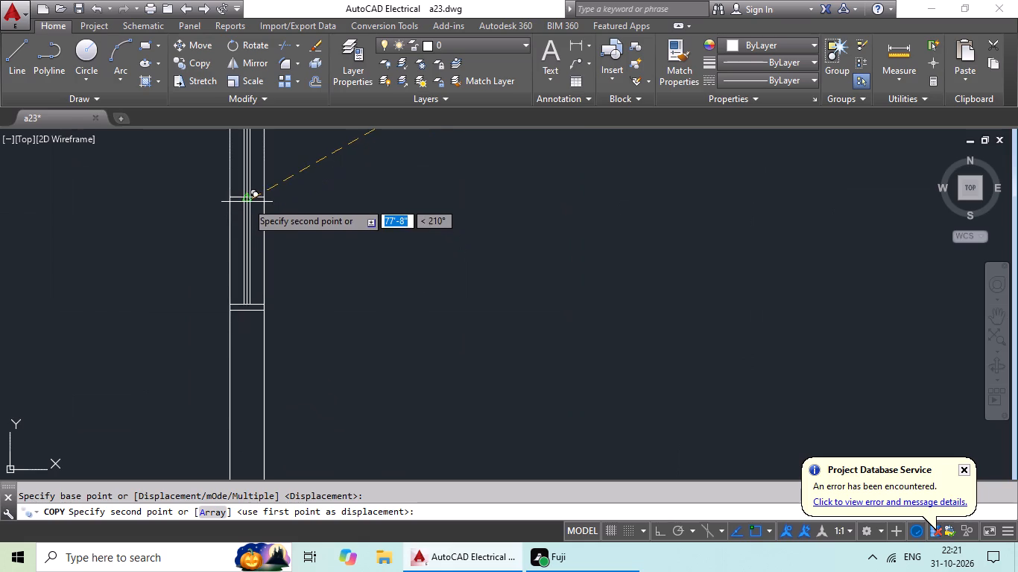
left_click(247, 198)
Copy the short vertical wide-capped window symbol by its midpoint to the west outer wall mark of the northern small room beside the two large rooms.
scroll(408, 200, "down", 4)
middle_click_drag(500, 226, 440, 239)
middle_click_drag(457, 236, 455, 236)
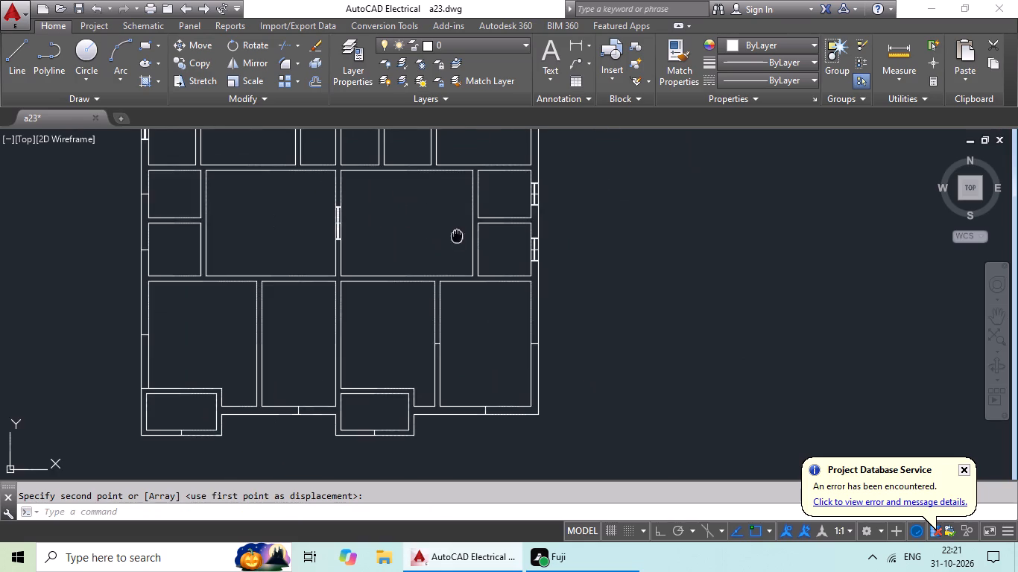
middle_click_drag(455, 236, 373, 287)
middle_click_drag(557, 229, 355, 342)
scroll(453, 279, "down", 1)
middle_click_drag(450, 287, 384, 380)
middle_click_drag(510, 293, 440, 375)
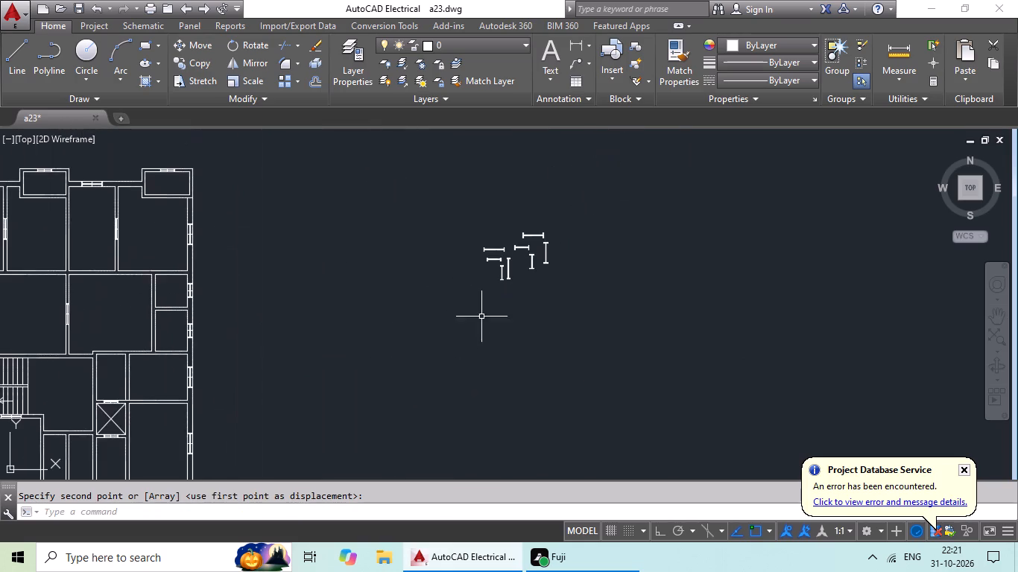
scroll(541, 278, "up", 5)
left_click_drag(548, 232, 452, 258)
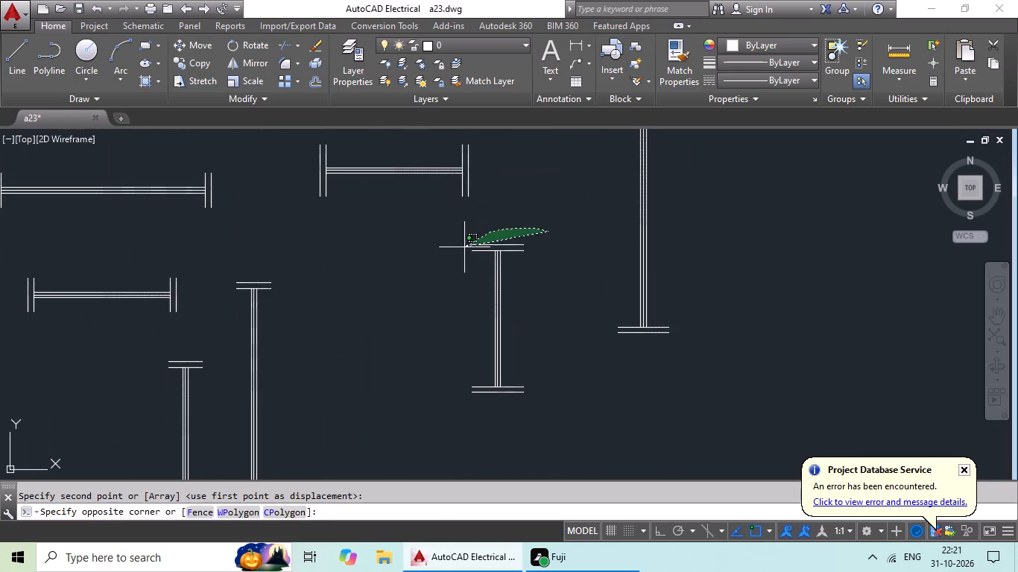
left_click_drag(452, 258, 576, 415)
left_click(189, 61)
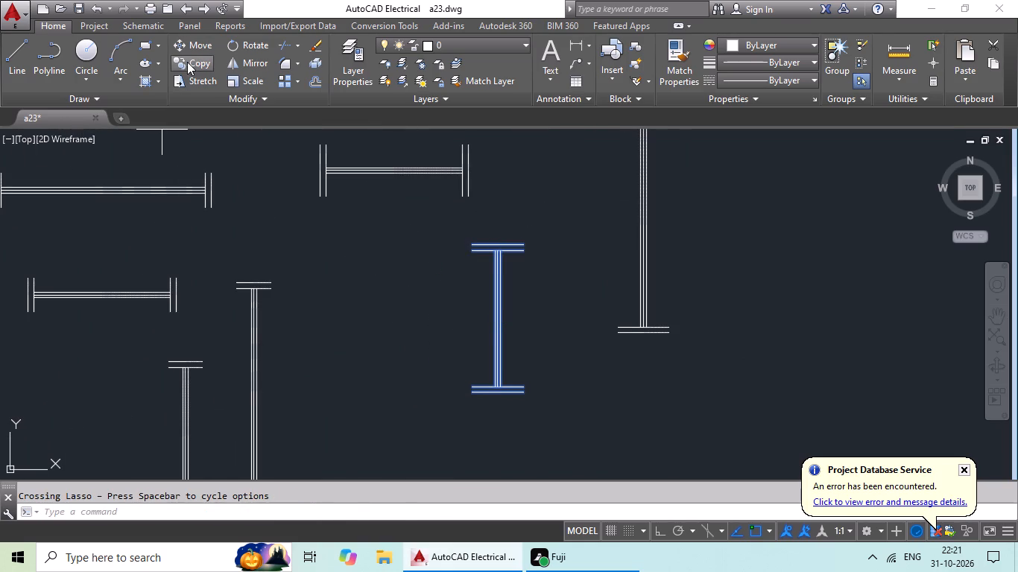
scroll(509, 314, "up", 2)
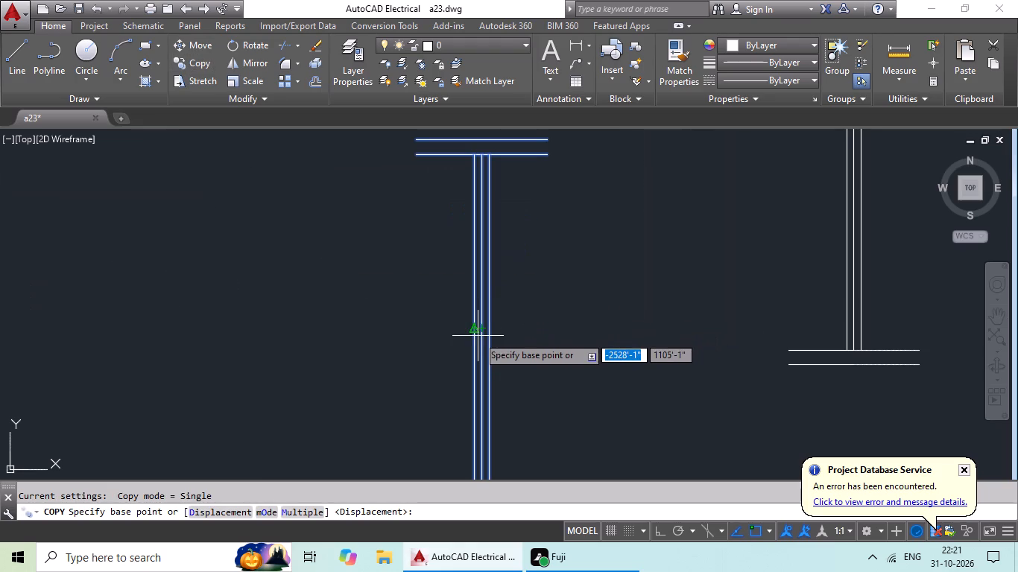
left_click_drag(479, 328, 462, 331)
scroll(200, 340, "down", 3)
middle_click_drag(200, 340, 555, 214)
middle_click_drag(355, 284, 572, 231)
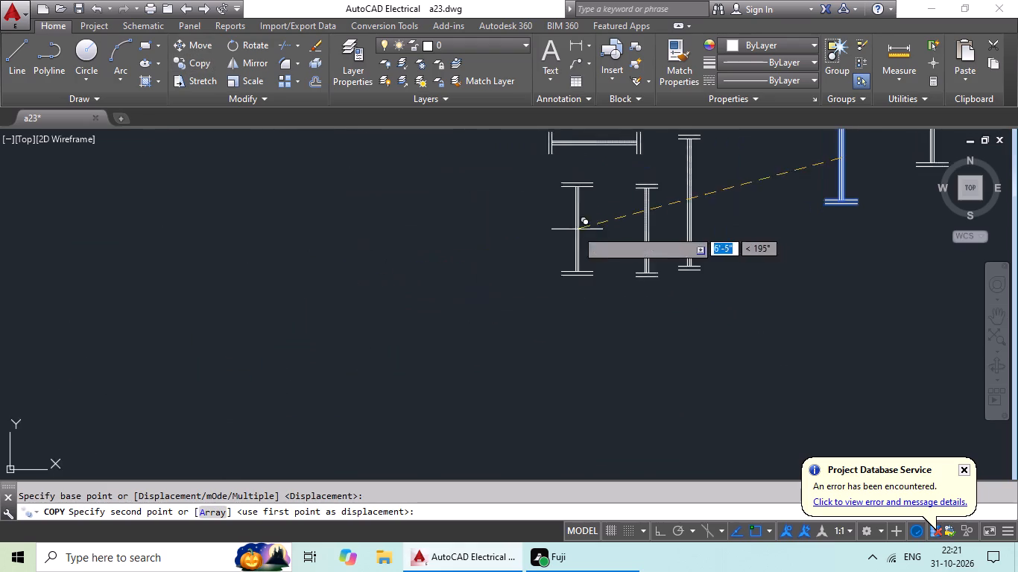
scroll(519, 252, "down", 3)
middle_click_drag(395, 285, 661, 286)
middle_click_drag(546, 323, 642, 263)
middle_click_drag(478, 328, 604, 227)
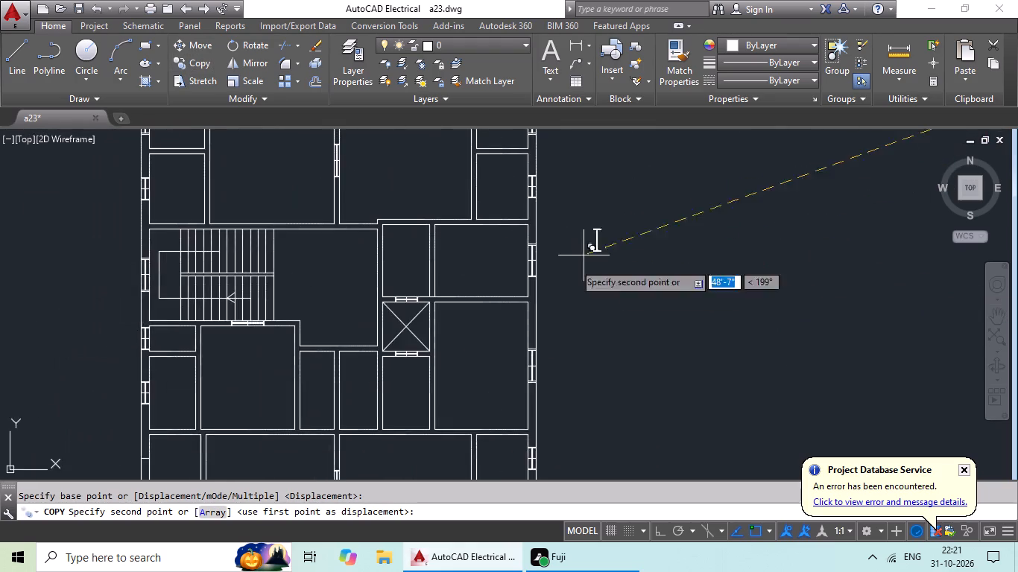
middle_click_drag(525, 275, 653, 201)
middle_click_drag(373, 283, 505, 203)
scroll(405, 309, "up", 4)
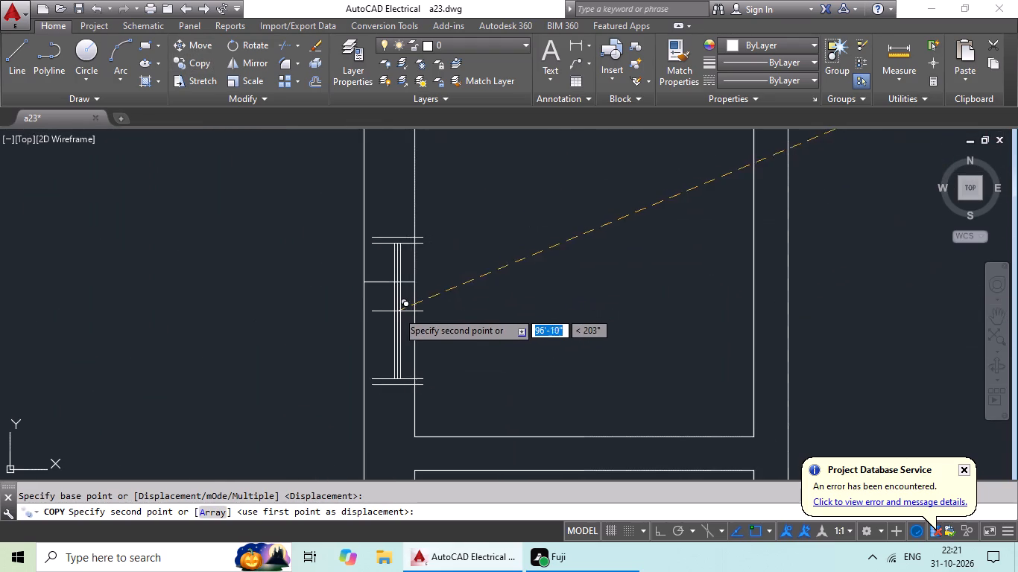
left_click(391, 282)
Copy the short vertical wide-capped window symbol by its midpoint to the west outer wall mark of the small room directly south of that one.
scroll(520, 270, "down", 4)
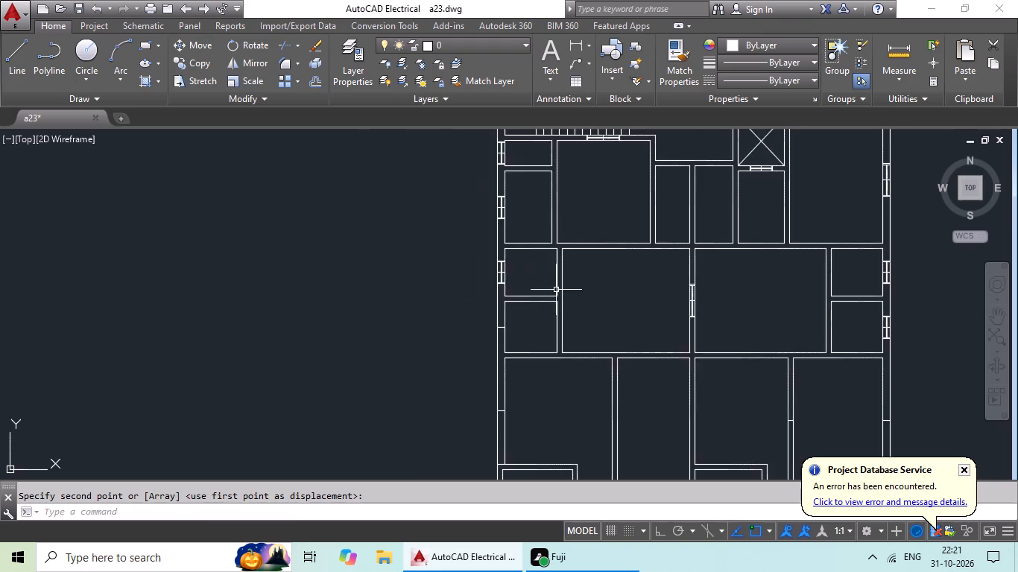
middle_click_drag(556, 290, 347, 289)
middle_click_drag(565, 278, 391, 279)
middle_click_drag(671, 293, 625, 312)
scroll(695, 295, "down", 1)
middle_click_drag(753, 278, 685, 292)
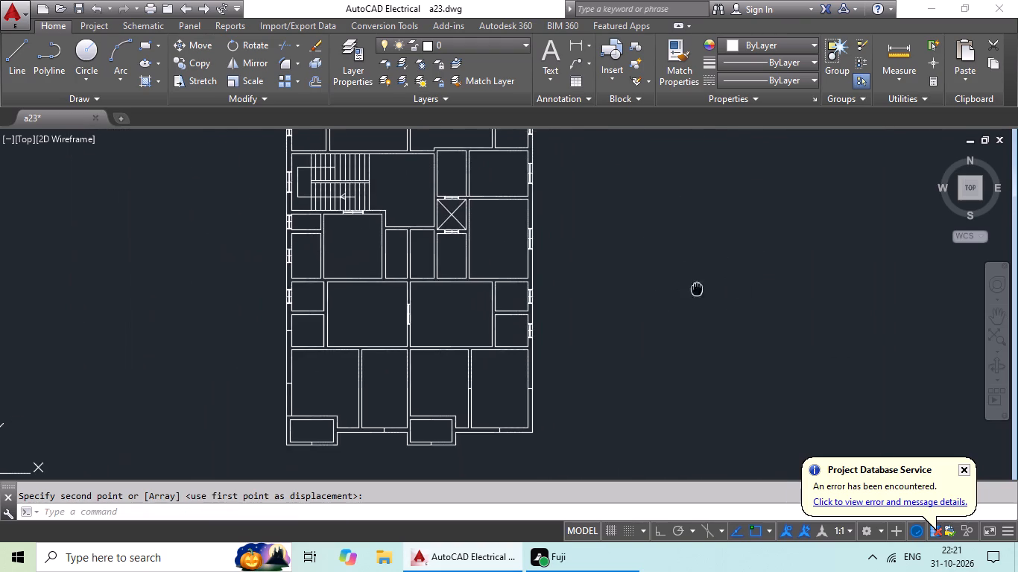
middle_click_drag(685, 292, 639, 302)
scroll(728, 276, "down", 1)
middle_click_drag(736, 278, 652, 317)
scroll(670, 194, "up", 2)
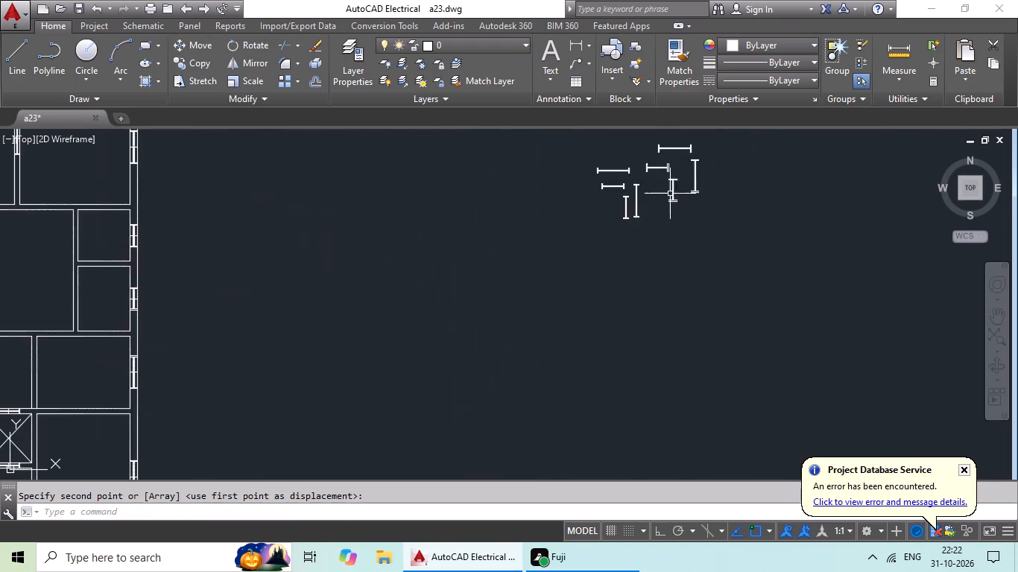
scroll(680, 176, "up", 4)
left_click_drag(680, 175, 686, 367)
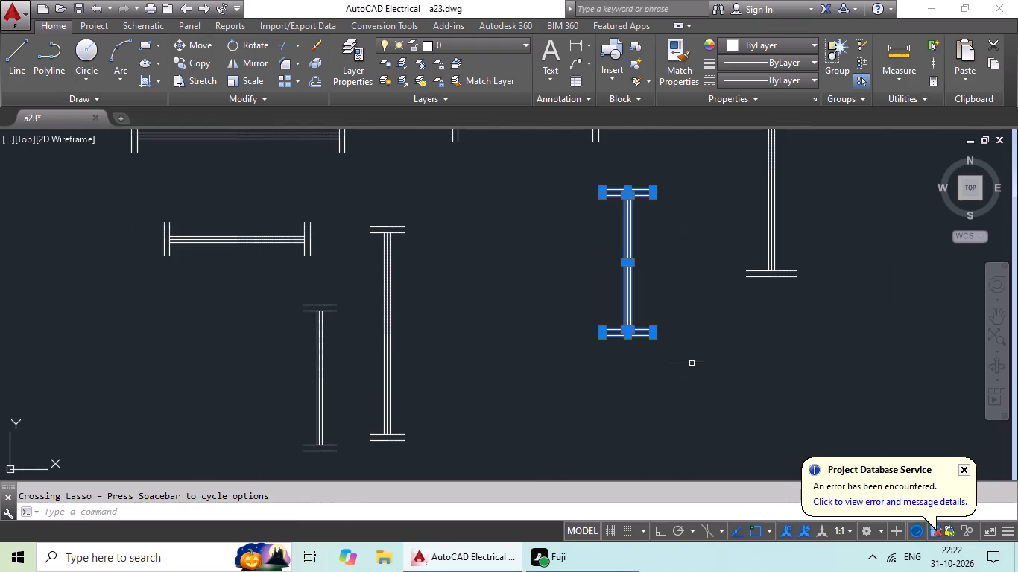
left_click(192, 62)
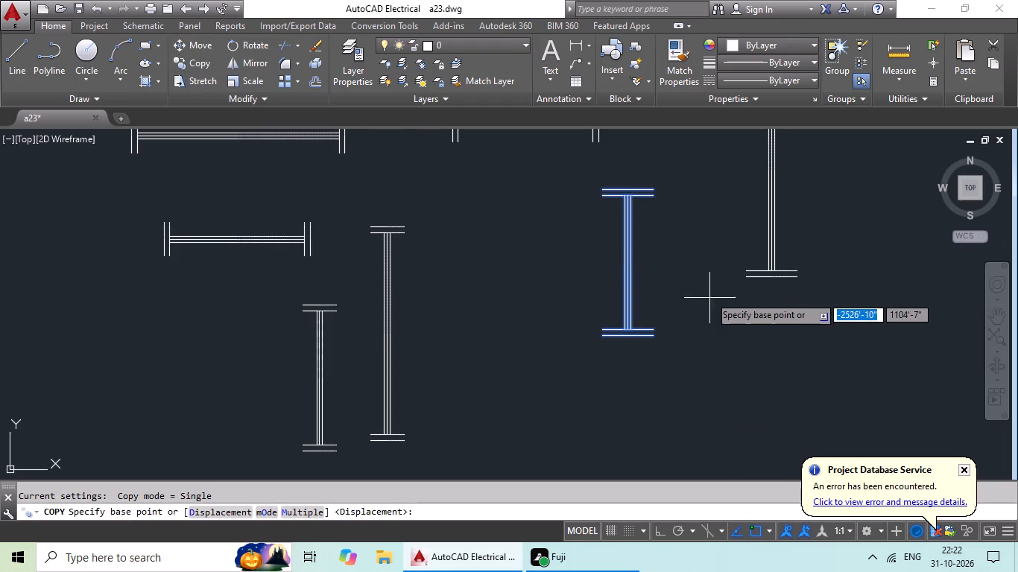
scroll(705, 282, "up", 3)
scroll(484, 217, "down", 3)
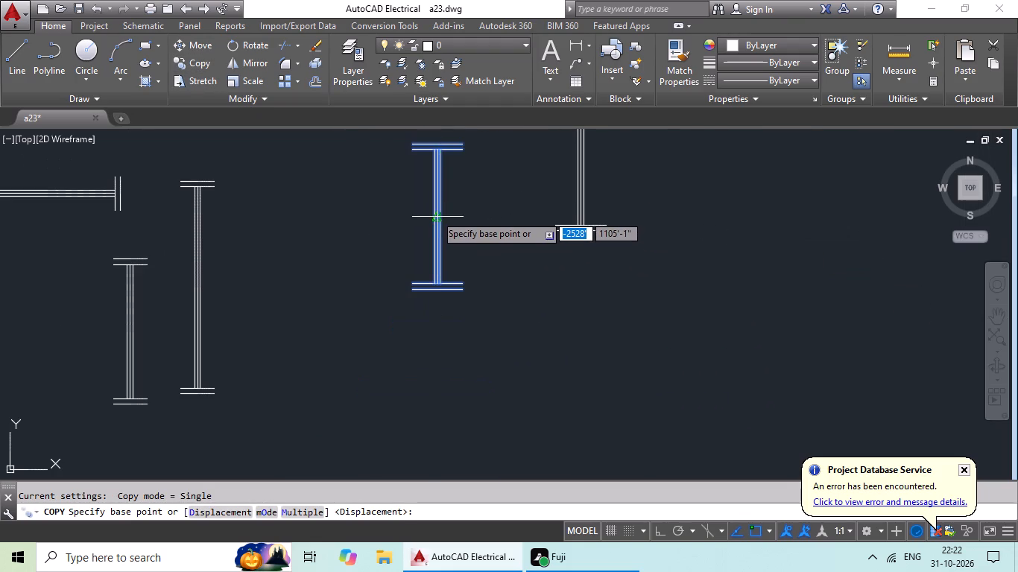
scroll(434, 212, "up", 3)
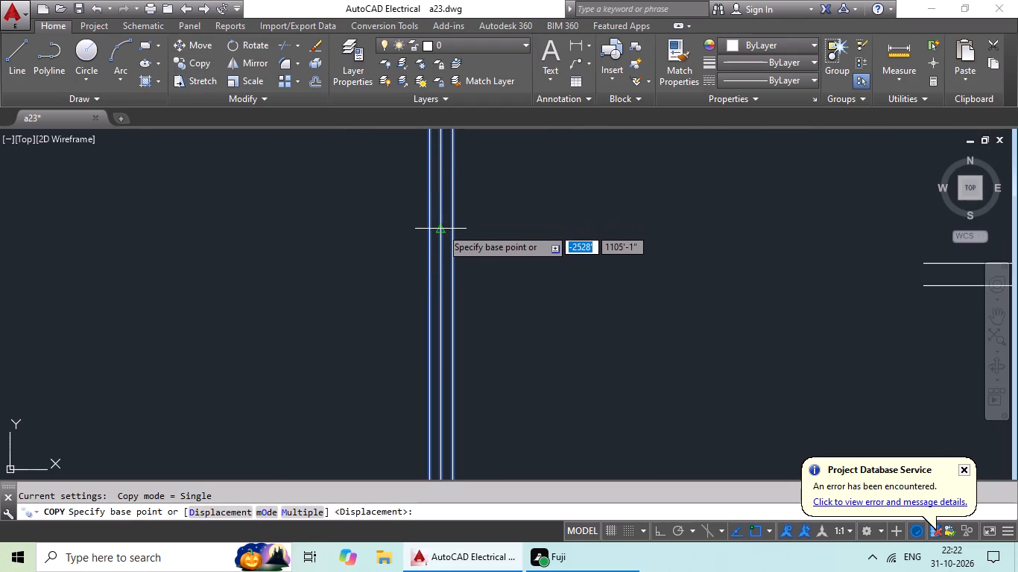
left_click_drag(441, 228, 417, 244)
scroll(218, 303, "down", 4)
middle_click_drag(655, 185, 669, 175)
middle_click_drag(309, 327, 739, 135)
scroll(400, 351, "down", 1)
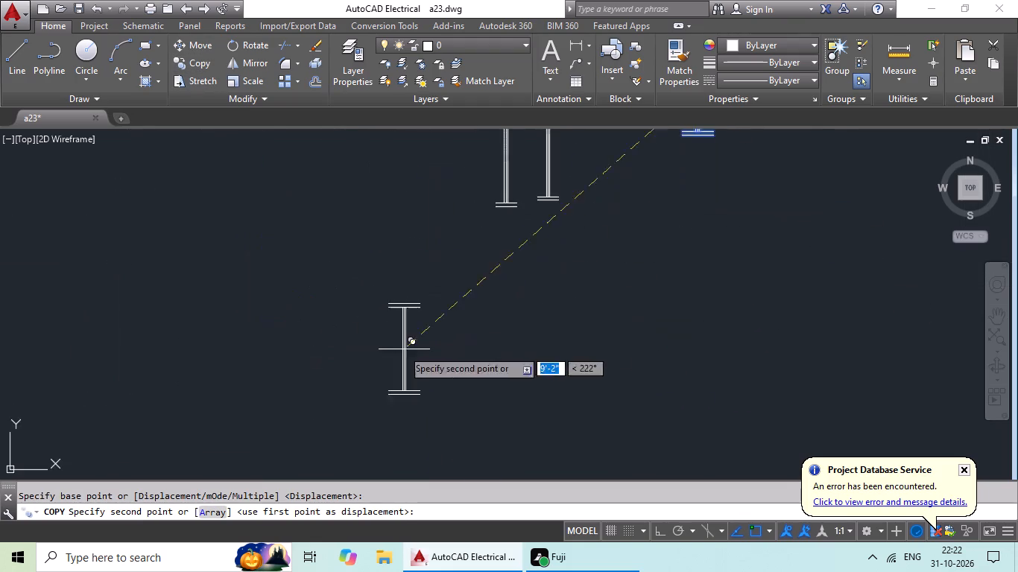
scroll(402, 350, "down", 1)
middle_click_drag(364, 373, 688, 244)
middle_click_drag(344, 336, 587, 244)
middle_click_drag(302, 361, 568, 256)
middle_click_drag(337, 377, 567, 286)
middle_click_drag(224, 385, 312, 336)
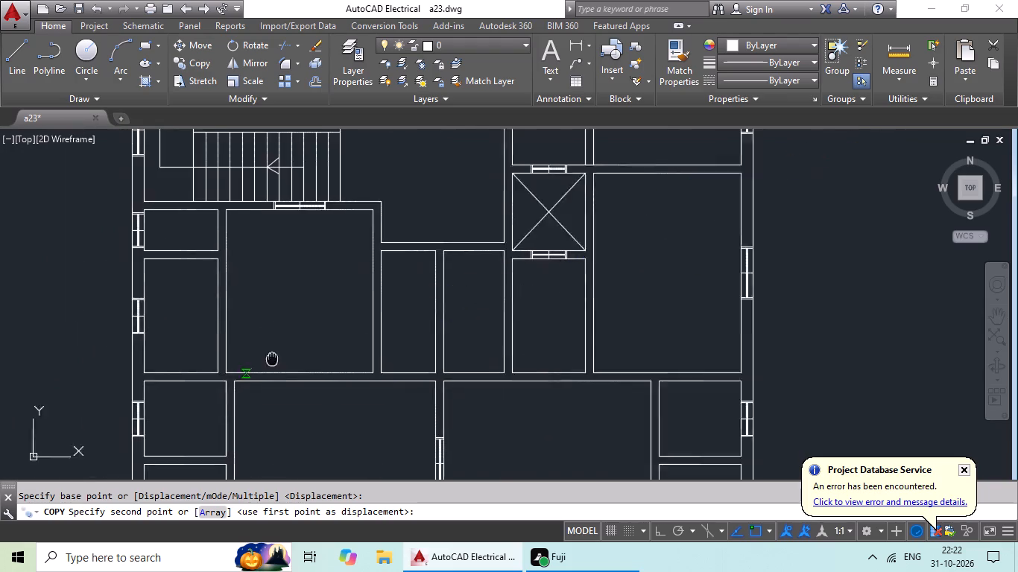
middle_click_drag(312, 336, 358, 297)
middle_click_drag(260, 381, 332, 273)
scroll(326, 333, "up", 5)
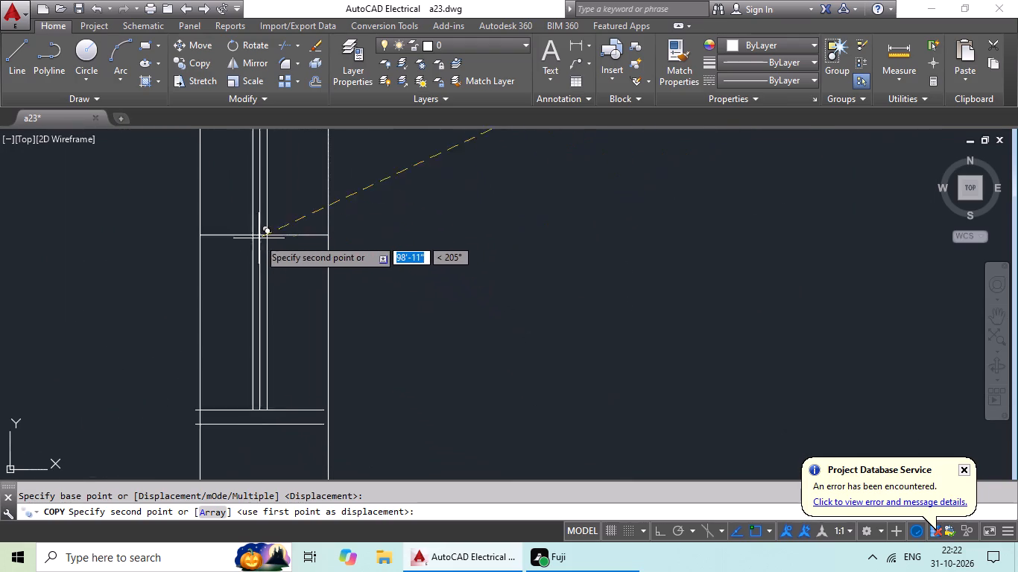
left_click(268, 235)
Copy the long vertical wide-capped window symbol by its midpoint to the east outer wall mark of the southeast corner room in the bottom row.
scroll(436, 244, "down", 4)
middle_click_drag(516, 279, 445, 245)
scroll(445, 245, "up", 1)
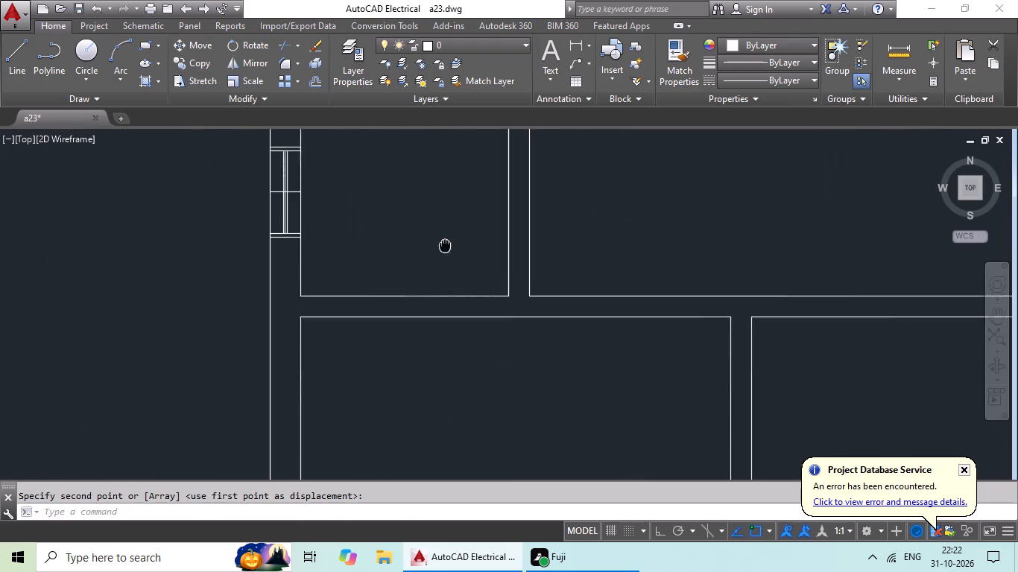
scroll(510, 255, "down", 2)
middle_click_drag(546, 308, 461, 218)
scroll(592, 272, "down", 2)
middle_click_drag(602, 282, 490, 307)
middle_click_drag(644, 291, 536, 349)
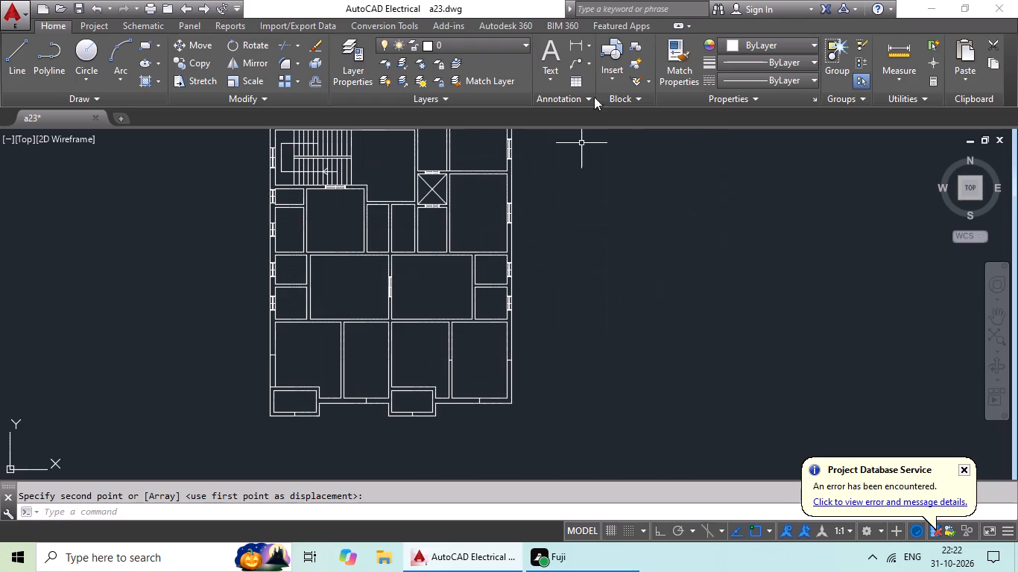
scroll(646, 190, "down", 1)
middle_click_drag(610, 232, 468, 302)
middle_click_drag(525, 248, 445, 349)
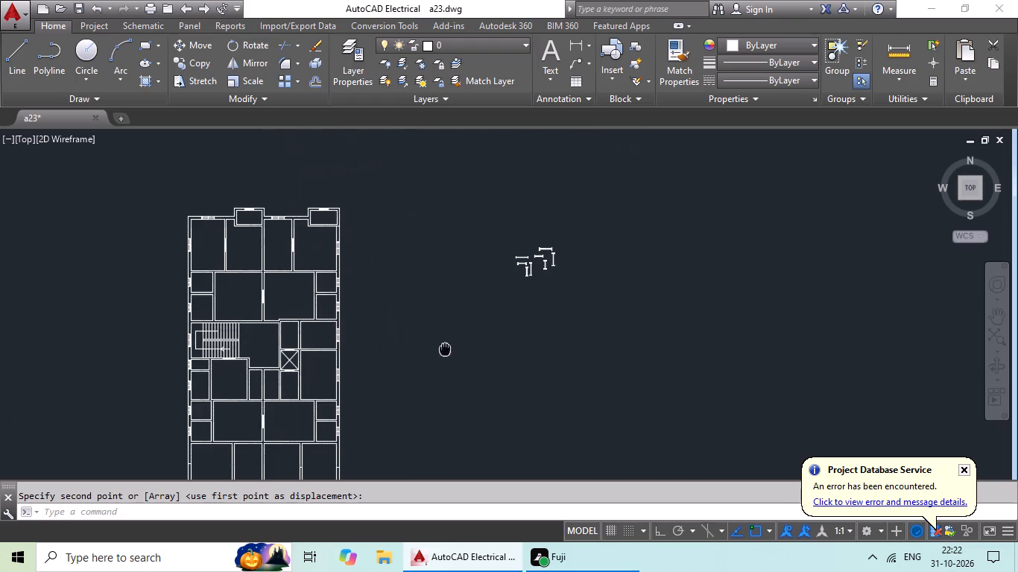
scroll(563, 254, "up", 4)
scroll(502, 254, "up", 2)
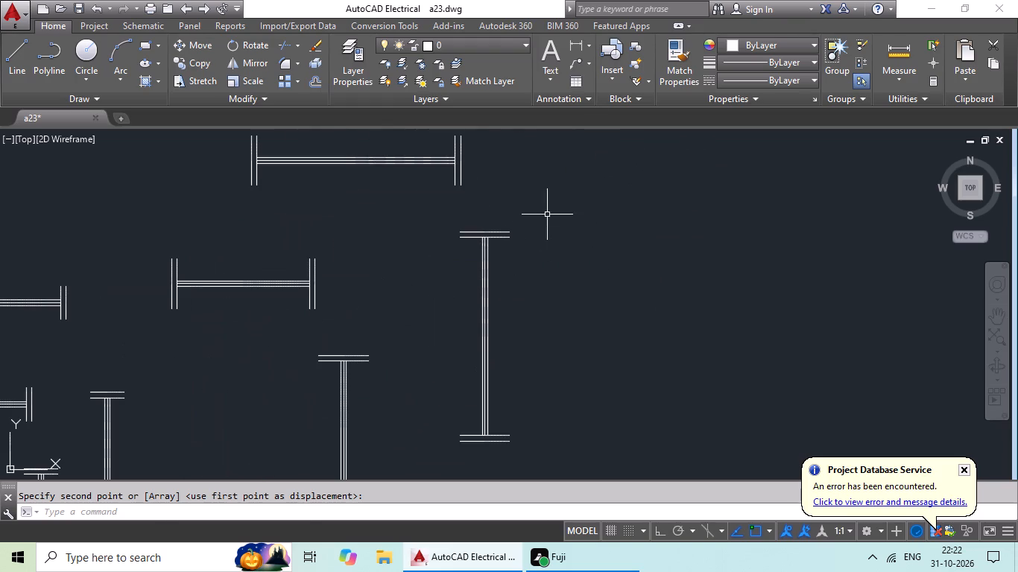
left_click_drag(525, 206, 606, 390)
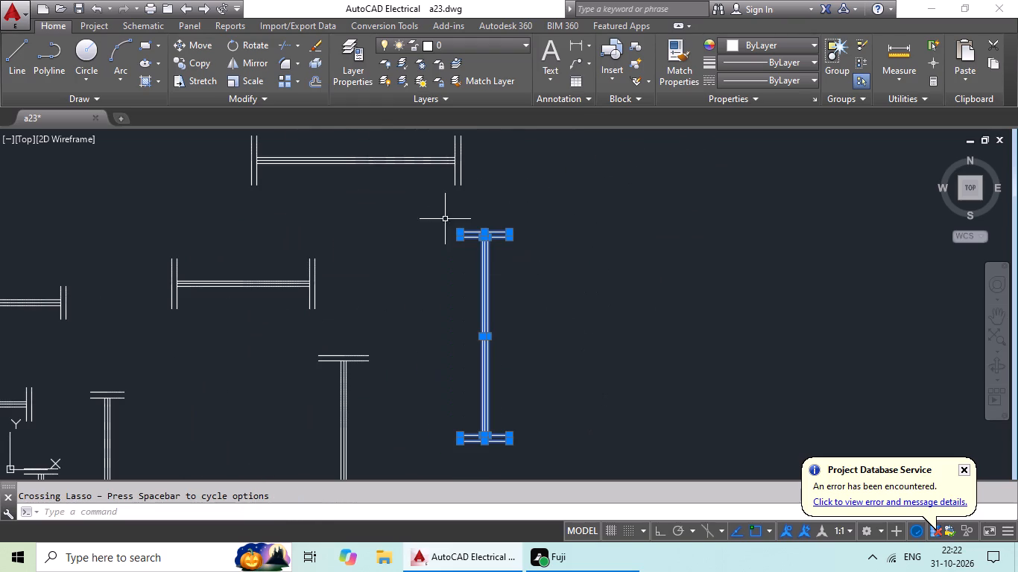
left_click(194, 54)
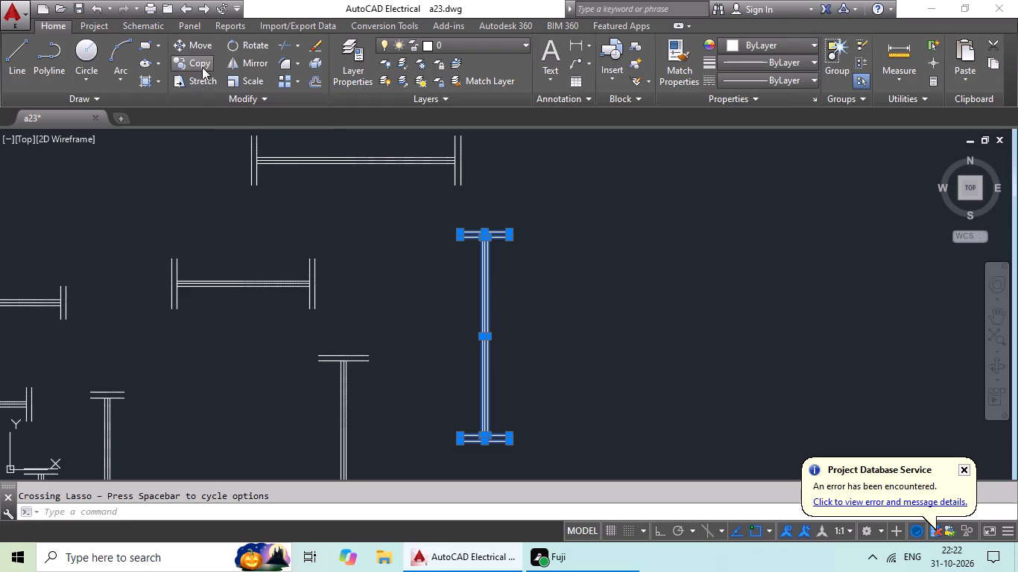
left_click(202, 67)
scroll(501, 344, "up", 3)
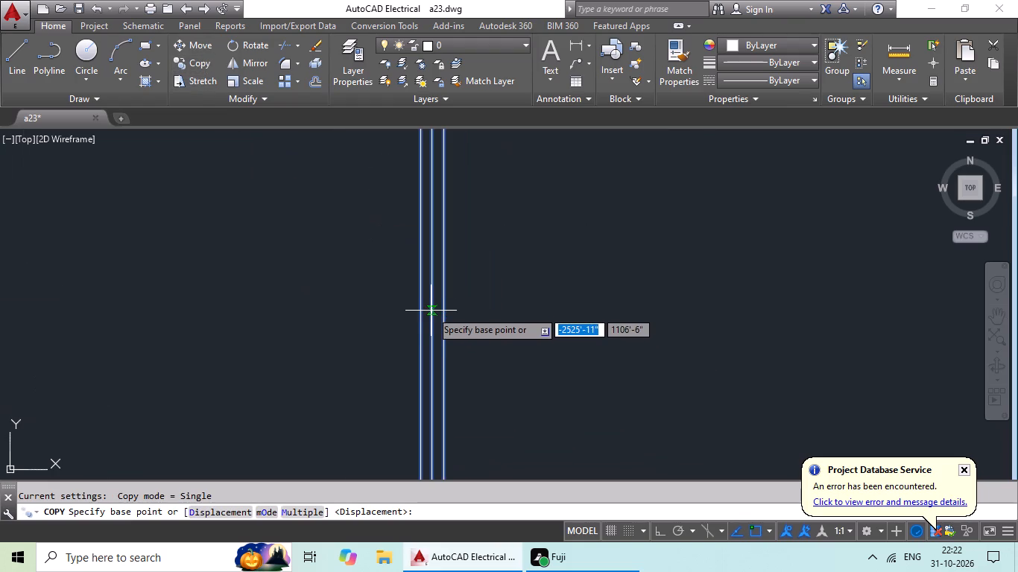
left_click_drag(430, 322, 413, 326)
scroll(230, 334, "down", 4)
middle_click_drag(230, 334, 439, 251)
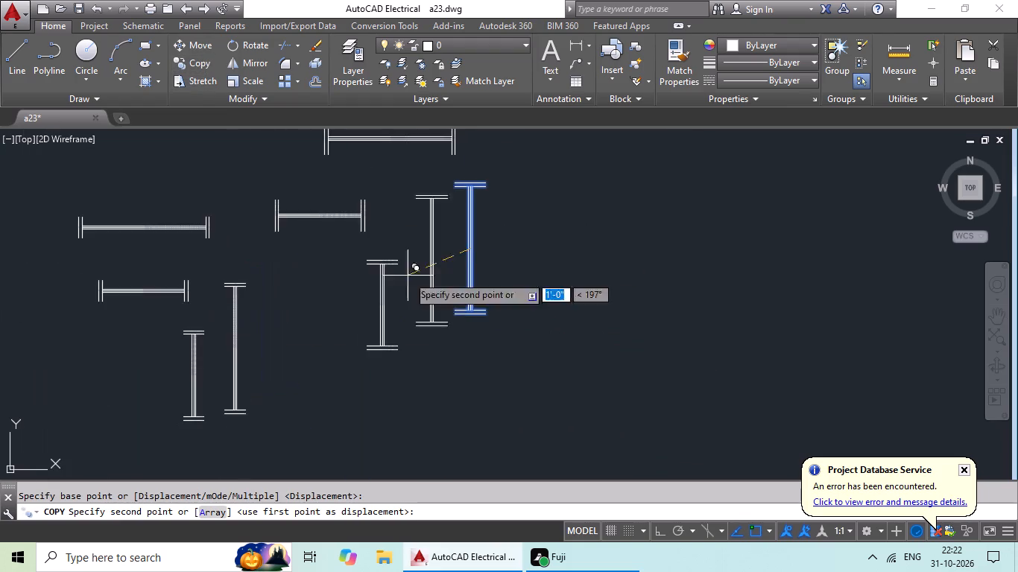
middle_click_drag(246, 314, 526, 220)
middle_click_drag(511, 258, 635, 201)
scroll(428, 349, "down", 2)
middle_click_drag(408, 366, 668, 232)
scroll(525, 337, "down", 2)
middle_click_drag(480, 368, 581, 293)
middle_click_drag(559, 314, 655, 251)
middle_click_drag(572, 340, 620, 247)
scroll(571, 350, "up", 3)
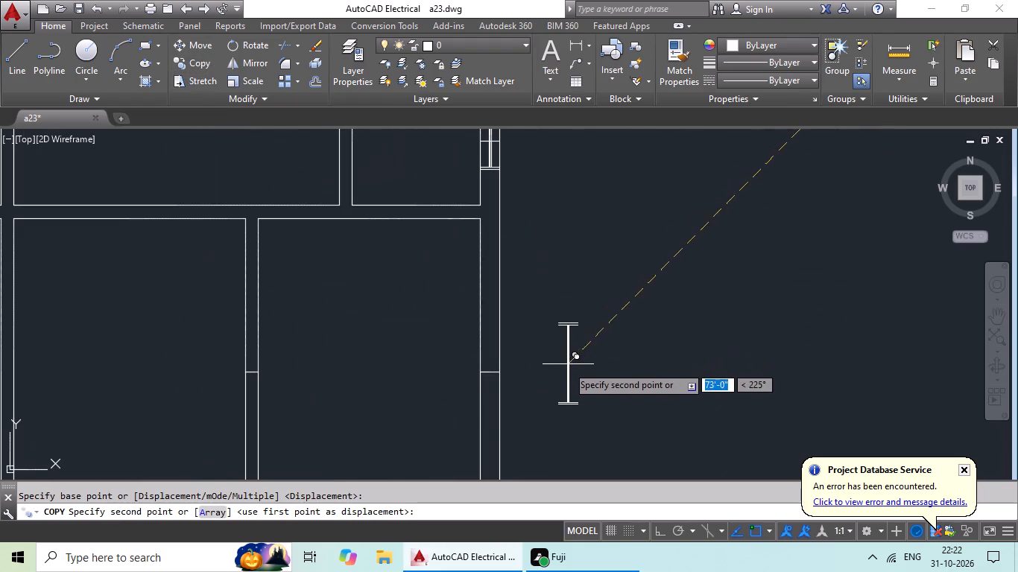
left_click(489, 372)
Copy the long horizontal wide-capped window symbol by its midpoint to the south outer wall mark of the southeast corner room.
scroll(630, 297, "down", 4)
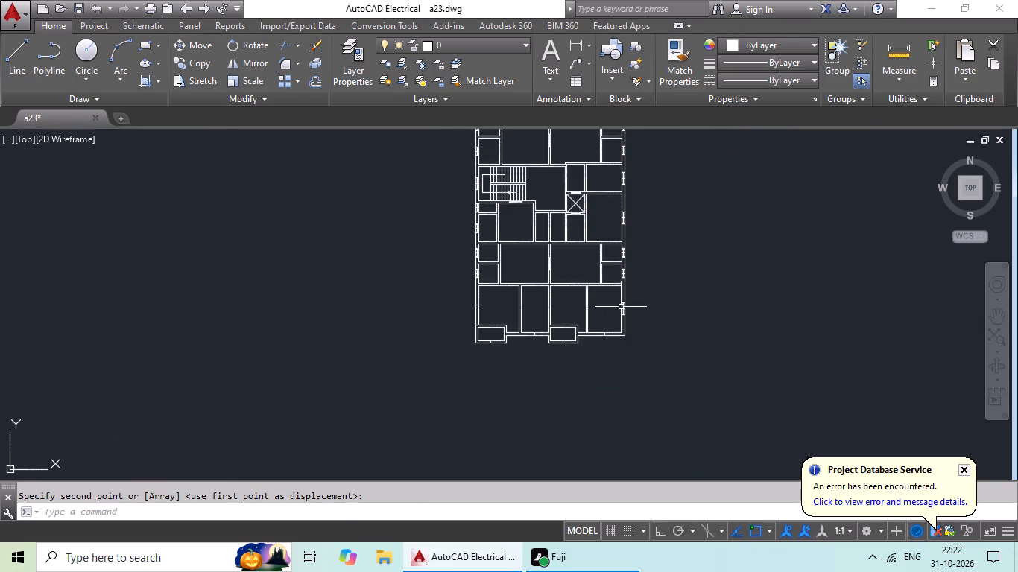
middle_click_drag(698, 283, 602, 304)
middle_click_drag(798, 283, 642, 349)
middle_click_drag(692, 241, 605, 309)
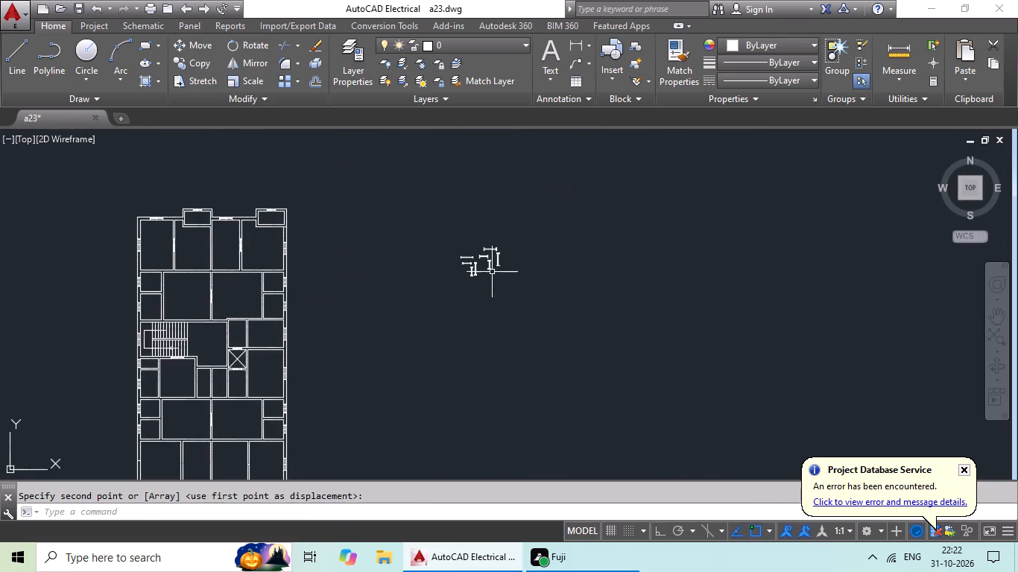
scroll(493, 248, "up", 8)
left_click_drag(583, 198, 221, 214)
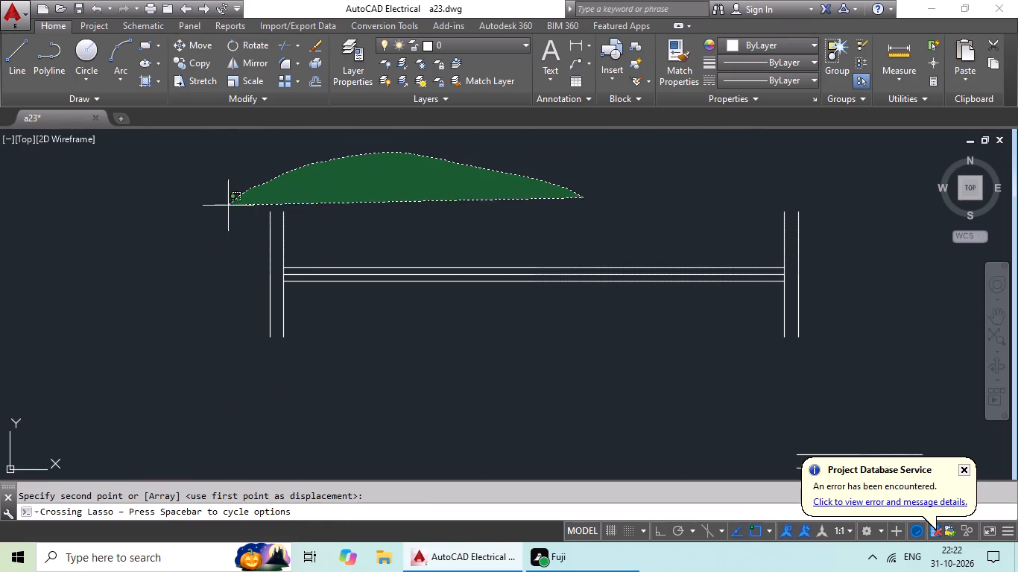
left_click_drag(221, 214, 879, 229)
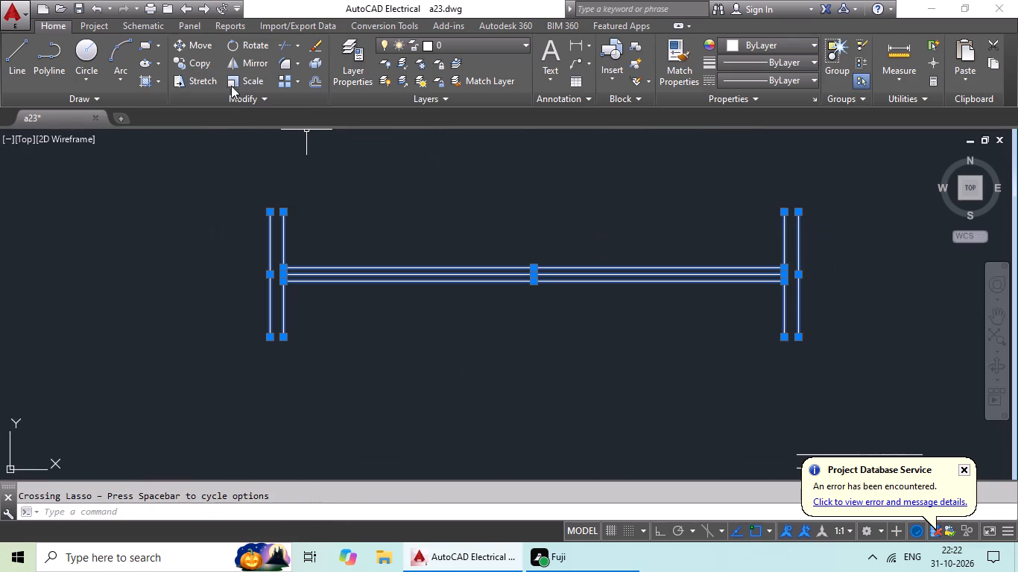
left_click(199, 68)
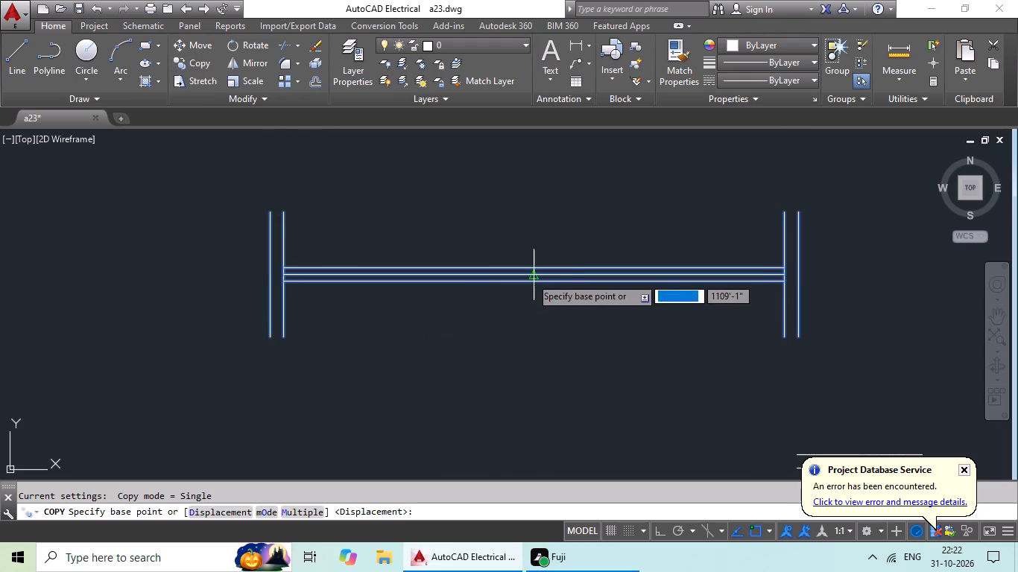
left_click_drag(534, 276, 407, 306)
scroll(223, 346, "down", 4)
middle_click_drag(223, 345, 437, 171)
middle_click_drag(220, 334, 496, 168)
scroll(320, 334, "down", 1)
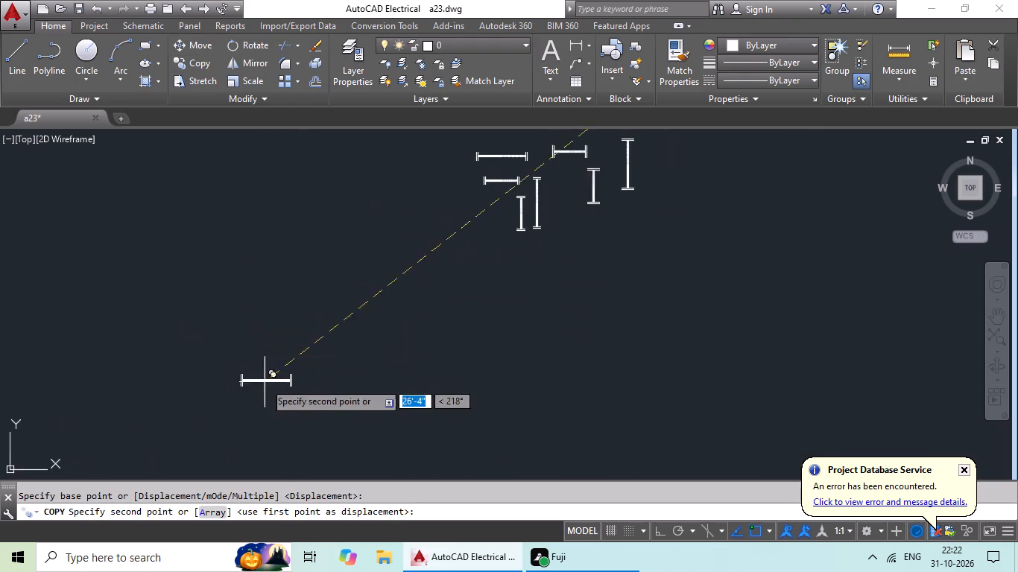
middle_click_drag(265, 382, 501, 191)
middle_click_drag(290, 436, 525, 185)
middle_click_drag(423, 154, 436, 140)
middle_click_drag(296, 352, 461, 183)
scroll(461, 185, "down", 1)
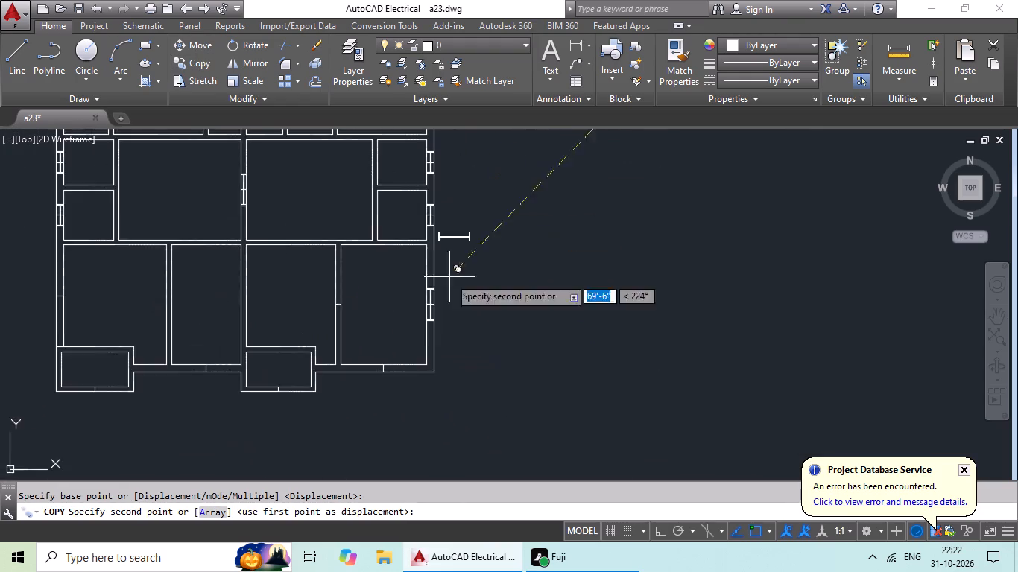
middle_click_drag(420, 408, 503, 282)
scroll(463, 238, "up", 5)
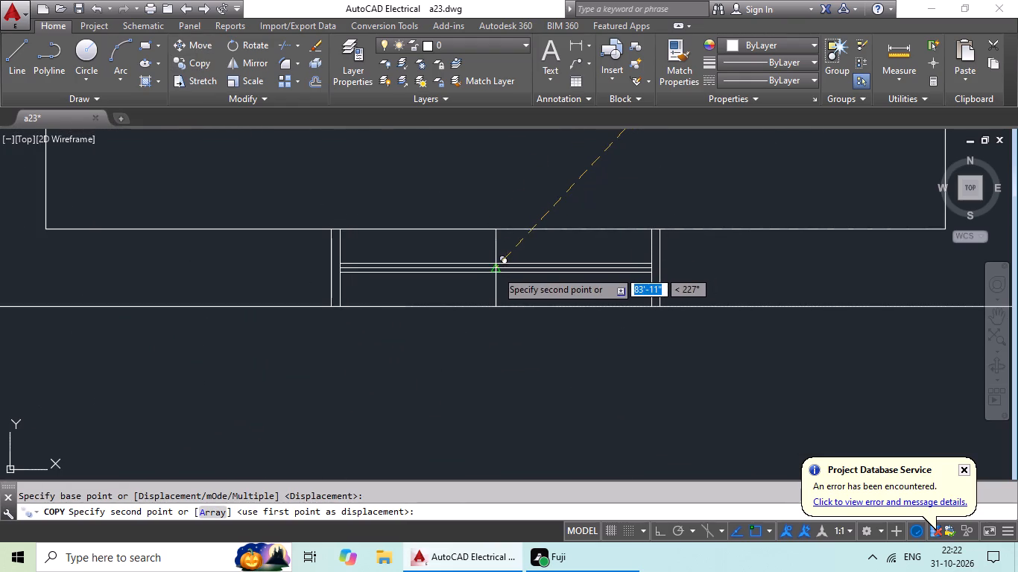
left_click(496, 270)
Copy the long vertical narrow-capped window symbol by its midpoint to the mark in the wall between the southeast corner room and its western neighbour.
scroll(601, 261, "down", 4)
middle_click_drag(616, 266, 528, 369)
middle_click_drag(689, 299, 483, 387)
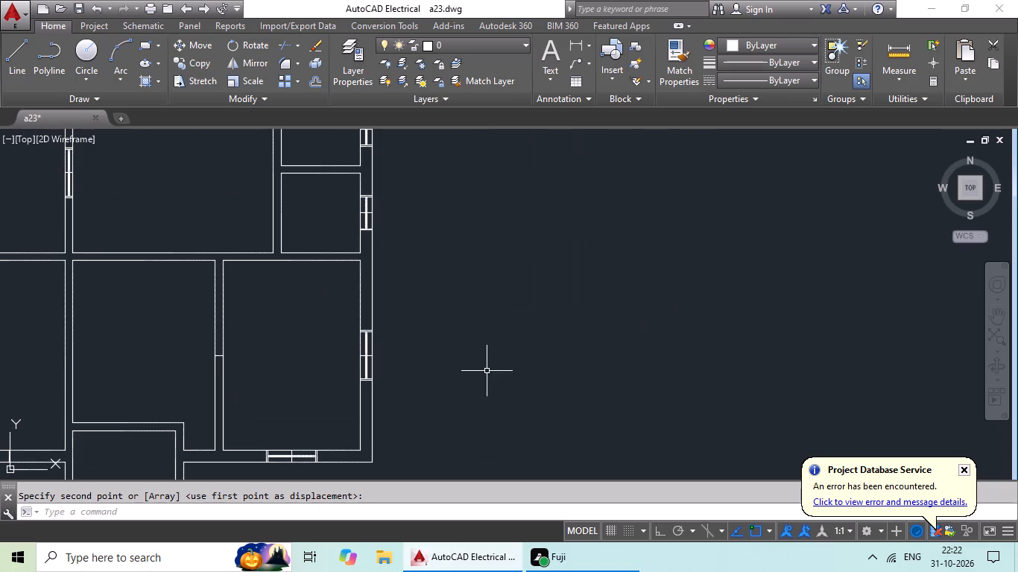
scroll(617, 338, "down", 2)
middle_click_drag(635, 347, 437, 393)
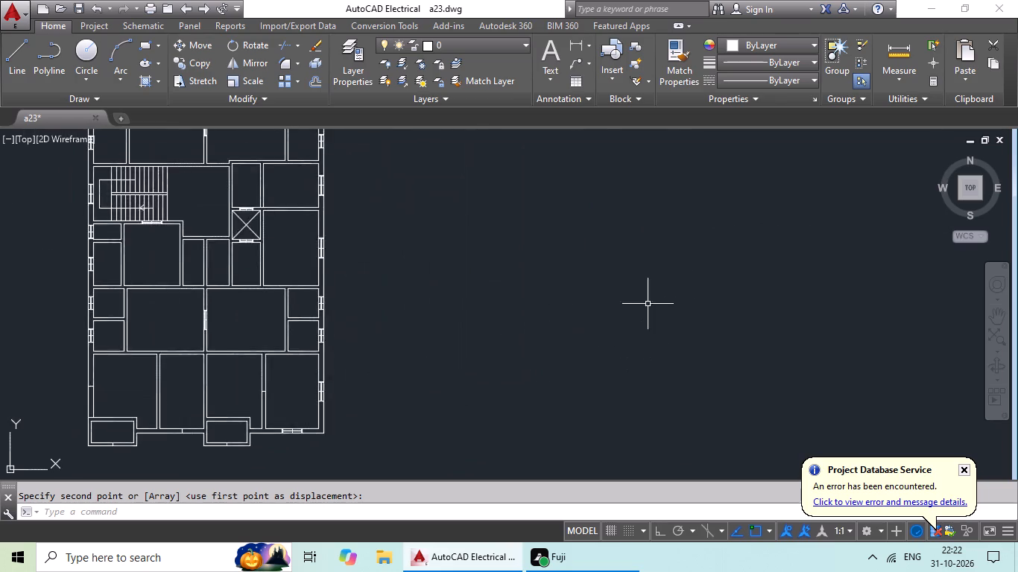
scroll(653, 302, "down", 1)
middle_click_drag(659, 293, 578, 384)
scroll(540, 250, "up", 4)
scroll(635, 247, "up", 2)
left_click_drag(654, 223, 579, 443)
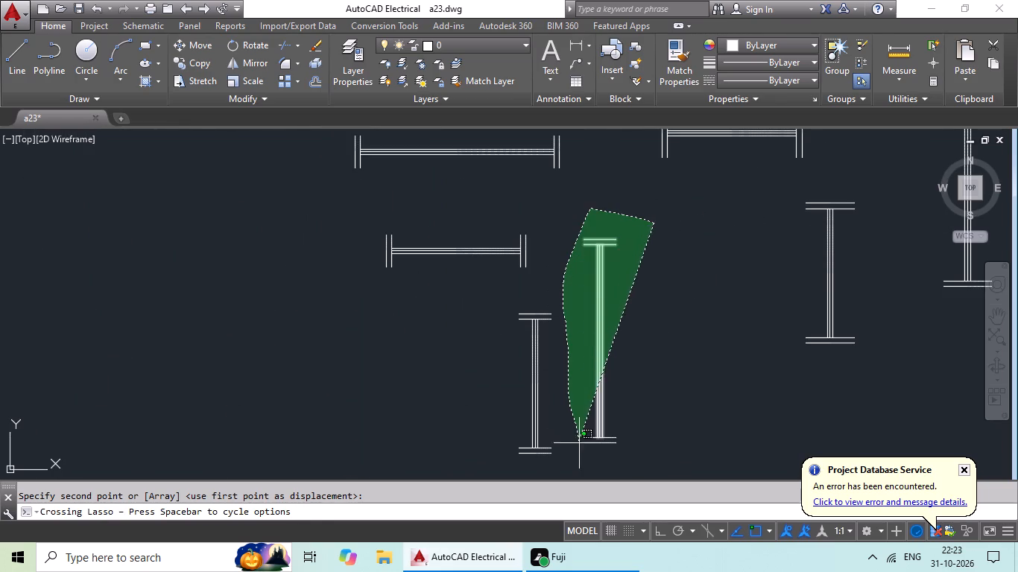
left_click_drag(579, 443, 657, 434)
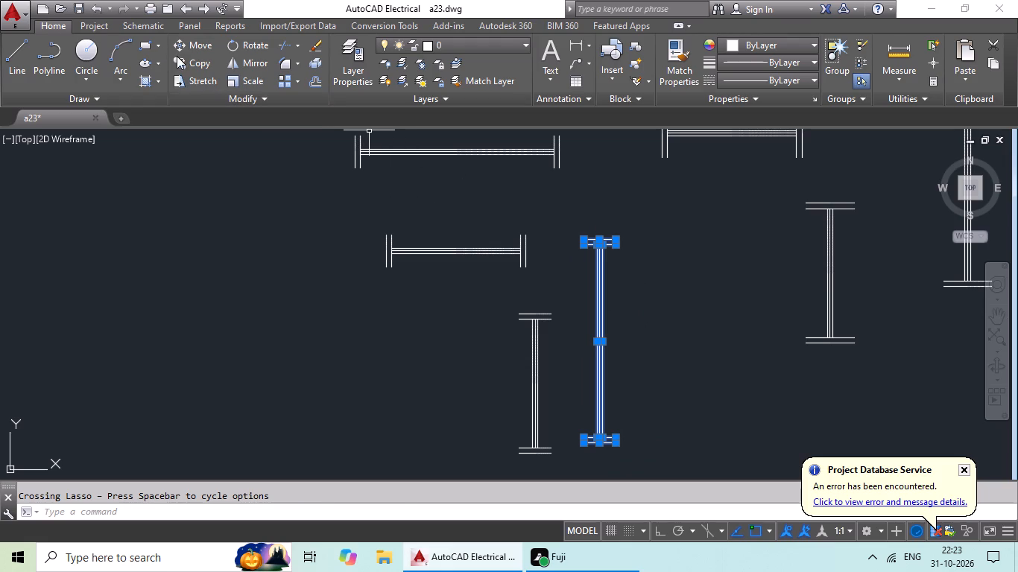
left_click(180, 57)
scroll(613, 355, "up", 2)
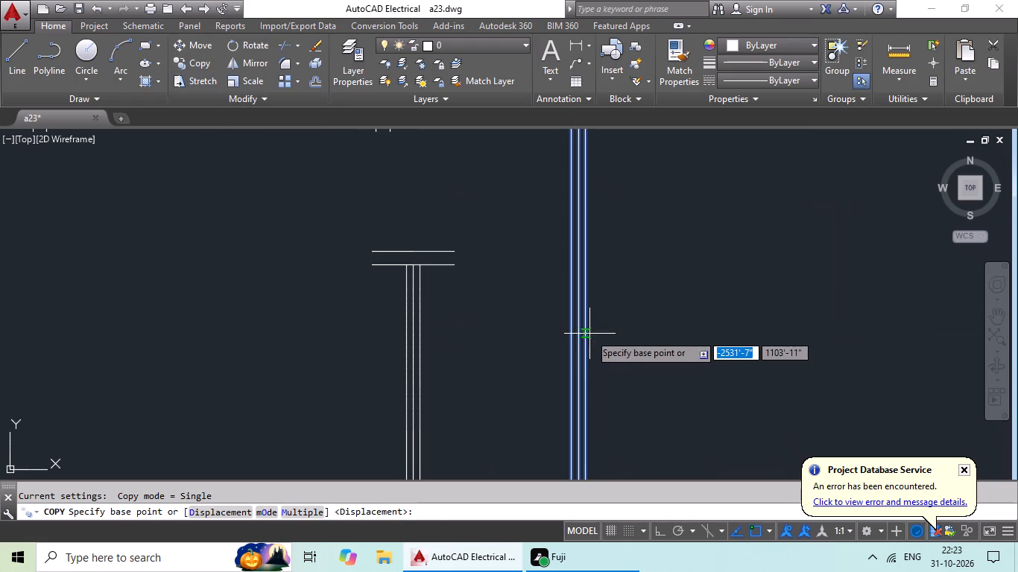
left_click_drag(578, 321, 578, 320)
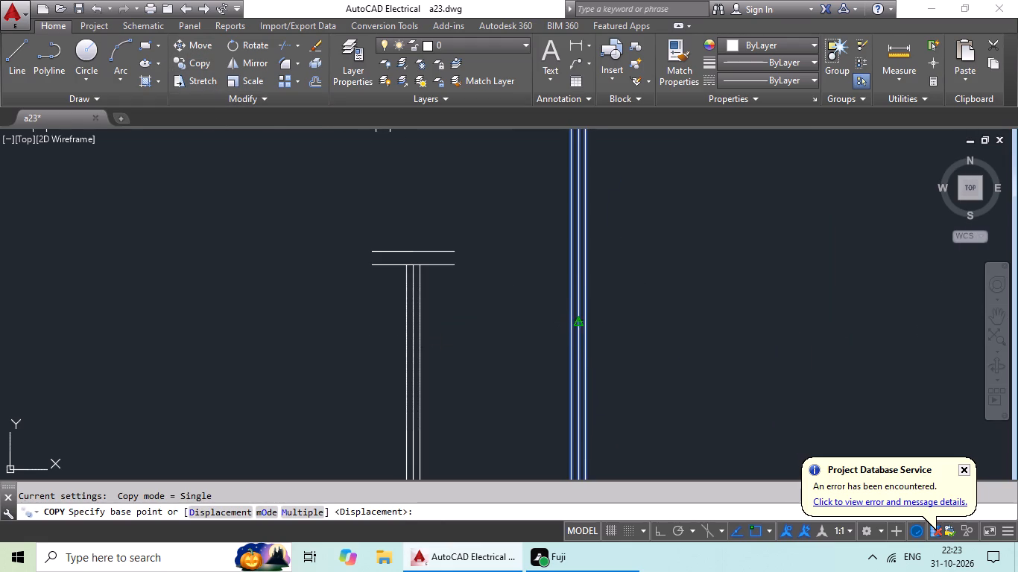
left_click_drag(578, 320, 524, 331)
scroll(246, 343, "down", 2)
middle_click_drag(185, 348, 455, 255)
scroll(423, 261, "down", 2)
middle_click_drag(247, 325, 553, 163)
scroll(274, 344, "down", 2)
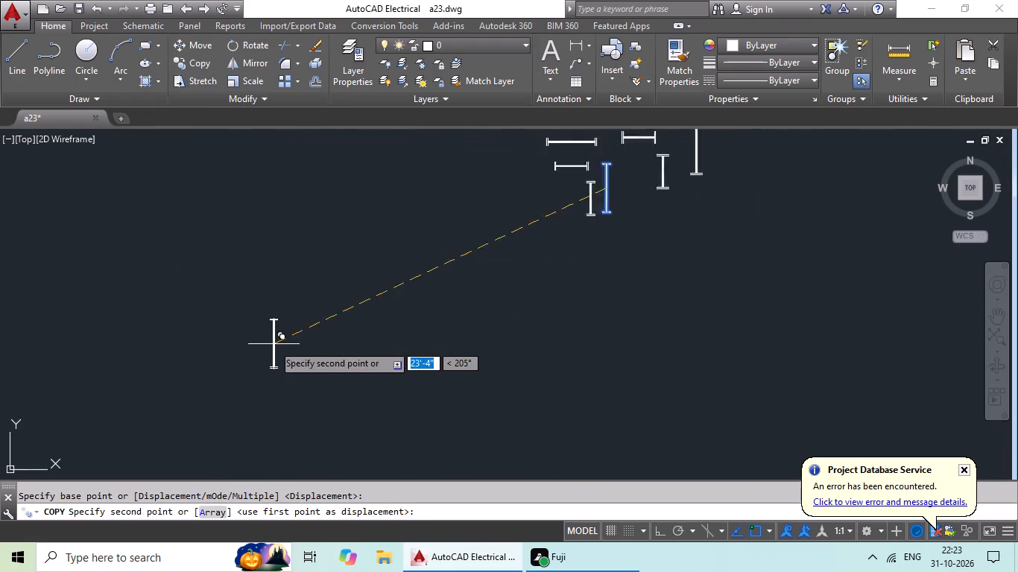
middle_click_drag(337, 325, 759, 149)
middle_click_drag(461, 355, 622, 188)
middle_click_drag(598, 363, 633, 316)
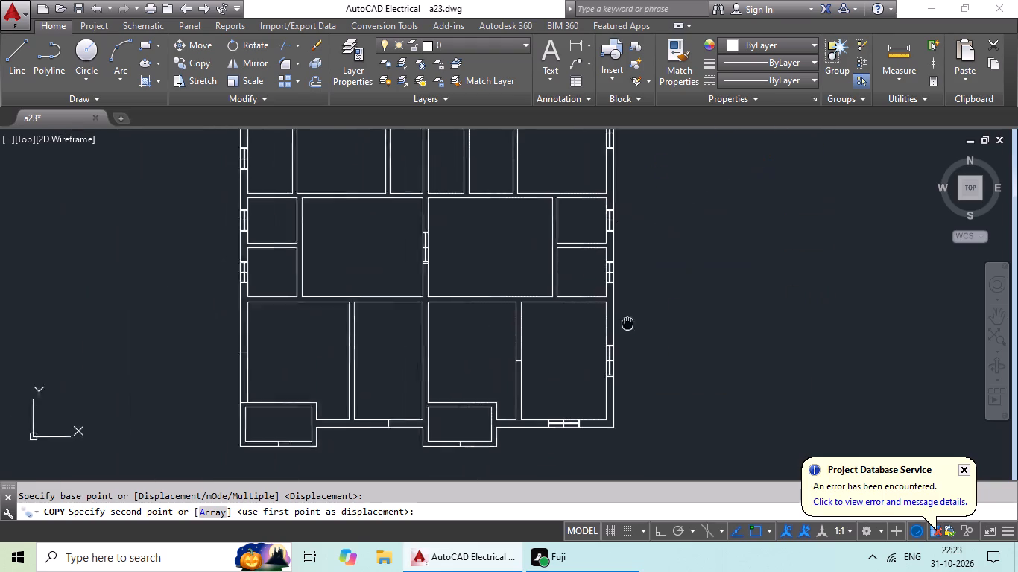
middle_click_drag(633, 316, 692, 230)
middle_click_drag(680, 285, 691, 278)
scroll(590, 255, "up", 4)
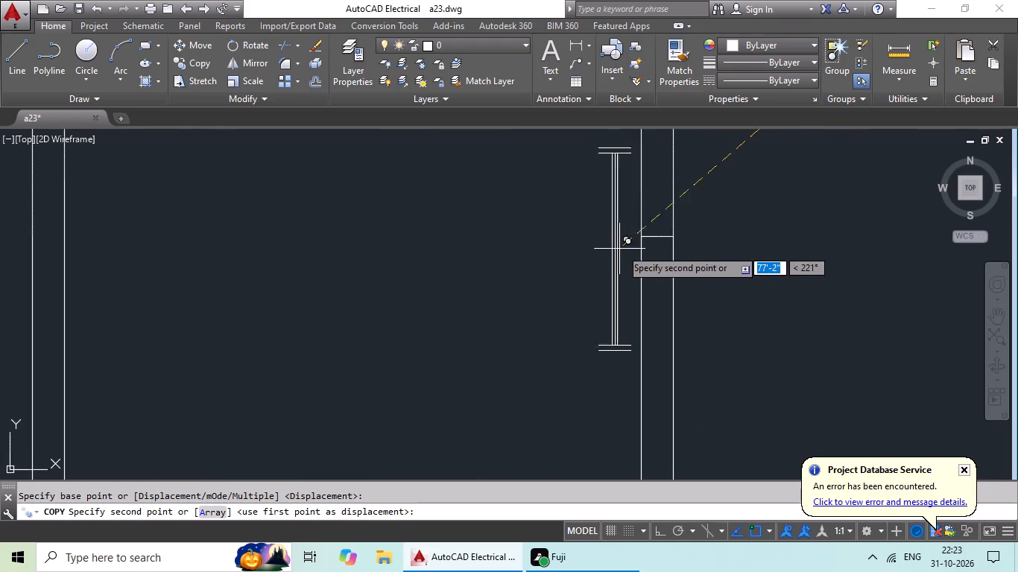
left_click(660, 235)
Copy the short horizontal wide-capped window symbol by its midpoint to the south wall mark of the eastern projecting balcony on the bottom row.
scroll(736, 235, "down", 3)
middle_click_drag(744, 254, 516, 308)
middle_click_drag(710, 287, 512, 355)
scroll(661, 317, "down", 2)
middle_click_drag(678, 307, 516, 422)
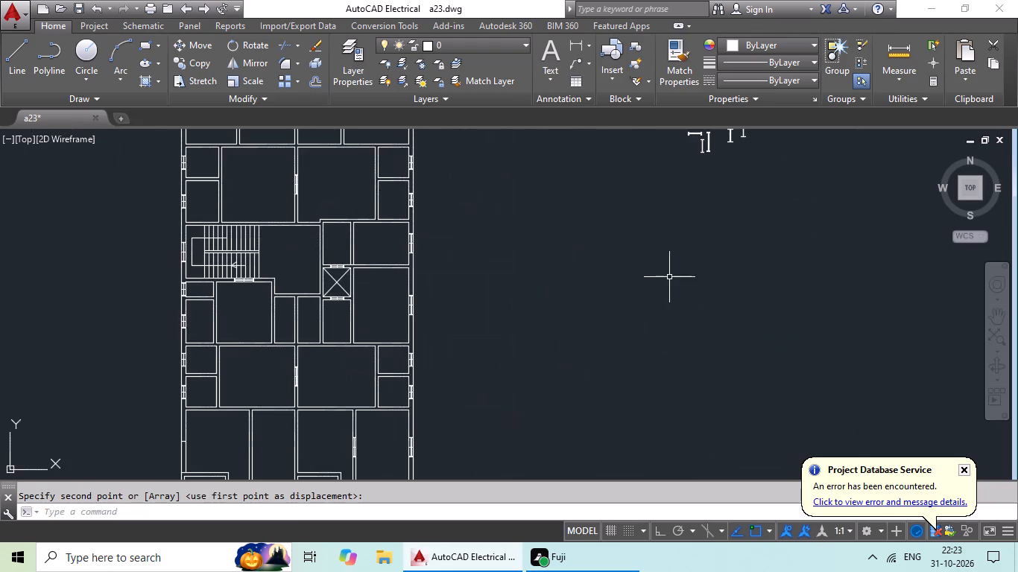
middle_click_drag(669, 275, 579, 411)
scroll(645, 248, "up", 3)
scroll(584, 305, "up", 3)
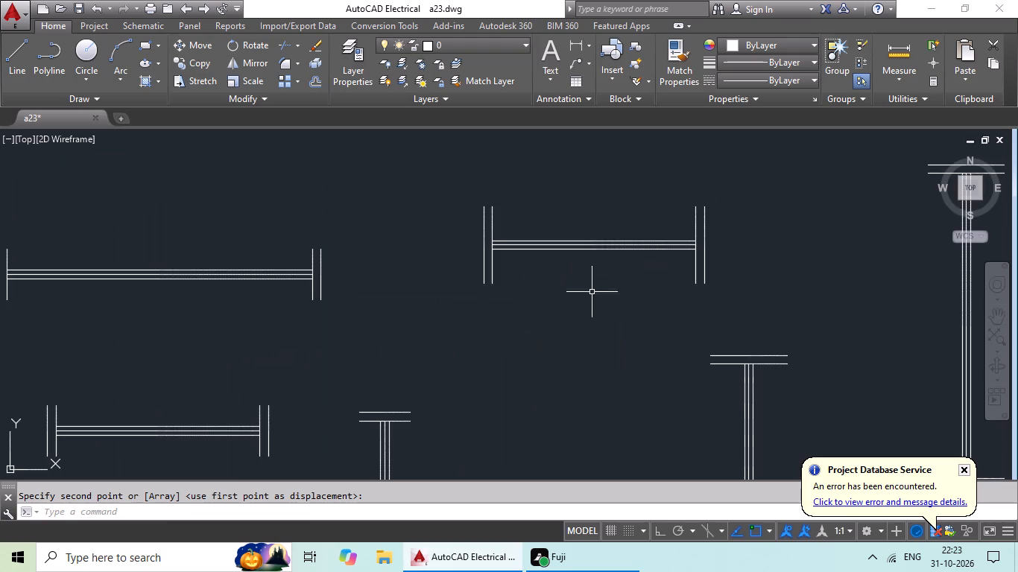
left_click_drag(604, 200, 739, 196)
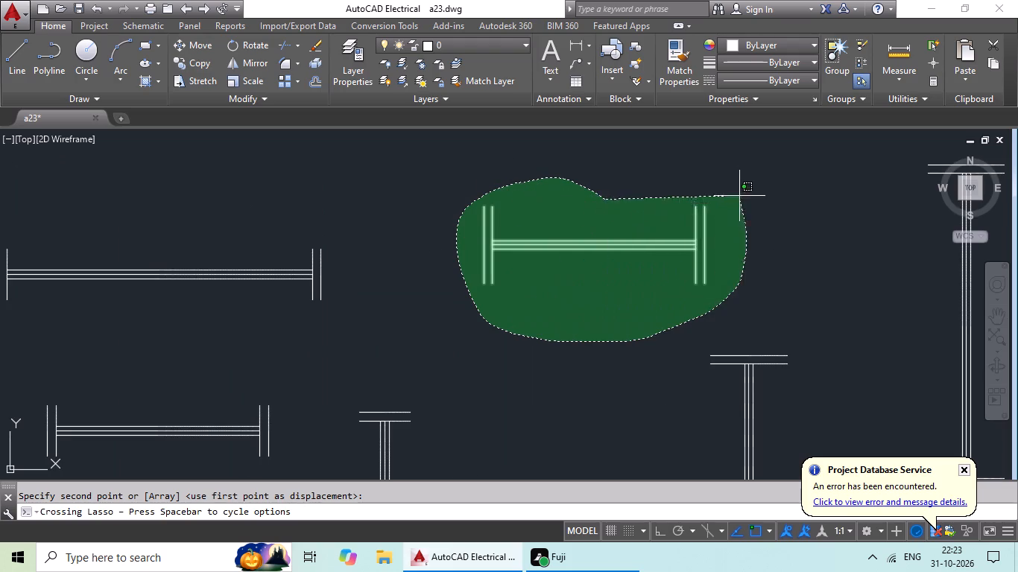
left_click(205, 65)
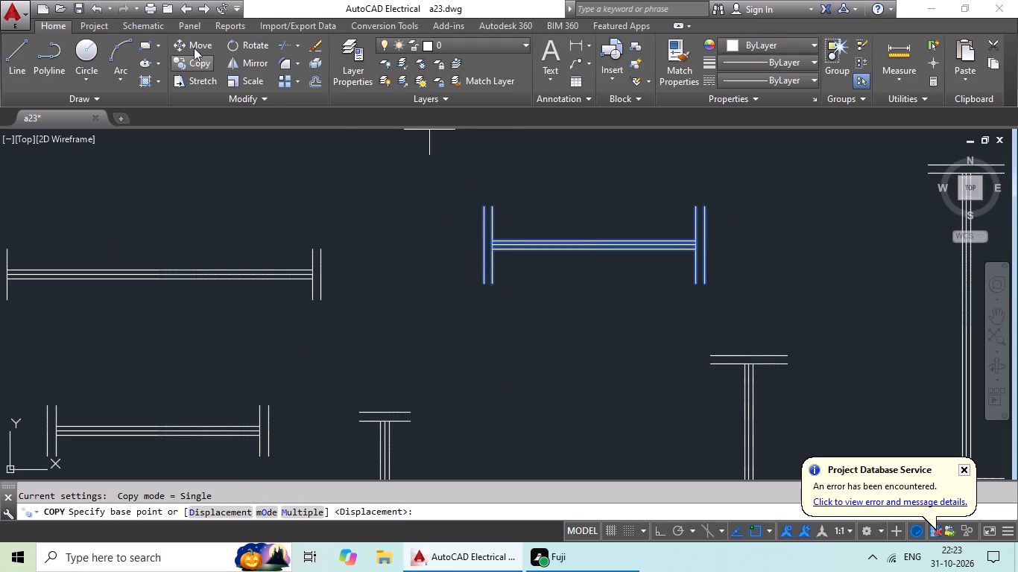
scroll(604, 248, "up", 2)
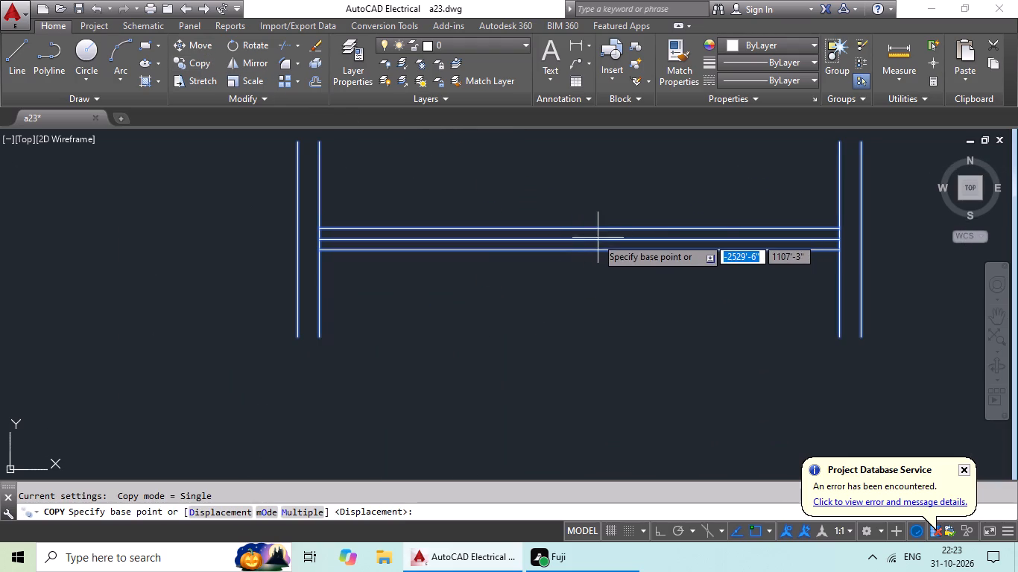
left_click(577, 237)
scroll(347, 339, "down", 3)
middle_click_drag(329, 355, 566, 137)
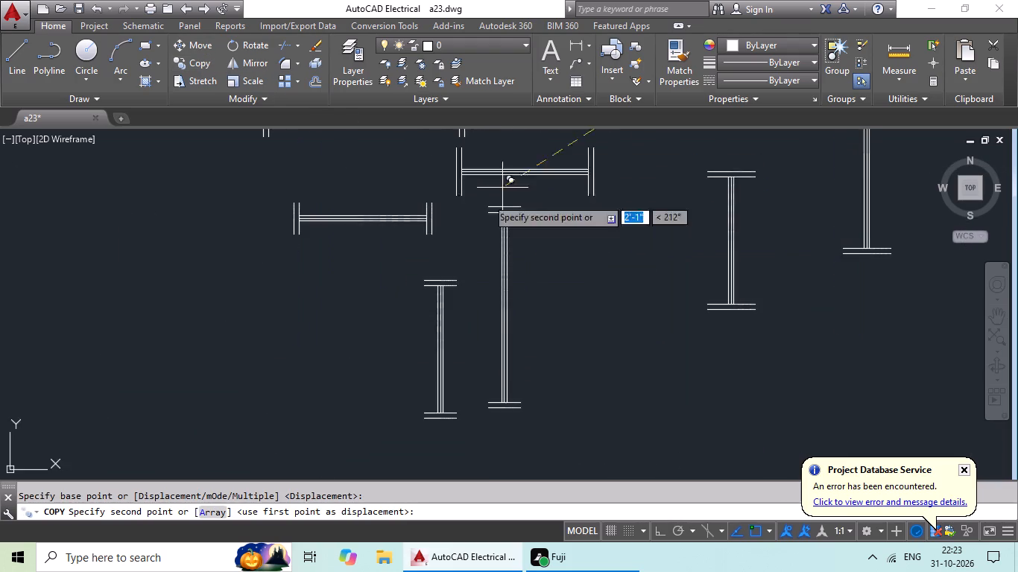
scroll(303, 309, "down", 2)
middle_click_drag(228, 382, 530, 142)
scroll(390, 267, "down", 2)
middle_click_drag(334, 351, 629, 171)
middle_click_drag(451, 280, 581, 180)
middle_click_drag(548, 301, 587, 255)
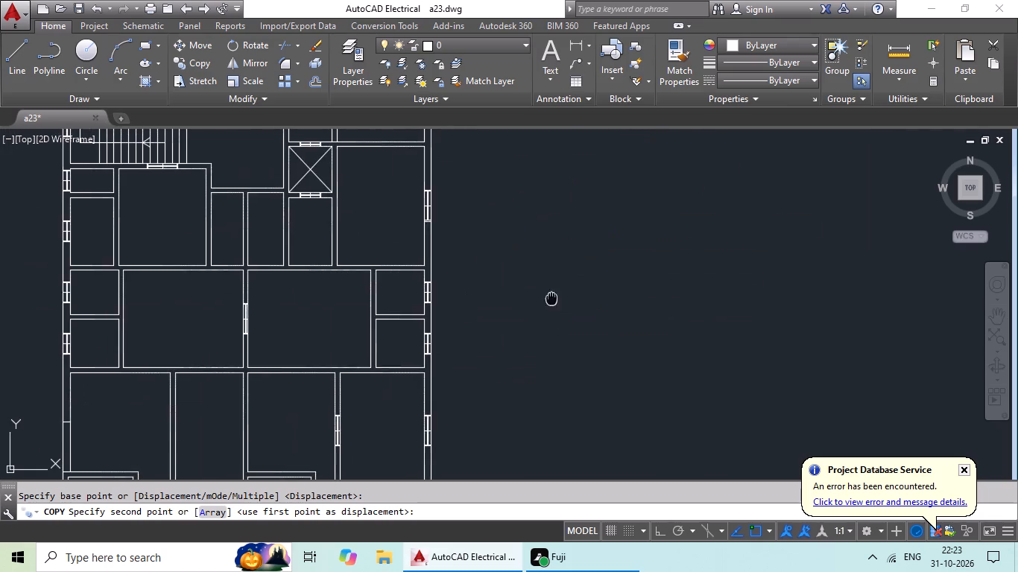
middle_click_drag(587, 255, 622, 200)
middle_click_drag(603, 279, 648, 235)
scroll(402, 372, "up", 5)
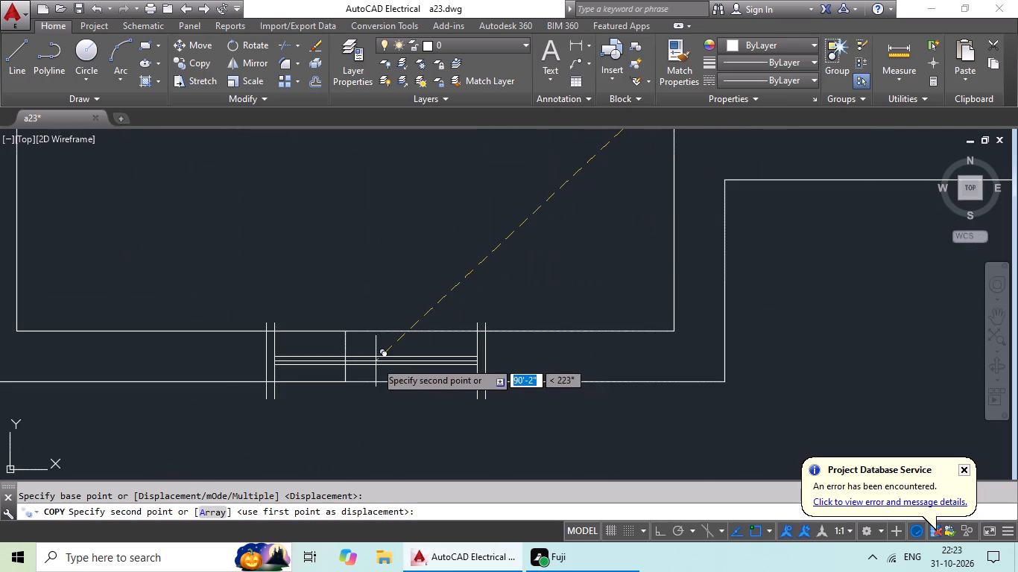
left_click(348, 356)
Copy the long horizontal wide-capped window symbol by its midpoint to the south outer wall mark between the two projecting balconies.
scroll(587, 338, "down", 3)
middle_click_drag(639, 337, 546, 374)
scroll(632, 335, "down", 2)
middle_click_drag(674, 315, 577, 356)
middle_click_drag(799, 291, 648, 353)
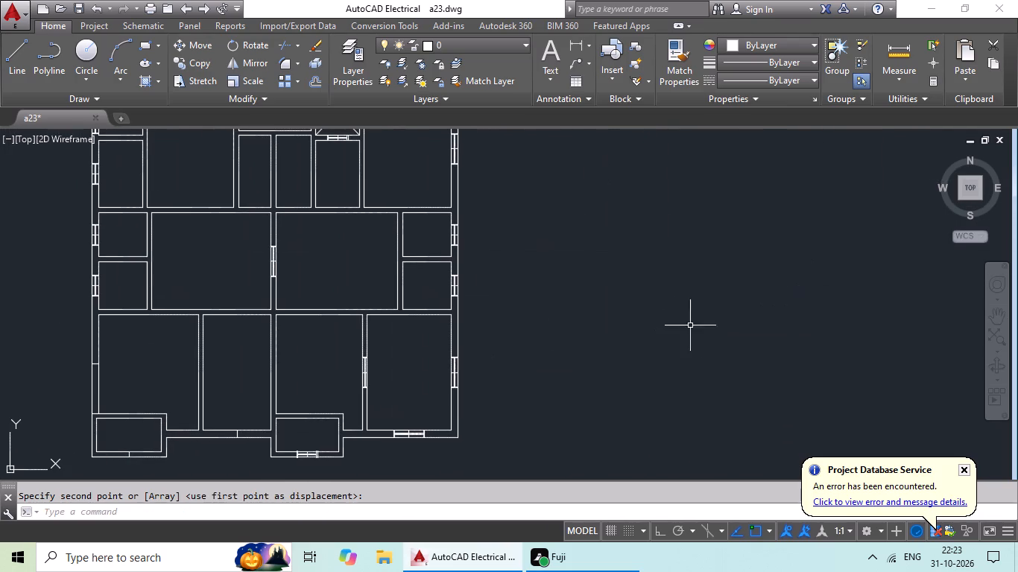
scroll(761, 328, "down", 1)
middle_click_drag(753, 328, 653, 369)
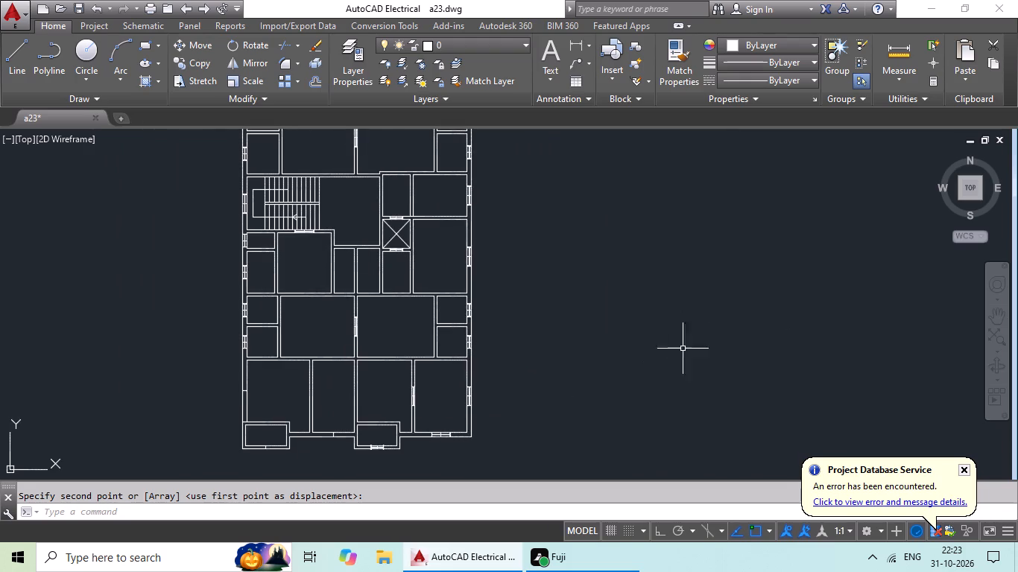
middle_click_drag(692, 345, 616, 363)
middle_click_drag(705, 318, 504, 442)
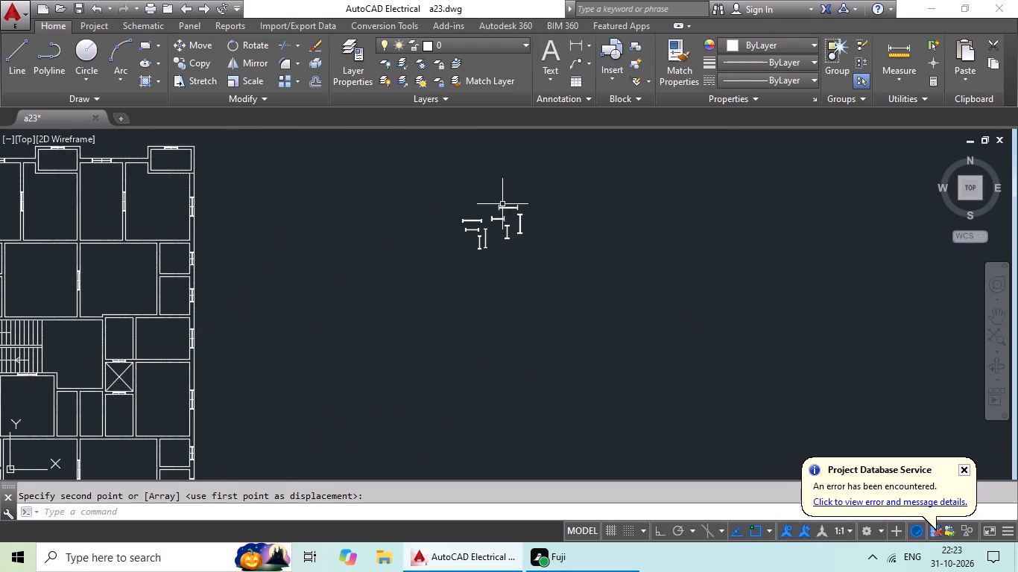
scroll(511, 202, "up", 6)
left_click_drag(541, 155, 319, 202)
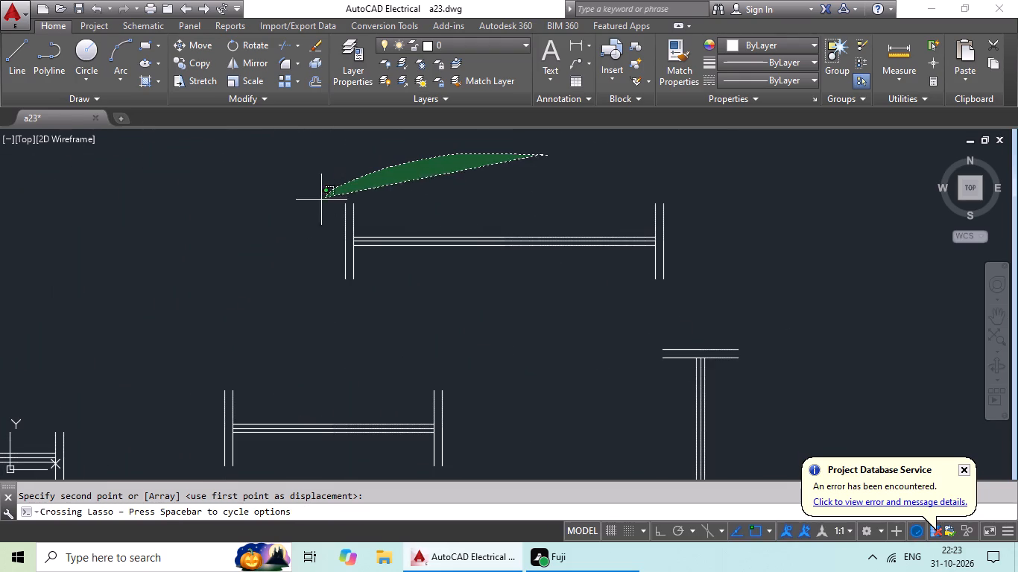
left_click_drag(319, 202, 753, 213)
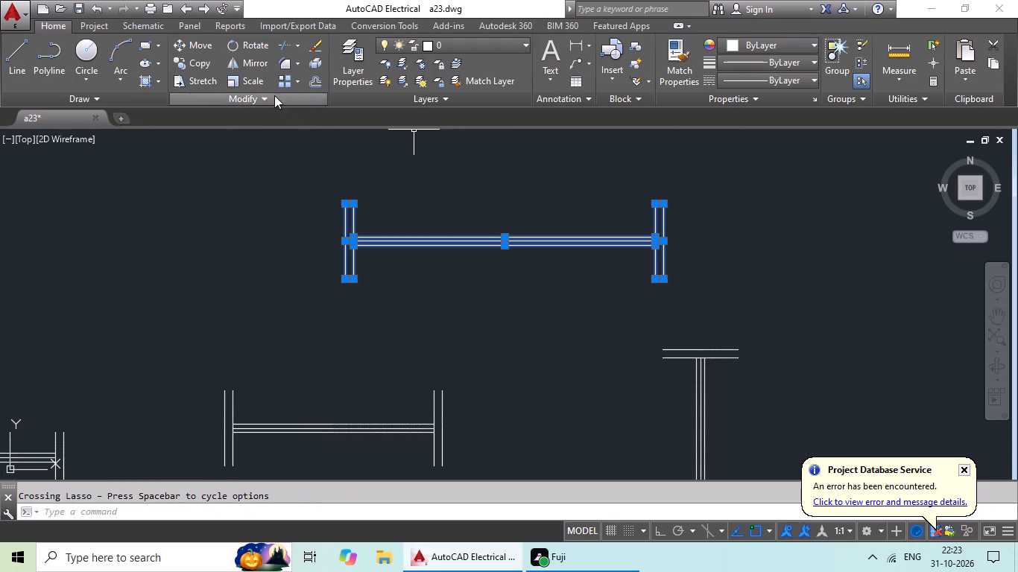
left_click(204, 61)
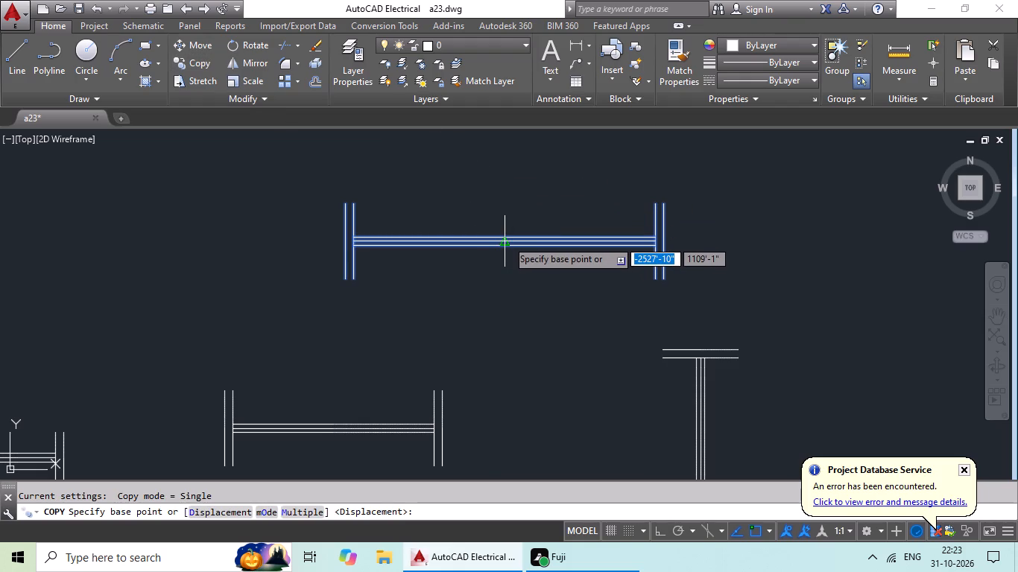
scroll(509, 238, "up", 1)
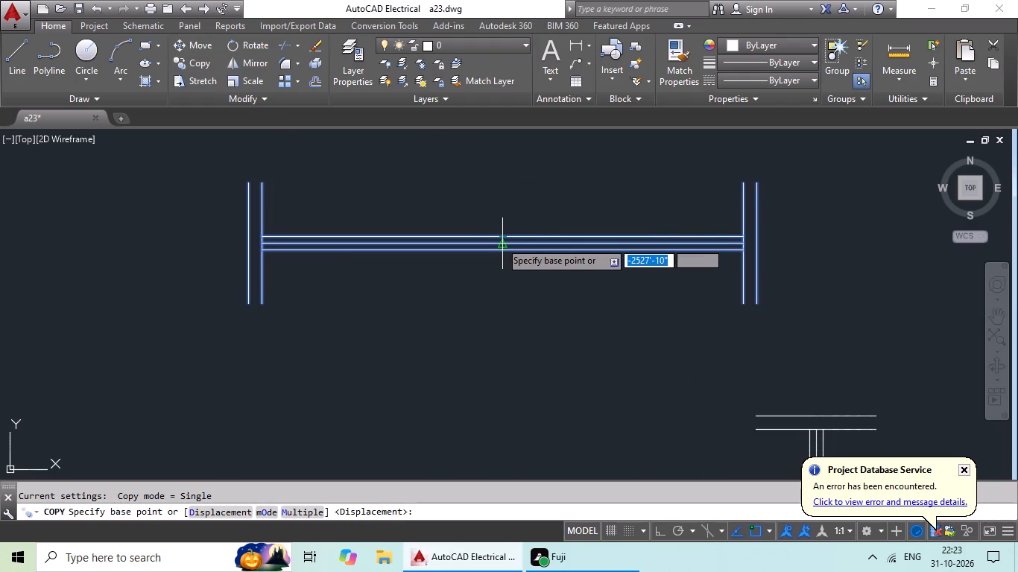
left_click_drag(500, 241, 370, 254)
scroll(84, 262, "down", 4)
middle_click_drag(63, 298, 566, 157)
scroll(301, 334, "down", 2)
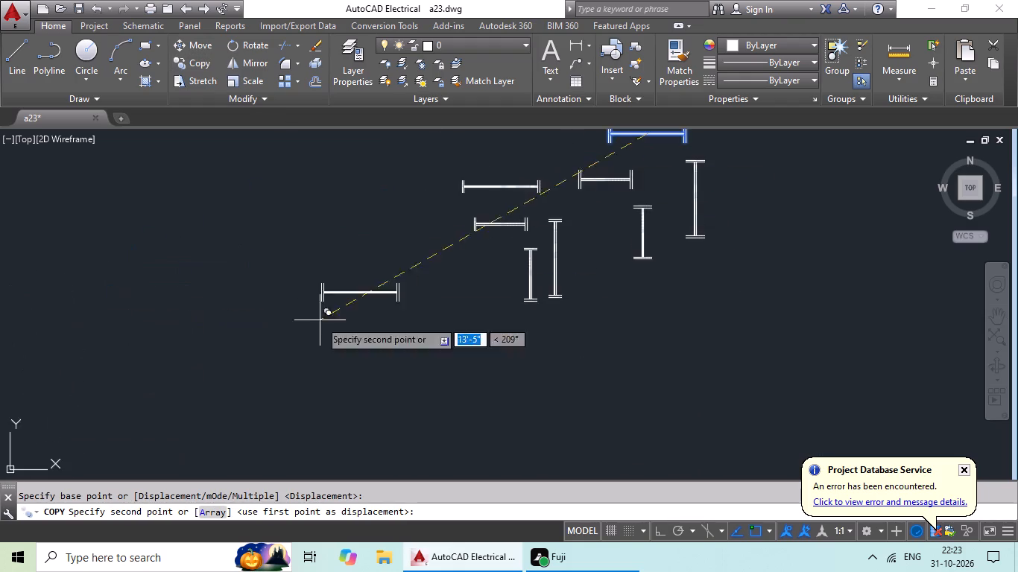
middle_click_drag(223, 394, 510, 233)
middle_click_drag(286, 337, 509, 231)
middle_click_drag(472, 332, 567, 232)
middle_click_drag(366, 366, 375, 356)
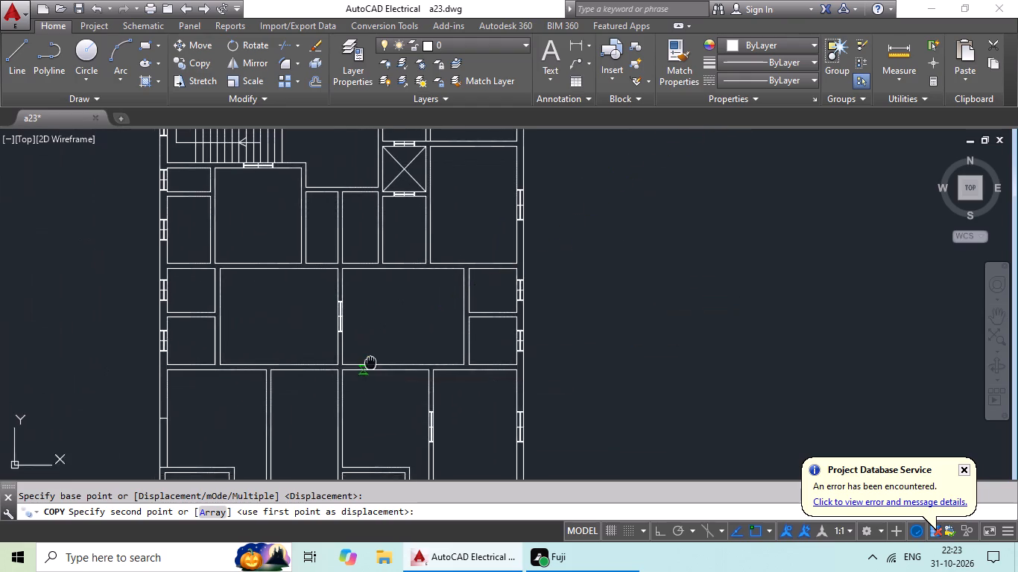
middle_click_drag(375, 356, 431, 257)
scroll(355, 390, "up", 5)
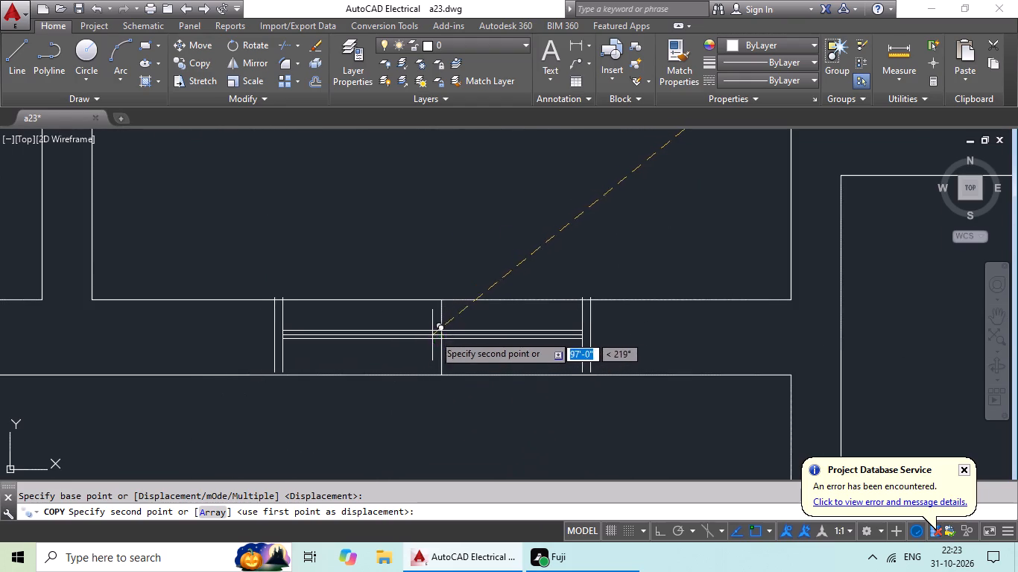
left_click(441, 334)
Delete the short wide-capped window symbol from the south wall of the eastern projecting balcony, keeping the wall mark.
scroll(504, 314, "down", 4)
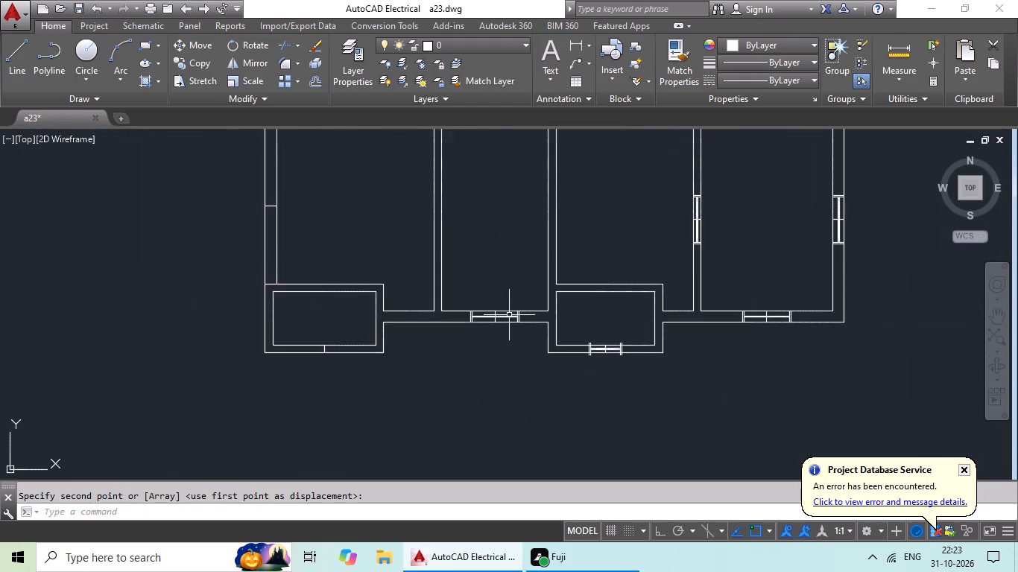
middle_click_drag(493, 313, 449, 304)
scroll(584, 343, "up", 6)
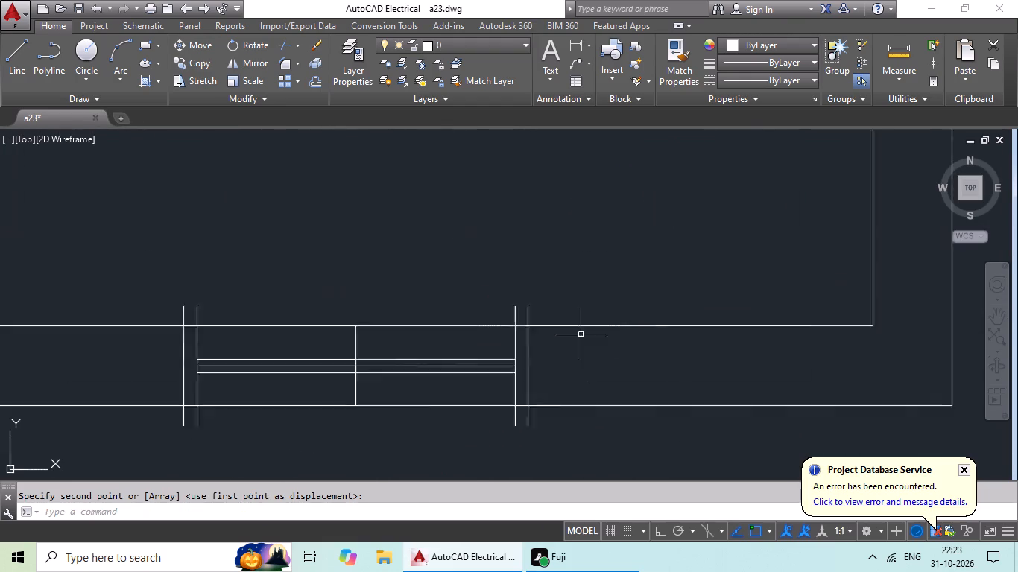
middle_click_drag(524, 356, 686, 346)
left_click_drag(713, 351, 581, 341)
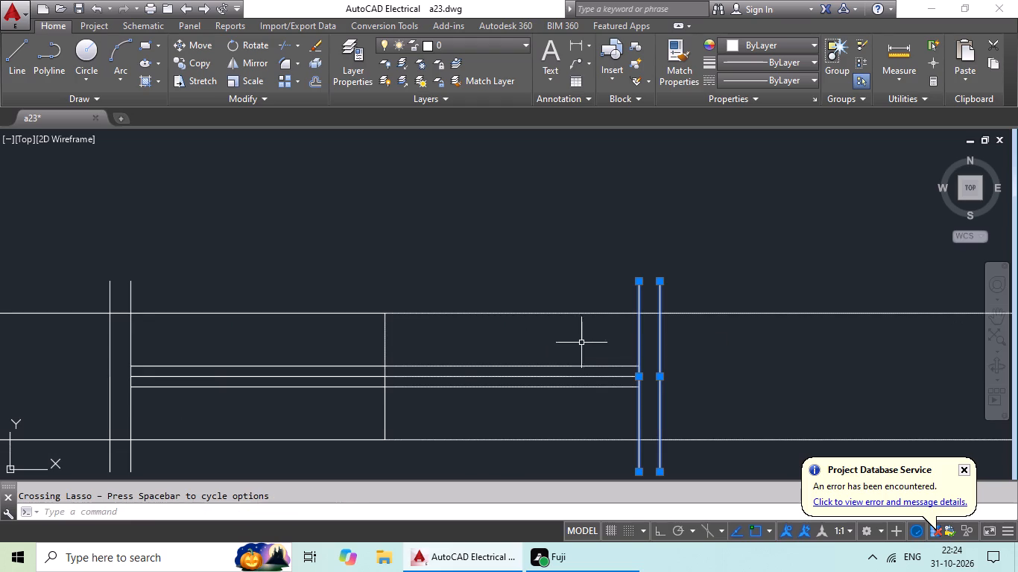
left_click_drag(528, 360, 438, 418)
left_click_drag(447, 410, 415, 411)
left_click_drag(181, 339, 99, 352)
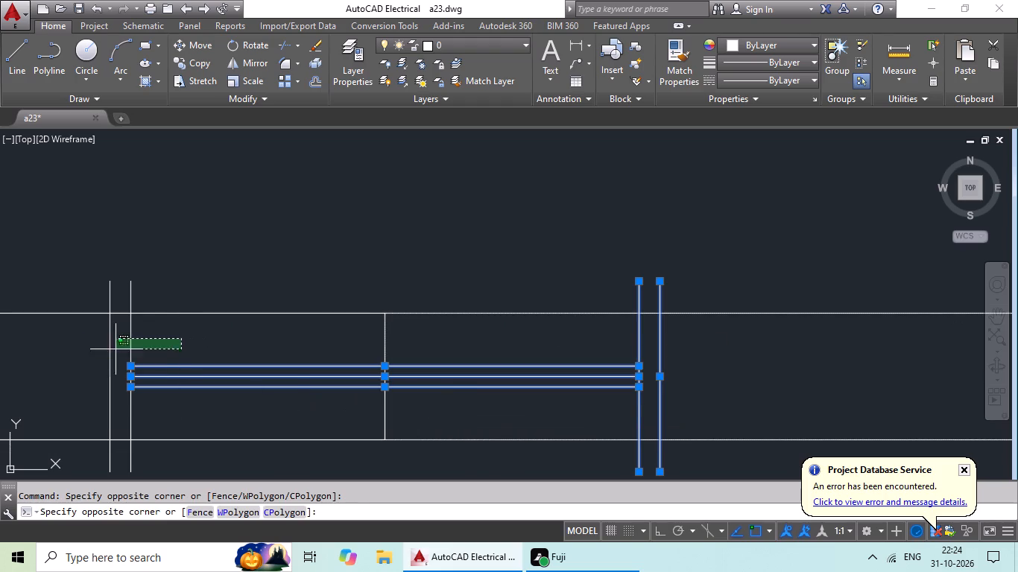
left_click_drag(99, 352, 59, 366)
left_click(63, 367)
key("Delete")
Copy the short horizontal narrow-capped window symbol by its midpoint to the south wall mark of the eastern projecting balcony.
scroll(336, 356, "down", 2)
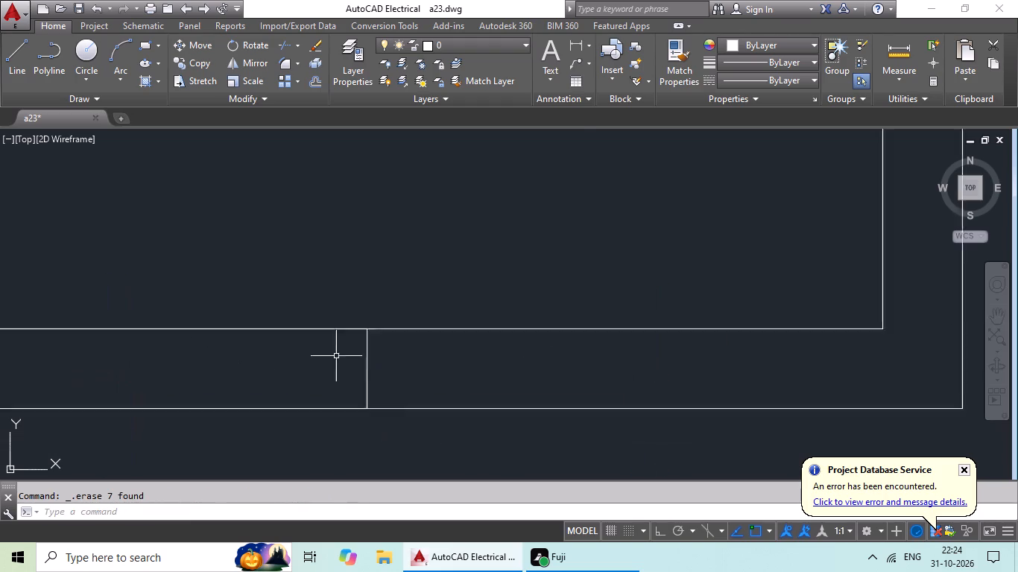
scroll(336, 356, "down", 4)
middle_click_drag(540, 385, 379, 429)
scroll(607, 363, "down", 2)
middle_click_drag(633, 308, 509, 475)
middle_click_drag(640, 324, 614, 380)
scroll(695, 238, "up", 4)
scroll(671, 307, "up", 3)
left_click_drag(706, 227, 502, 195)
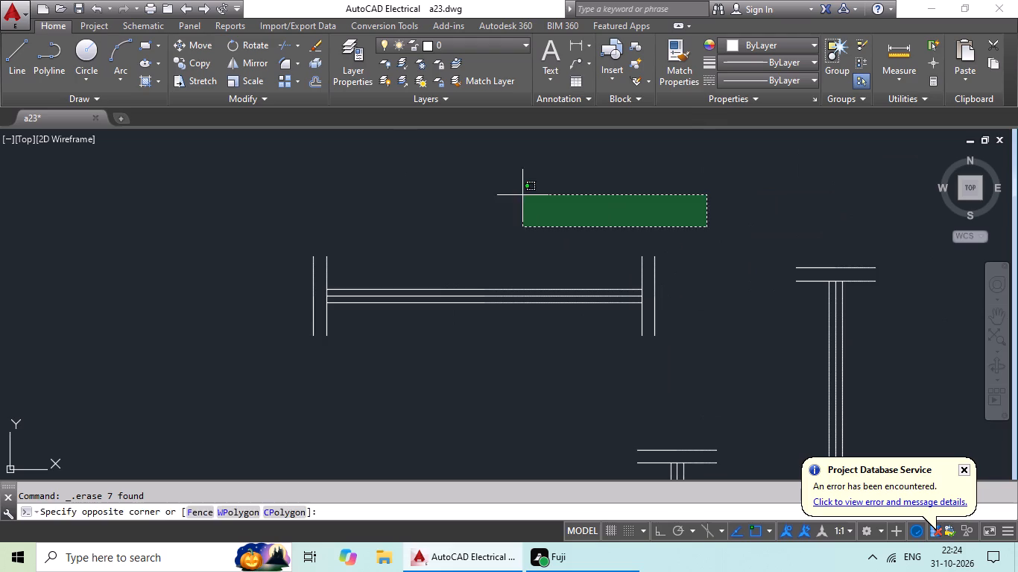
left_click_drag(502, 195, 686, 311)
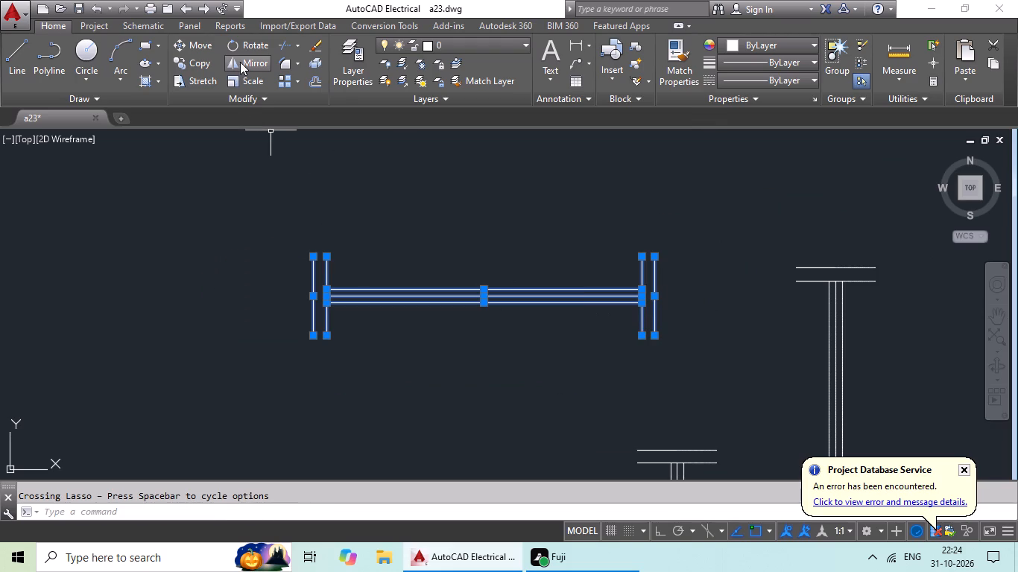
left_click(197, 67)
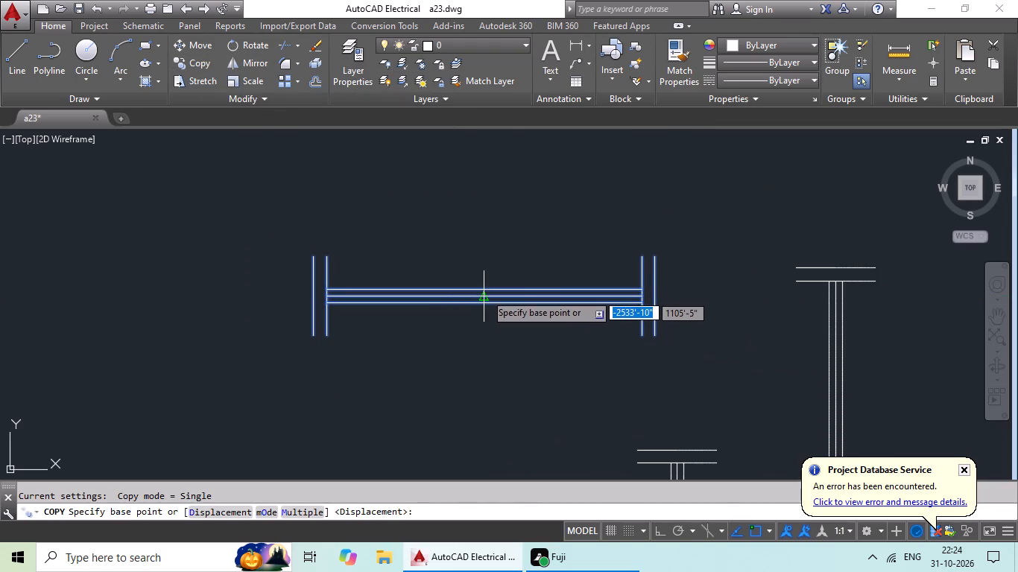
left_click(485, 293)
scroll(379, 419, "down", 3)
middle_click_drag(382, 411, 582, 158)
scroll(392, 290, "down", 1)
middle_click_drag(384, 295, 554, 185)
scroll(178, 391, "down", 1)
middle_click_drag(179, 392, 317, 320)
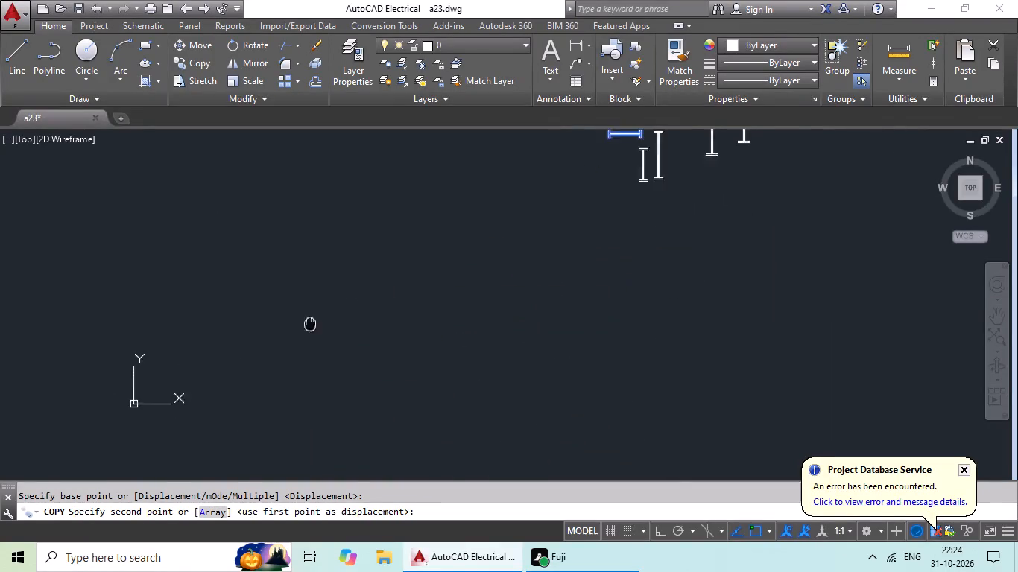
middle_click_drag(317, 320, 457, 285)
scroll(121, 450, "down", 2)
middle_click_drag(169, 416, 420, 314)
middle_click_drag(343, 405, 449, 304)
scroll(352, 460, "up", 4)
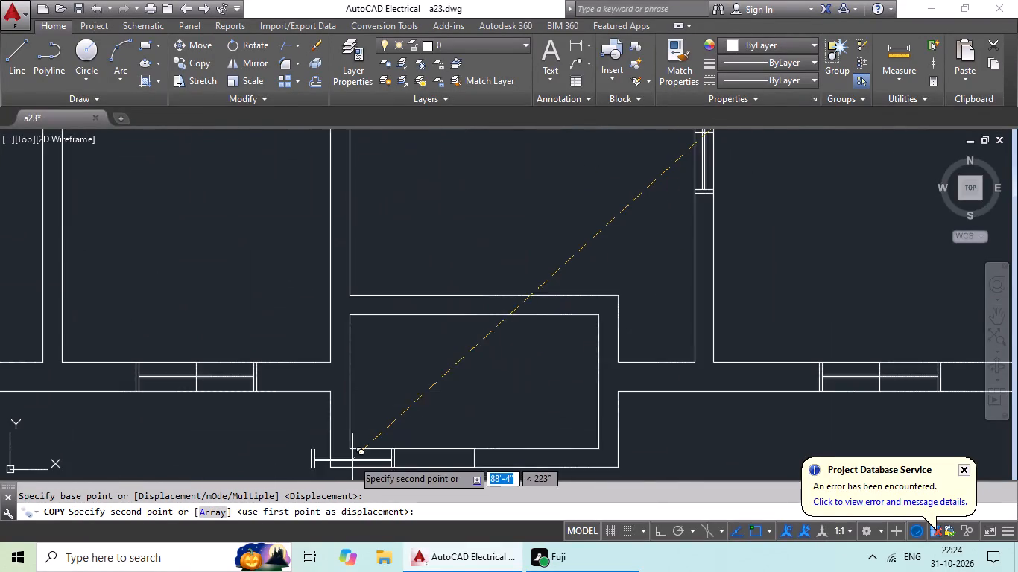
scroll(443, 451, "up", 5)
middle_click_drag(467, 401, 464, 247)
scroll(495, 329, "down", 3)
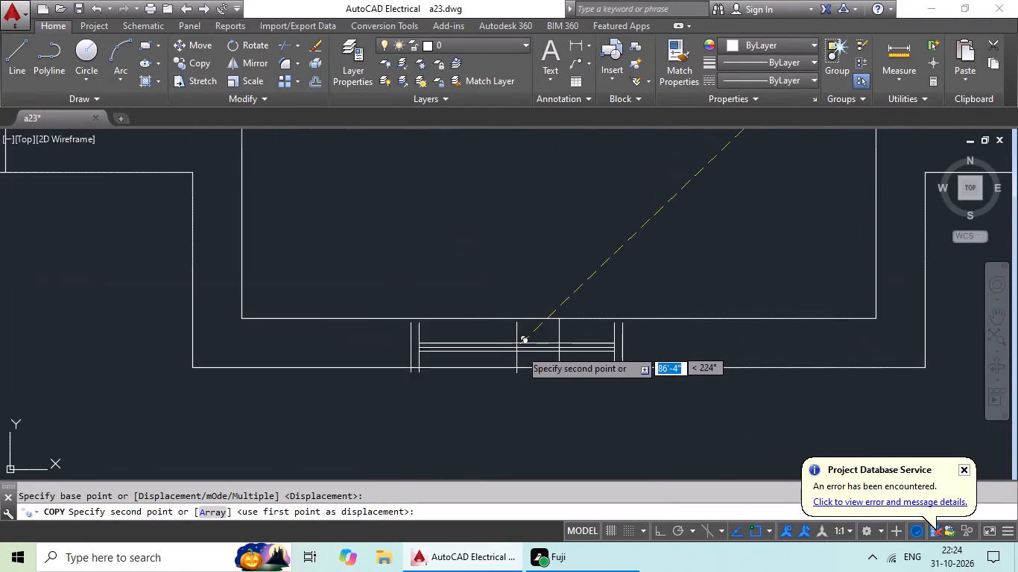
left_click(556, 343)
Copy the long vertical wide-capped window symbol by its midpoint to the west outer wall mark of the southwest corner room.
scroll(569, 335, "down", 3)
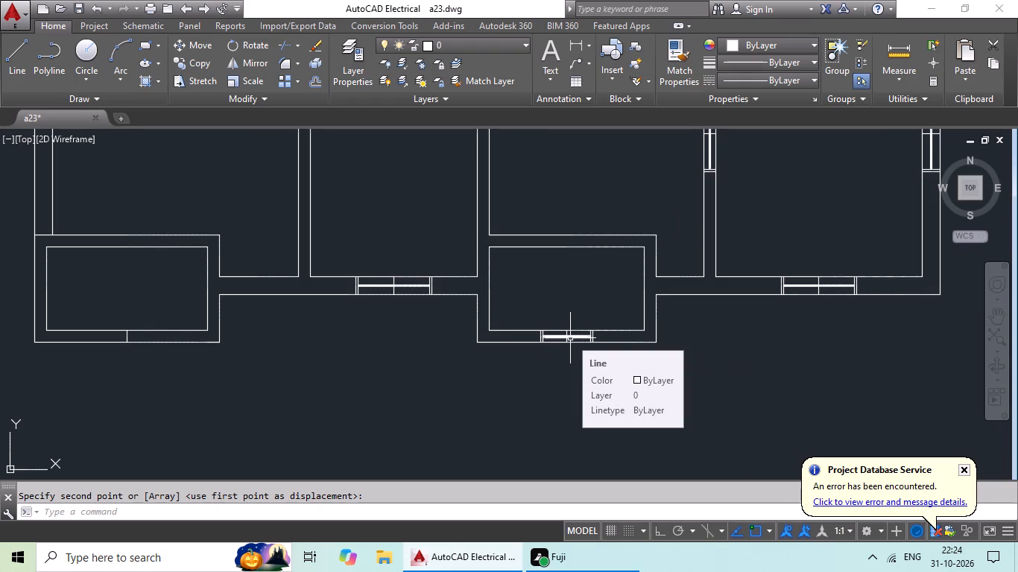
scroll(546, 214, "down", 3)
middle_click_drag(549, 229, 396, 302)
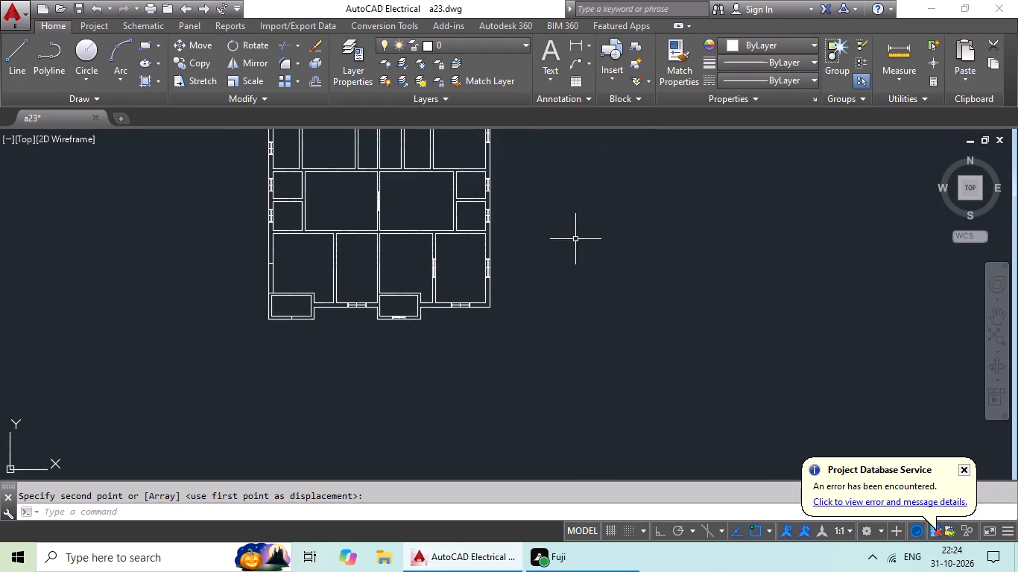
middle_click_drag(597, 232, 500, 309)
middle_click_drag(575, 252, 548, 286)
middle_click_drag(607, 211, 537, 308)
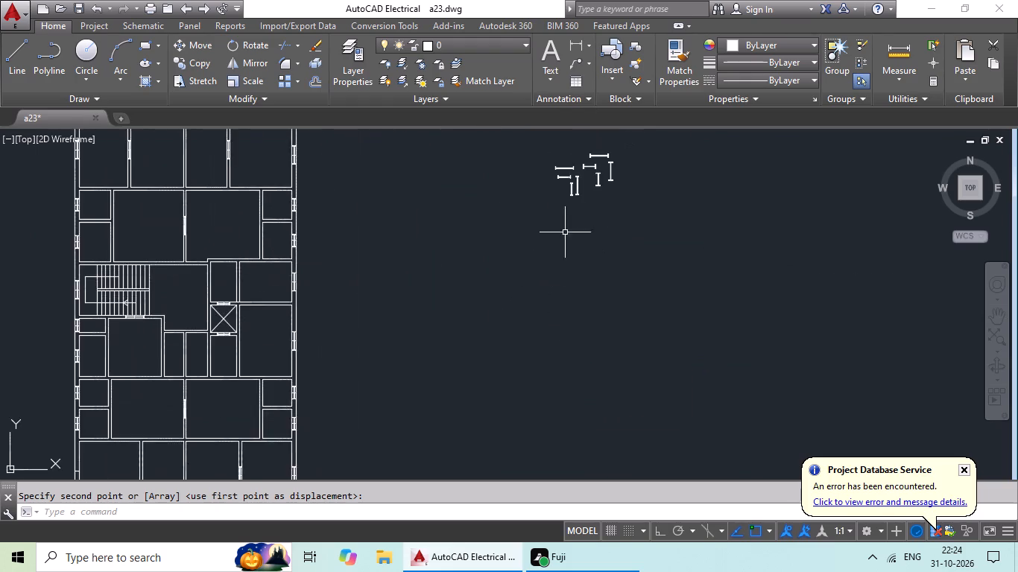
middle_click_drag(563, 240, 537, 306)
scroll(575, 223, "up", 4)
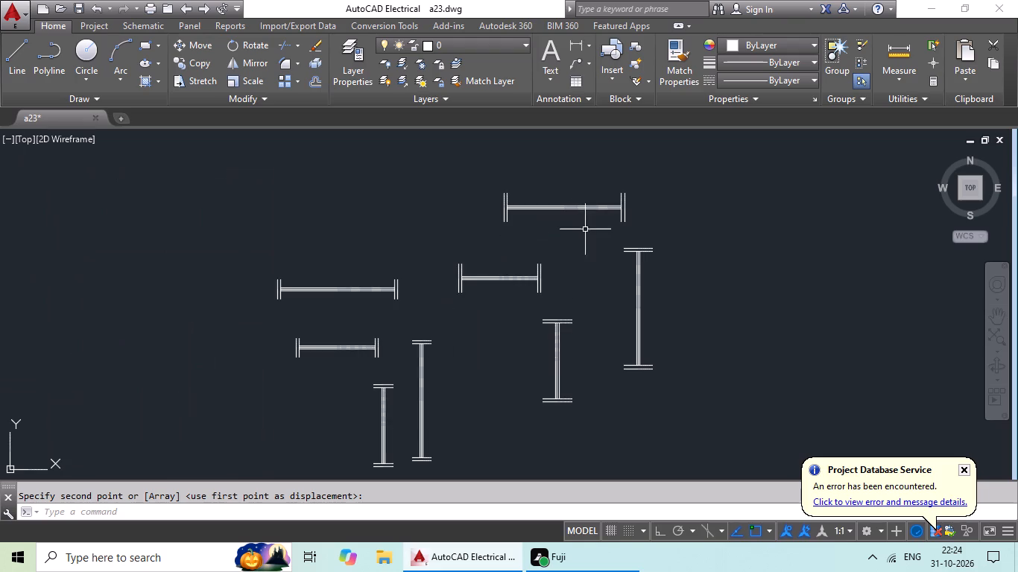
scroll(667, 263, "up", 1)
left_click_drag(677, 221, 563, 316)
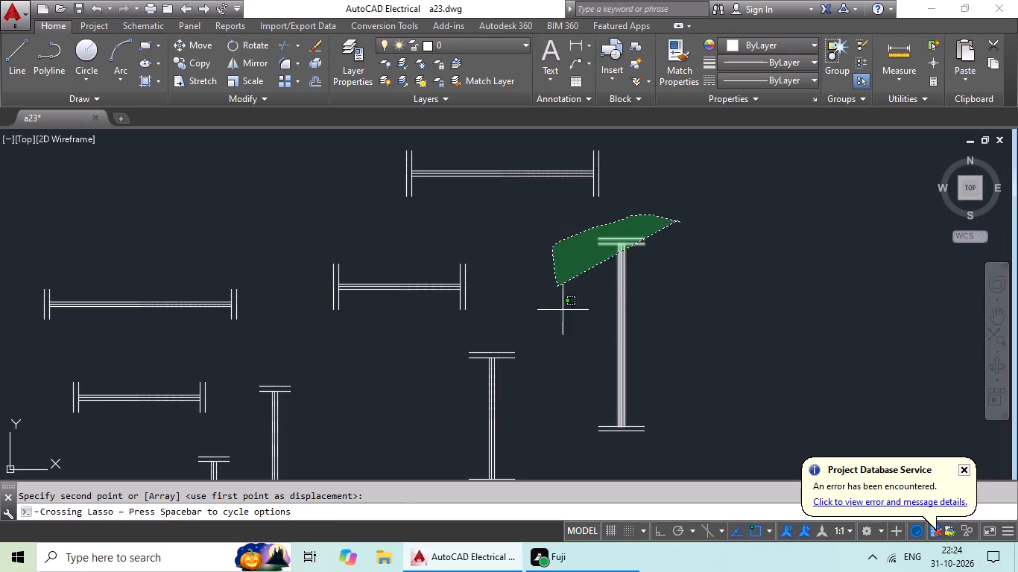
left_click_drag(563, 316, 680, 425)
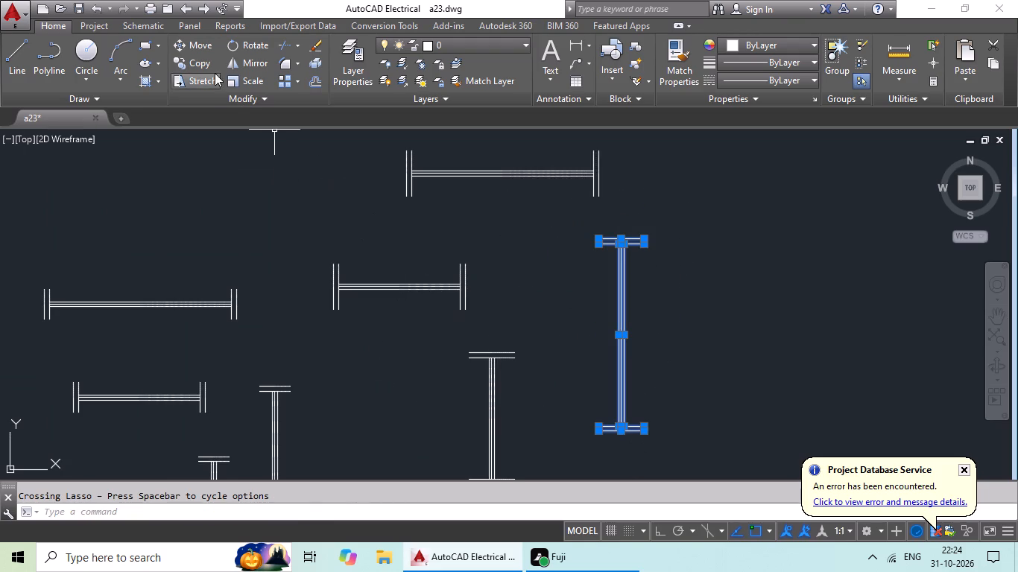
left_click_drag(204, 63, 224, 77)
scroll(705, 329, "up", 3)
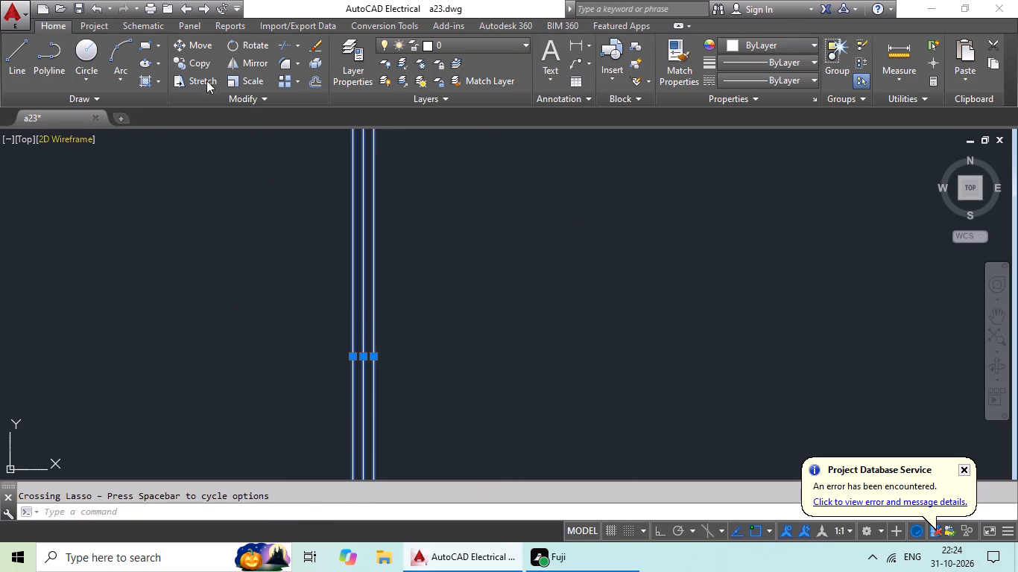
left_click(206, 61)
scroll(411, 361, "down", 3)
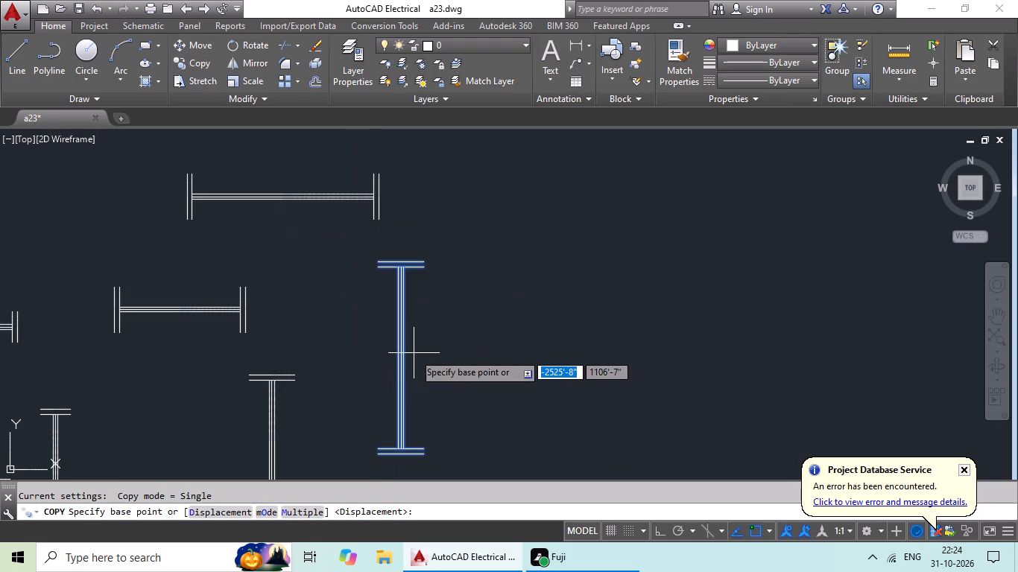
scroll(402, 359, "up", 3)
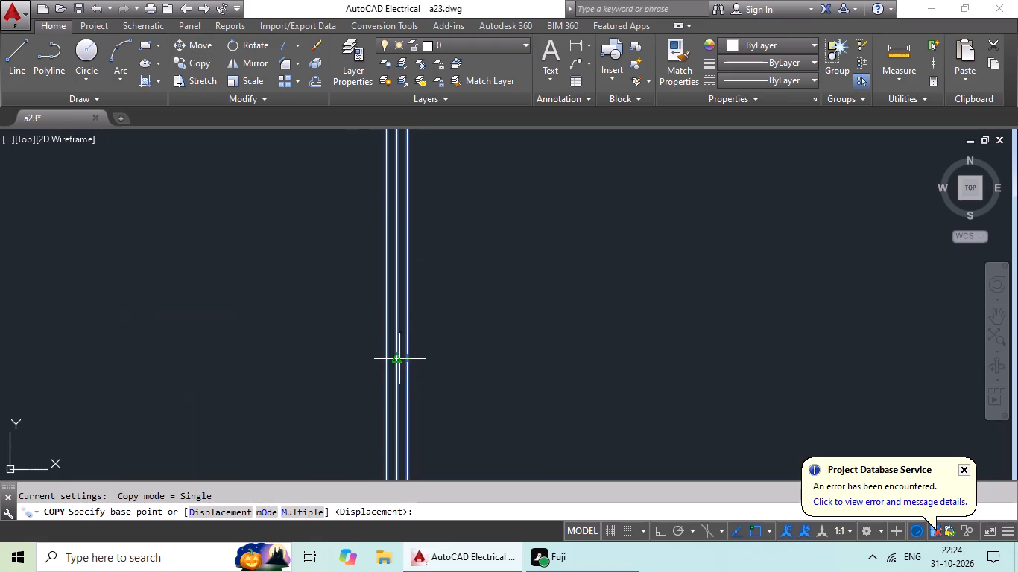
left_click_drag(396, 359, 355, 358)
scroll(127, 358, "down", 3)
middle_click_drag(127, 358, 504, 209)
scroll(361, 350, "down", 2)
middle_click_drag(304, 381, 411, 339)
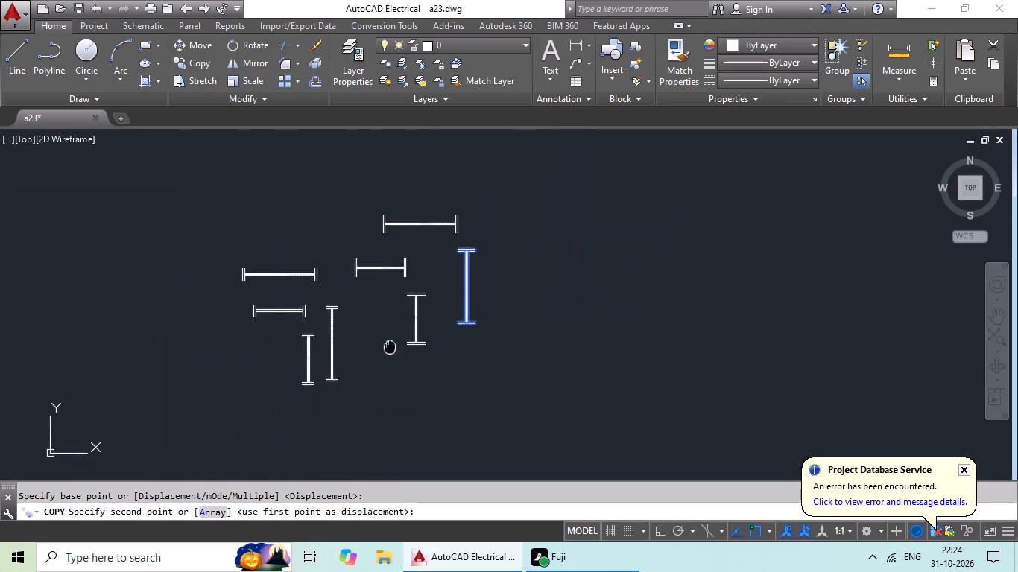
middle_click_drag(411, 339, 589, 251)
middle_click_drag(270, 349, 568, 254)
scroll(425, 344, "down", 3)
middle_click_drag(445, 343, 564, 270)
middle_click_drag(513, 329, 592, 224)
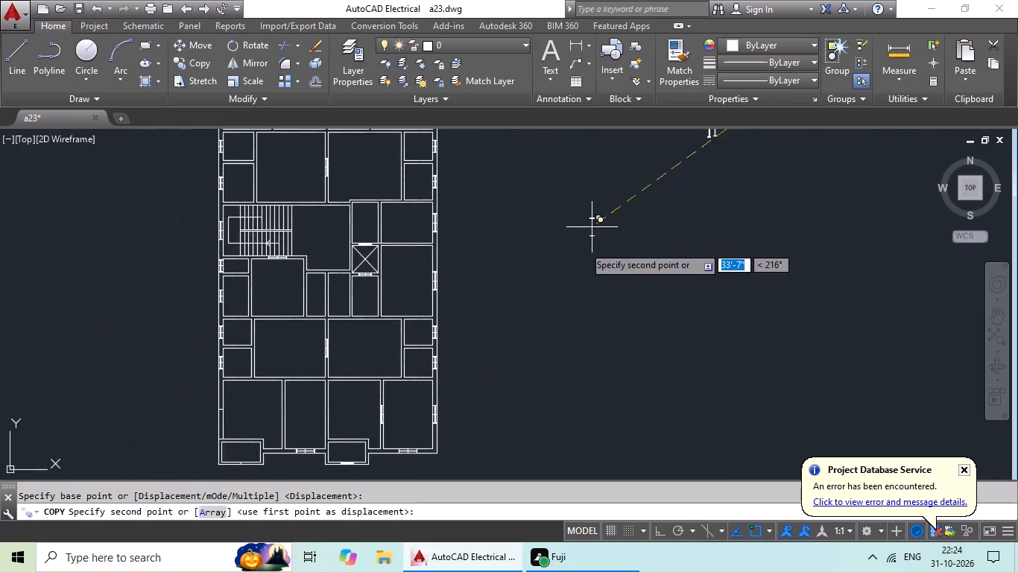
middle_click_drag(559, 293, 611, 211)
scroll(290, 351, "up", 4)
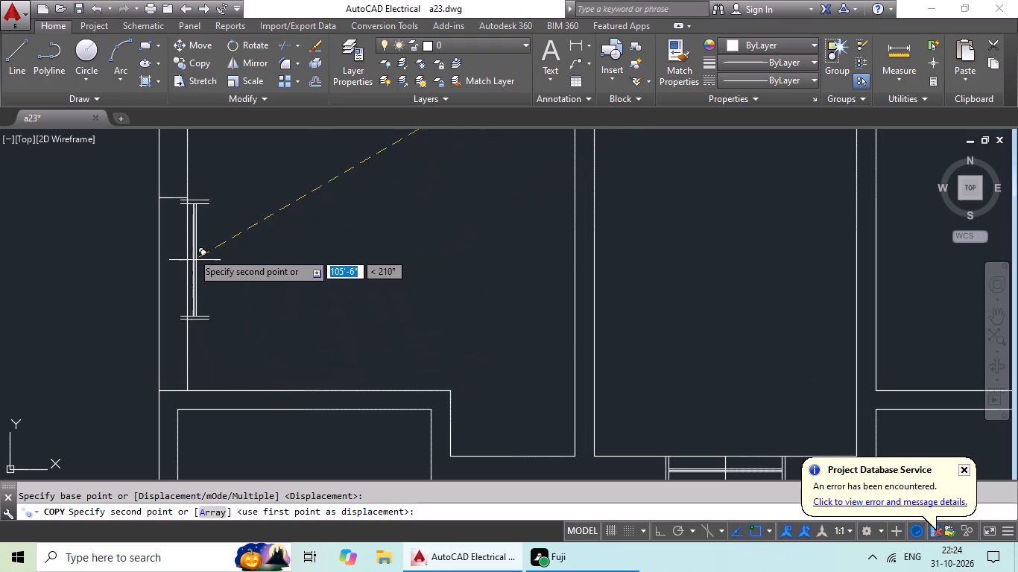
left_click(170, 196)
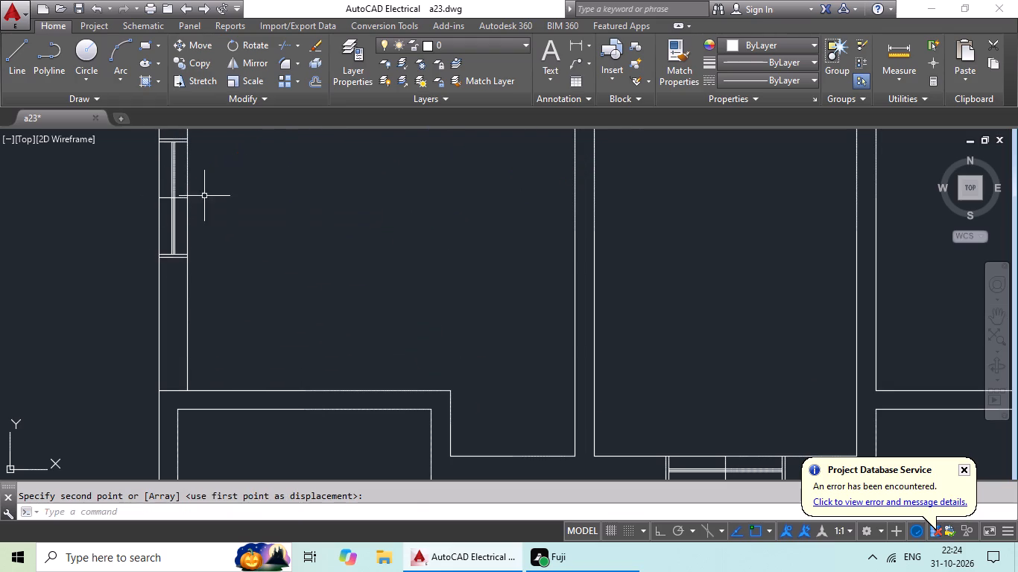
Copy the short horizontal narrow-capped window symbol by its midpoint to the south wall mark of the western projecting balcony.
scroll(385, 187, "down", 3)
middle_click_drag(427, 213, 347, 252)
scroll(589, 239, "down", 2)
middle_click_drag(660, 240, 558, 291)
middle_click_drag(629, 224, 508, 355)
scroll(547, 231, "up", 5)
scroll(480, 332, "up", 1)
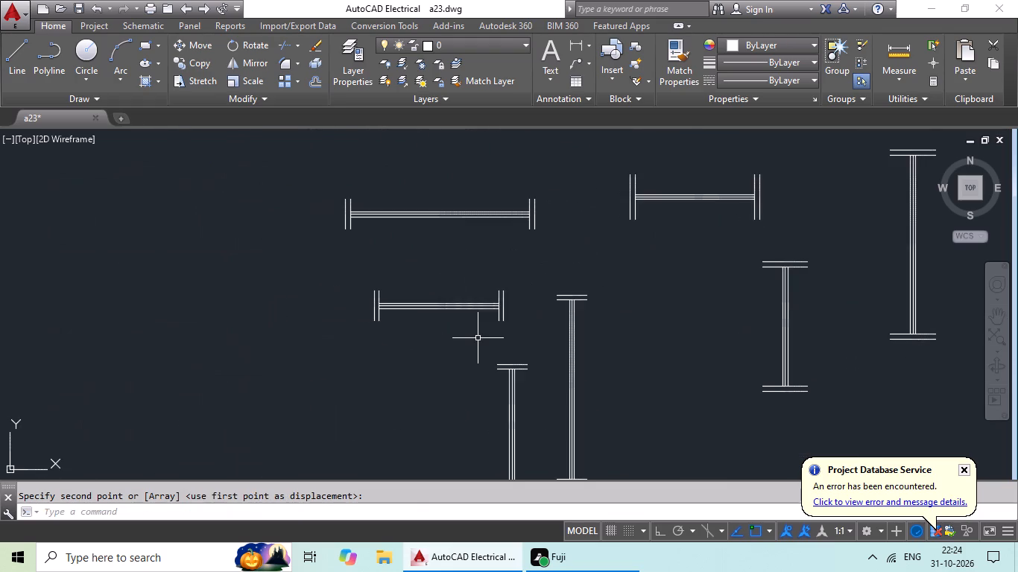
scroll(478, 333, "up", 3)
scroll(496, 299, "down", 1)
left_click_drag(572, 192, 220, 194)
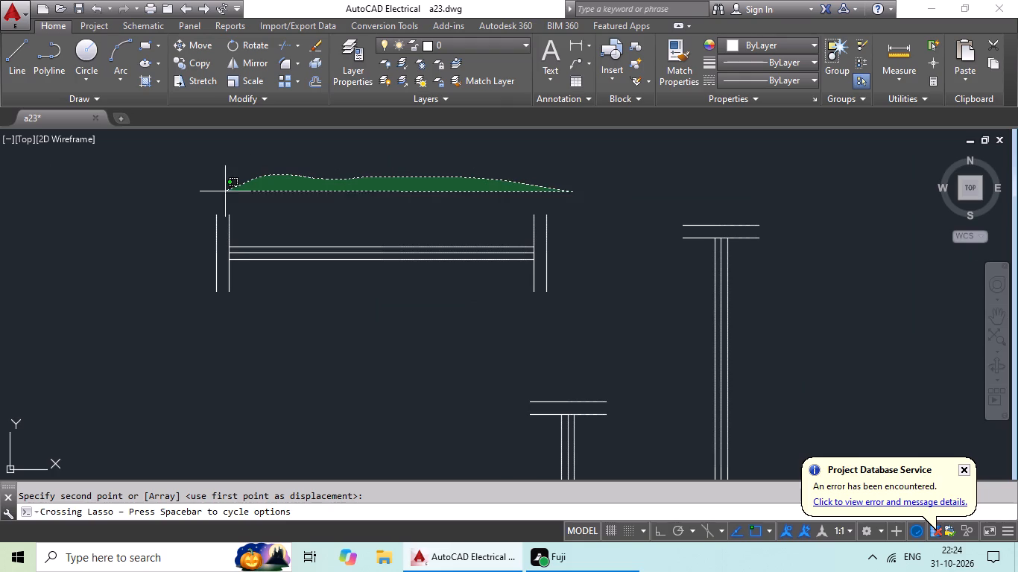
left_click_drag(220, 194, 570, 308)
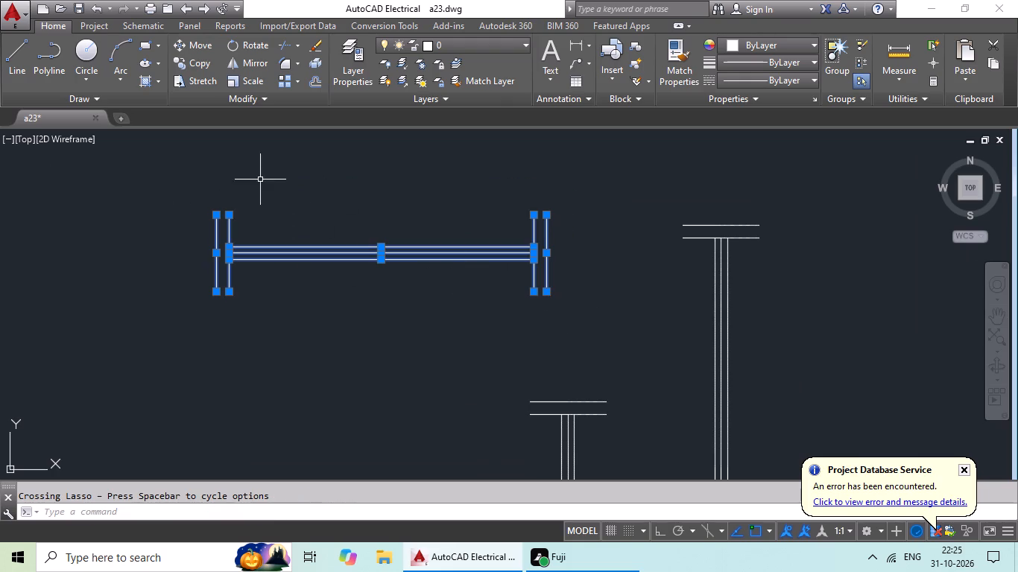
left_click(188, 61)
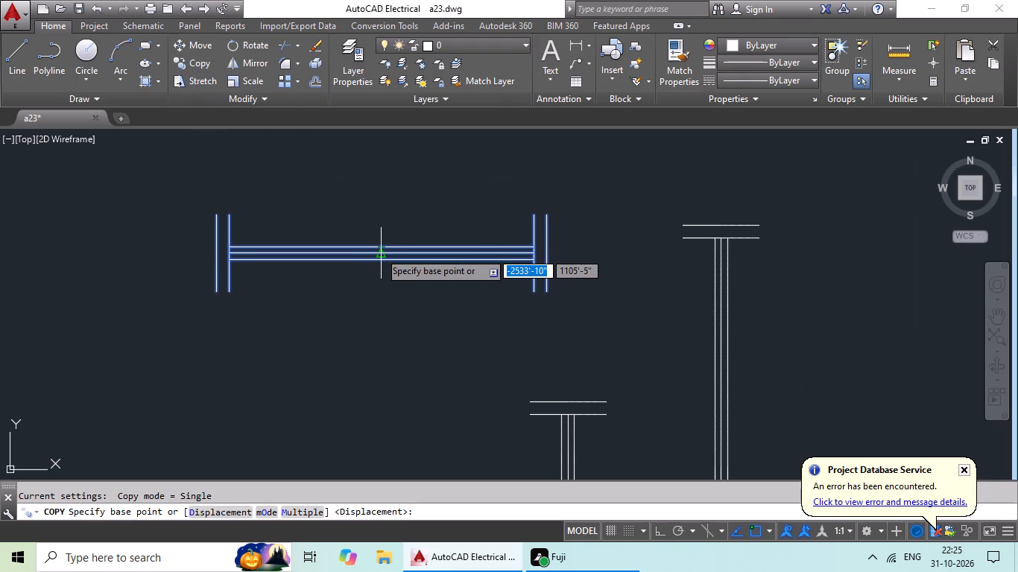
left_click_drag(379, 252, 351, 262)
scroll(265, 305, "down", 2)
middle_click_drag(263, 312, 464, 133)
scroll(392, 250, "down", 3)
middle_click_drag(299, 330, 388, 262)
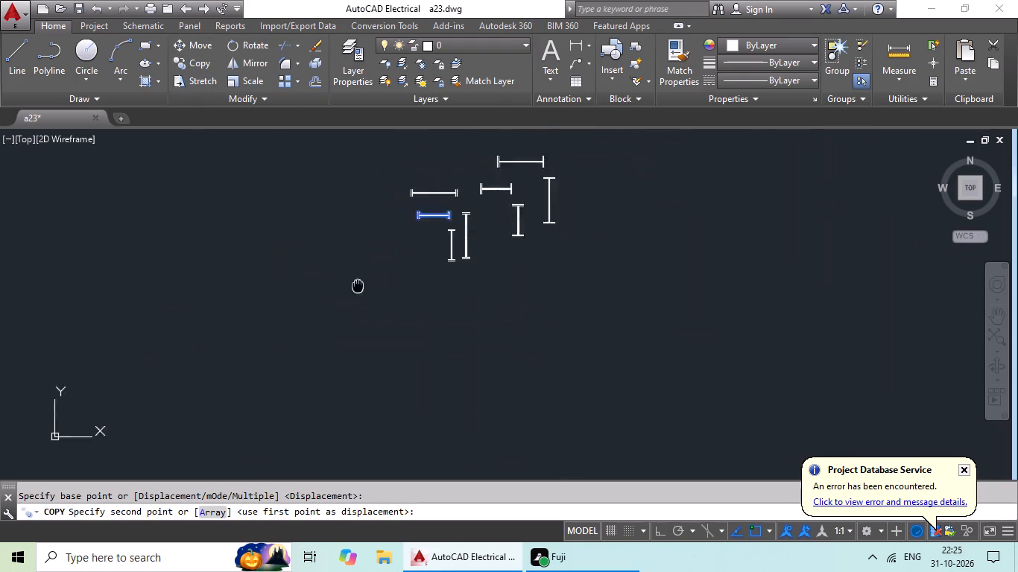
middle_click_drag(388, 262, 510, 160)
scroll(510, 159, "up", 1)
scroll(440, 245, "down", 2)
middle_click_drag(367, 311, 554, 191)
scroll(497, 246, "down", 1)
middle_click_drag(492, 258, 583, 181)
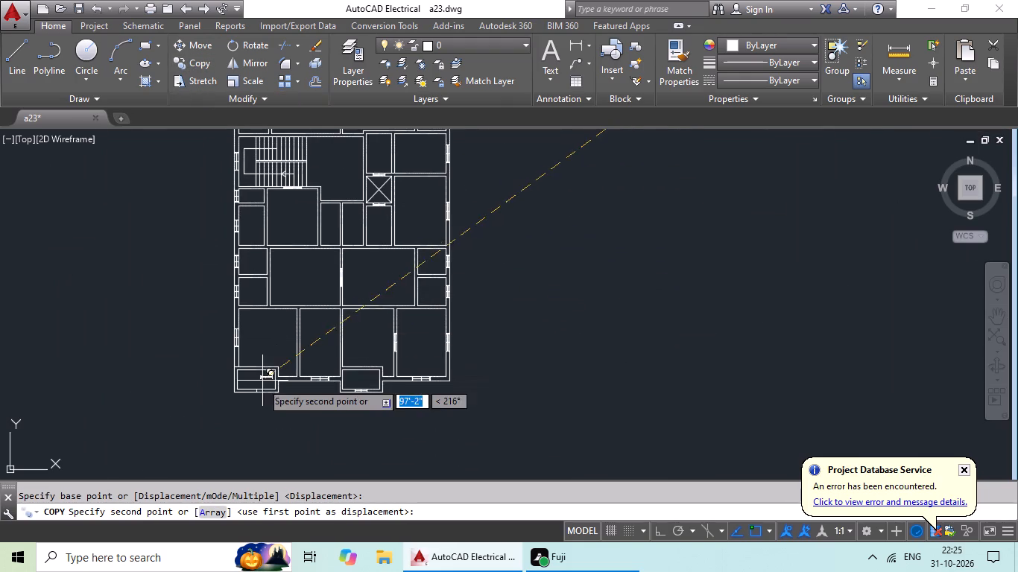
scroll(254, 392, "up", 7)
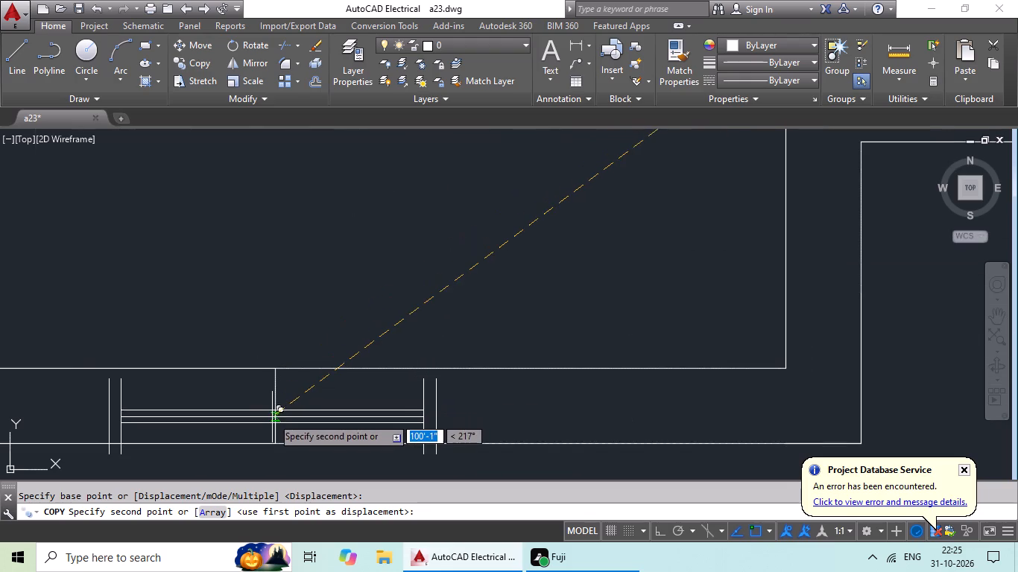
left_click(277, 409)
Delete the whole group of source window symbols lying east of the floor plan.
scroll(375, 369, "down", 4)
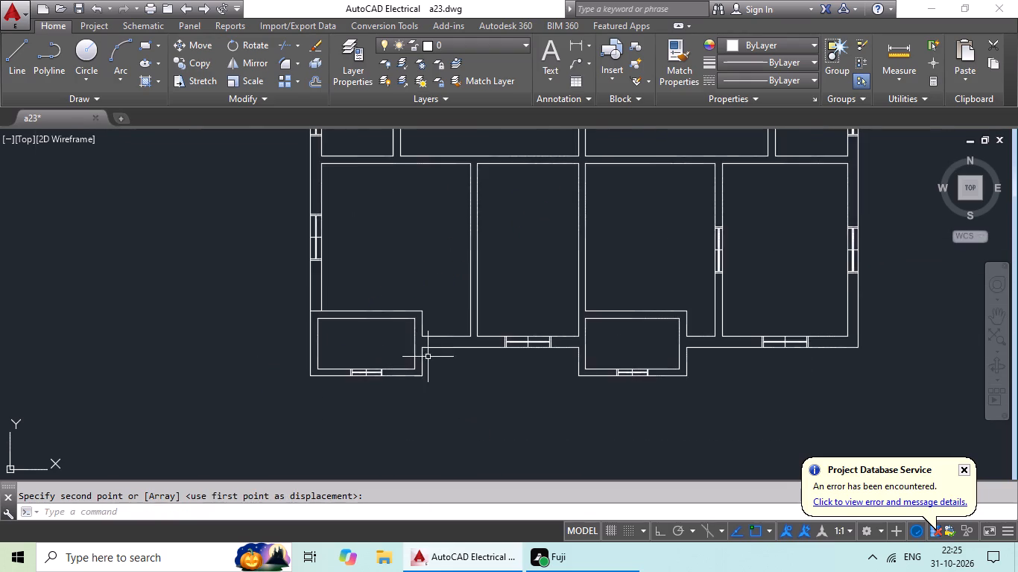
scroll(428, 357, "down", 3)
middle_click_drag(441, 349, 367, 445)
scroll(693, 320, "down", 1)
middle_click_drag(688, 331, 623, 372)
left_click_drag(765, 214, 760, 212)
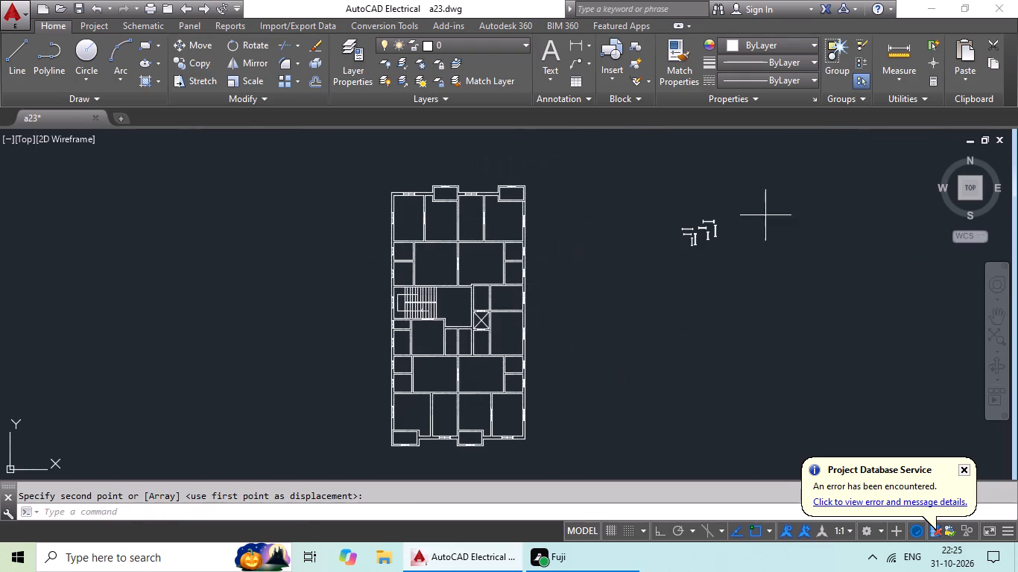
left_click_drag(760, 212, 819, 298)
key("Delete")
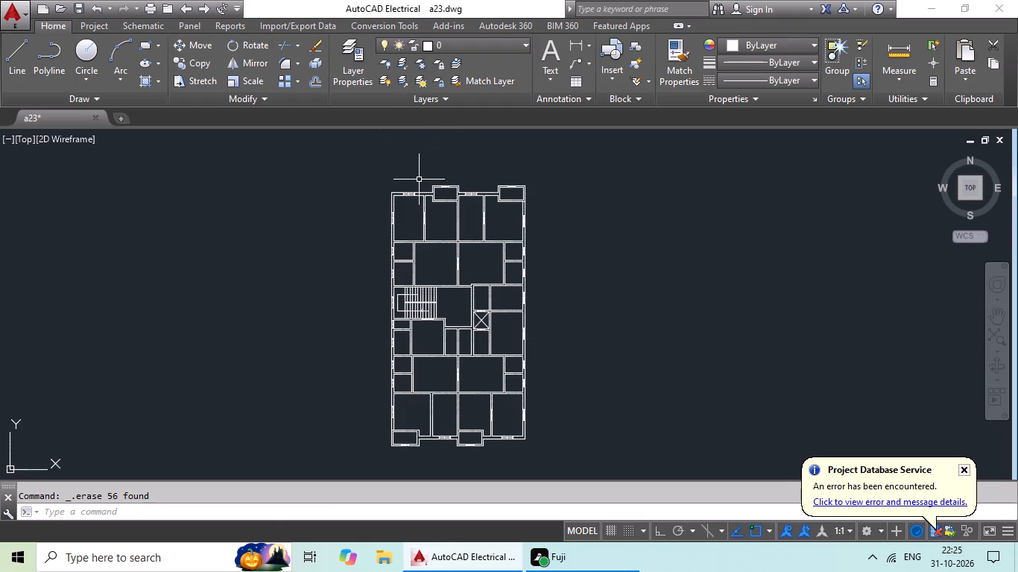
Select the placement mark lines across the four north-side windows: two in the outer wall and two in the projecting balconies.
scroll(417, 182, "up", 1)
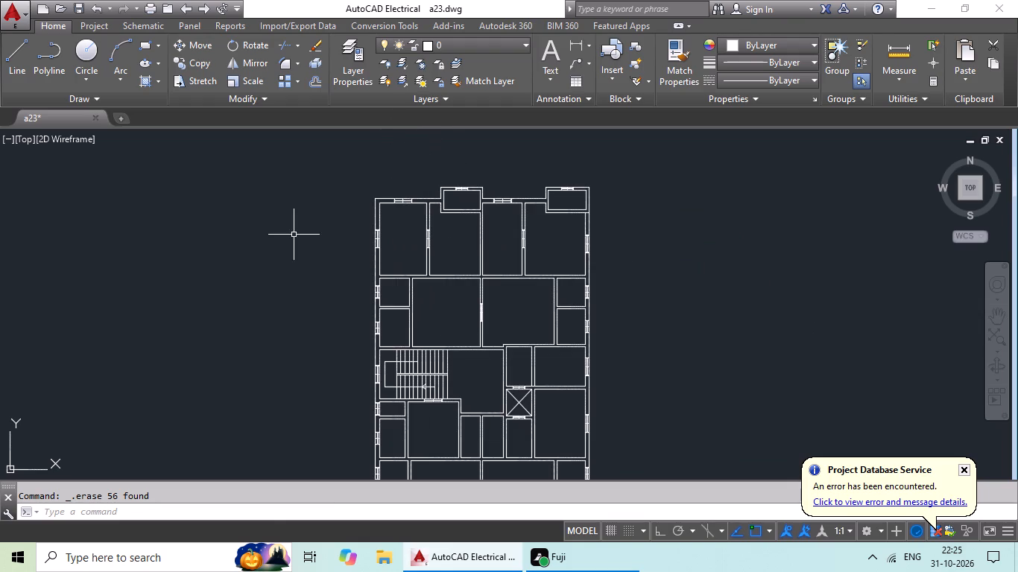
scroll(392, 189, "up", 5)
middle_click_drag(567, 327, 508, 288)
scroll(428, 287, "up", 3)
left_click(411, 293)
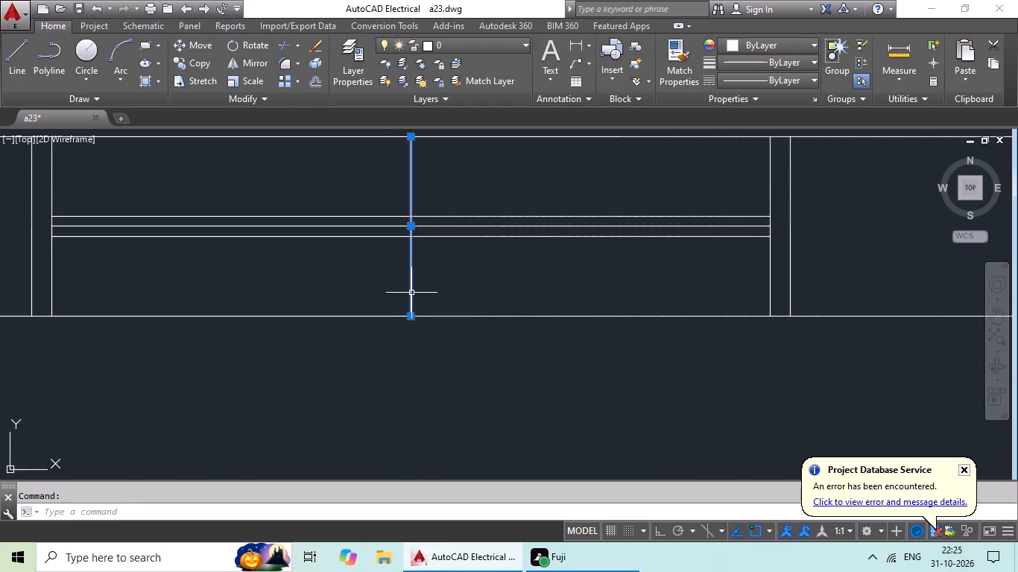
scroll(501, 290, "down", 3)
middle_click_drag(572, 300, 268, 353)
middle_click_drag(540, 331, 208, 407)
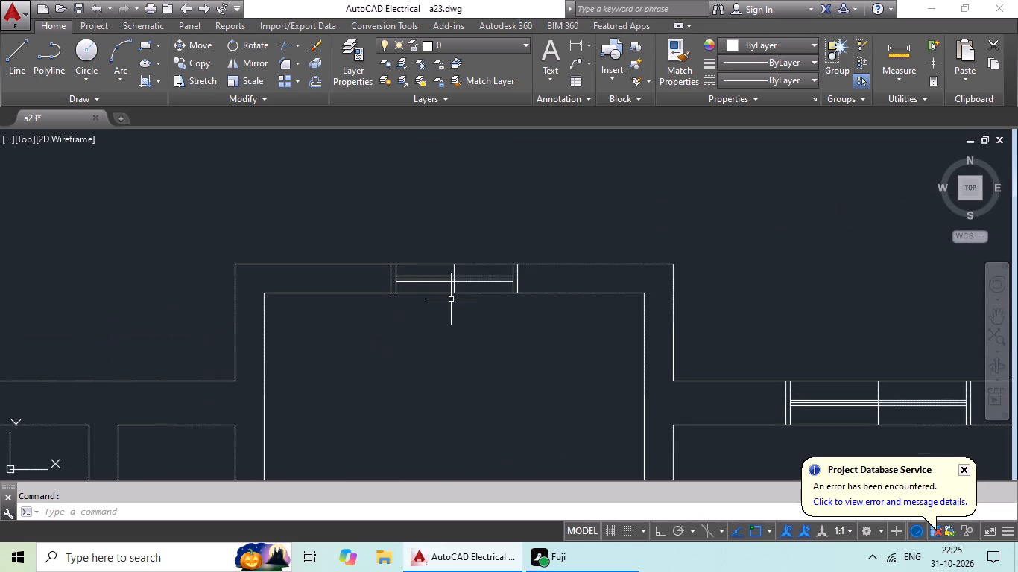
scroll(453, 290, "up", 3)
left_click(453, 283)
scroll(546, 299, "down", 4)
middle_click_drag(554, 336, 314, 292)
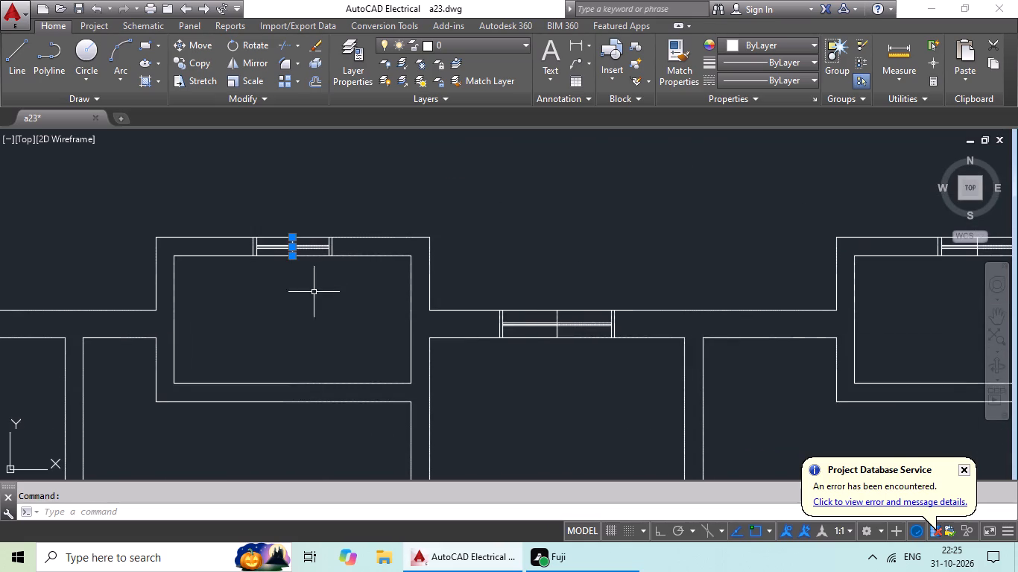
scroll(574, 331, "up", 4)
left_click(464, 339)
scroll(537, 337, "down", 2)
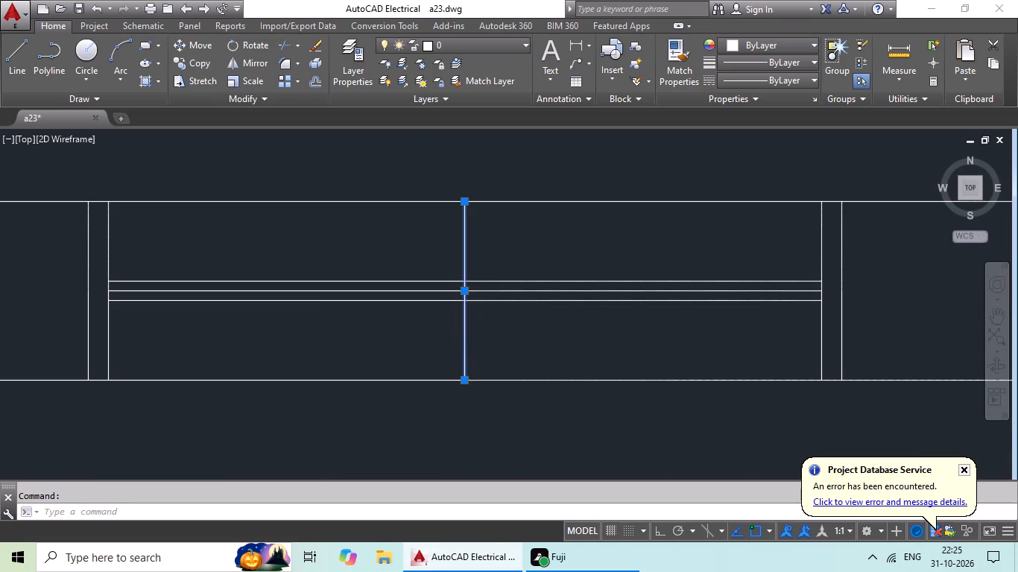
scroll(537, 337, "down", 1)
middle_click_drag(566, 355, 206, 322)
middle_click_drag(392, 319, 195, 375)
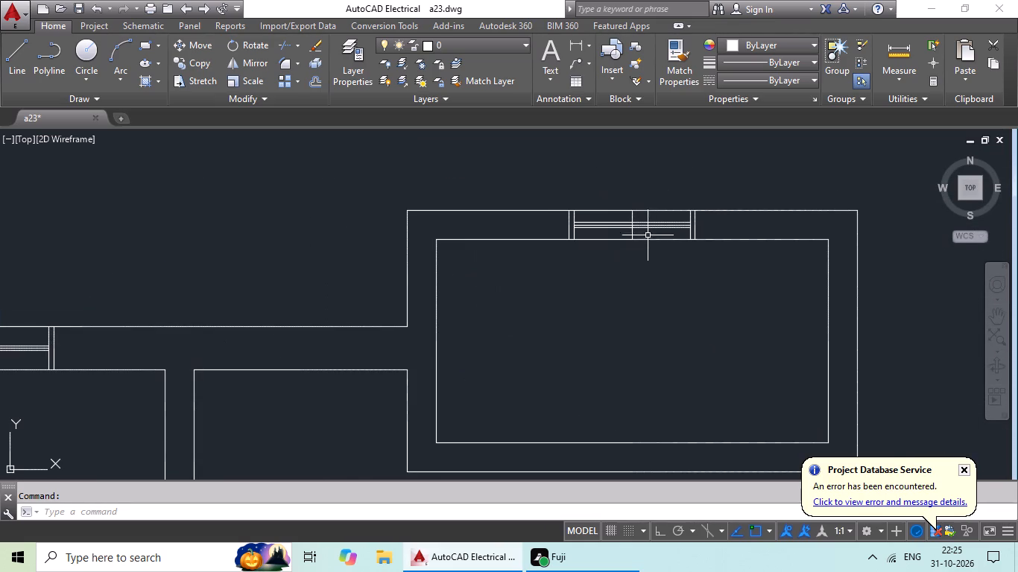
scroll(637, 230, "up", 3)
left_click(616, 244)
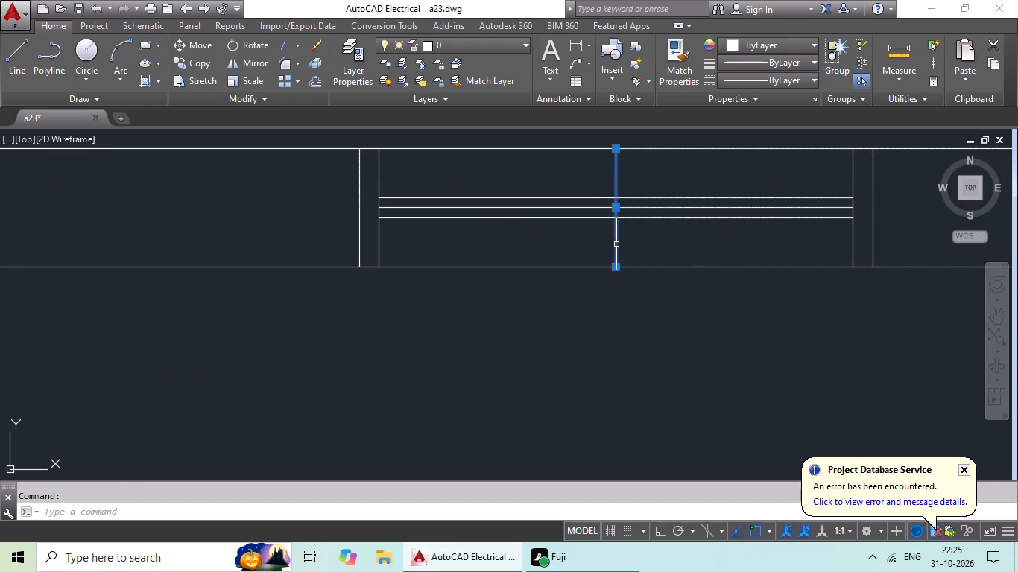
Add to the selection the mark lines across the four vertical windows of the northern rooms, in both outer walls and both partitions.
scroll(621, 244, "down", 5)
middle_click_drag(627, 281, 639, 235)
scroll(589, 277, "down", 1)
middle_click_drag(531, 319, 693, 214)
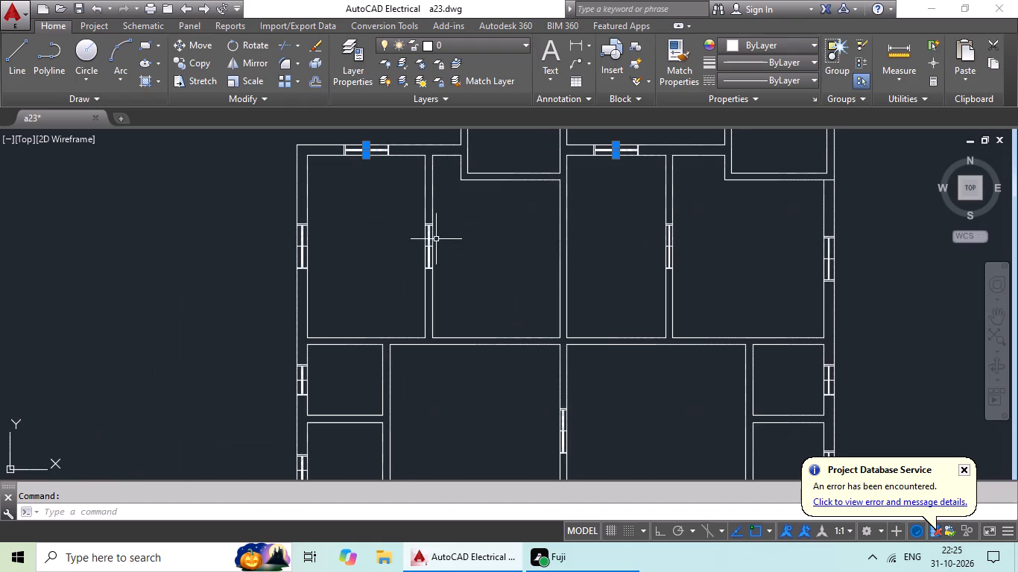
scroll(297, 244, "up", 5)
left_click(292, 267)
scroll(522, 250, "down", 3)
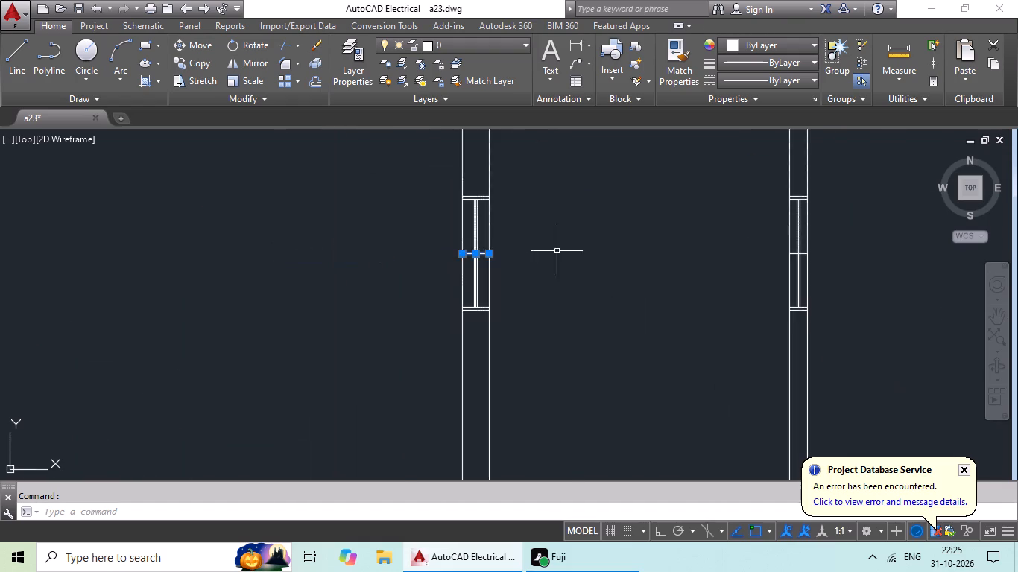
middle_click_drag(546, 256, 350, 297)
scroll(604, 299, "up", 3)
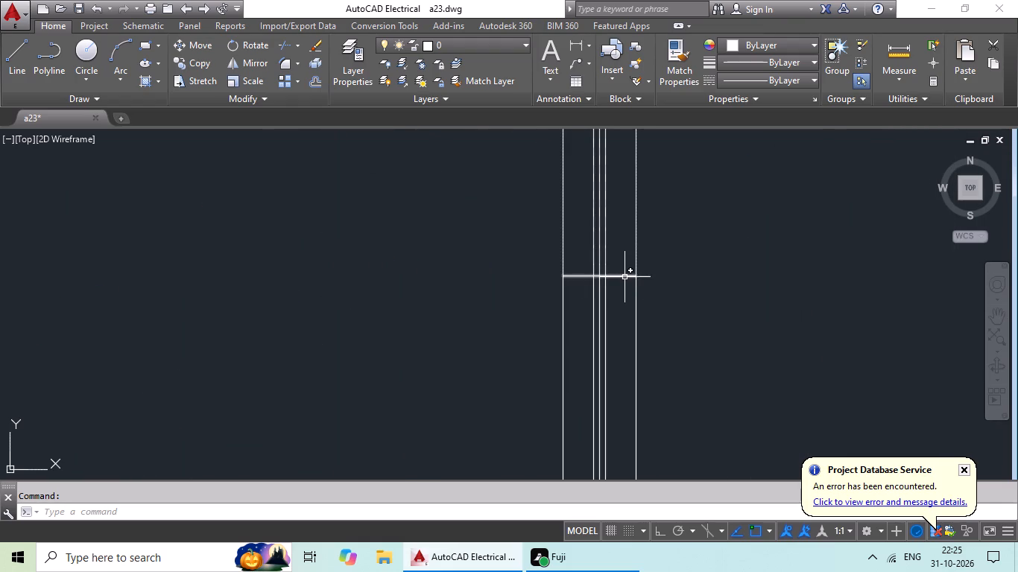
left_click(625, 277)
scroll(680, 270, "down", 4)
middle_click_drag(737, 287, 361, 302)
scroll(669, 280, "up", 2)
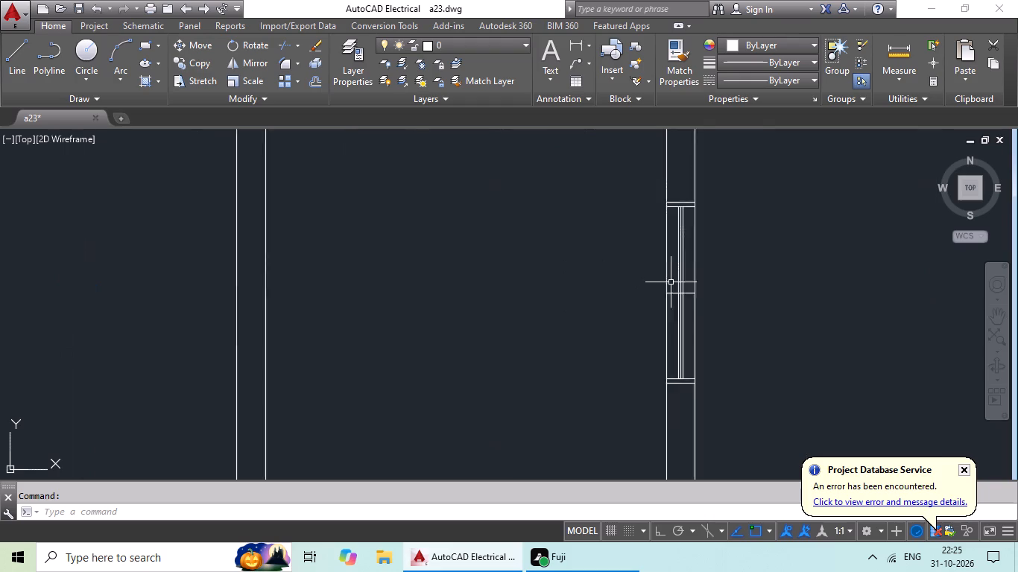
scroll(671, 283, "up", 2)
left_click(676, 307)
scroll(765, 292, "down", 3)
middle_click_drag(781, 308, 399, 322)
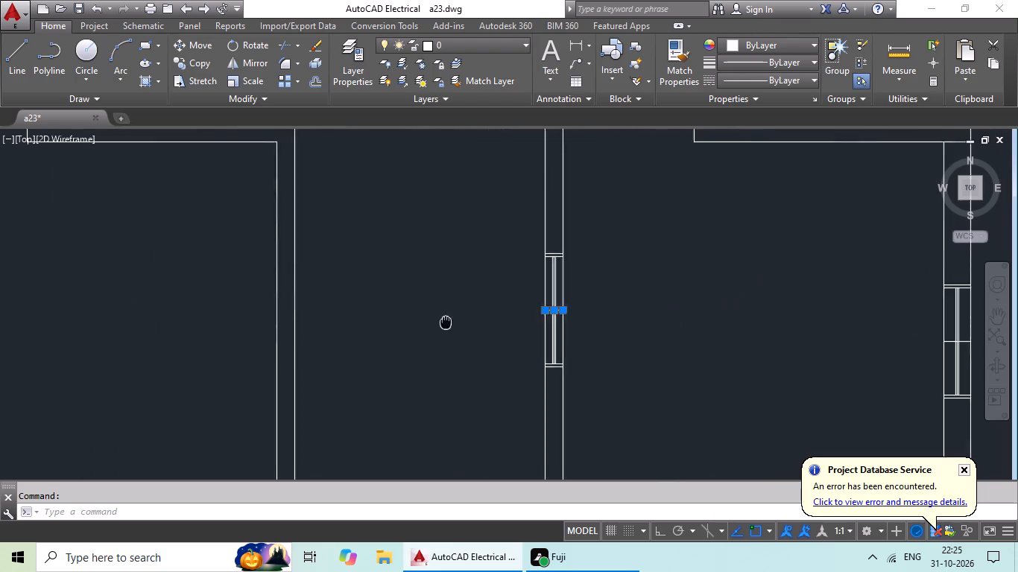
middle_click_drag(399, 322, 230, 322)
scroll(613, 350, "up", 4)
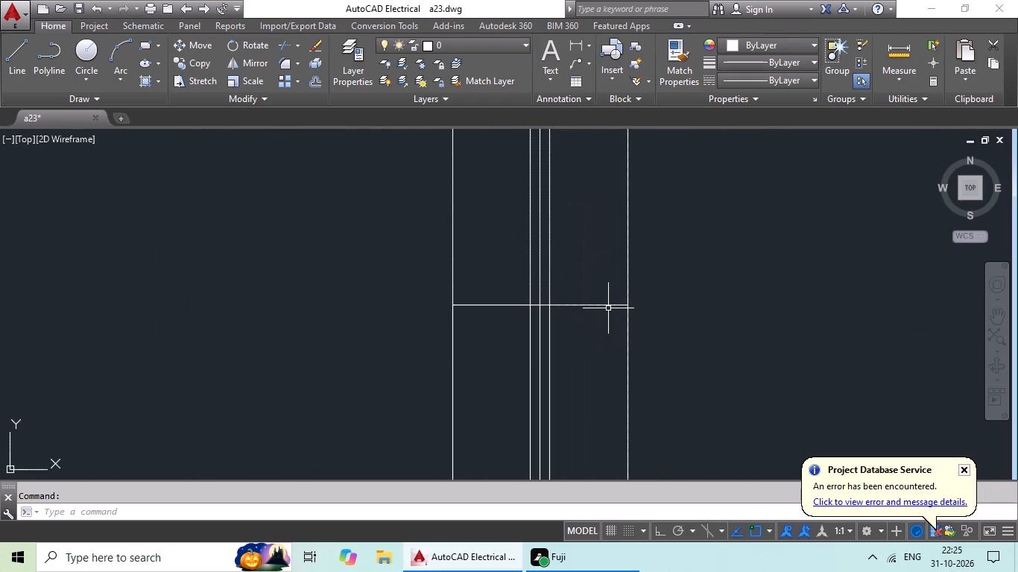
left_click(608, 306)
Add to the selection the mark lines of the central partition window and the four small-room windows north of the staircase, two on each outer wall.
scroll(680, 294, "down", 4)
scroll(736, 331, "down", 2)
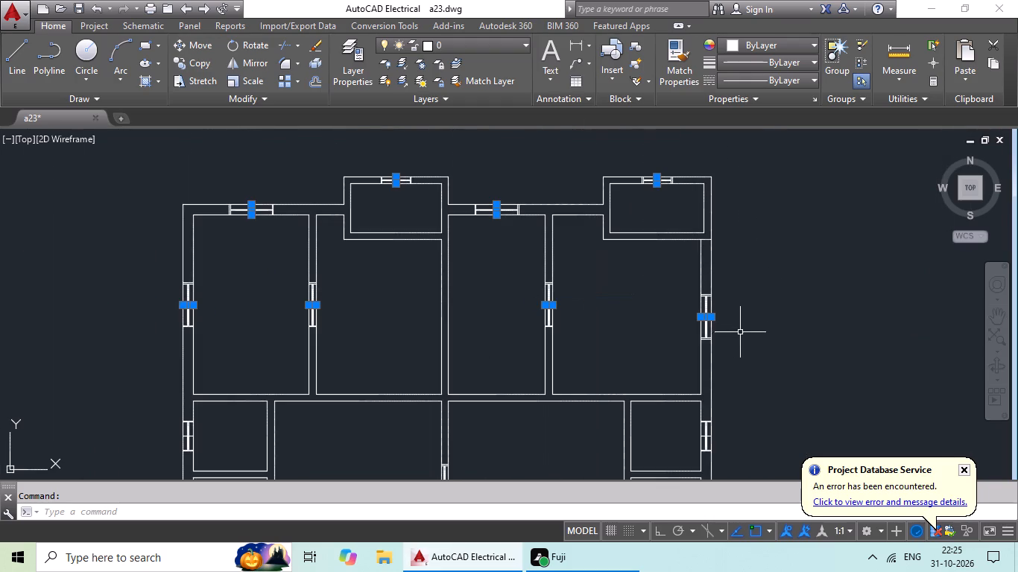
middle_click_drag(679, 342, 601, 340)
middle_click_drag(550, 346, 584, 255)
middle_click(604, 282)
middle_click_drag(332, 341, 630, 266)
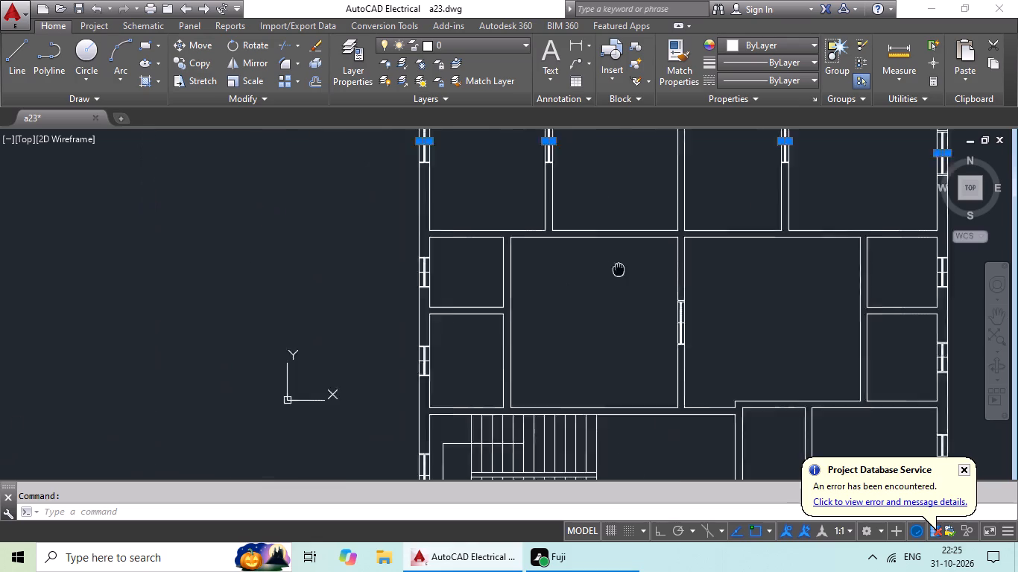
middle_click_drag(630, 266, 635, 264)
scroll(459, 273, "up", 5)
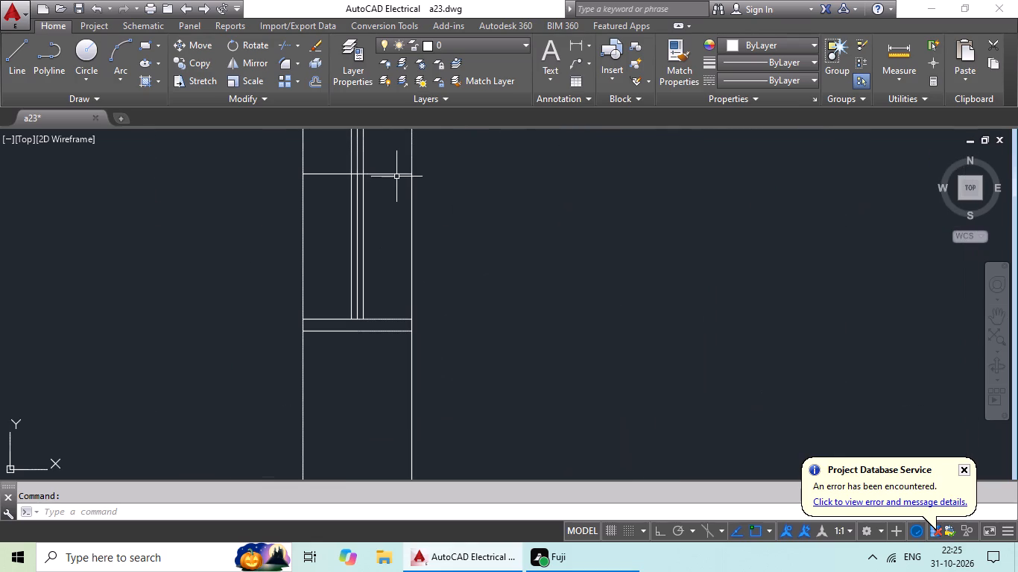
left_click(396, 173)
scroll(469, 206, "down", 5)
middle_click_drag(583, 294, 438, 315)
scroll(627, 318, "up", 4)
left_click(582, 285)
scroll(610, 279, "down", 4)
middle_click_drag(671, 300, 384, 362)
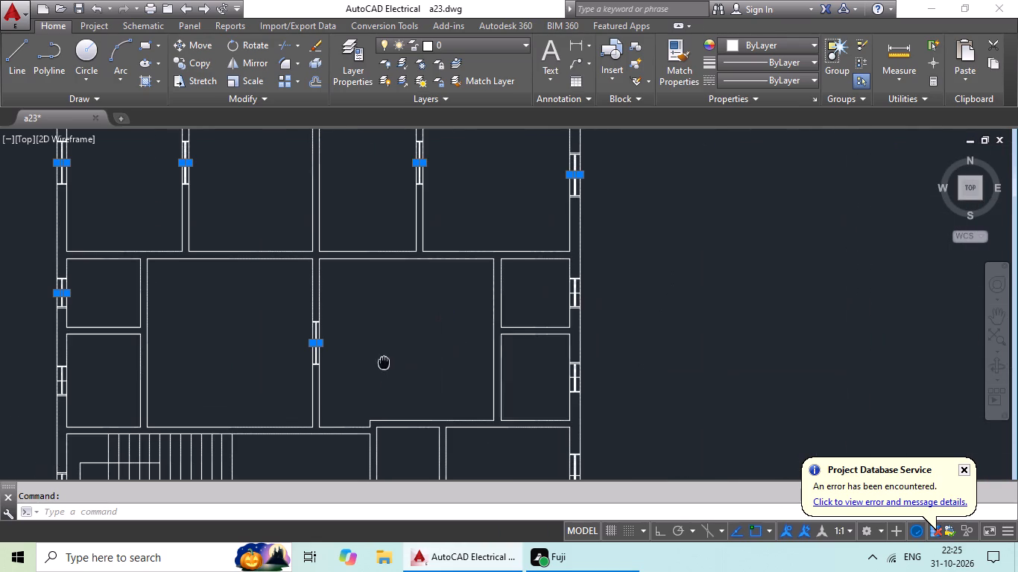
scroll(578, 302, "up", 5)
left_click(572, 204)
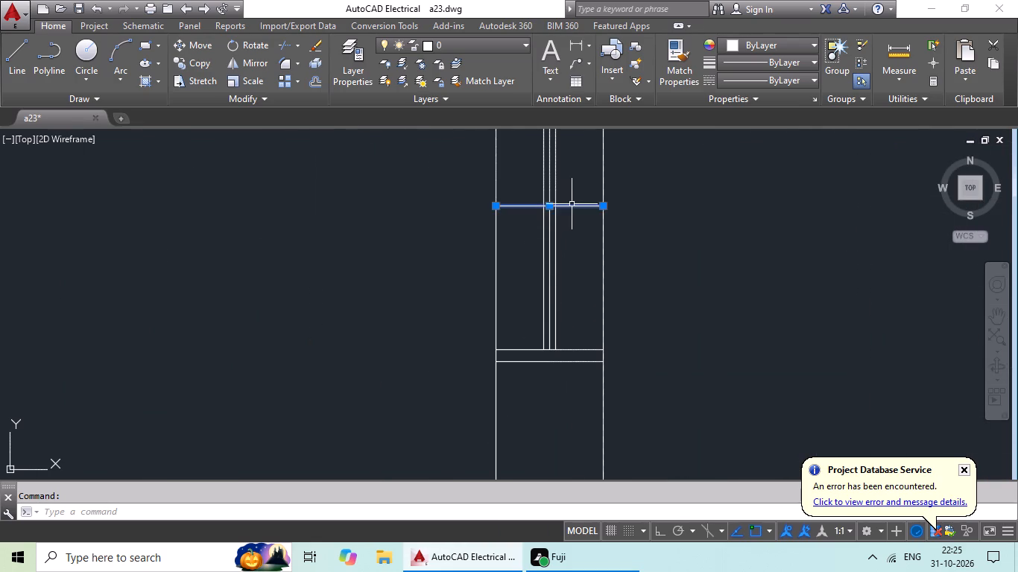
scroll(575, 210, "down", 3)
middle_click_drag(517, 356, 496, 227)
left_click(561, 303)
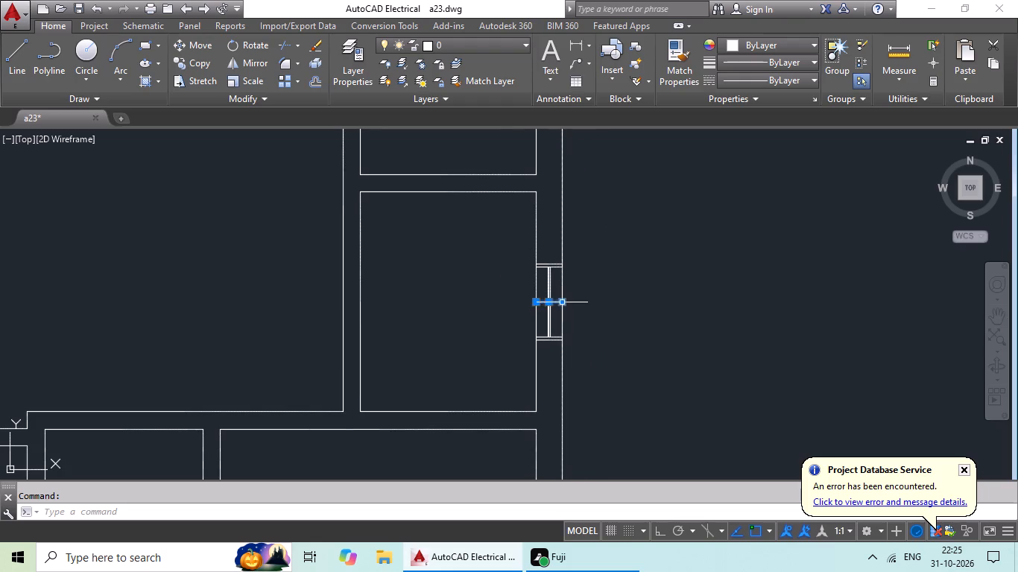
scroll(427, 337, "down", 3)
middle_click_drag(390, 349, 543, 302)
scroll(289, 278, "up", 5)
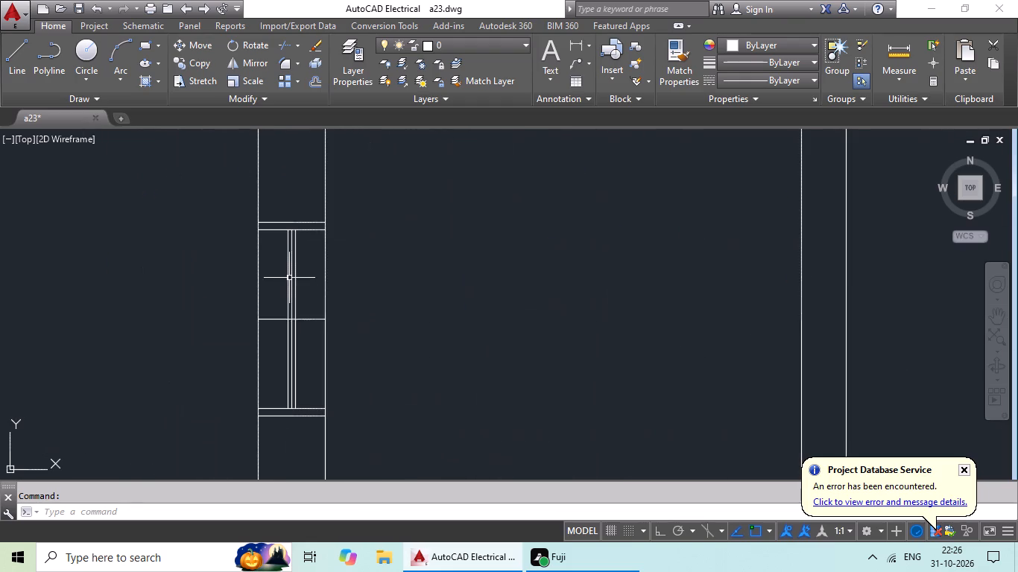
left_click(308, 319)
Add to the selection the mark lines of the staircase's west window, the crossed shaft's north window and the outer-wall window northeast of the shaft.
scroll(393, 277, "down", 4)
middle_click_drag(459, 311, 484, 244)
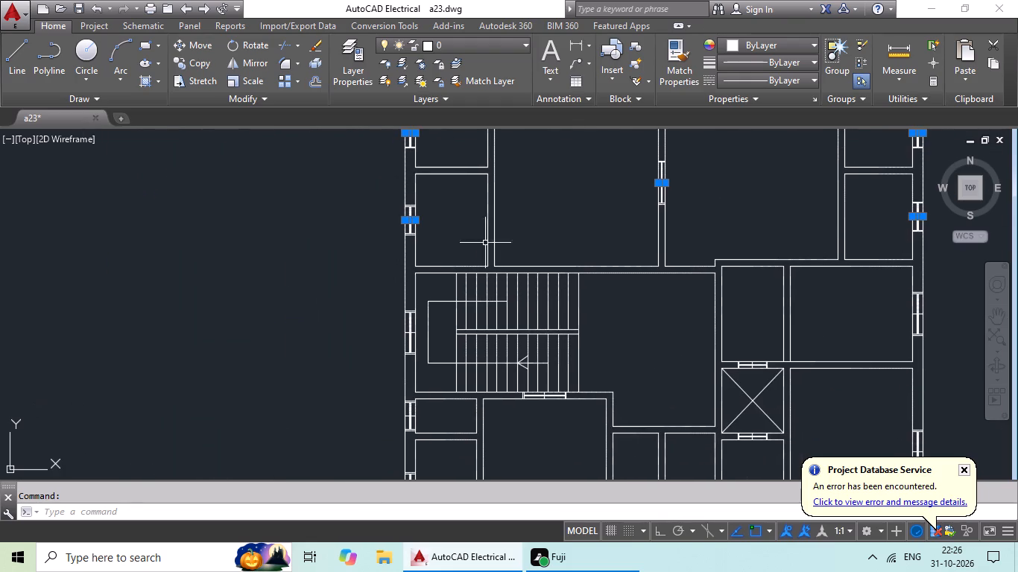
scroll(417, 340, "up", 5)
left_click(370, 303)
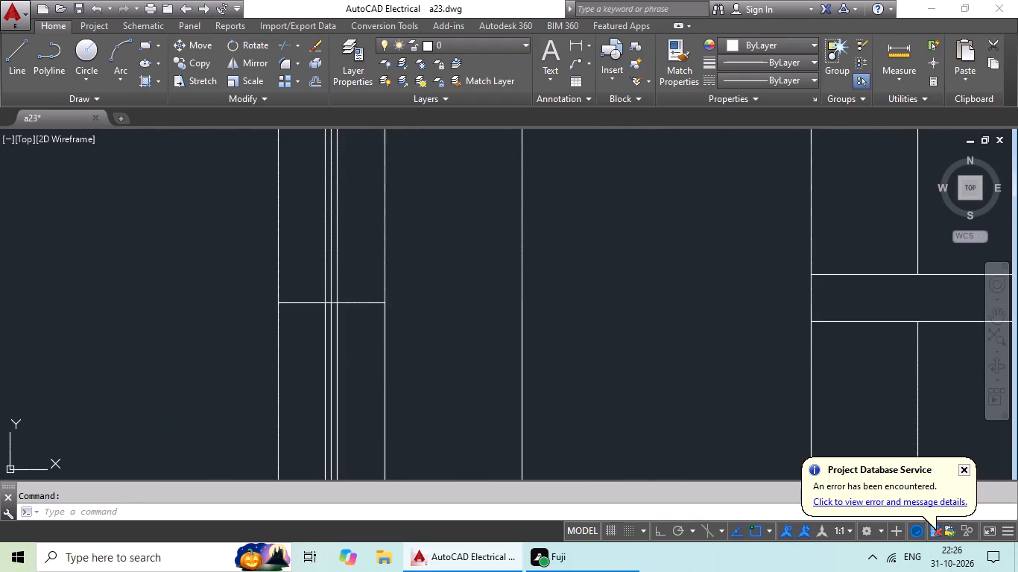
scroll(410, 300, "down", 5)
middle_click_drag(468, 320, 165, 320)
scroll(472, 353, "up", 5)
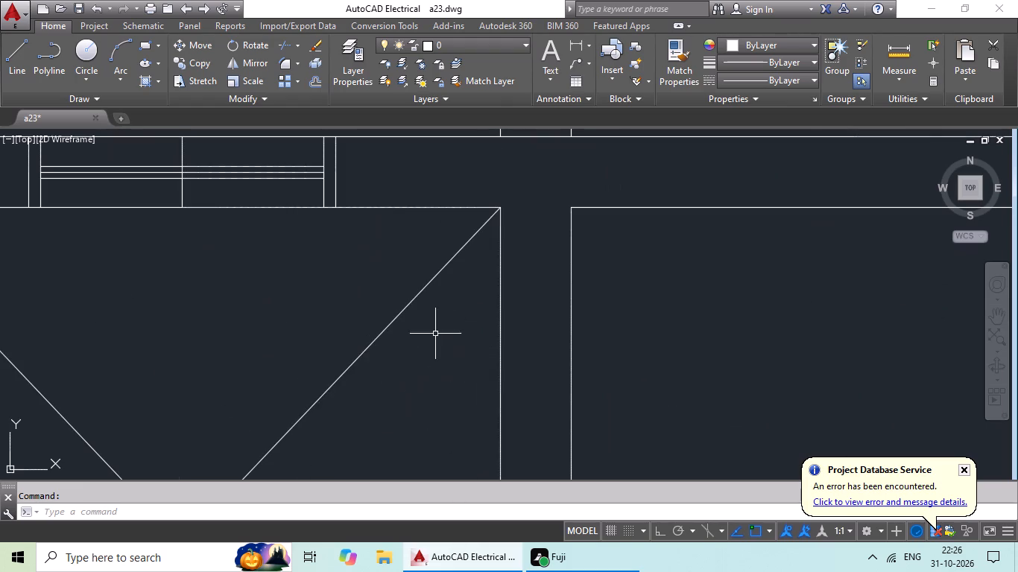
left_click(182, 191)
scroll(268, 257, "down", 4)
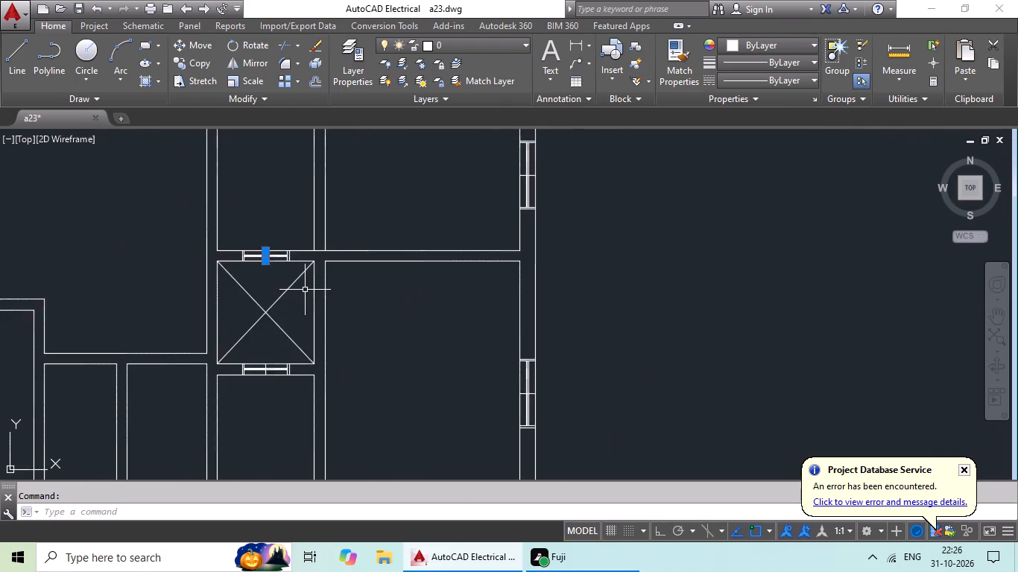
middle_click_drag(306, 296, 233, 415)
scroll(440, 288, "up", 3)
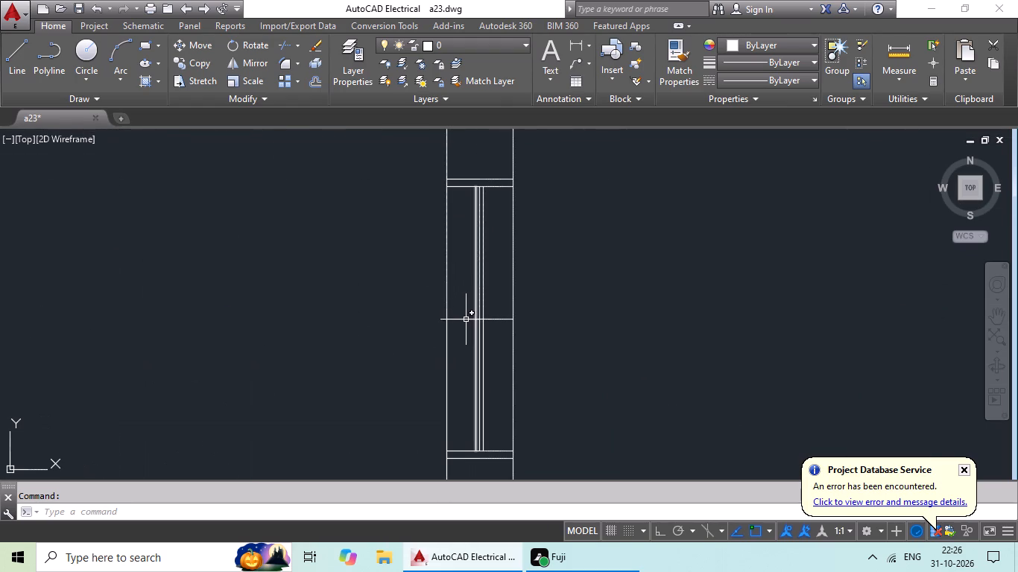
left_click(463, 321)
Add to the selection the mark lines of the window in the staircase's south wall and the two west outer-wall windows just south of the staircase.
scroll(463, 318, "down", 4)
middle_click_drag(379, 351, 428, 216)
scroll(419, 250, "down", 2)
middle_click_drag(419, 271, 459, 256)
scroll(361, 246, "up", 5)
scroll(268, 234, "up", 4)
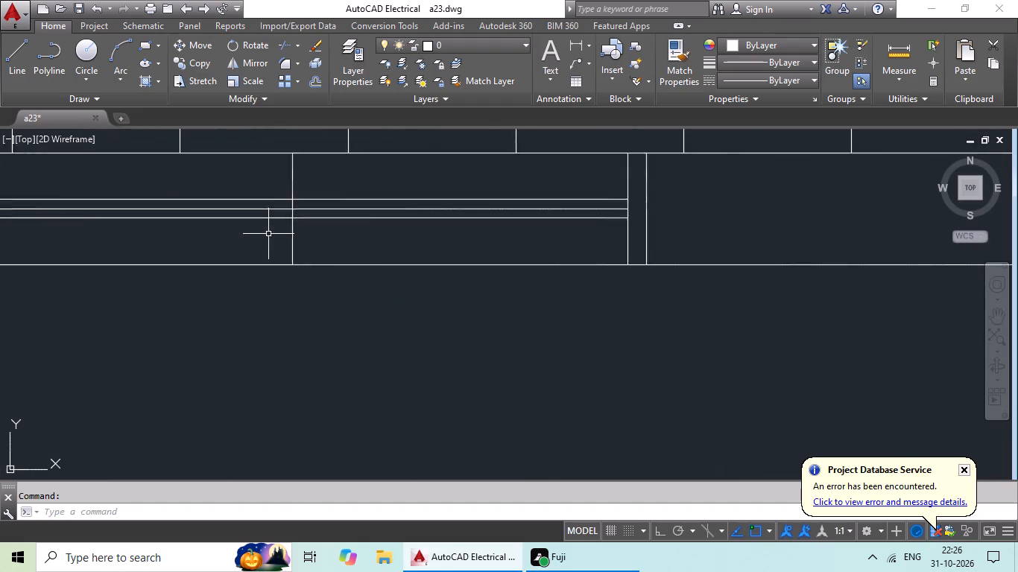
left_click(307, 232)
scroll(357, 244, "down", 4)
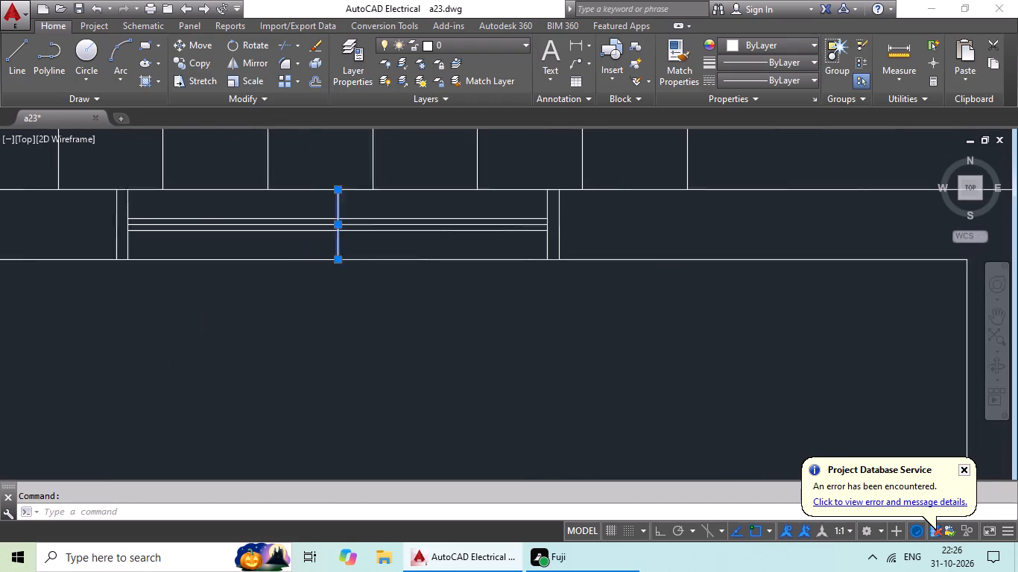
middle_click_drag(355, 321, 645, 198)
scroll(546, 243, "down", 1)
middle_click_drag(549, 259, 608, 257)
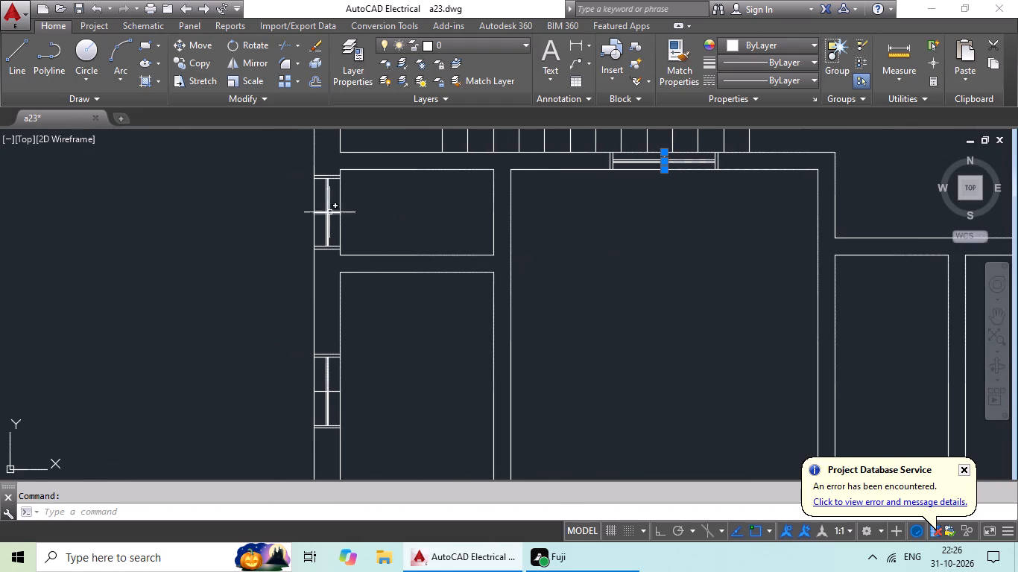
scroll(326, 212, "up", 5)
left_click(347, 208)
scroll(422, 200, "down", 5)
middle_click_drag(465, 259, 470, 179)
scroll(424, 305, "up", 5)
left_click(426, 293)
Add to the selection the mark lines of the crossed shaft's south window and the east outer-wall window of the large room beside it.
scroll(485, 259, "down", 5)
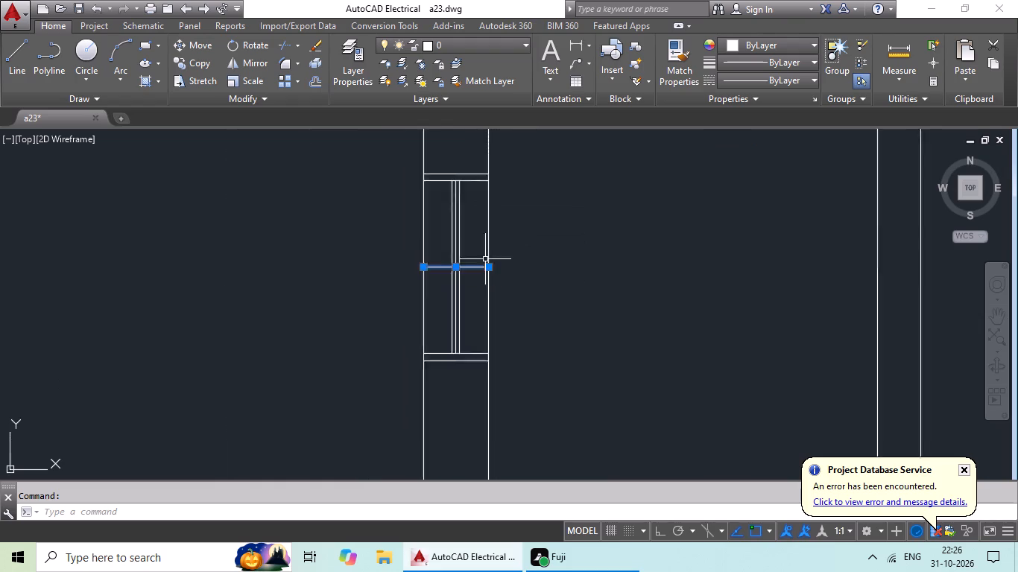
middle_click_drag(494, 283, 285, 327)
scroll(363, 301, "down", 2)
middle_click_drag(422, 293, 285, 343)
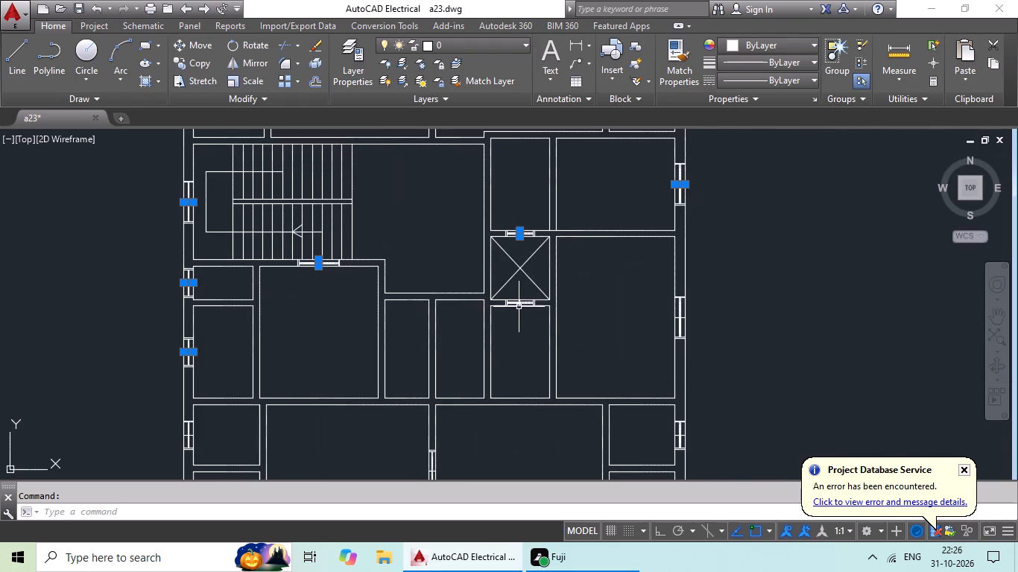
scroll(521, 304, "up", 5)
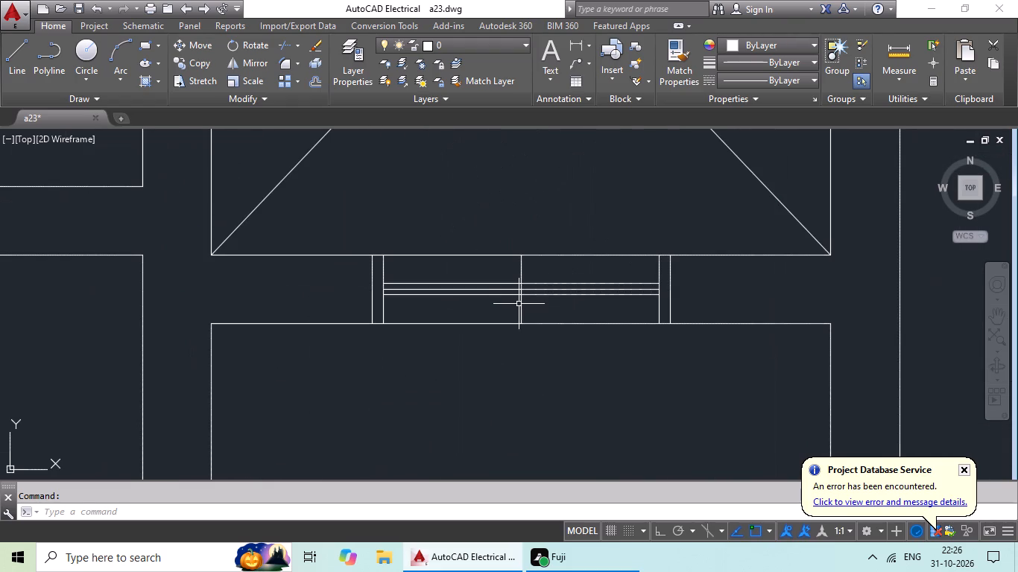
left_click(519, 302)
scroll(565, 313, "down", 3)
middle_click_drag(575, 323, 162, 376)
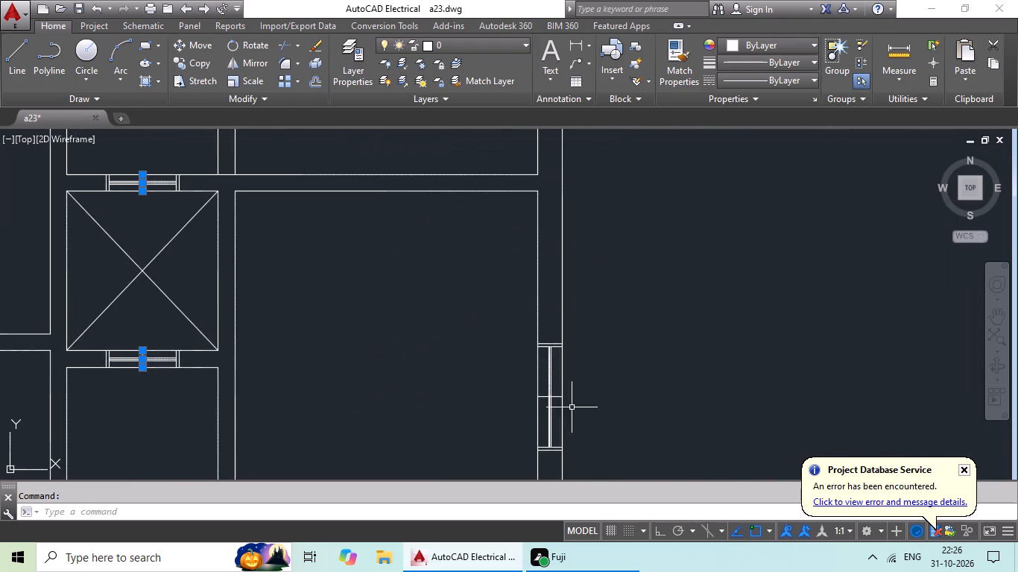
scroll(588, 406, "up", 4)
left_click(408, 355)
Add to the selection the mark lines of the two small-room windows in the west outer wall, in the row north of the southern rooms.
scroll(421, 343, "down", 5)
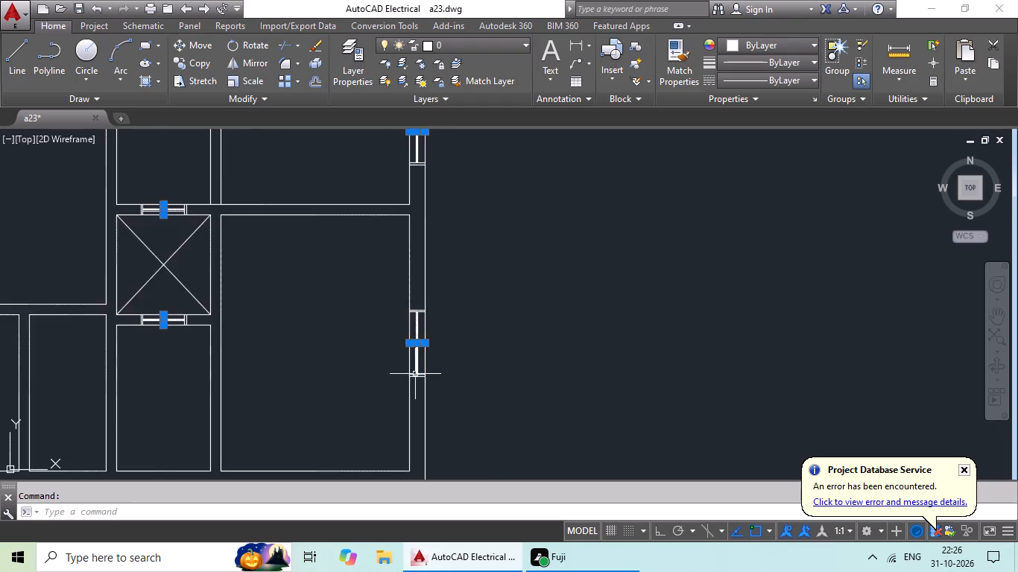
scroll(361, 395, "down", 1)
middle_click_drag(364, 392, 421, 303)
scroll(381, 343, "down", 1)
middle_click_drag(379, 350, 512, 306)
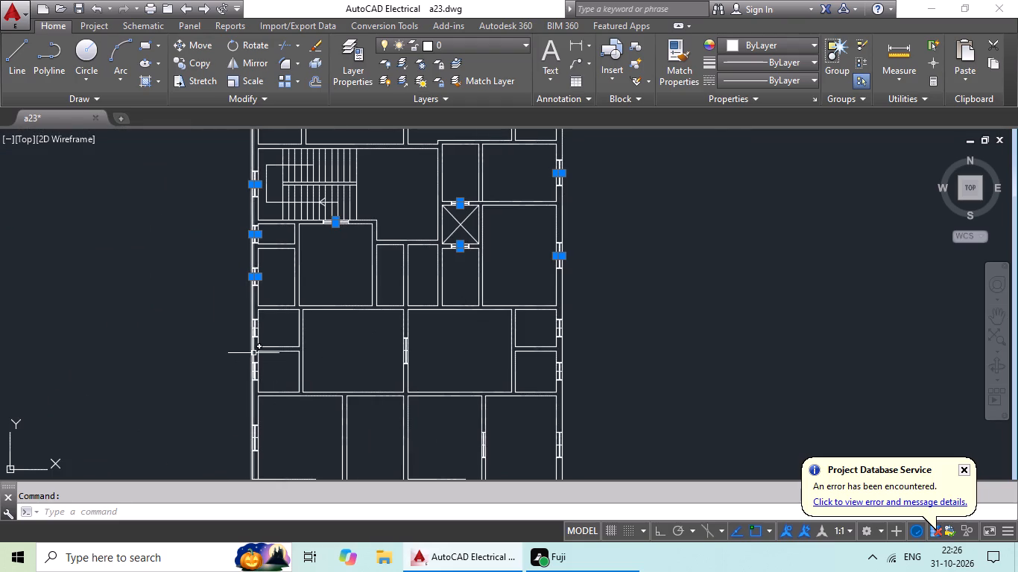
scroll(254, 342, "up", 6)
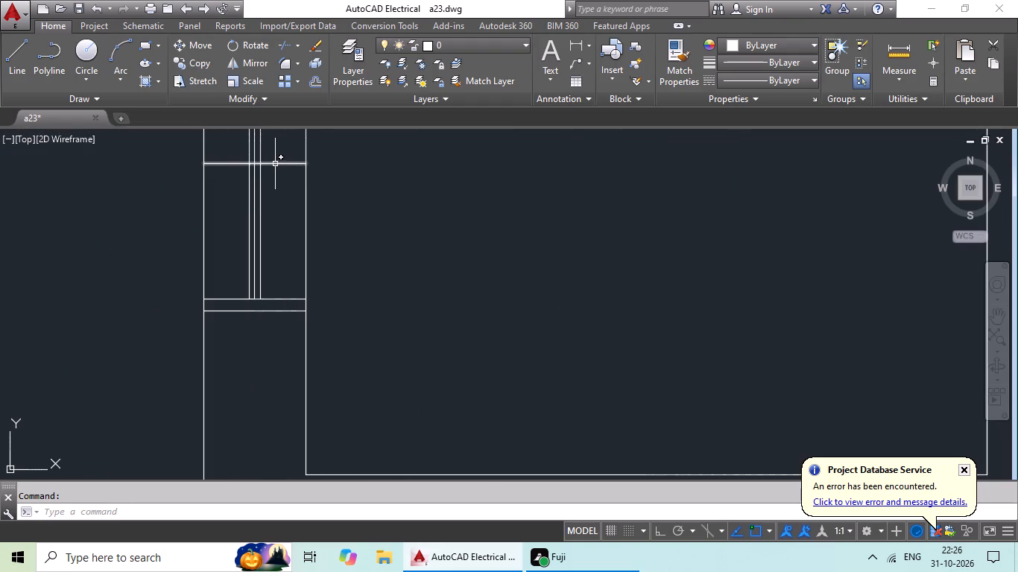
left_click(275, 164)
scroll(323, 196, "down", 4)
scroll(331, 314, "up", 4)
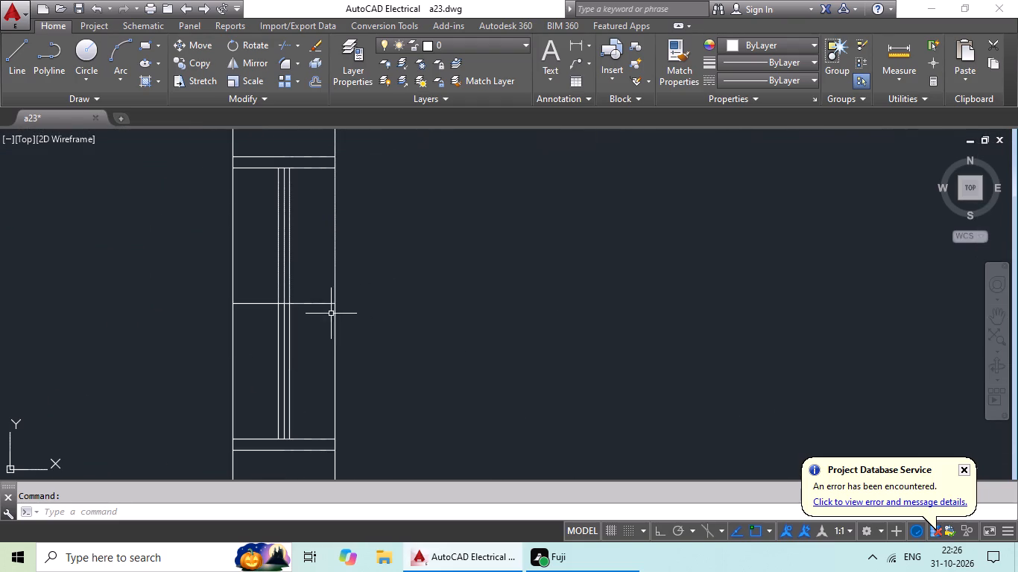
left_click(317, 306)
Add to the selection the mark lines of that row's central partition window and its two small-room windows in the east outer wall.
scroll(411, 300, "down", 4)
middle_click_drag(440, 305, 272, 381)
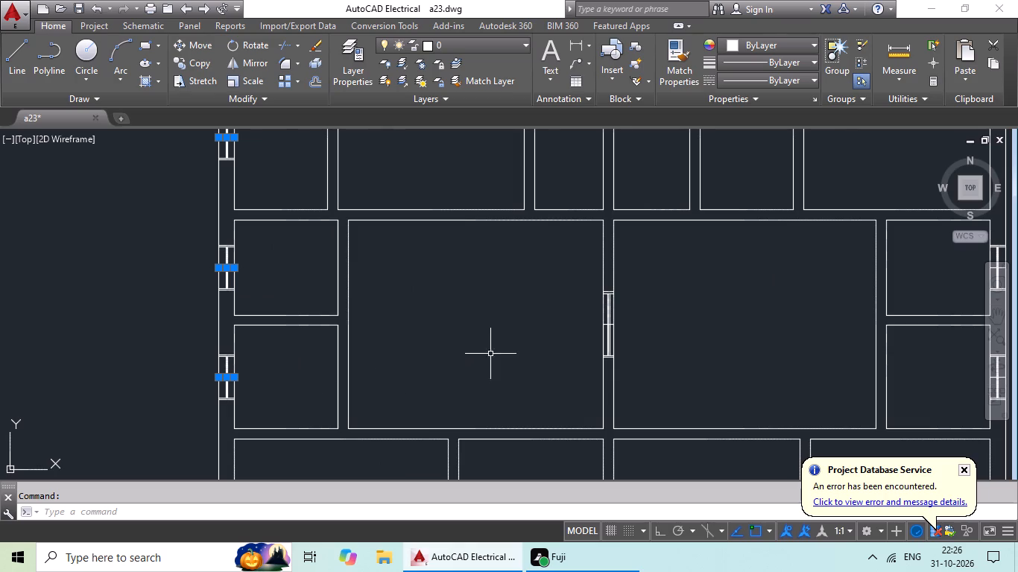
scroll(611, 324, "up", 5)
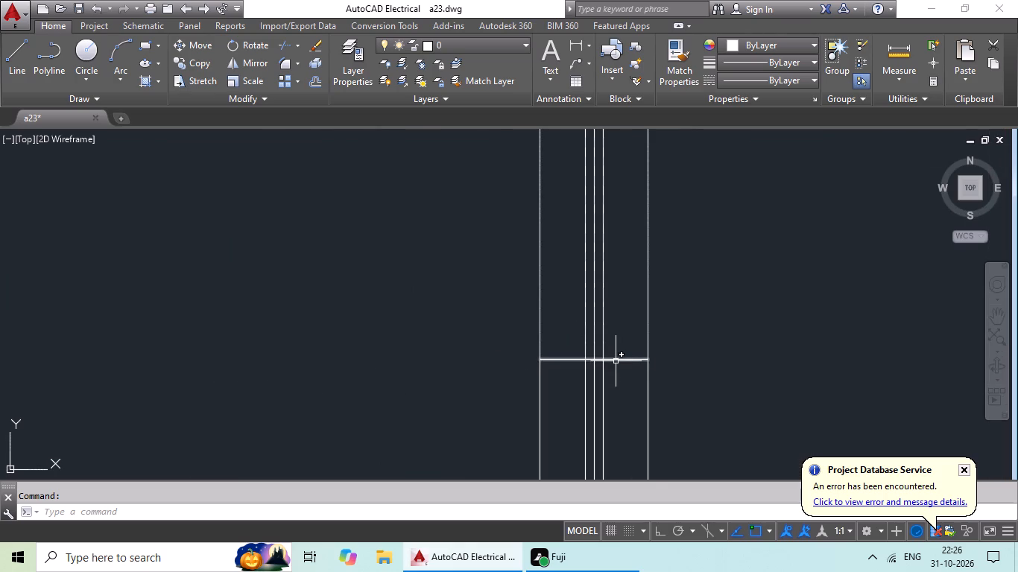
left_click(616, 361)
scroll(657, 356, "down", 5)
middle_click_drag(666, 357, 22, 373)
scroll(394, 317, "up", 4)
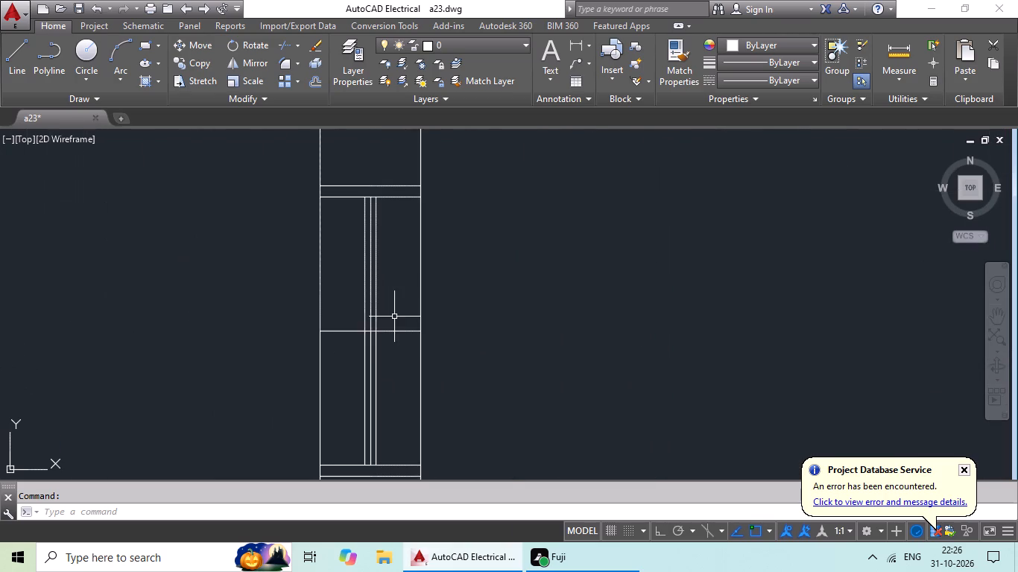
left_click(391, 332)
scroll(391, 334, "down", 2)
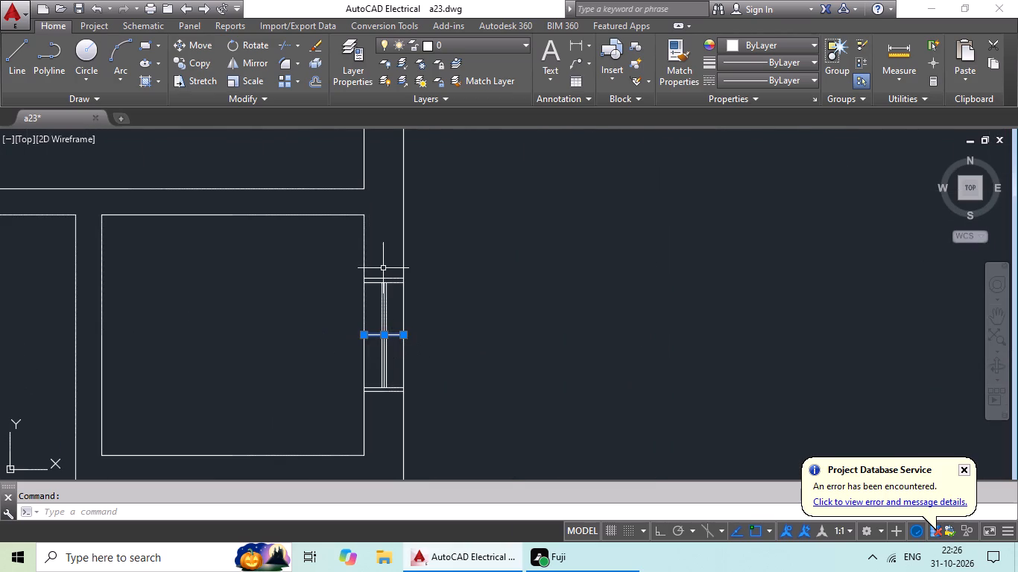
middle_click_drag(367, 370, 347, 255)
middle_click_drag(364, 422, 361, 223)
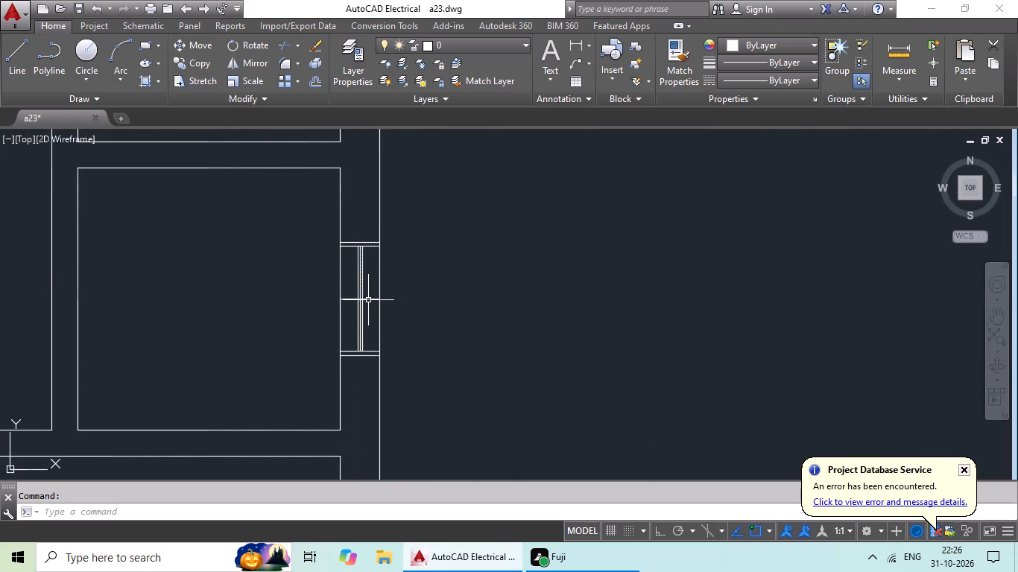
left_click(370, 299)
Add to the selection the mark lines of the southeast corner room's three windows: west partition, east outer wall and south outer wall.
scroll(241, 353, "down", 3)
middle_click_drag(239, 354, 385, 252)
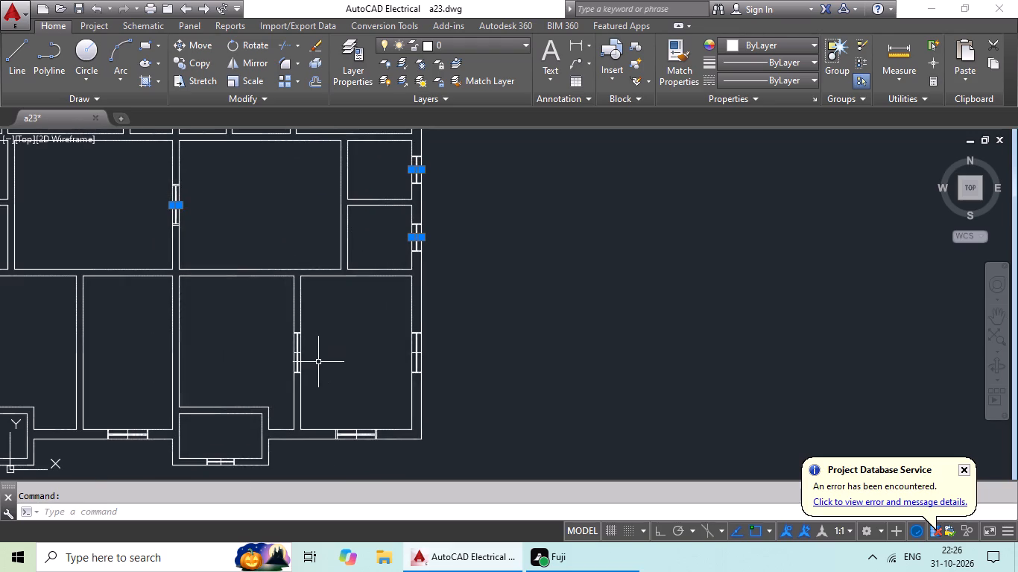
scroll(309, 360, "up", 5)
left_click(193, 285)
scroll(361, 321, "down", 4)
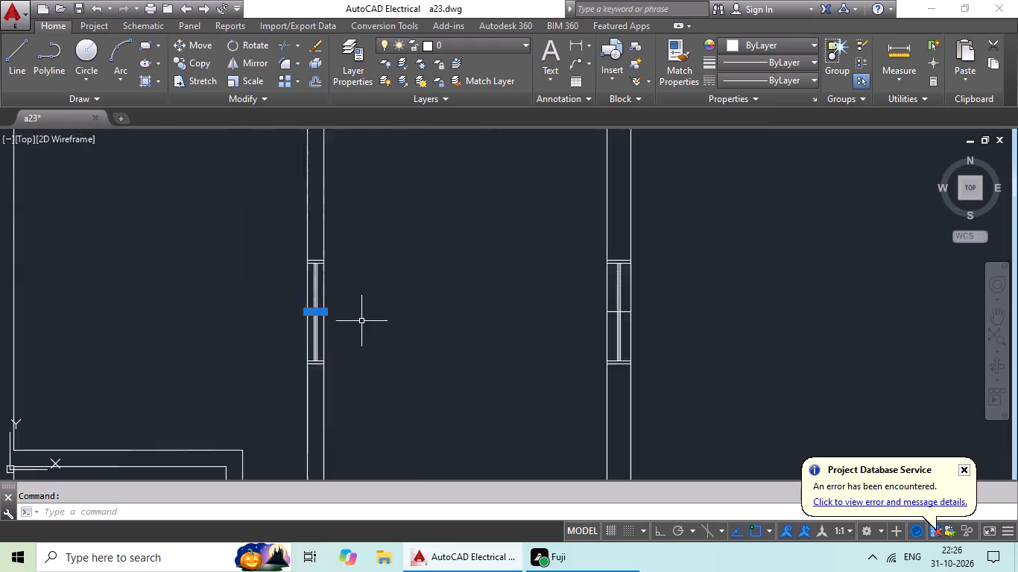
middle_click_drag(397, 337, 191, 329)
scroll(309, 311, "up", 4)
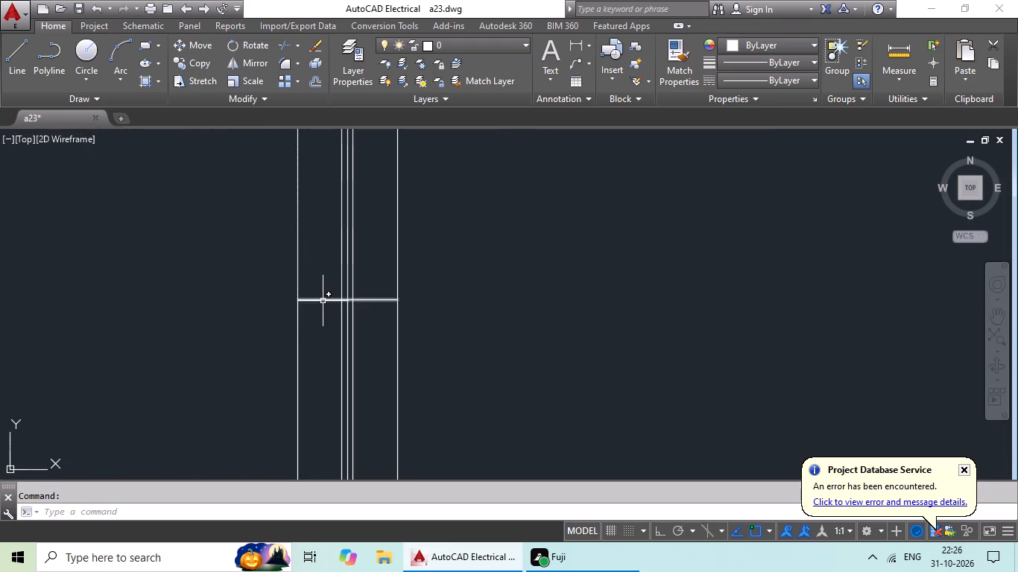
left_click(323, 301)
scroll(323, 301, "down", 3)
middle_click_drag(278, 332, 345, 225)
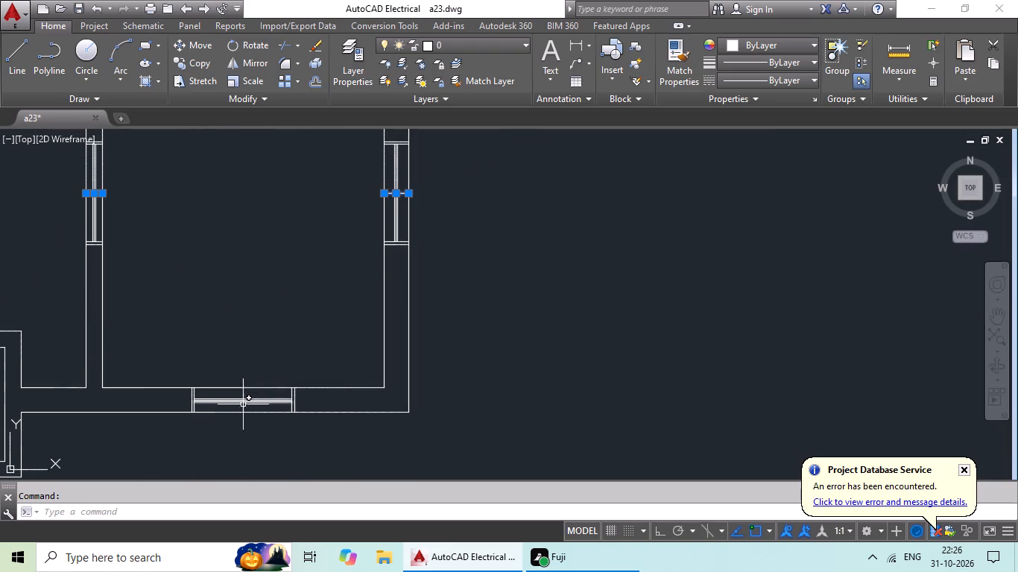
scroll(240, 407, "up", 4)
left_click_drag(255, 400, 263, 410)
Add to the selection the mark lines of the two south balcony windows and the south outer-wall window between them.
scroll(284, 410, "down", 4)
middle_click_drag(196, 419, 203, 416)
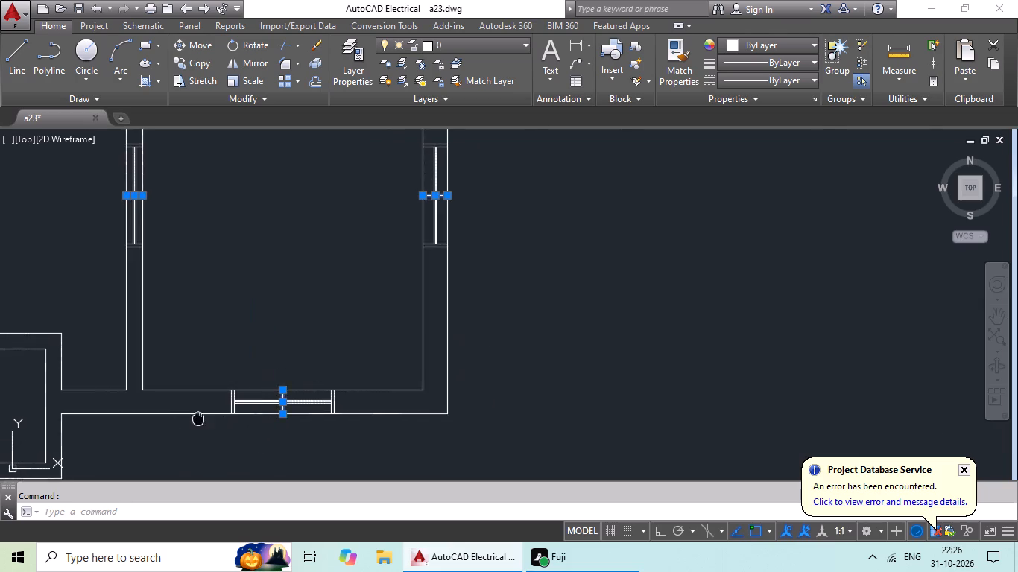
middle_click_drag(203, 416, 598, 325)
scroll(344, 392, "up", 6)
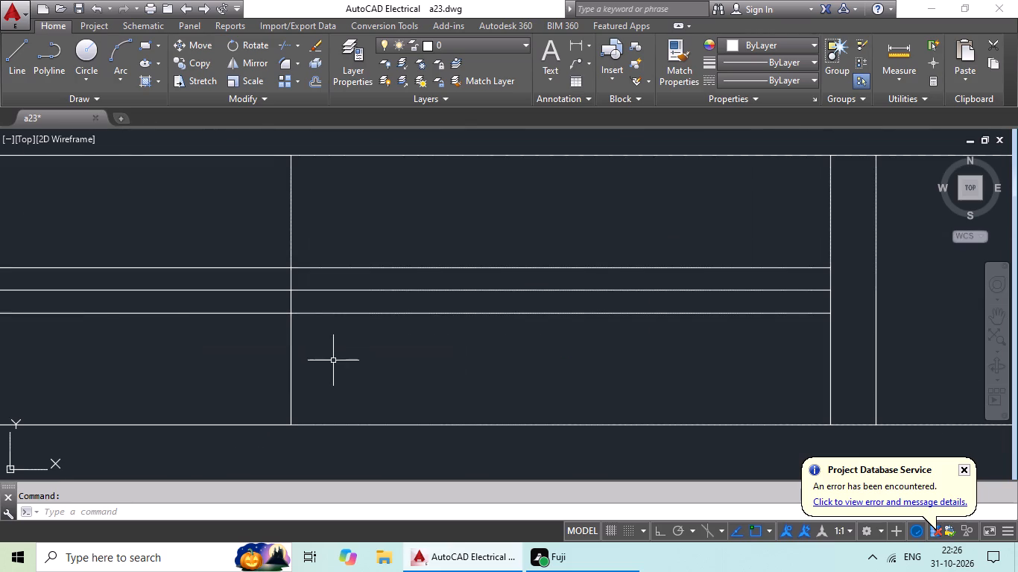
left_click(292, 364)
scroll(376, 376, "down", 5)
middle_click_drag(223, 387, 619, 386)
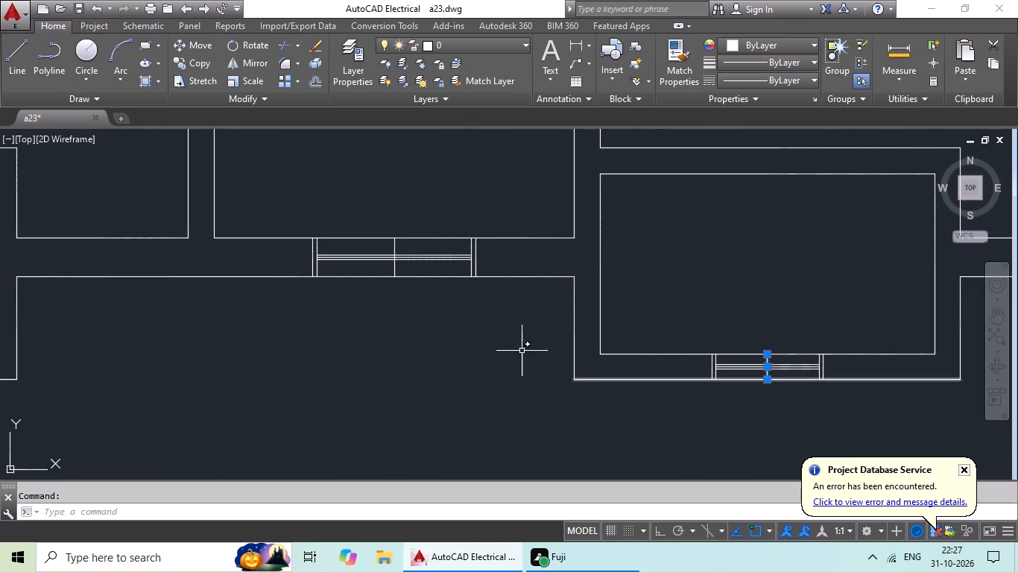
left_click(393, 270)
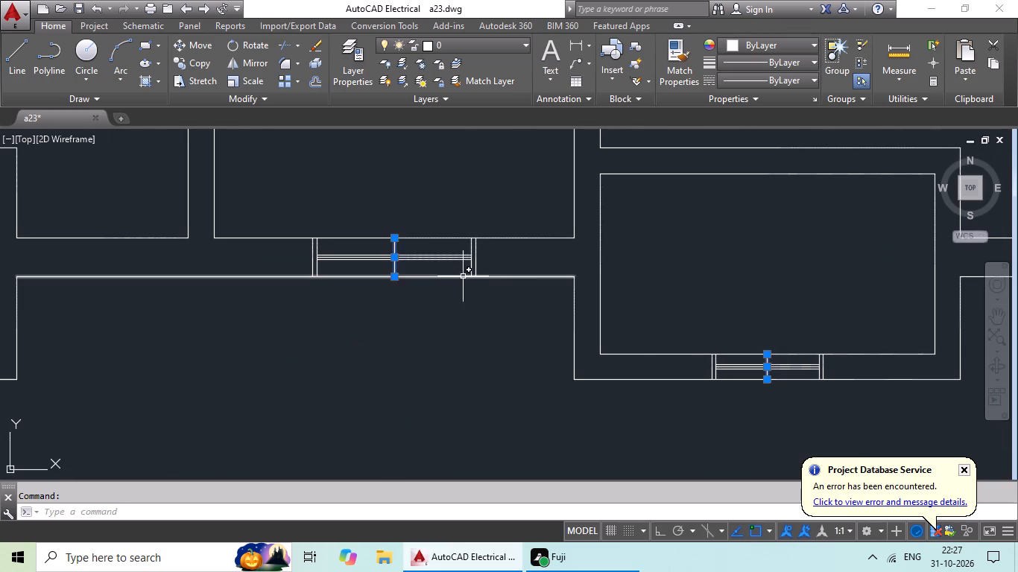
scroll(467, 279, "down", 3)
middle_click_drag(429, 337, 586, 339)
scroll(480, 308, "up", 6)
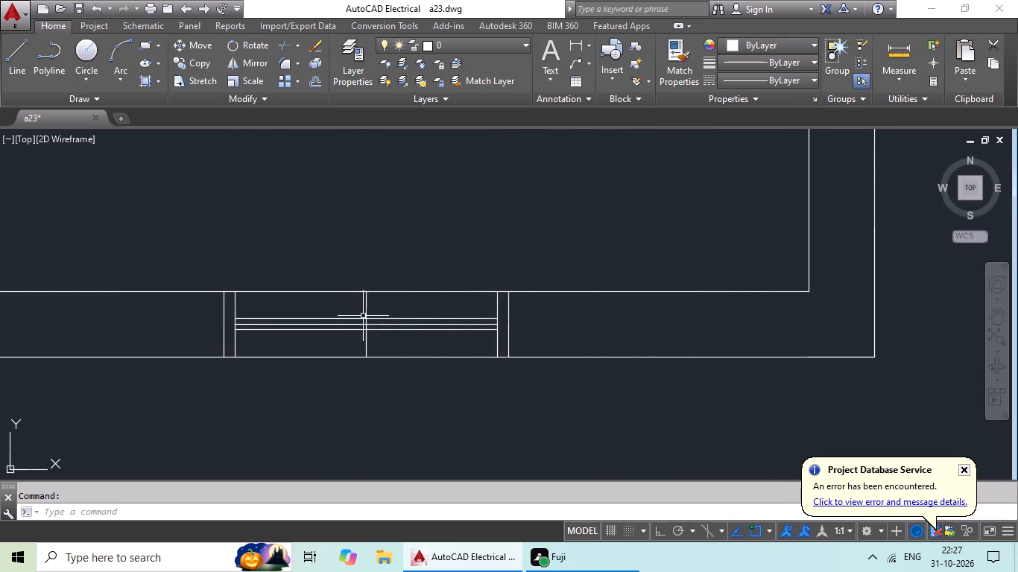
left_click(366, 299)
Add the mark line of the southwest room's west window to the selection and delete all the selected placement mark lines.
scroll(437, 300, "down", 4)
middle_click_drag(393, 258, 447, 381)
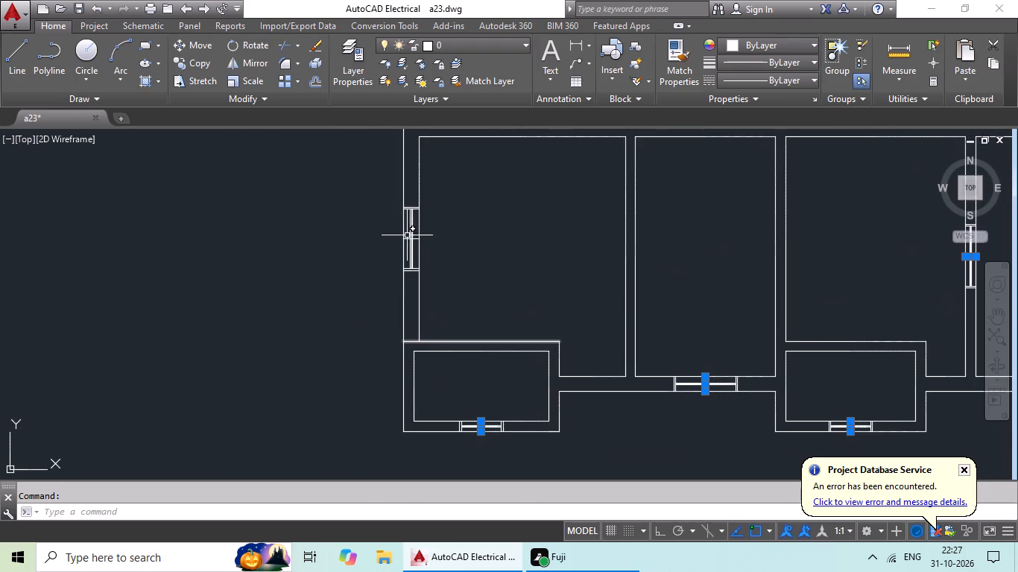
scroll(408, 232, "up", 3)
left_click(409, 259)
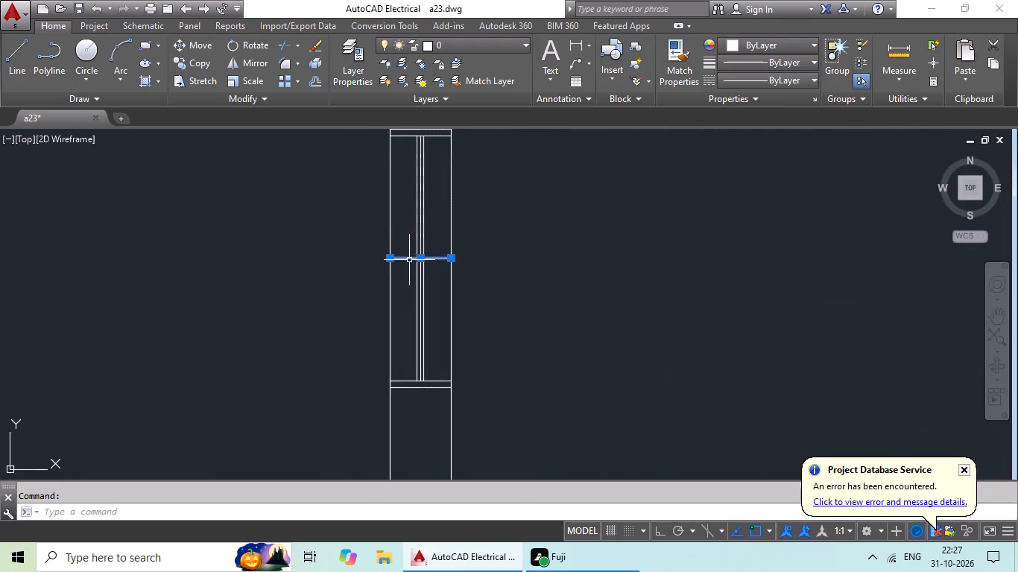
scroll(463, 267, "down", 3)
middle_click_drag(481, 279, 452, 393)
scroll(450, 242, "down", 3)
middle_click_drag(464, 264, 447, 311)
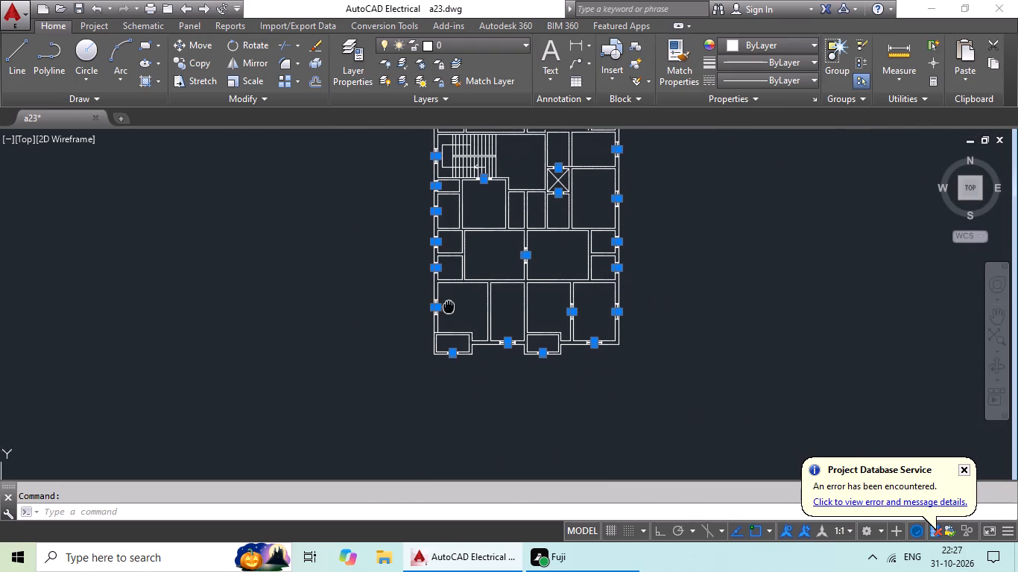
middle_click_drag(447, 311, 439, 331)
key("Delete")
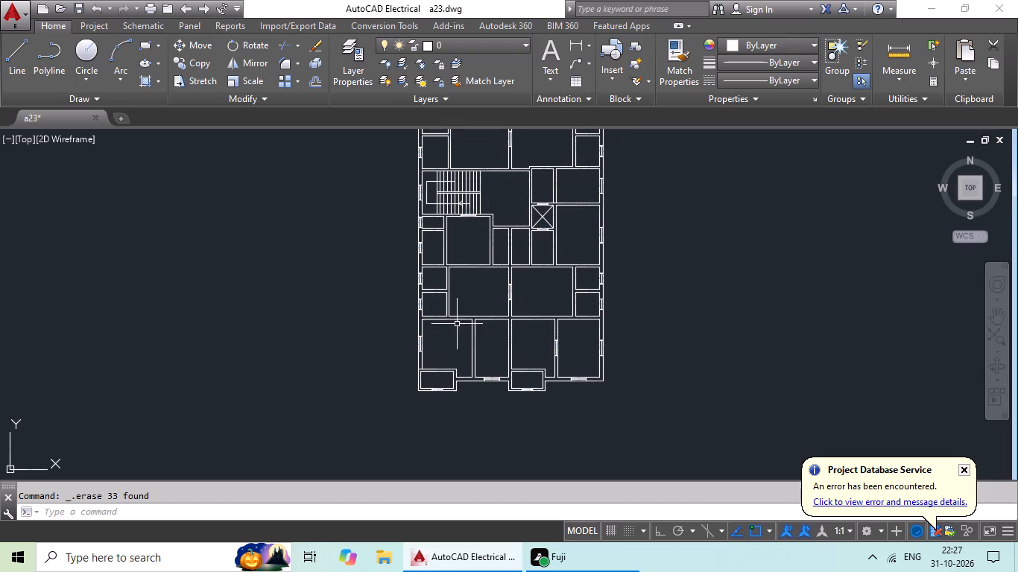
scroll(461, 325, "down", 1)
middle_click_drag(473, 314, 471, 343)
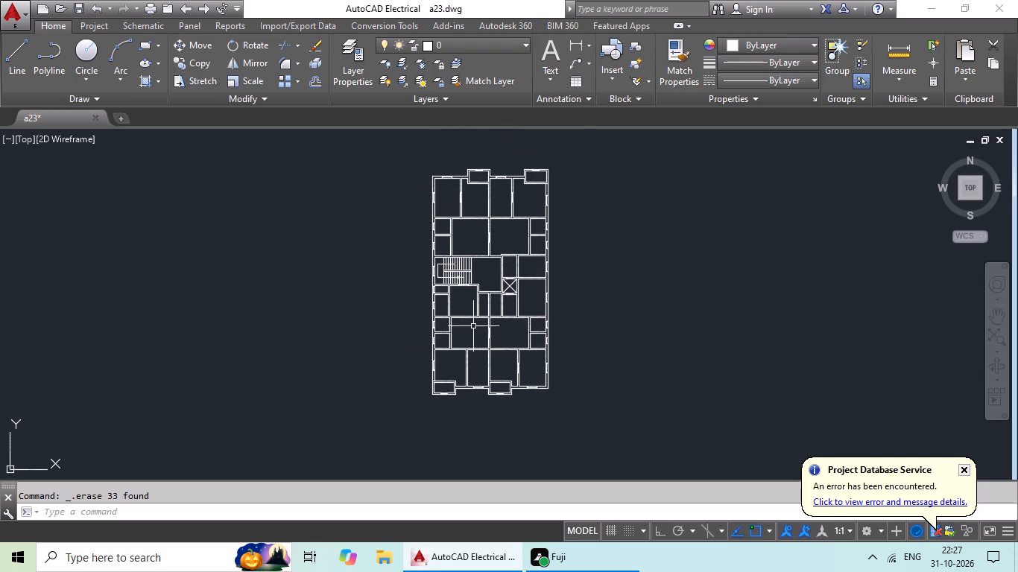
Draw a jamb line across the wall south of the northwest room, just inside the northwest corner of the large room below.
scroll(515, 234, "up", 2)
middle_click_drag(508, 241, 469, 308)
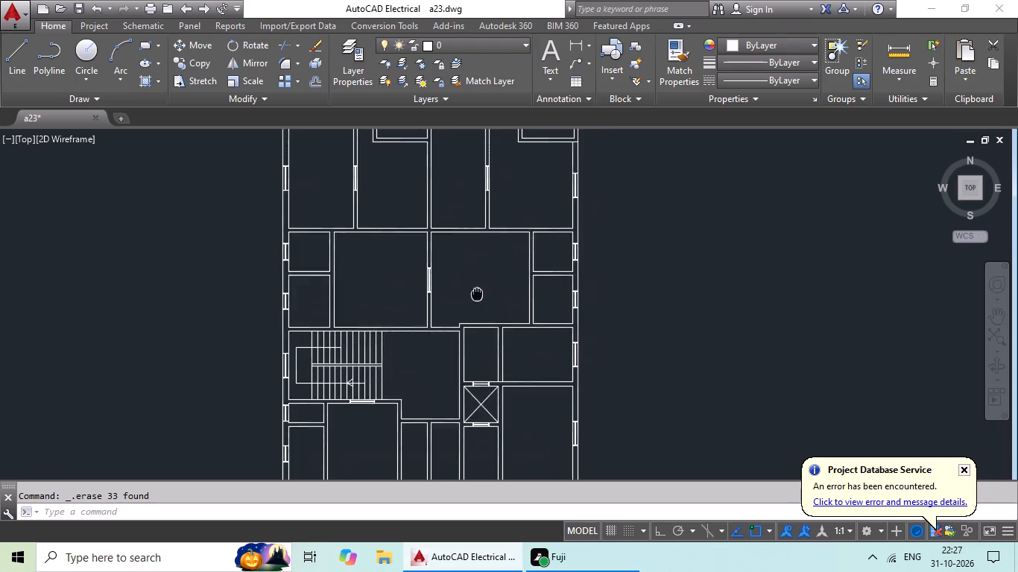
middle_click_drag(469, 308, 442, 365)
left_click(26, 77)
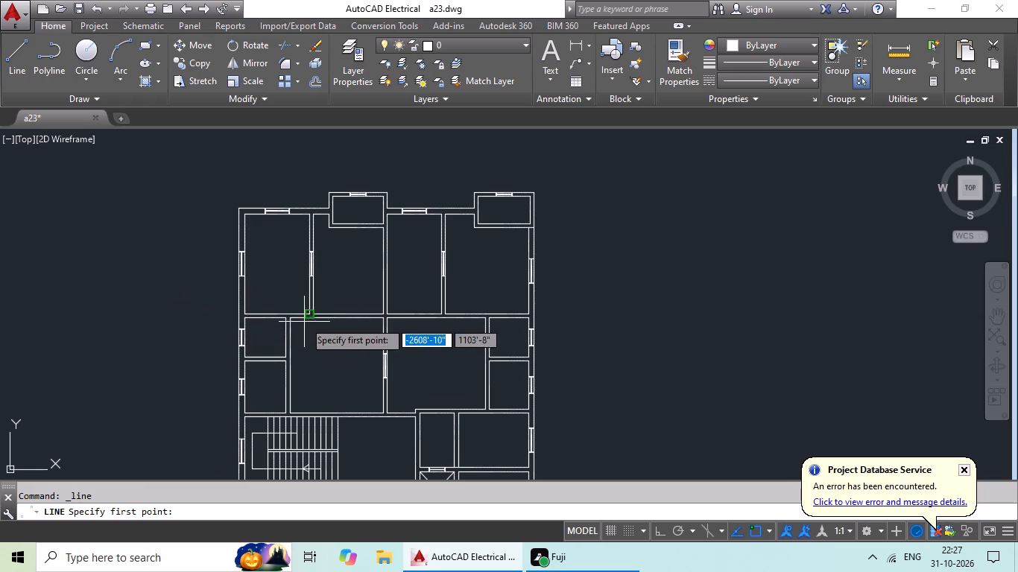
scroll(304, 321, "up", 6)
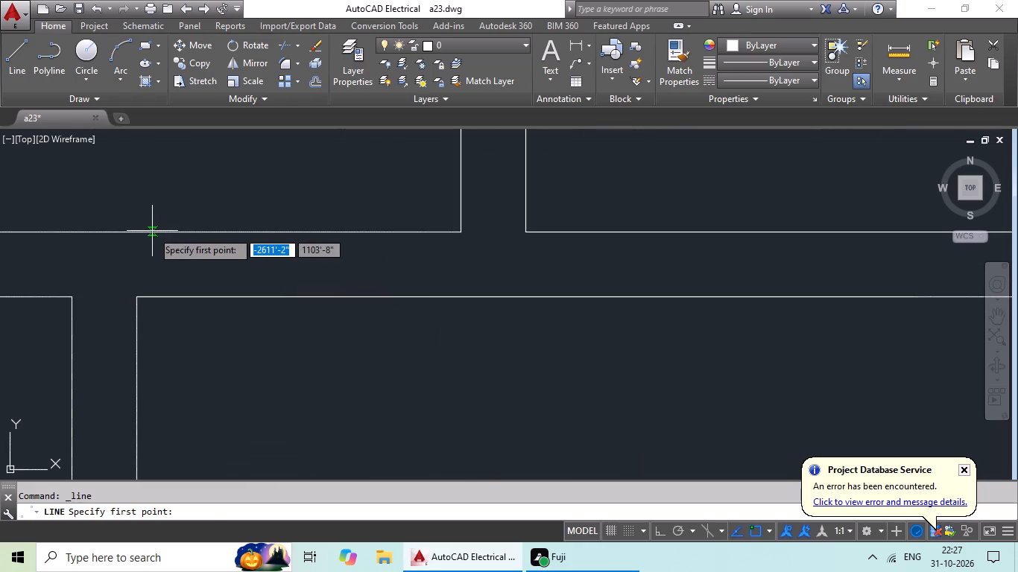
left_click(151, 231)
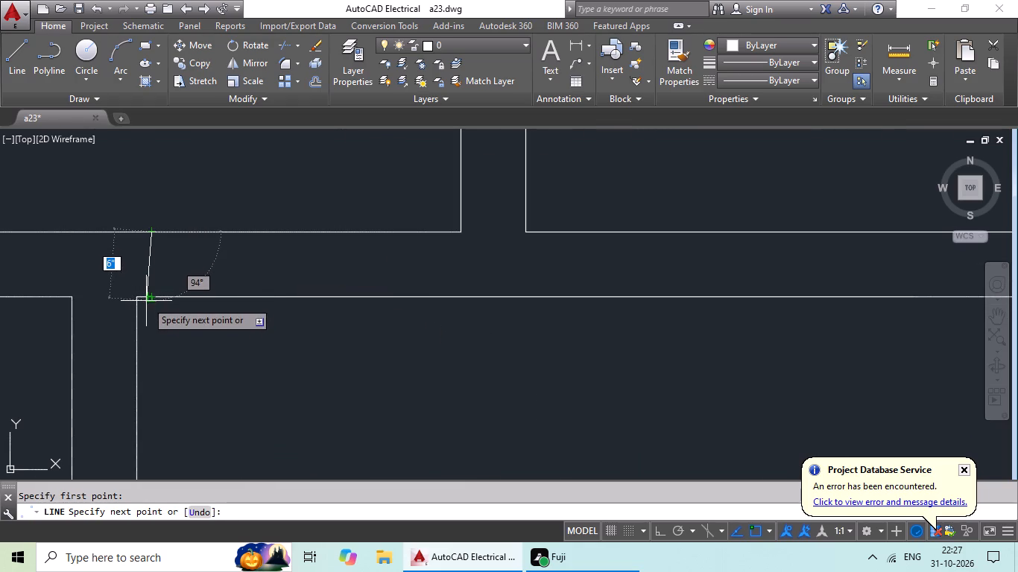
left_click(146, 300)
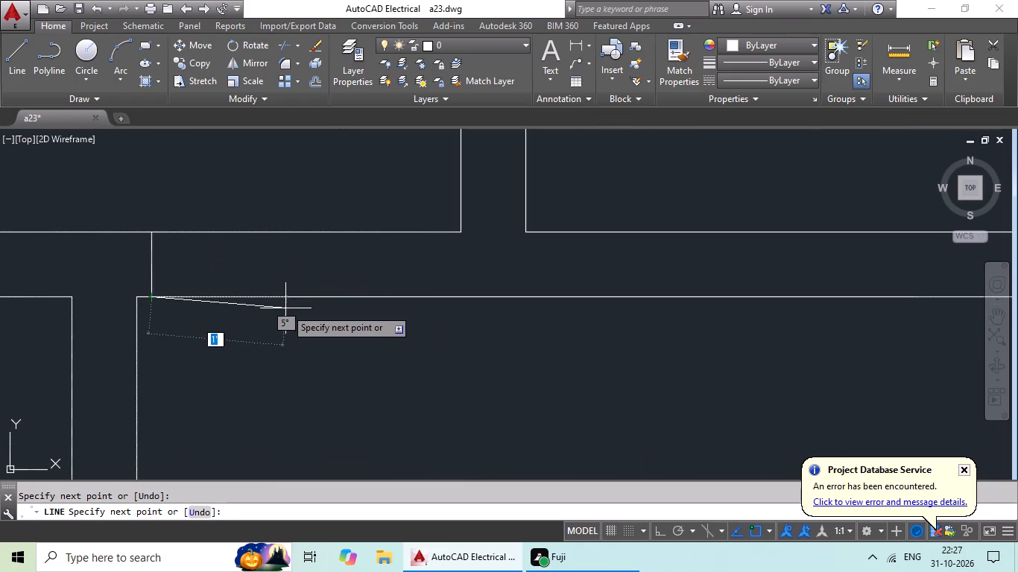
key("Escape")
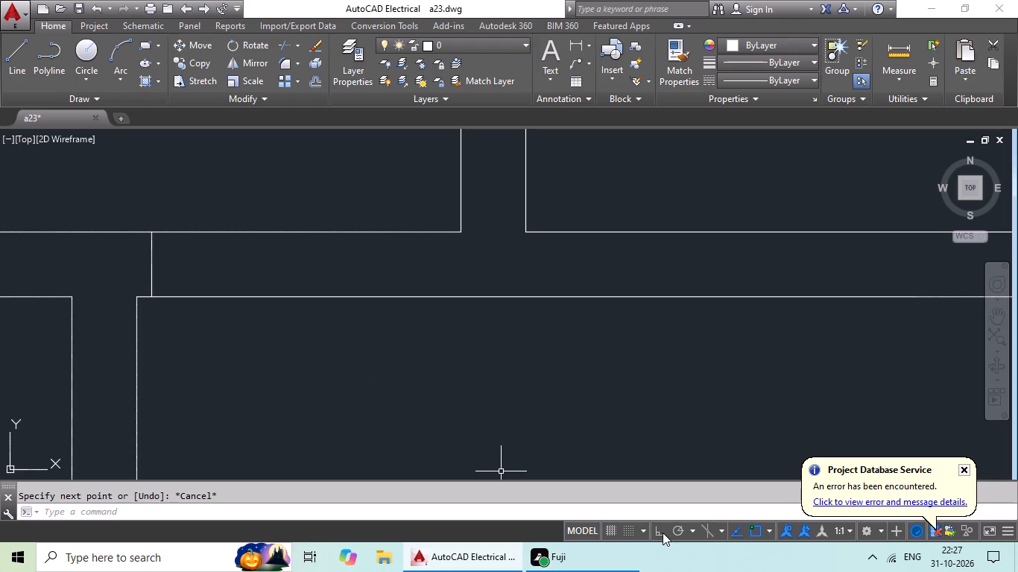
Turn on Ortho mode.
left_click(661, 533)
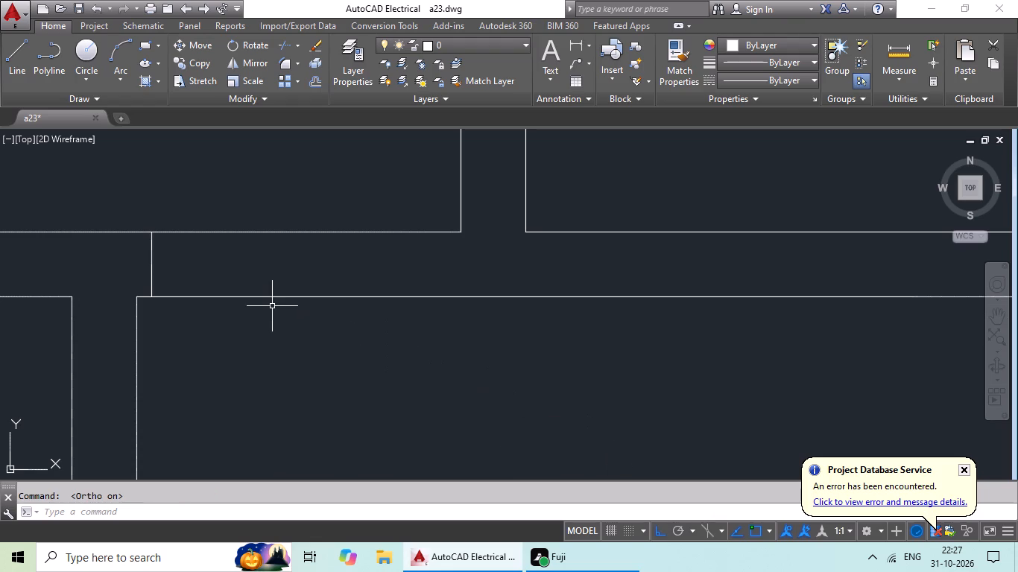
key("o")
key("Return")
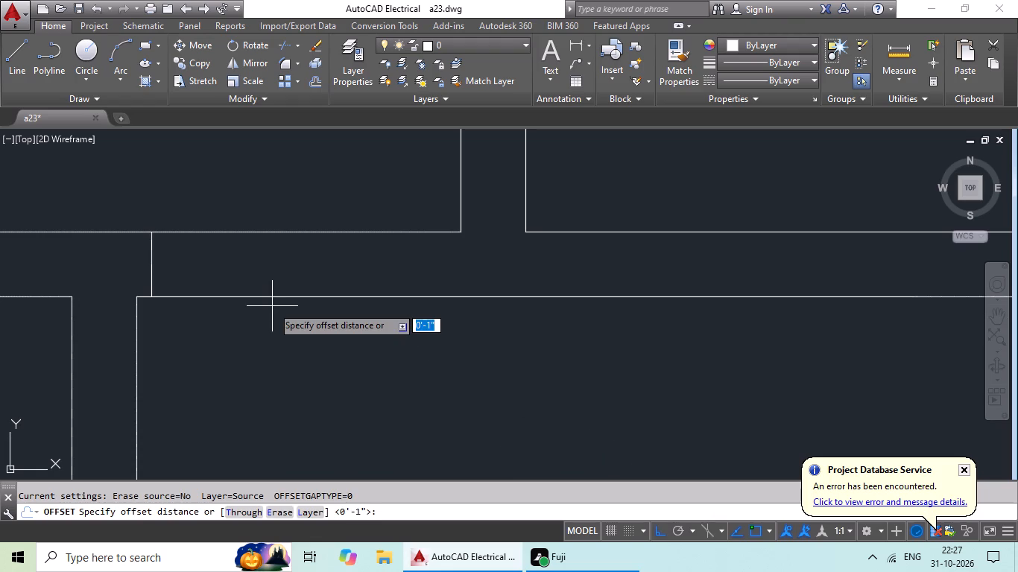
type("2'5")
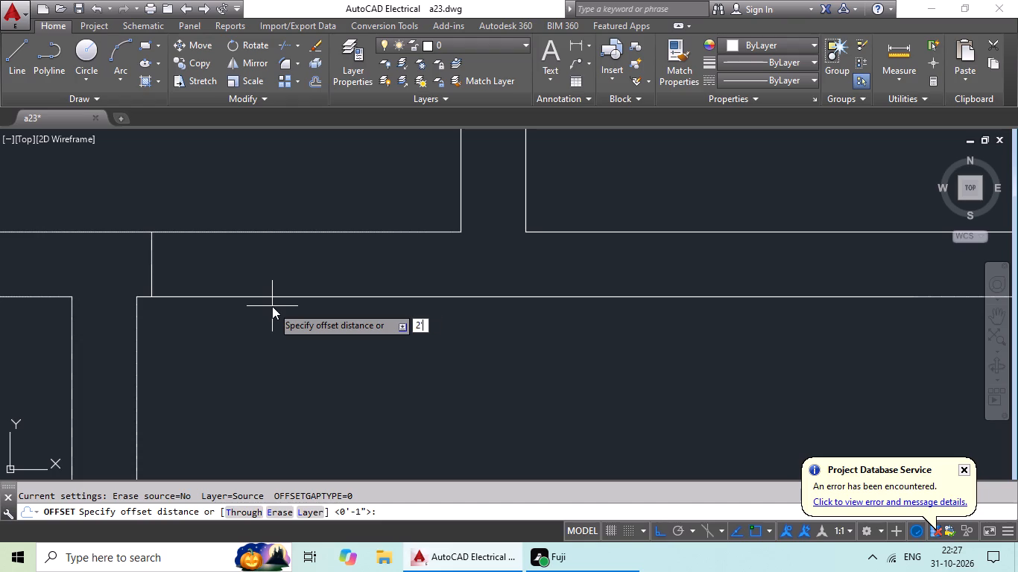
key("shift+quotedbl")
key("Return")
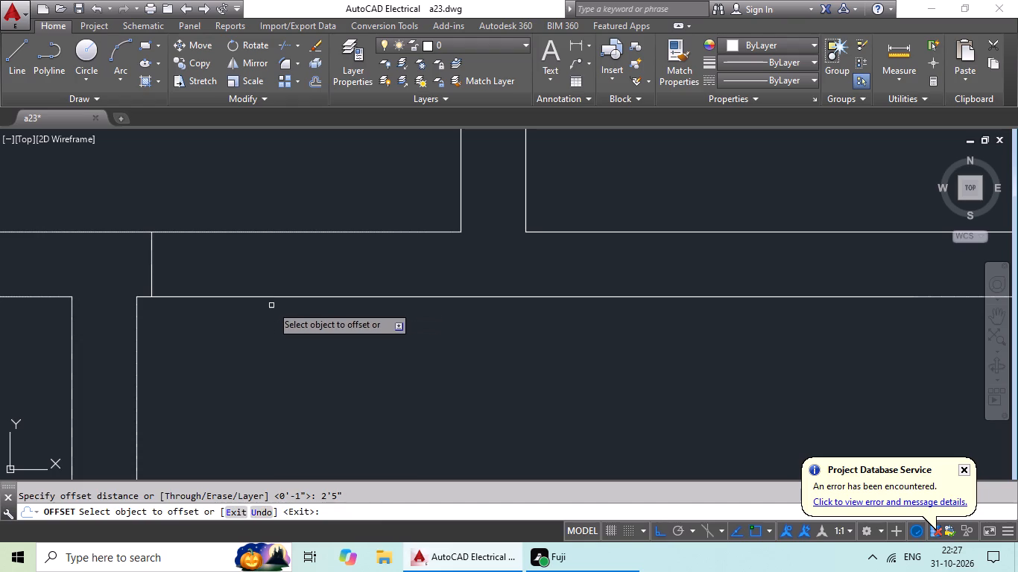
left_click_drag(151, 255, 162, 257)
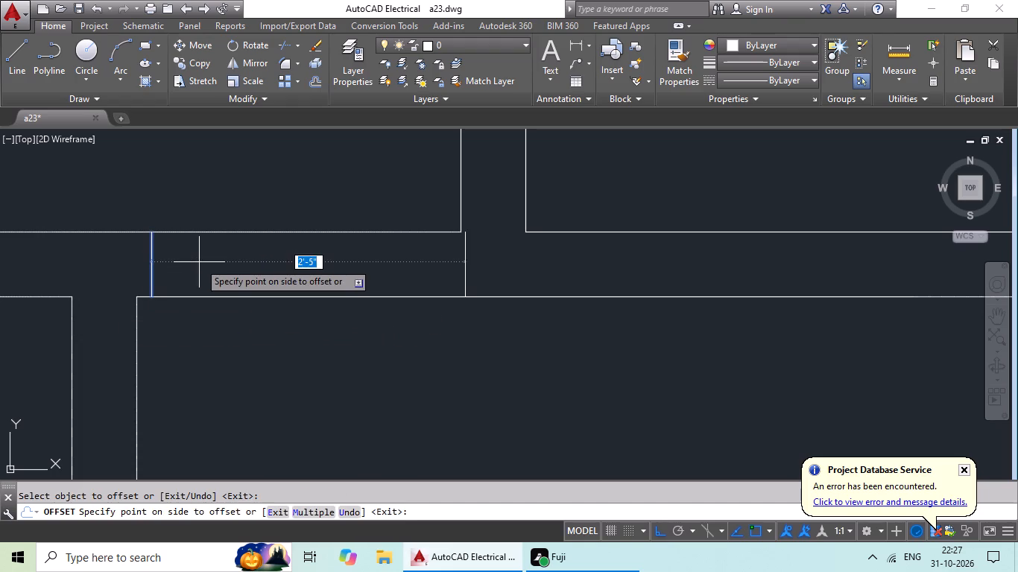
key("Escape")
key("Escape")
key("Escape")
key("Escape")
Offset the northwest room's jamb line 2'3" to the east.
key("o")
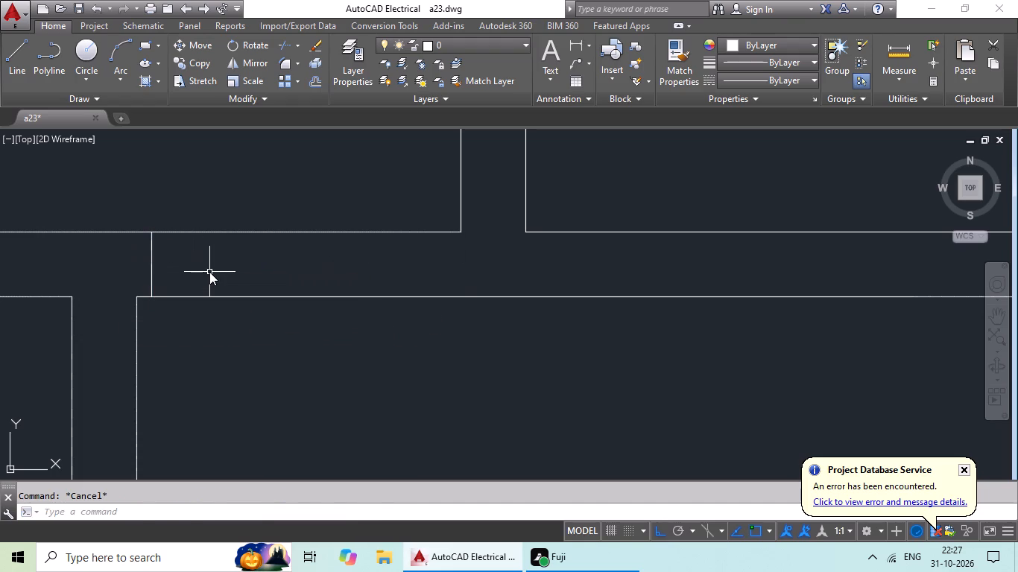
key("Return")
type("2'3")
key("shift+quotedbl")
key("Return")
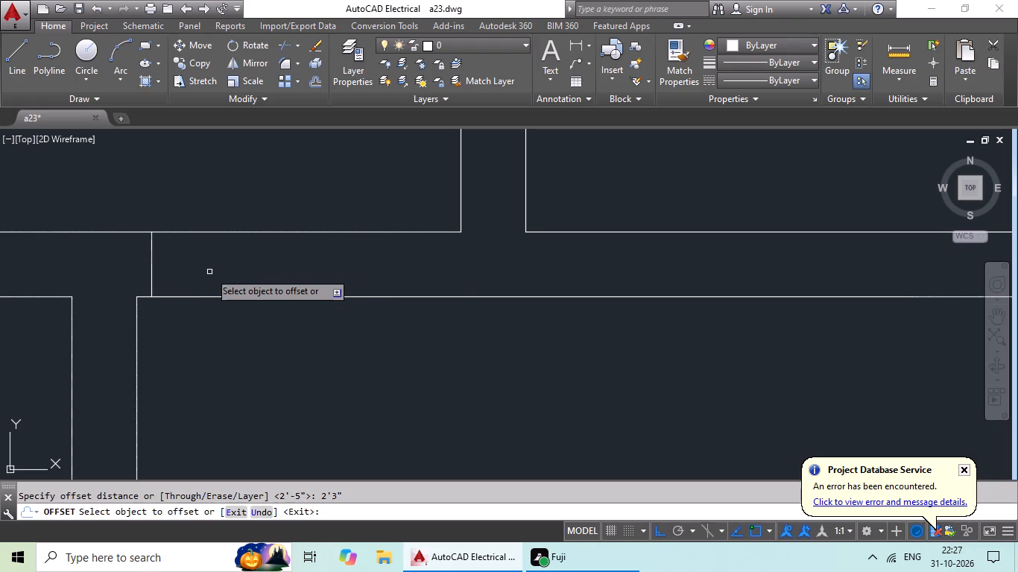
left_click(151, 269)
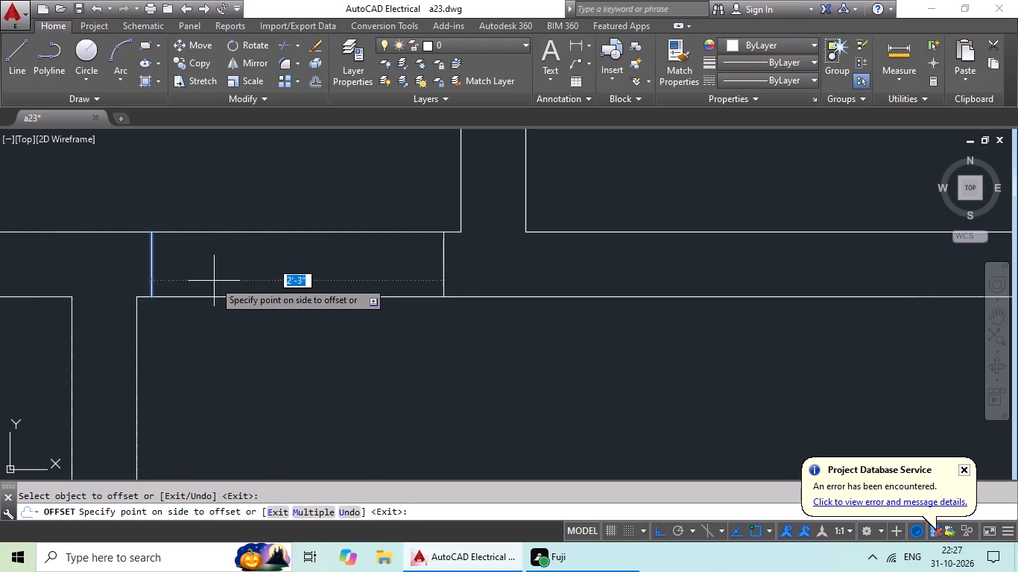
left_click(215, 280)
Draw a jamb line across the same wall just east of the northwest room's east partition, below the second north room.
scroll(276, 270, "down", 3)
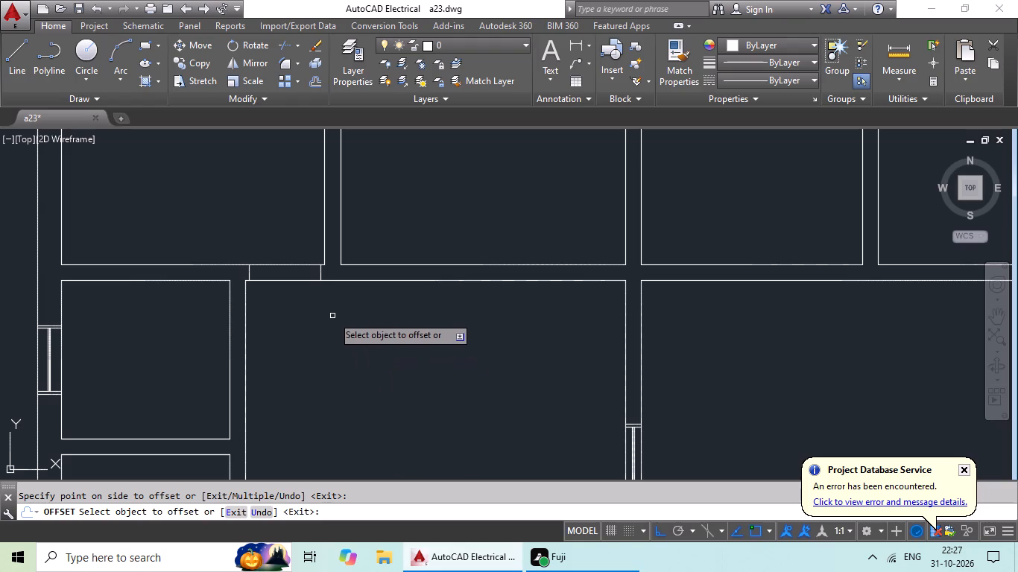
scroll(432, 269, "down", 1)
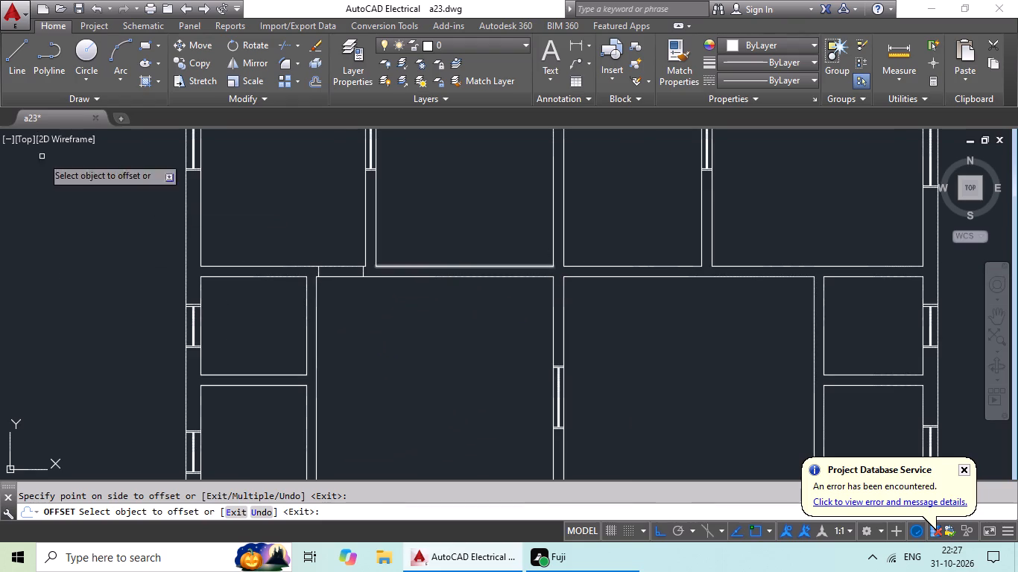
left_click(10, 60)
scroll(407, 270, "up", 3)
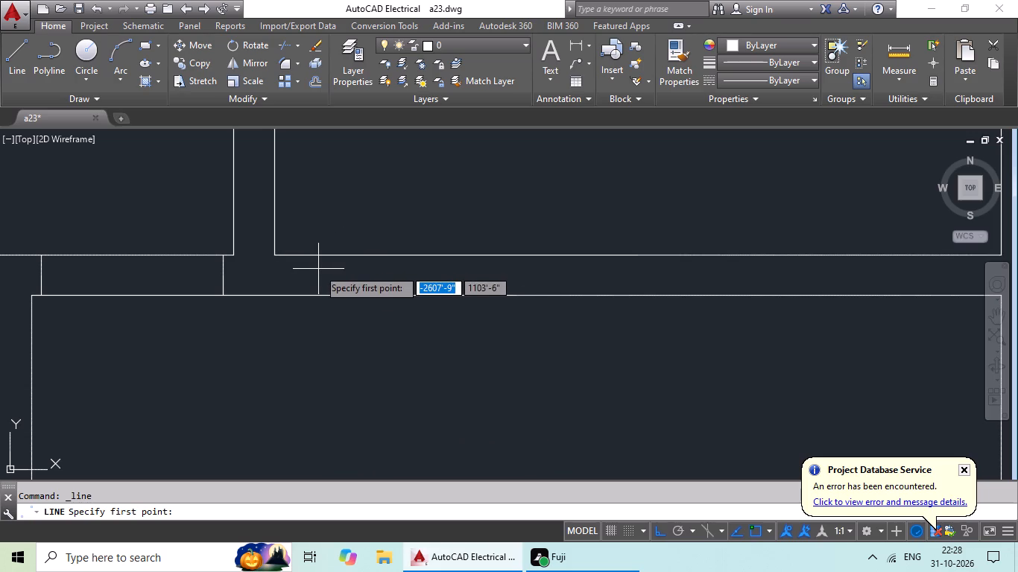
scroll(338, 261, "up", 2)
left_click(291, 247)
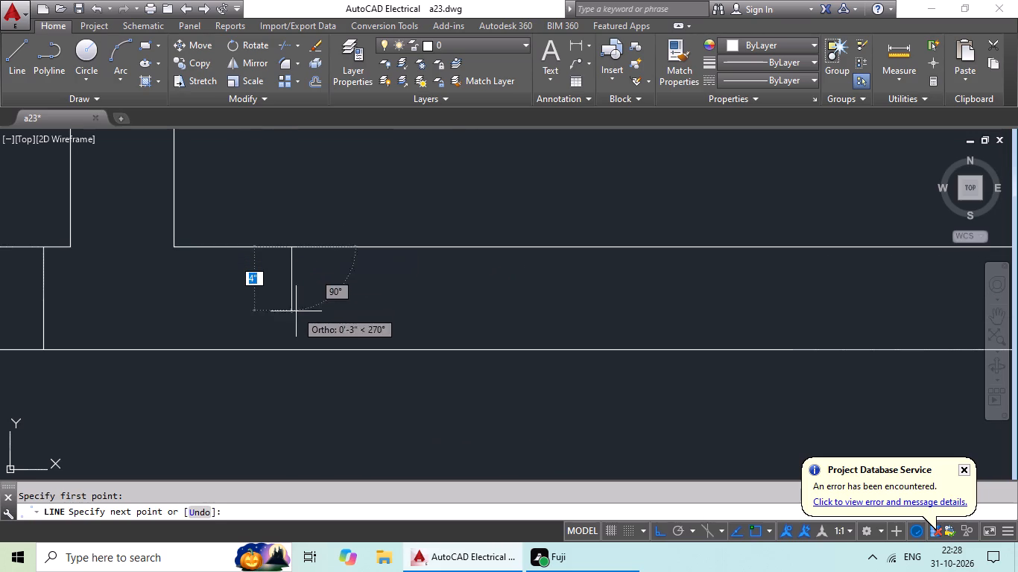
left_click(288, 349)
key("Escape")
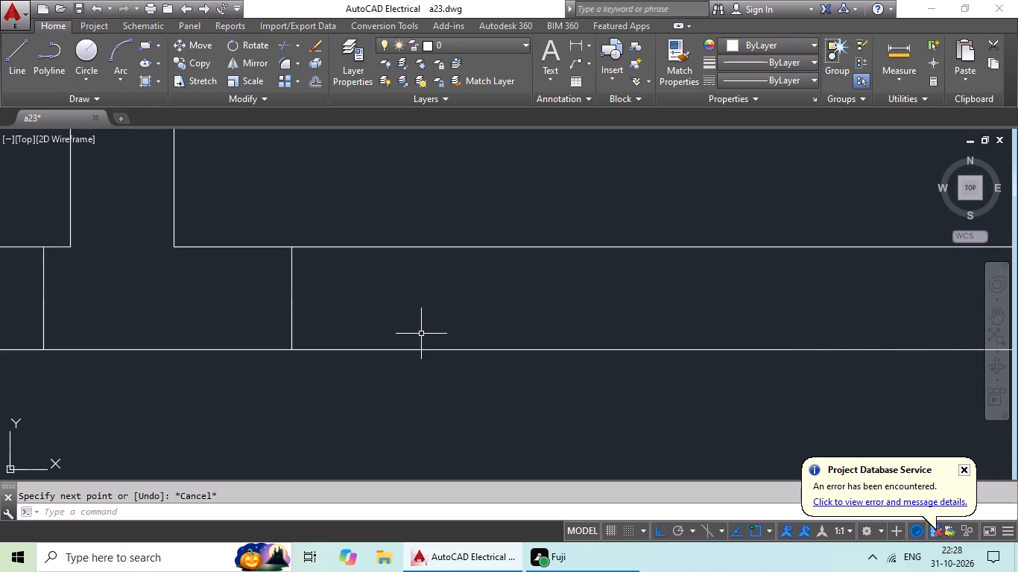
Offset the second north room's jamb line 3' to the east.
key("o")
key("Return")
type("3'")
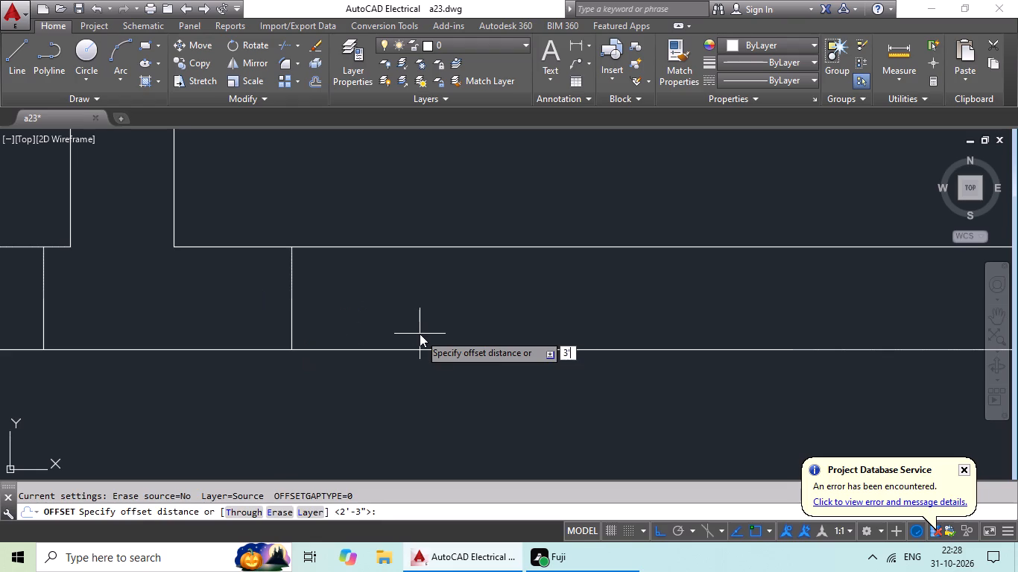
key("Return")
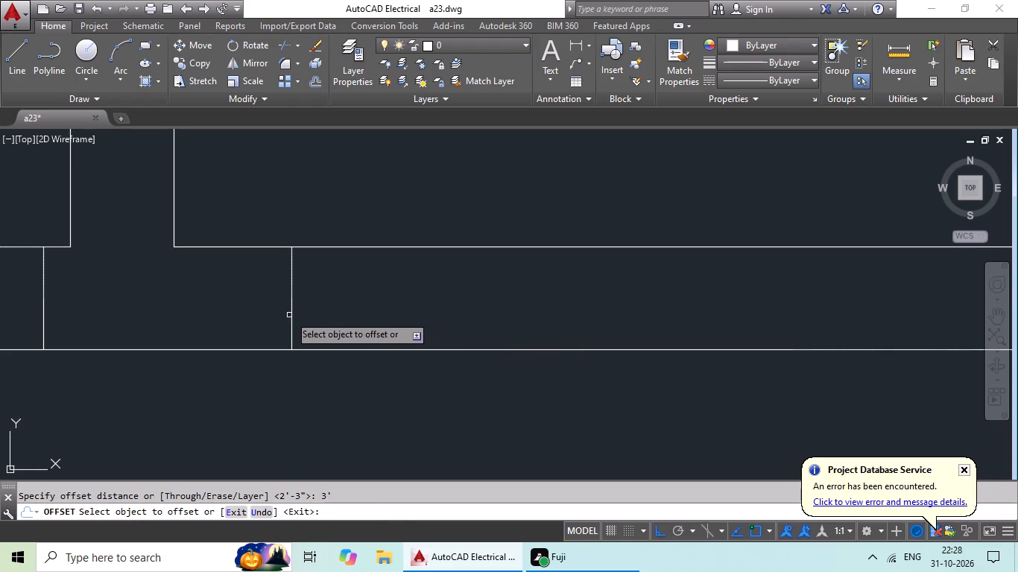
left_click_drag(289, 315, 300, 314)
left_click(469, 328)
Draw a jamb line across the south wall of the third north room, just west of its east partition.
scroll(378, 312, "down", 3)
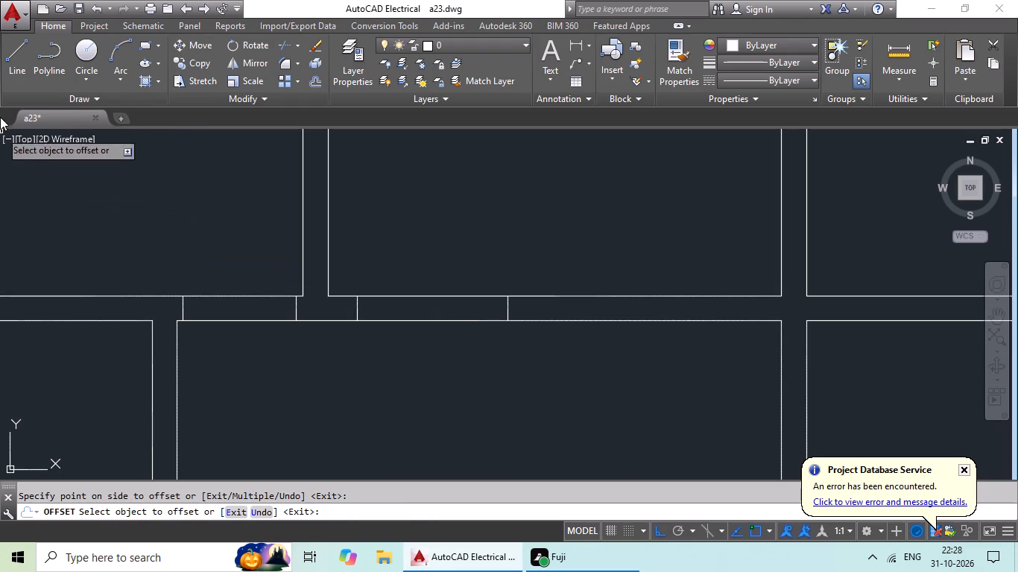
left_click_drag(12, 62, 23, 81)
scroll(230, 197, "down", 3)
middle_click_drag(332, 255, 249, 295)
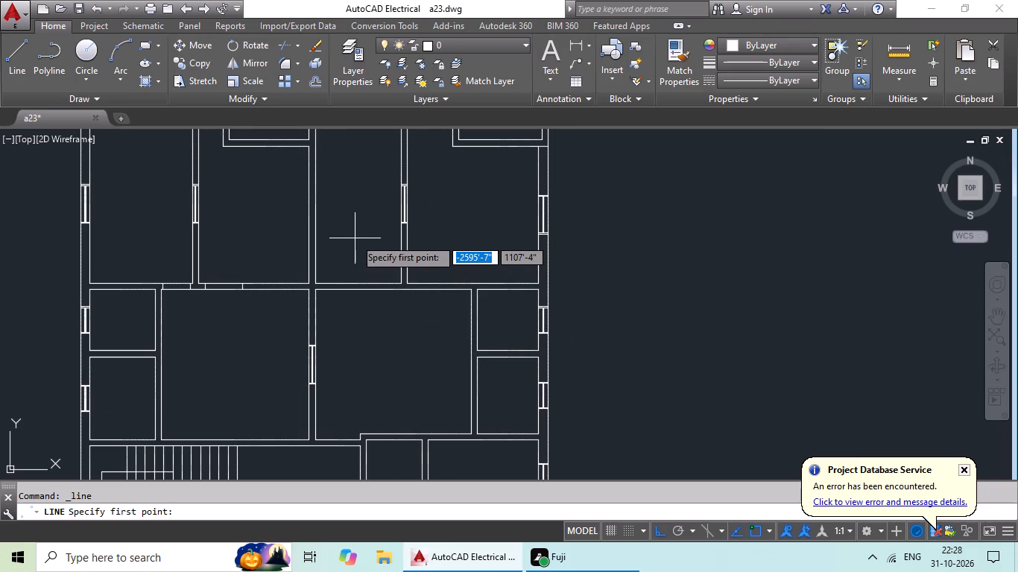
scroll(378, 238, "up", 3)
scroll(388, 267, "down", 3)
middle_click_drag(389, 244, 390, 243)
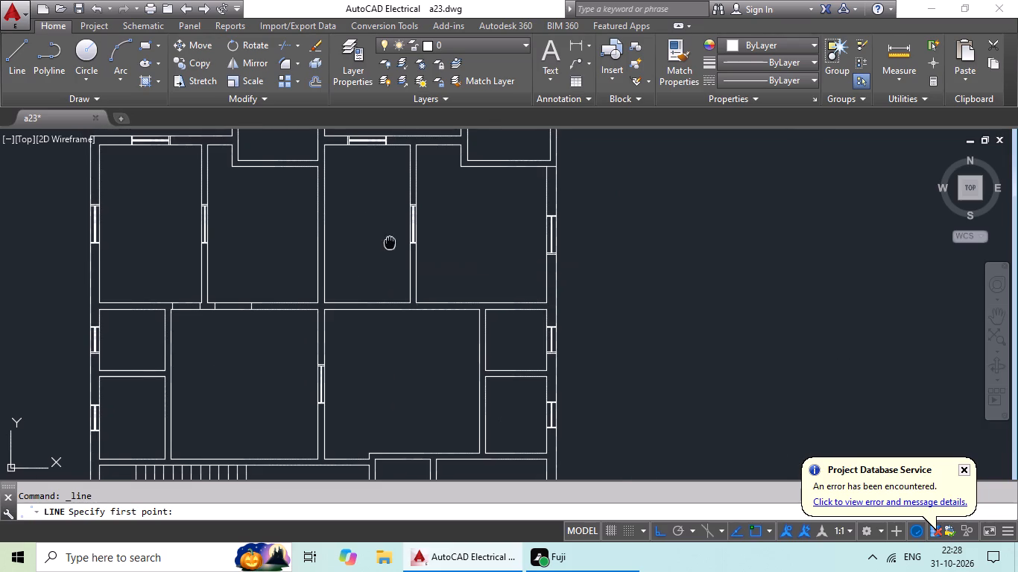
middle_click_drag(390, 243, 391, 215)
scroll(373, 276, "up", 4)
left_click_drag(540, 270, 546, 285)
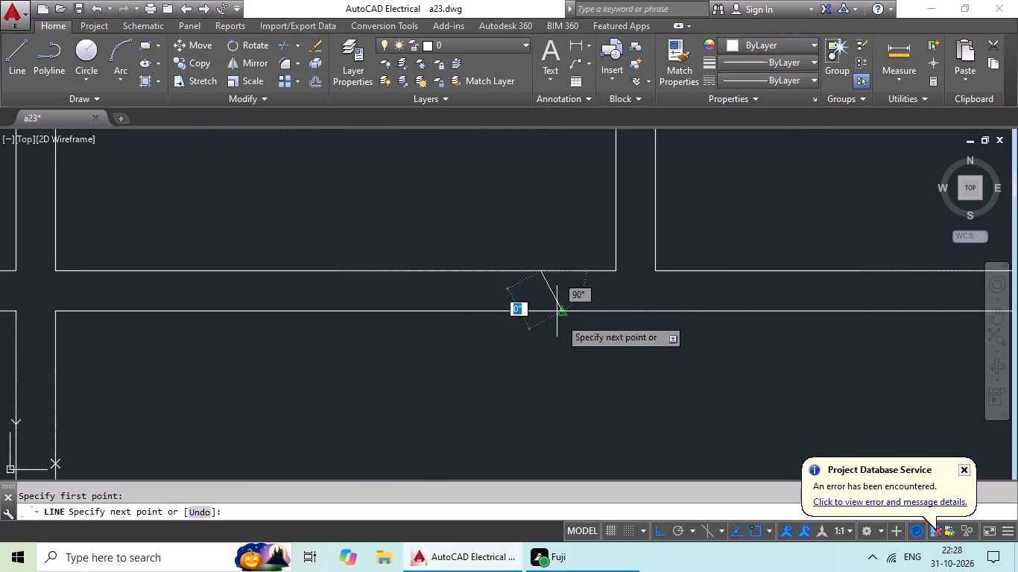
left_click(544, 314)
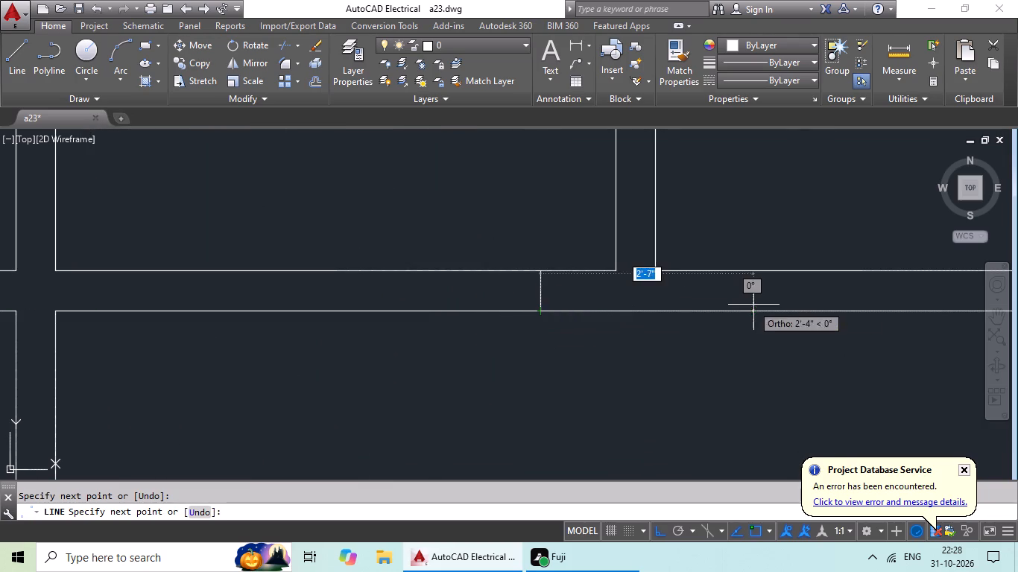
key("Escape")
Offset the third north room's jamb line 2' to the west.
key("o")
key("Return")
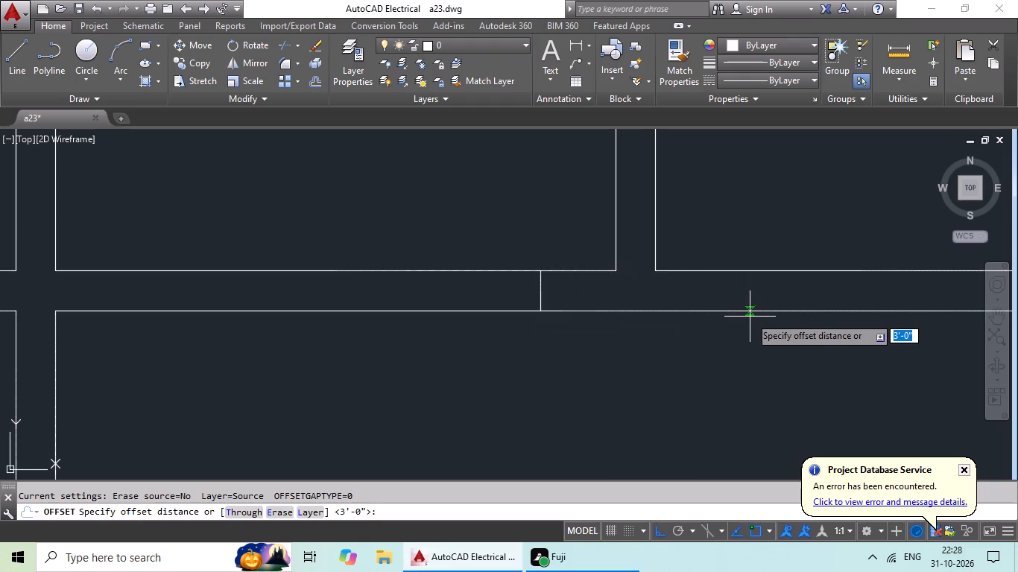
type("2'")
key("Return")
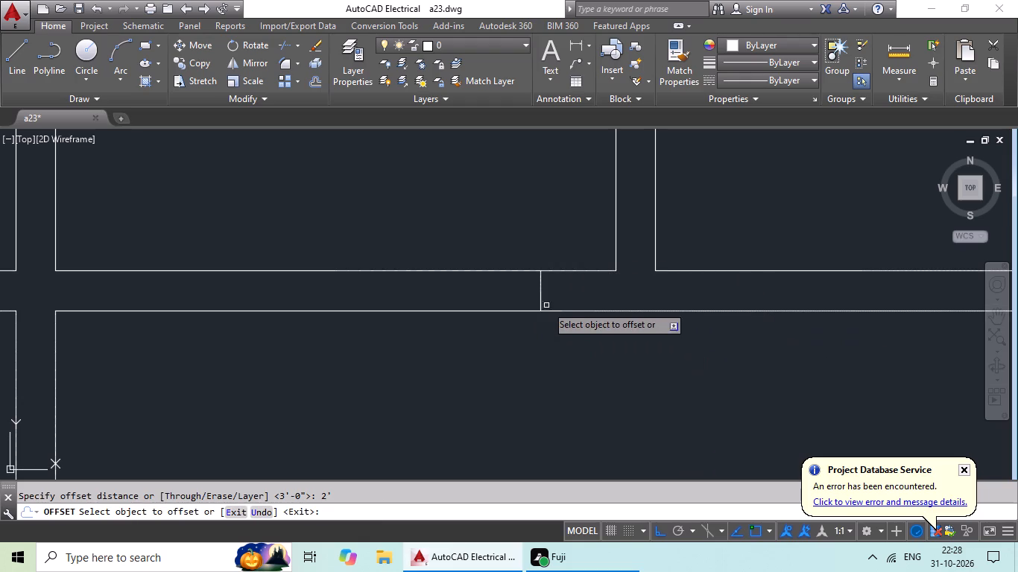
left_click(540, 282)
left_click(363, 281)
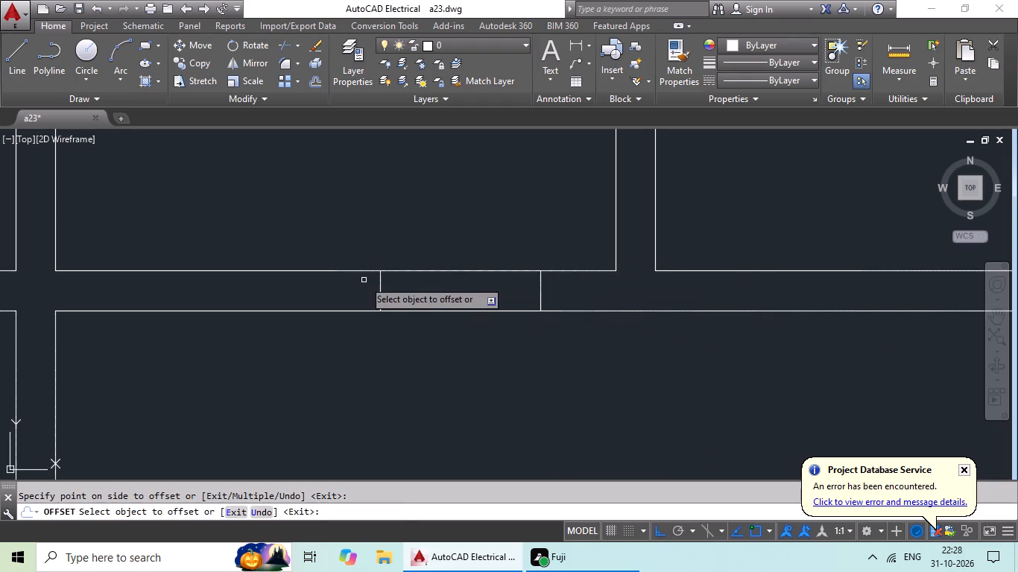
Draw a jamb line across the south wall of the northeast room, just east of its west partition.
left_click(24, 67)
middle_click_drag(483, 355, 315, 412)
scroll(636, 425, "down", 1)
middle_click_drag(630, 421, 410, 416)
scroll(358, 373, "up", 3)
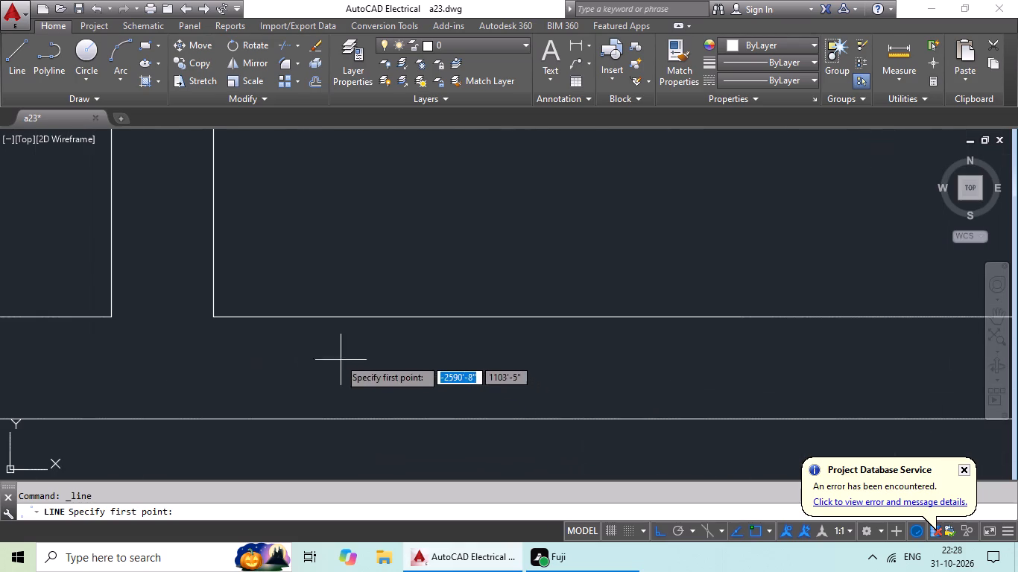
left_click(303, 319)
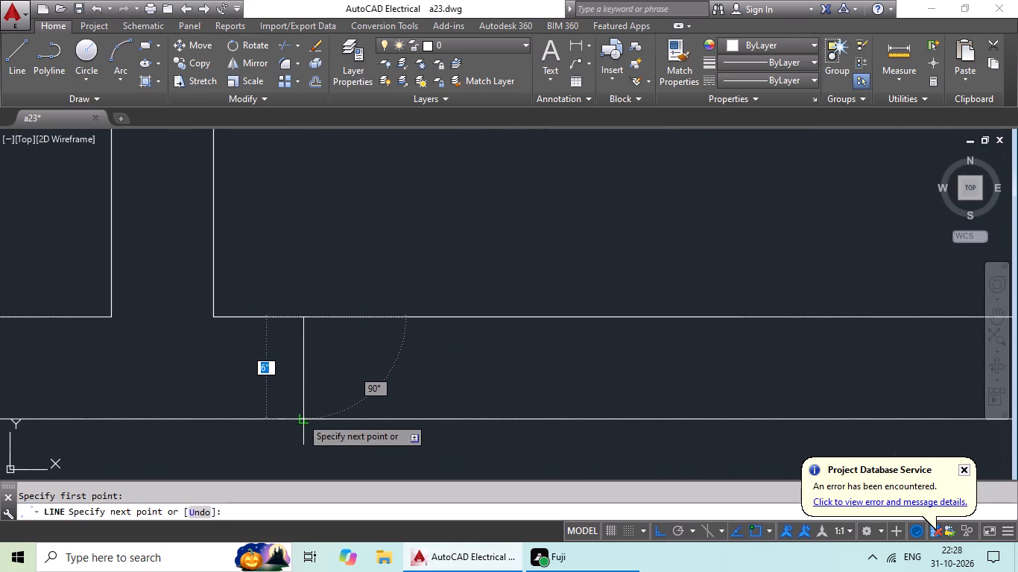
left_click_drag(300, 417, 321, 414)
key("Escape")
key("Escape")
Offset the northeast room's jamb line 3' to the east.
key("o")
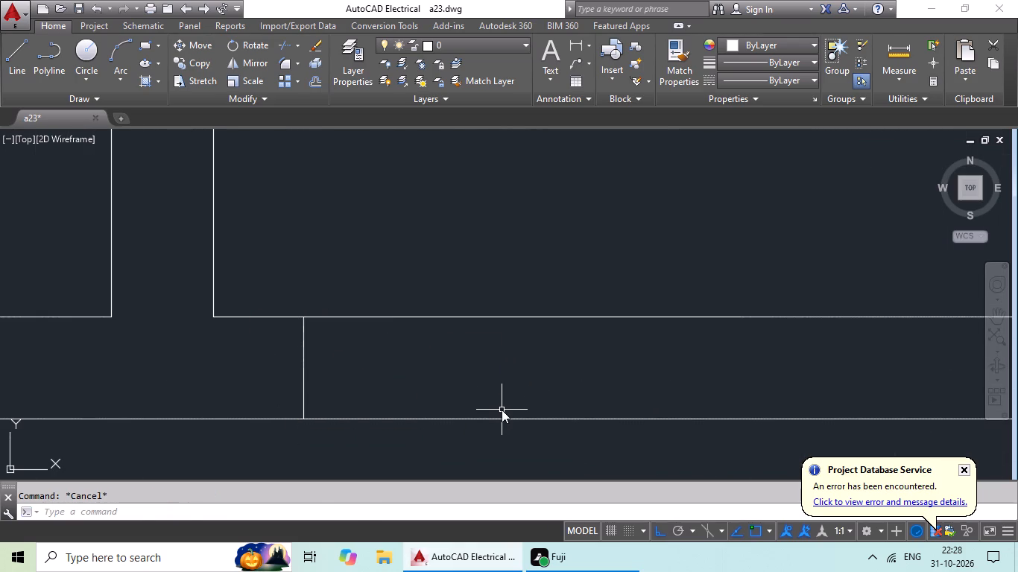
key("Return")
type("3'")
key("Return")
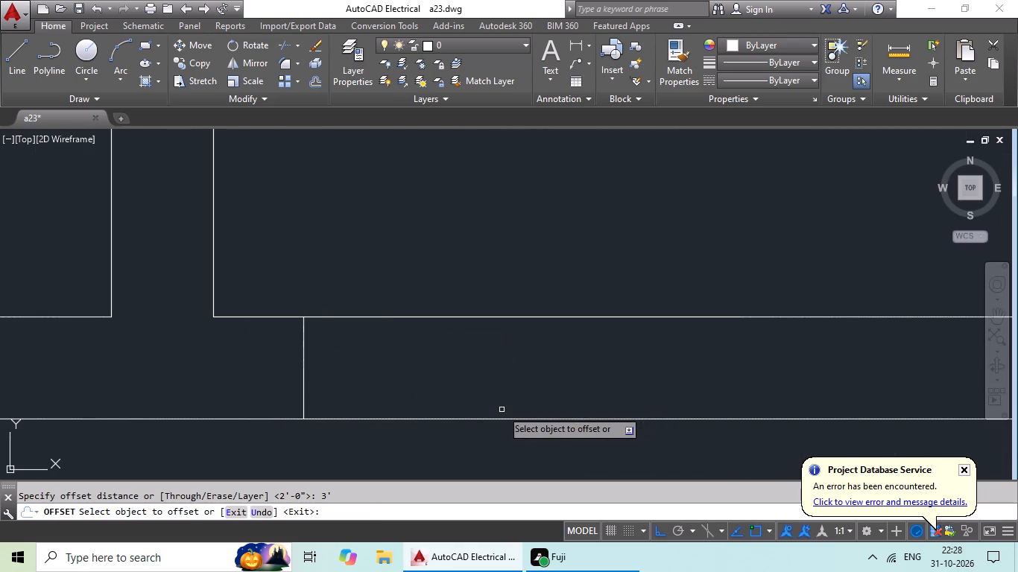
left_click_drag(304, 361, 321, 370)
left_click(418, 387)
Draw a jamb line across the east wall of the upper small west room, just north of its south wall.
scroll(446, 379, "down", 5)
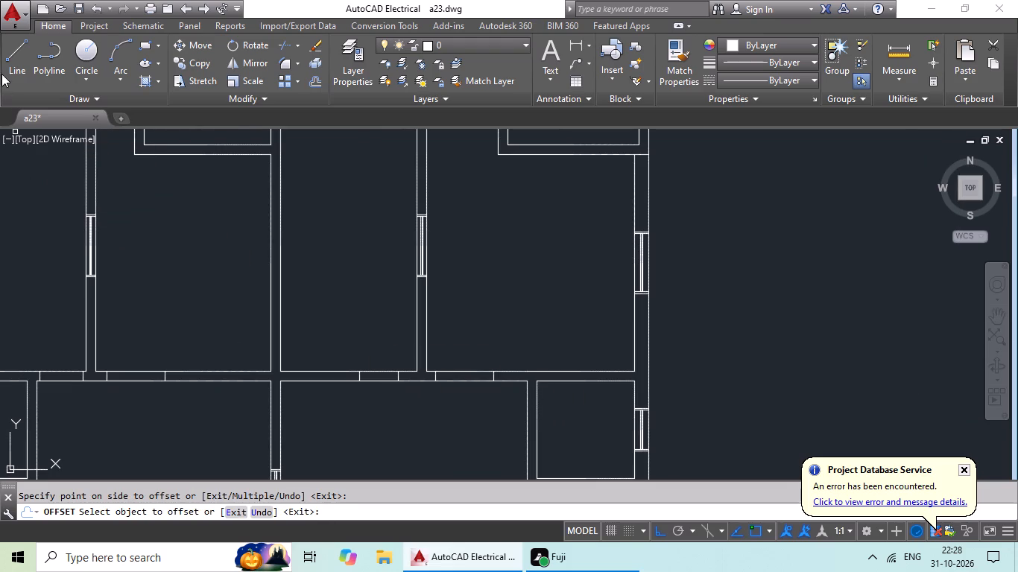
left_click_drag(20, 68, 8, 109)
scroll(322, 360, "down", 3)
middle_click_drag(356, 355, 413, 320)
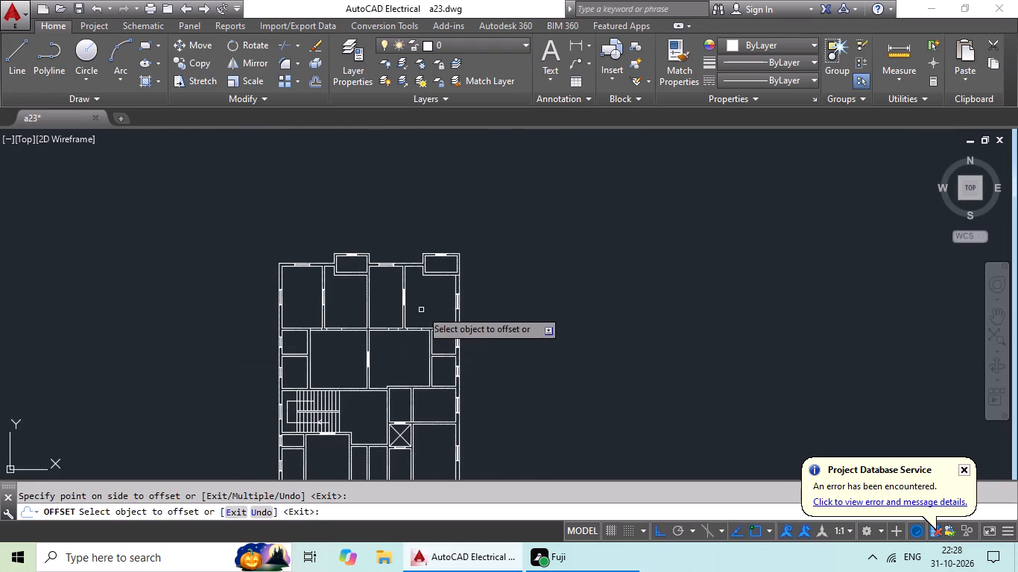
left_click(18, 57)
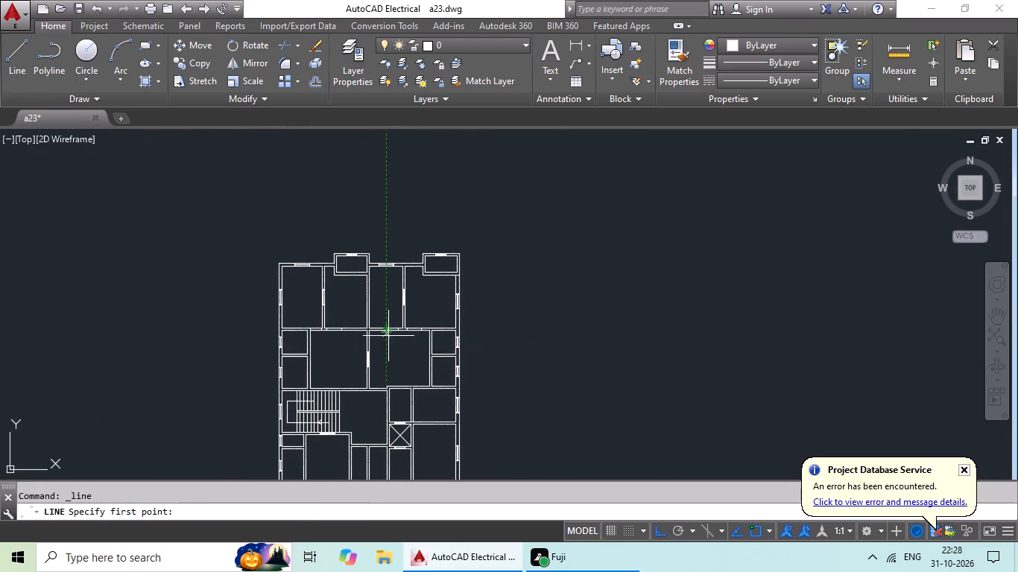
middle_click_drag(358, 357, 446, 311)
scroll(401, 313, "up", 3)
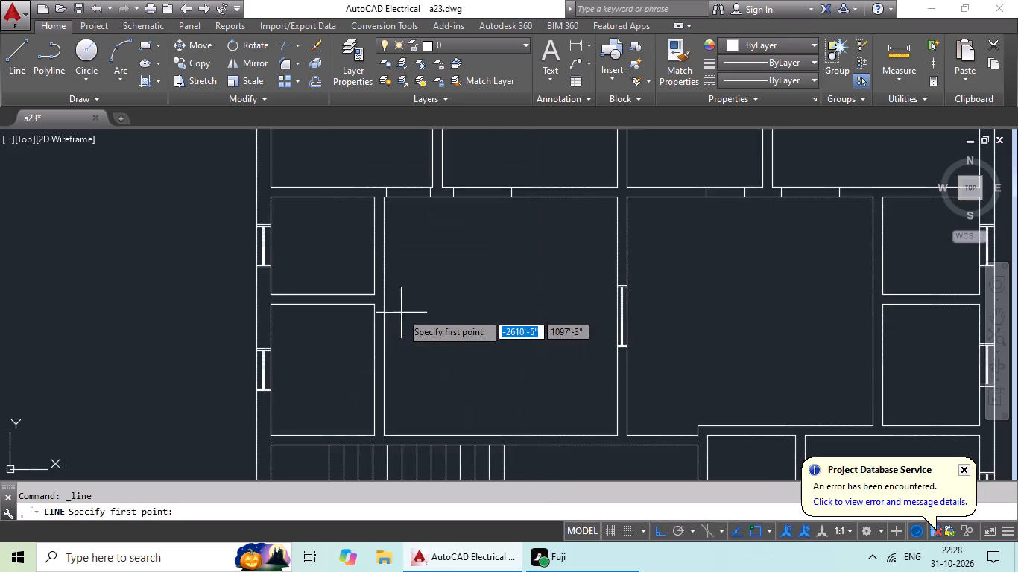
middle_click_drag(431, 299, 420, 361)
scroll(376, 337, "up", 2)
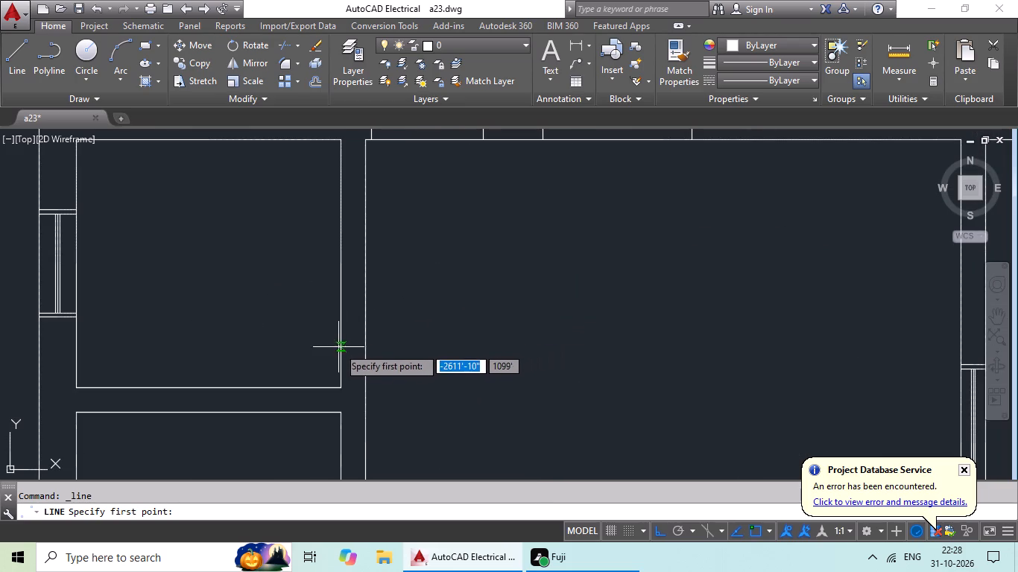
left_click(342, 340)
left_click_drag(366, 340, 375, 339)
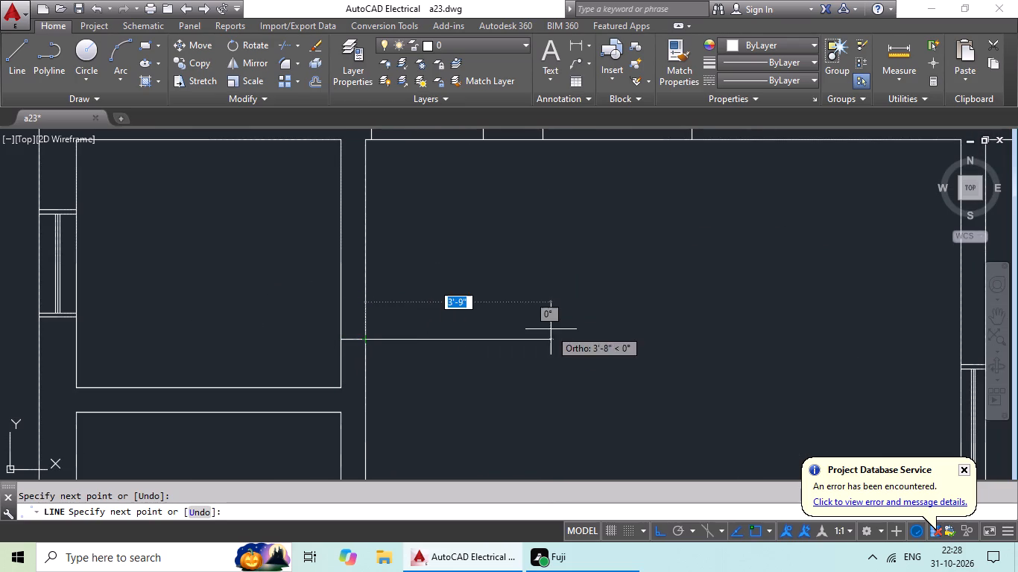
key("Escape")
Offset the upper small west room's jamb line 2' to the north.
key("o")
key("Return")
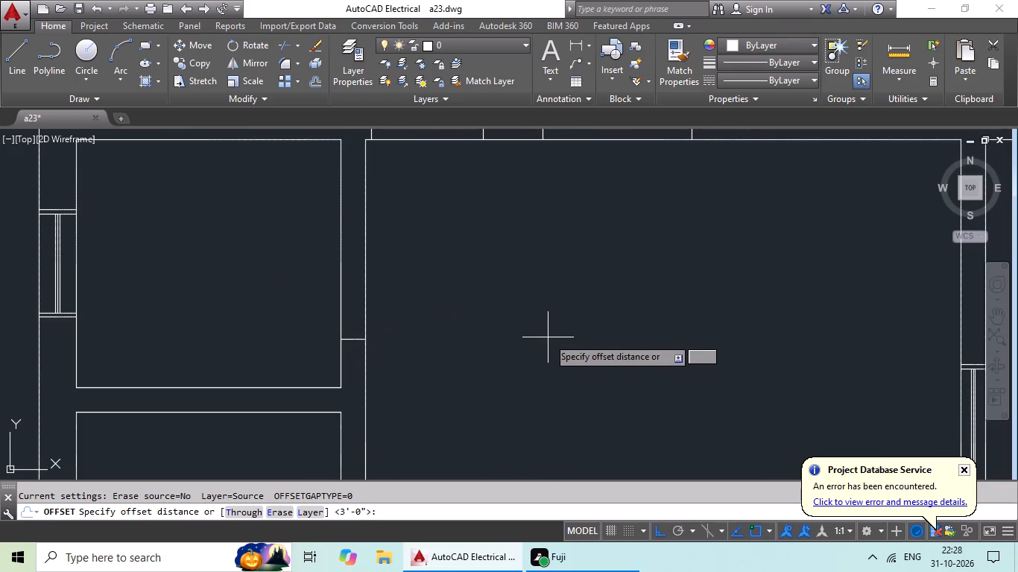
type("2'")
key("Return")
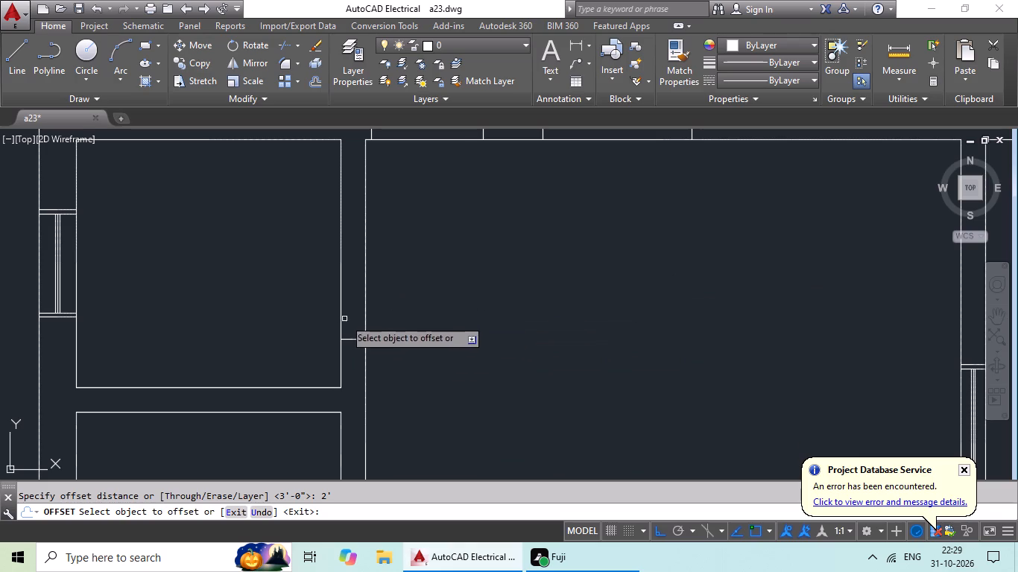
left_click_drag(350, 340, 355, 329)
left_click(368, 297)
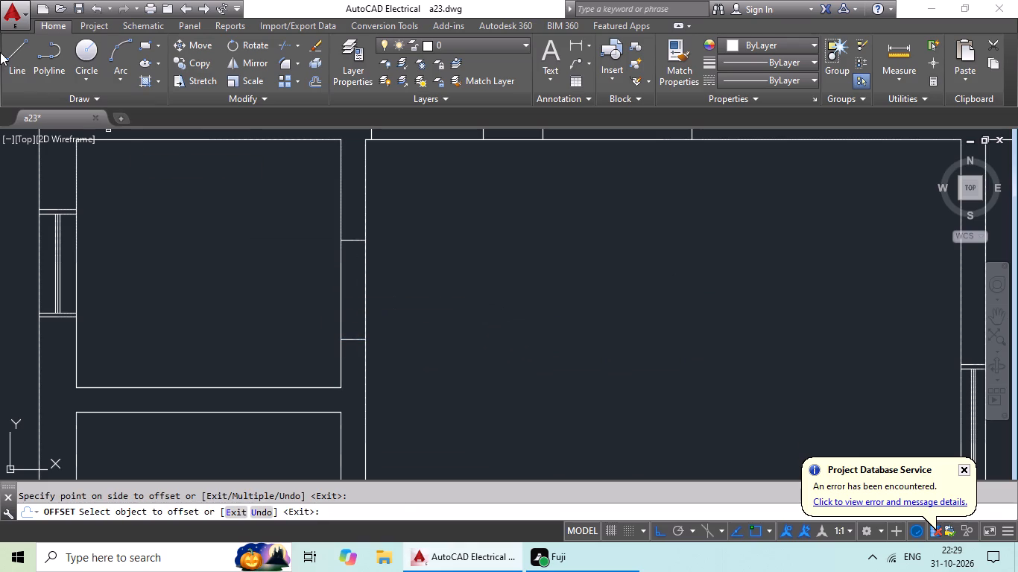
Draw a jamb line across the east wall of the lower small west room, just south of its north wall.
left_click_drag(7, 51, 14, 63)
middle_click_drag(449, 241, 480, 165)
scroll(484, 188, "down", 2)
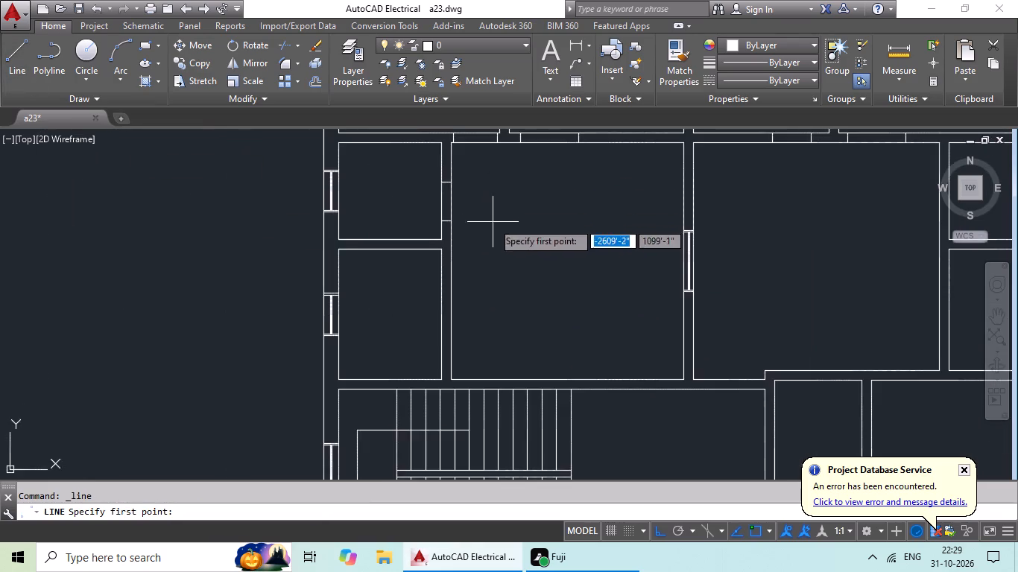
middle_click_drag(493, 221, 486, 188)
scroll(441, 213, "up", 3)
left_click(413, 284)
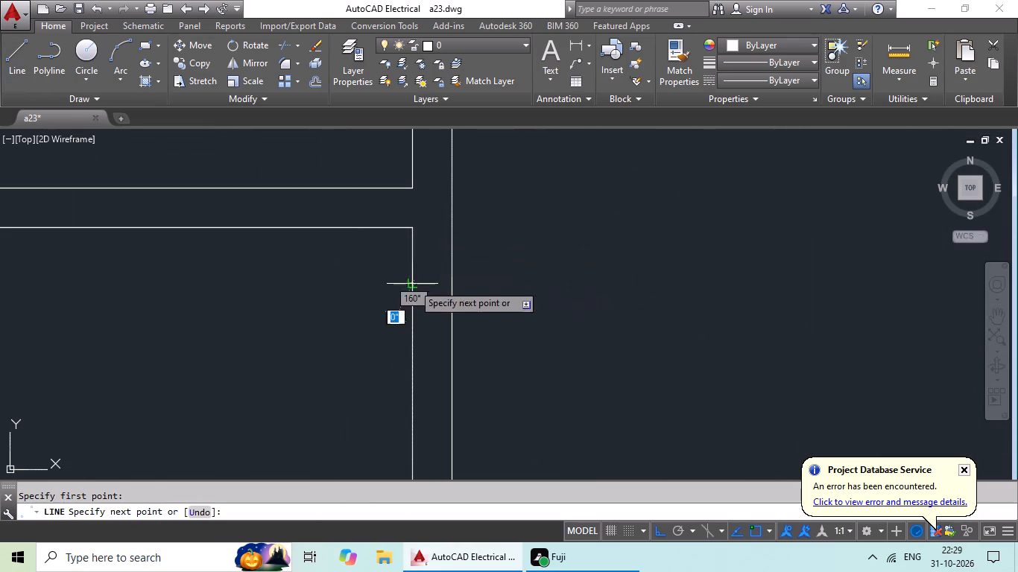
left_click_drag(452, 286, 480, 283)
key("Escape")
Offset the lower small west room's jamb line 1'5" to the south, and offset the copy another 1'5" south.
scroll(626, 270, "down", 2)
middle_click_drag(626, 270, 616, 270)
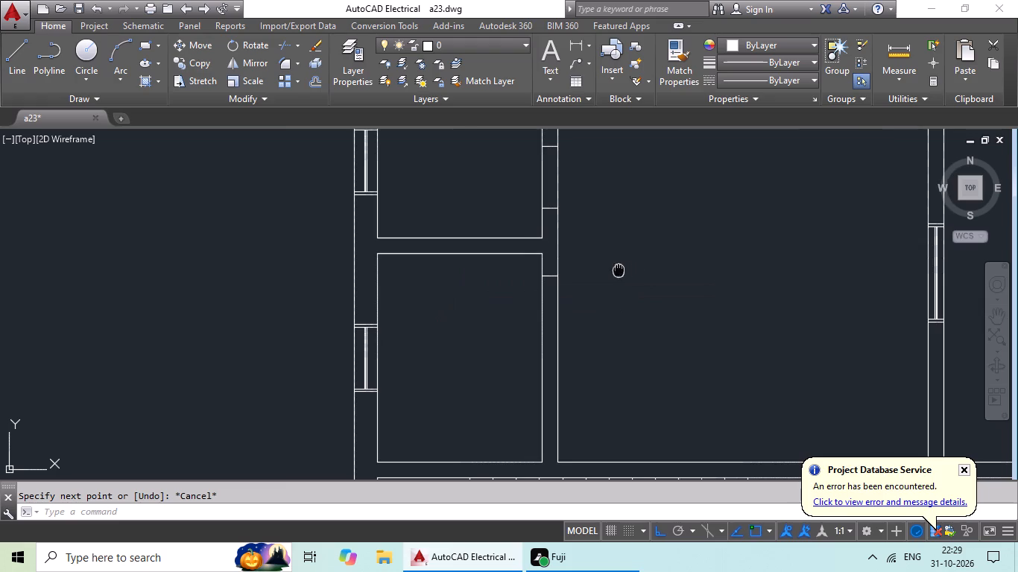
middle_click_drag(616, 270, 548, 278)
key("o")
key("Return")
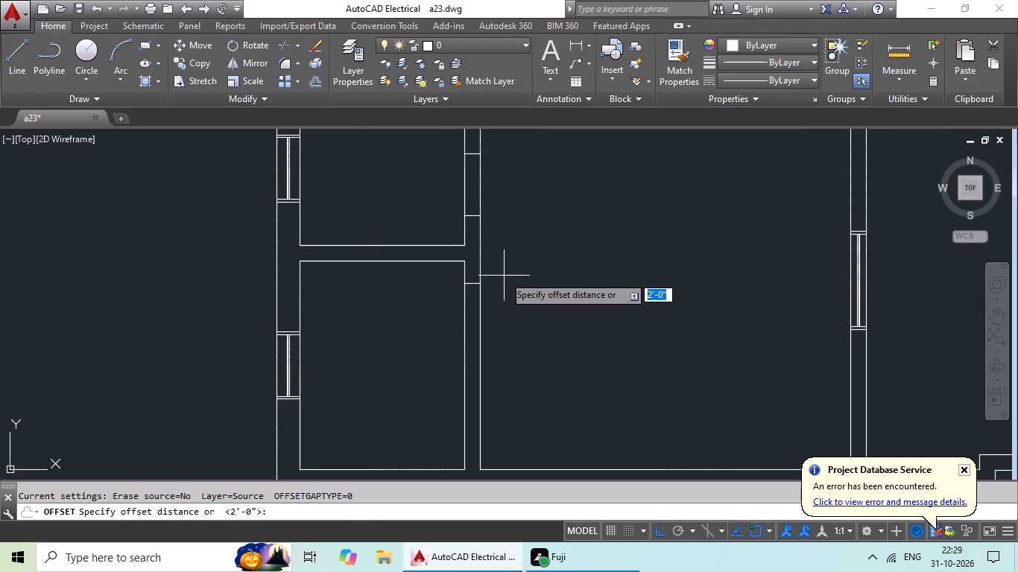
key("1")
type("'5\"")
key("Return")
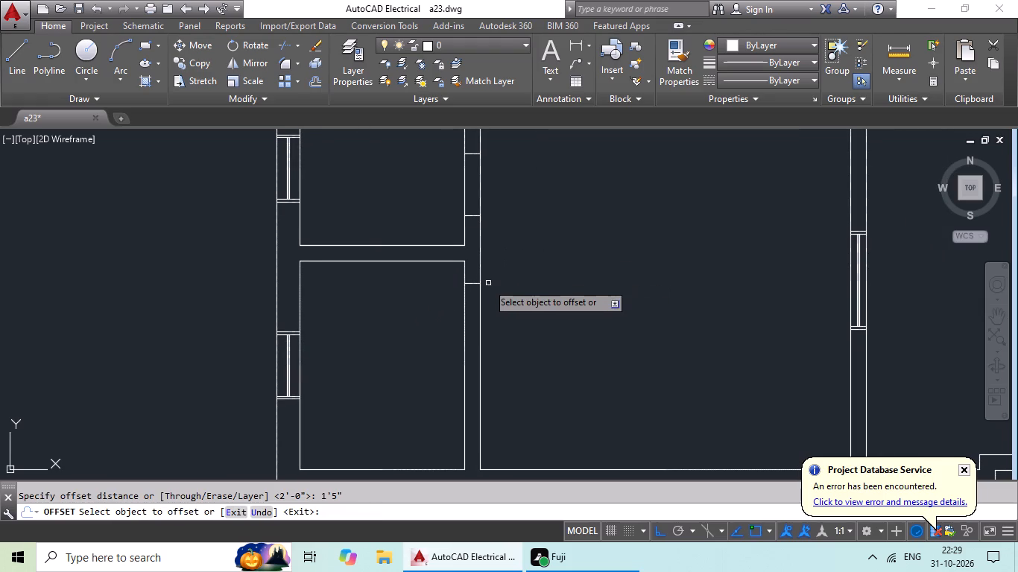
left_click(473, 285)
left_click(471, 294)
left_click_drag(475, 325, 468, 360)
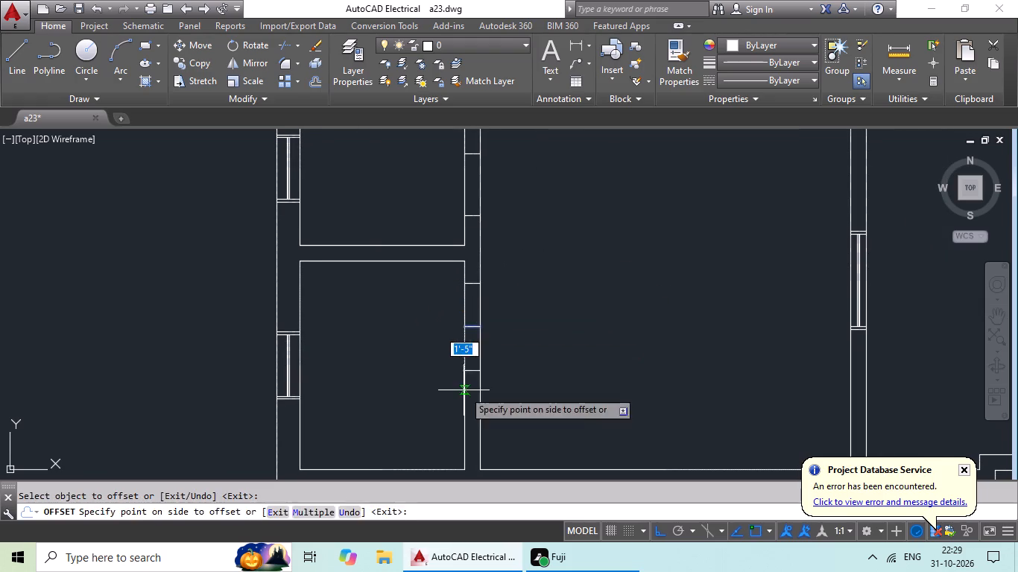
left_click(463, 391)
Draw a jamb line across the west wall of the upper small east room, a little south of its north wall.
left_click(17, 53)
scroll(446, 253, "down", 2)
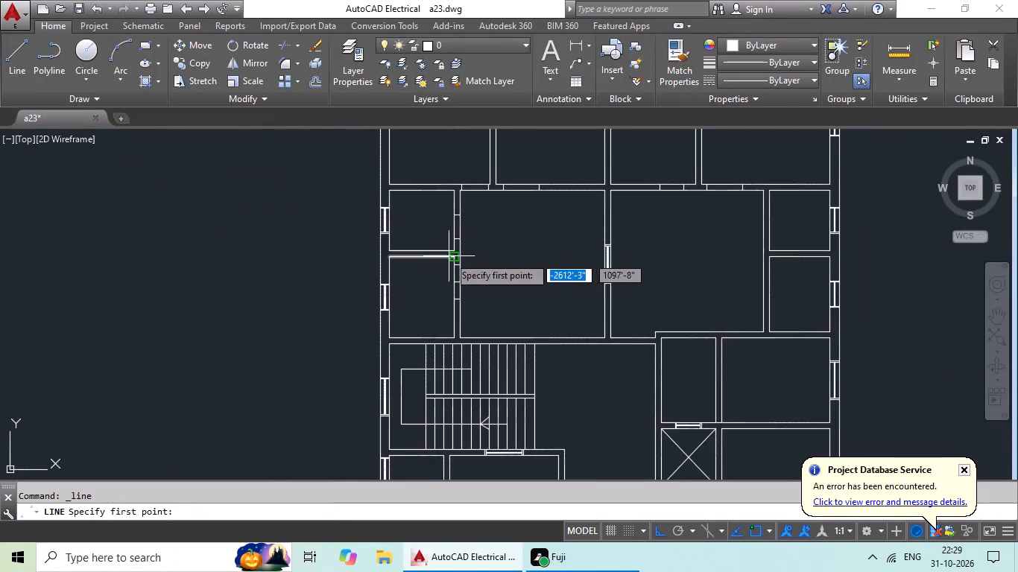
middle_click_drag(508, 273, 263, 274)
middle_click_drag(427, 267, 377, 285)
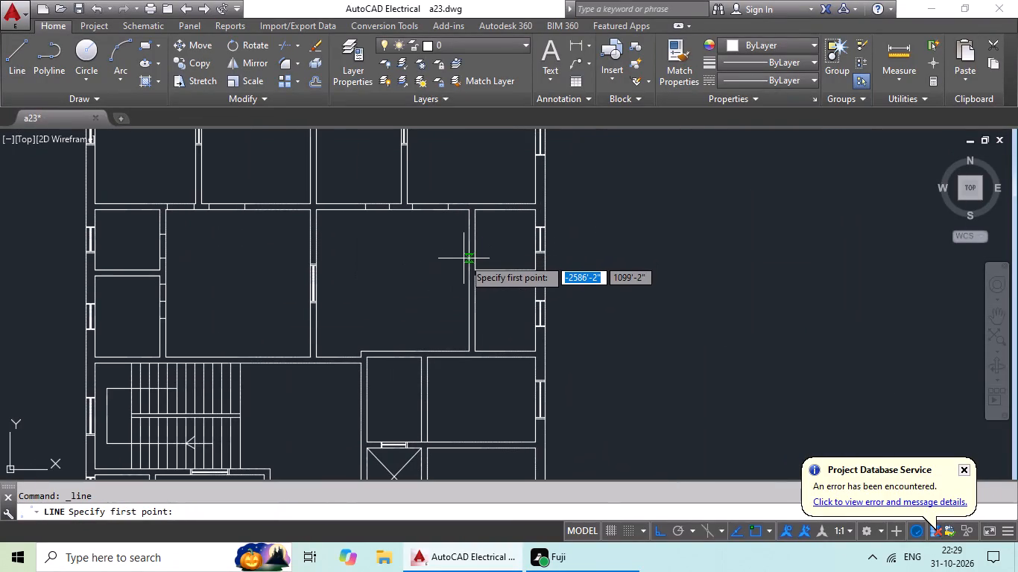
scroll(487, 239, "up", 3)
scroll(476, 239, "down", 3)
scroll(472, 230, "up", 2)
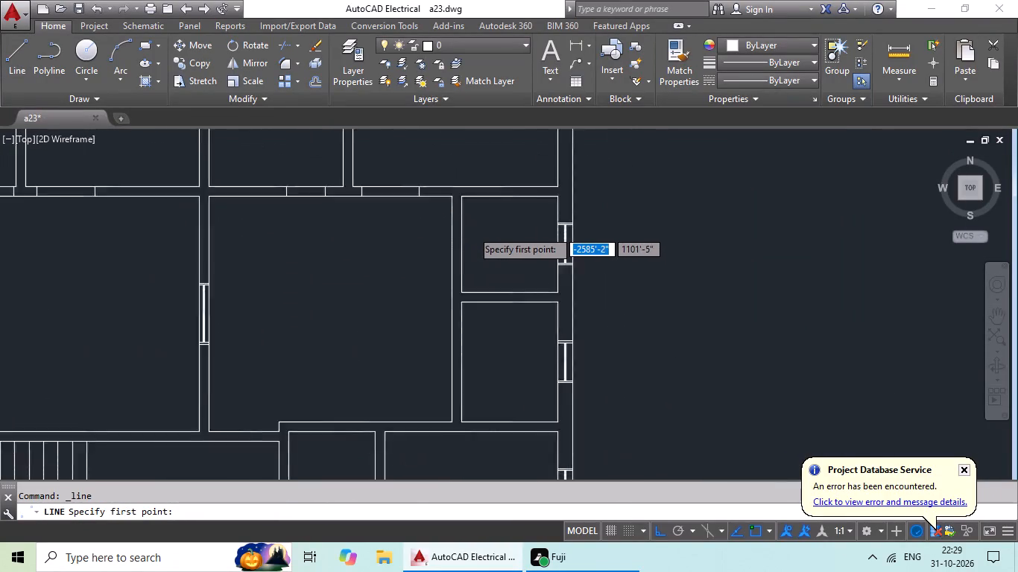
left_click(440, 226)
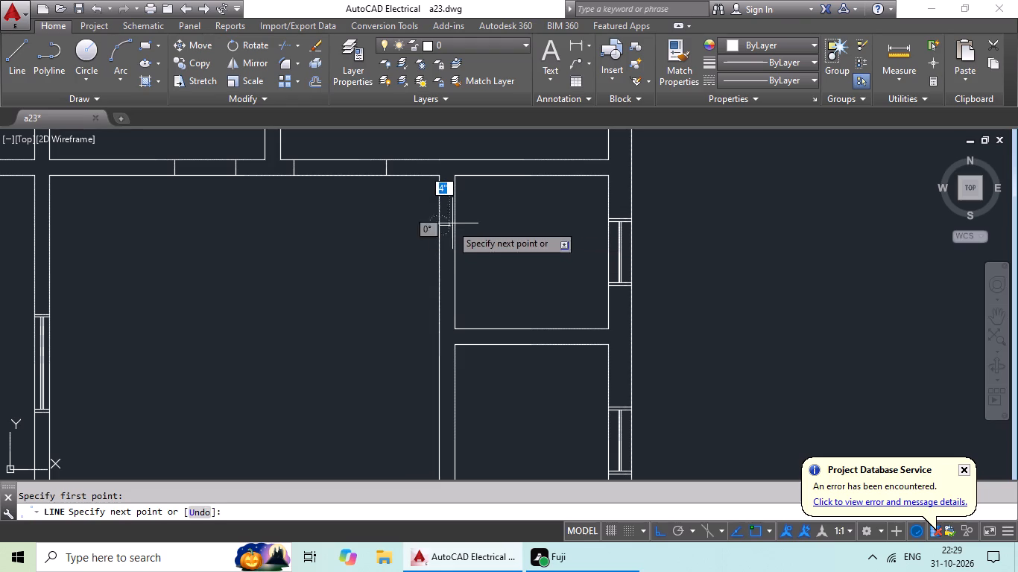
left_click(454, 223)
key("Escape")
Offset the upper small east room's jamb line 2' to the south.
key("o")
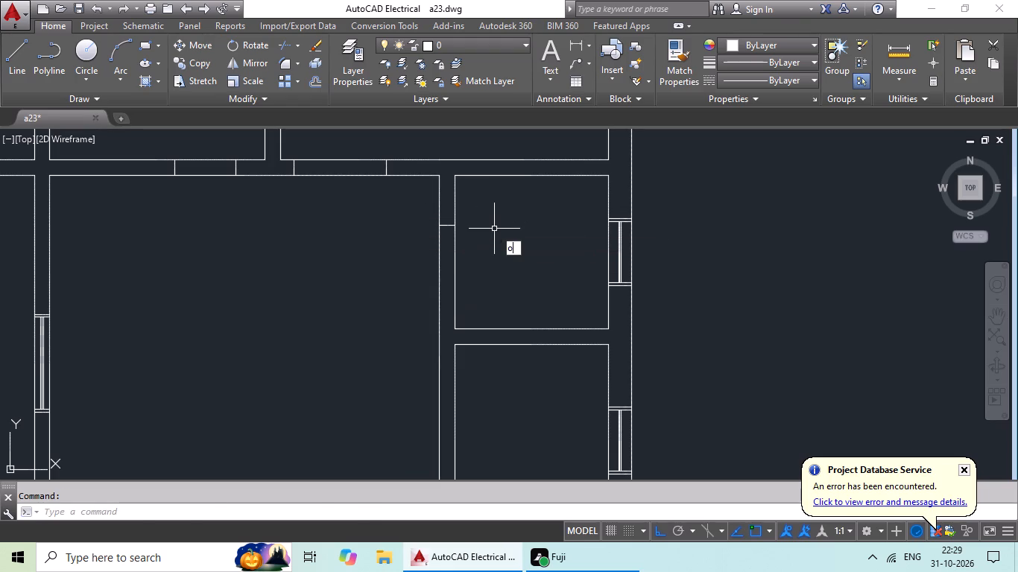
key("Return")
key("2")
key("apostrophe")
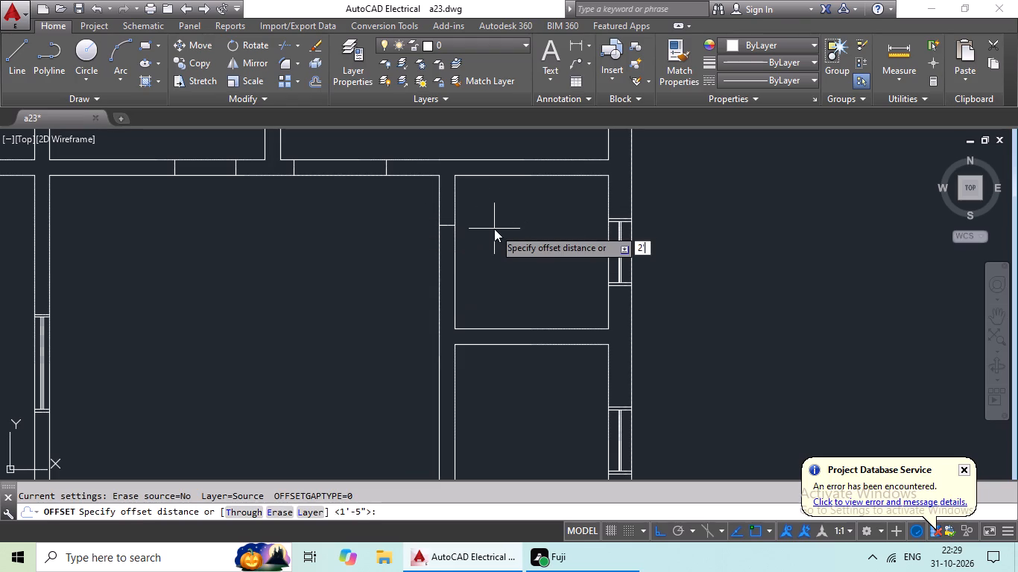
key("Return")
left_click_drag(443, 225, 442, 248)
left_click(442, 252)
Draw a jamb line across the west wall of the lower small east room, just south of its north wall.
left_click_drag(9, 67, 22, 83)
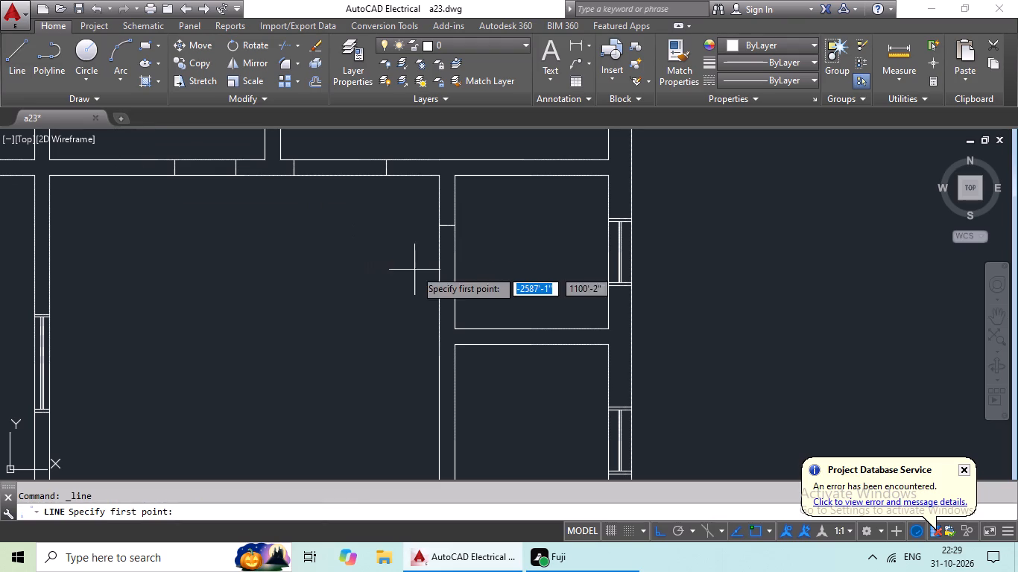
middle_click_drag(432, 268, 436, 156)
scroll(470, 271, "down", 1)
scroll(462, 258, "up", 3)
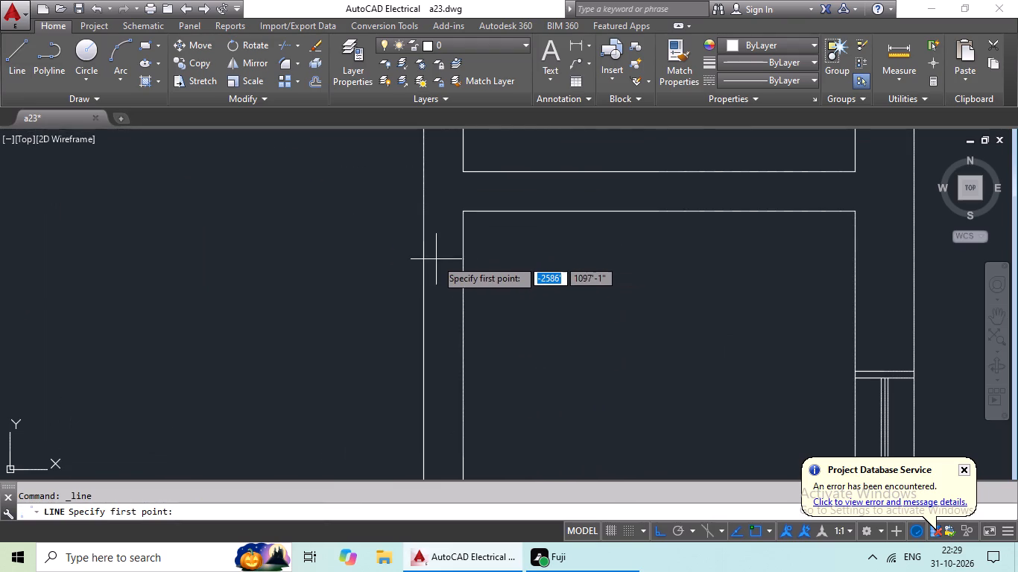
left_click(423, 272)
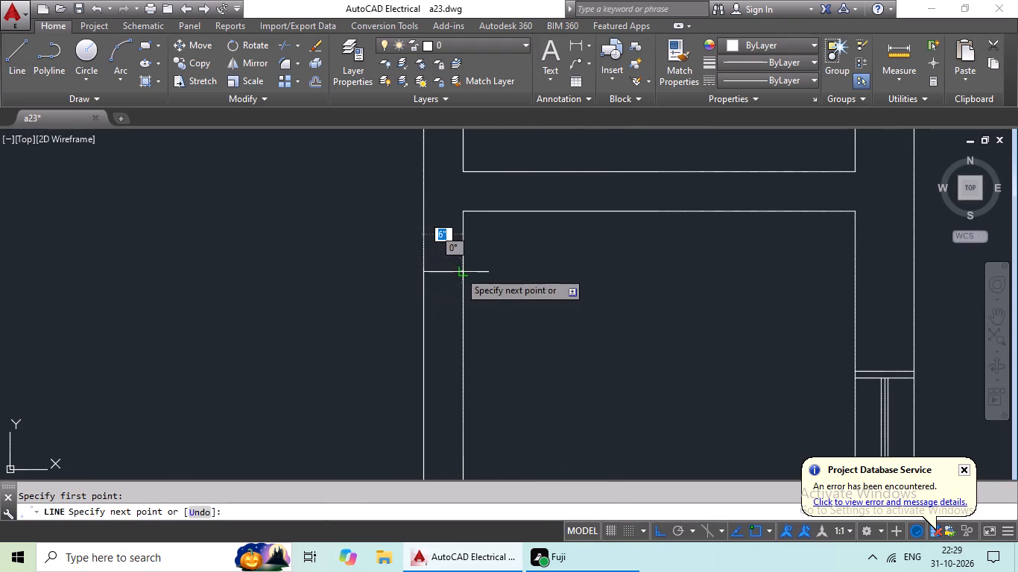
left_click_drag(459, 271, 468, 272)
key("Escape")
Offset the lower small east room's jamb line 1'5" to the south, and offset the copy another 1'5" south.
key("o")
key("Return")
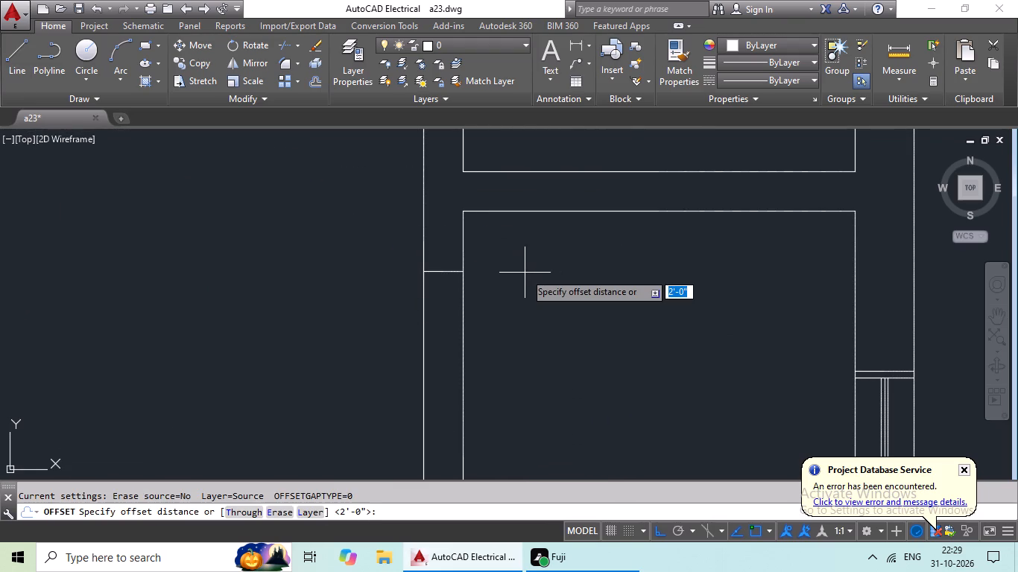
type("1'5")
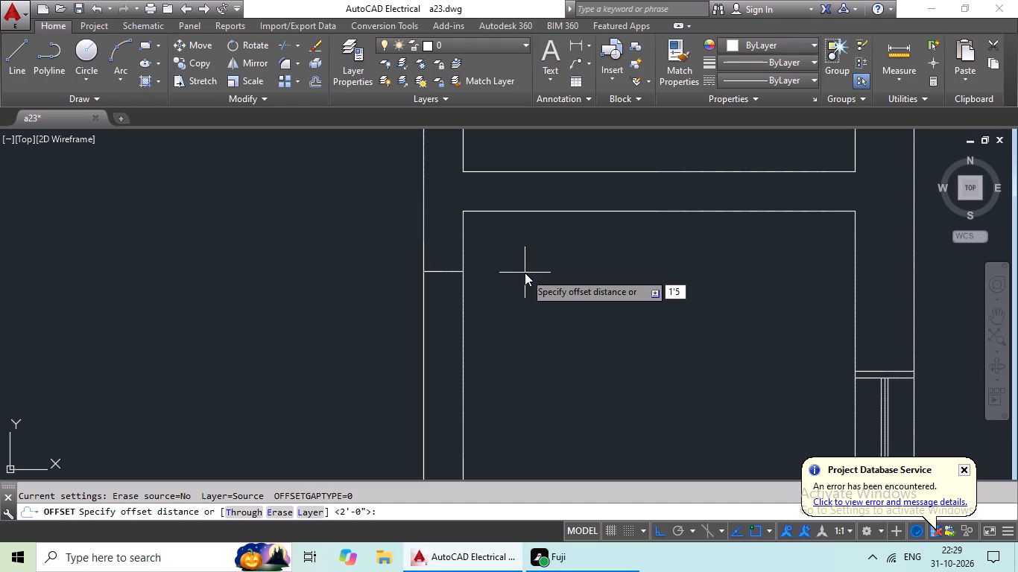
key("shift+quotedbl")
key("Return")
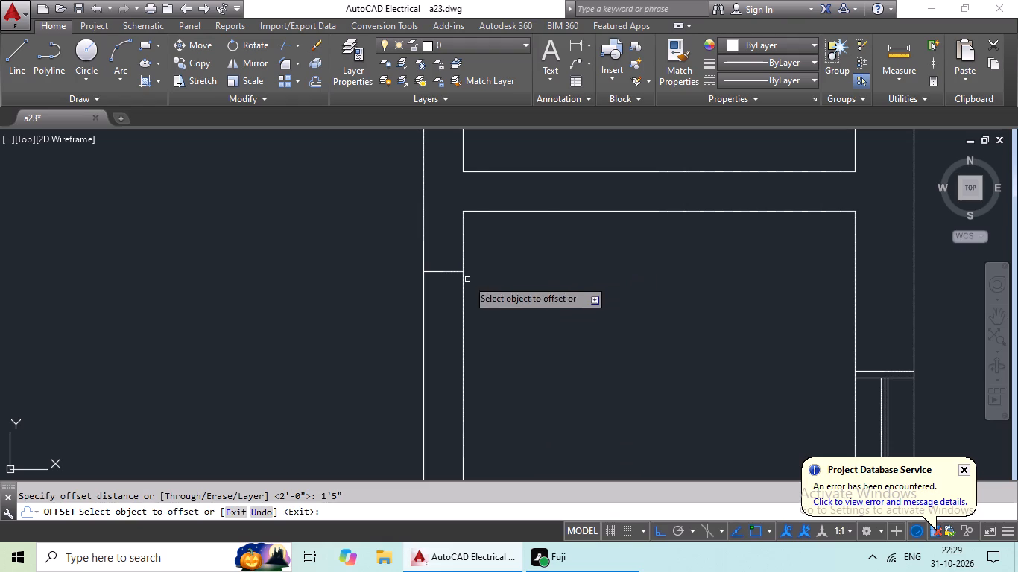
left_click_drag(447, 270, 437, 326)
left_click(430, 366)
left_click_drag(441, 382, 442, 409)
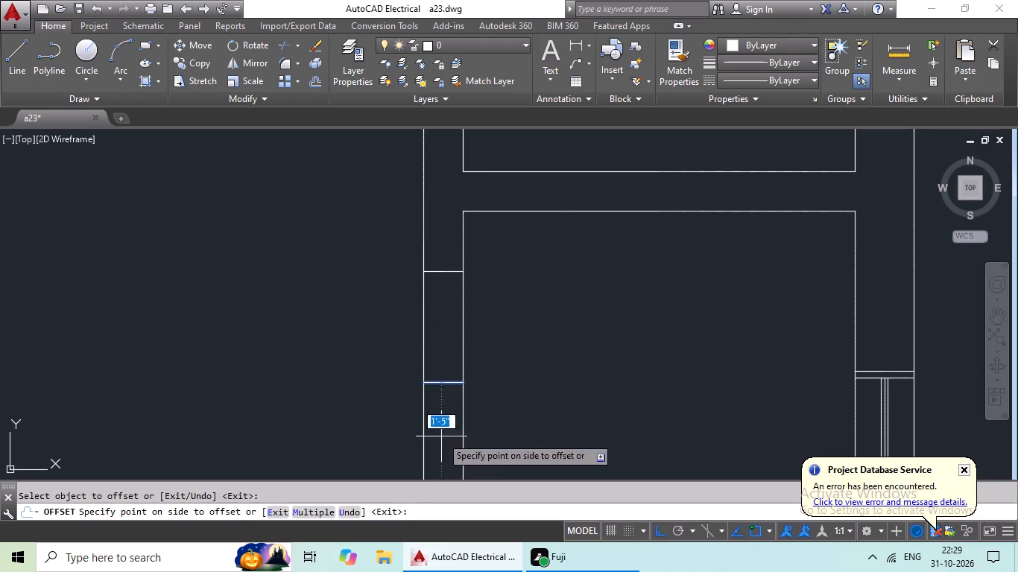
left_click(441, 436)
Measure the short south wall segment between the central partition and the wall jog with a linear dimension, without placing it.
scroll(483, 402, "down", 5)
middle_click_drag(414, 400, 484, 343)
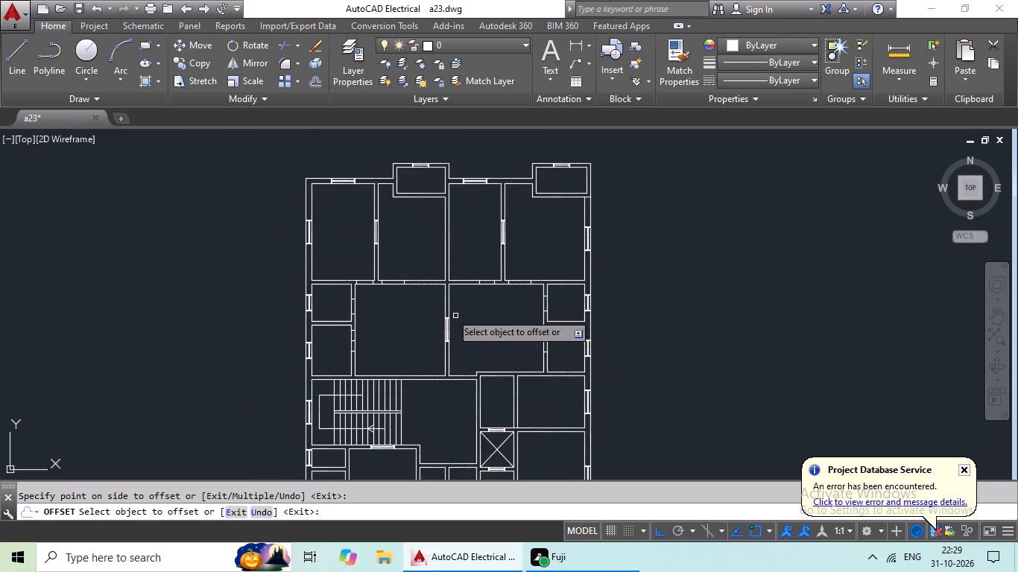
left_click(12, 60)
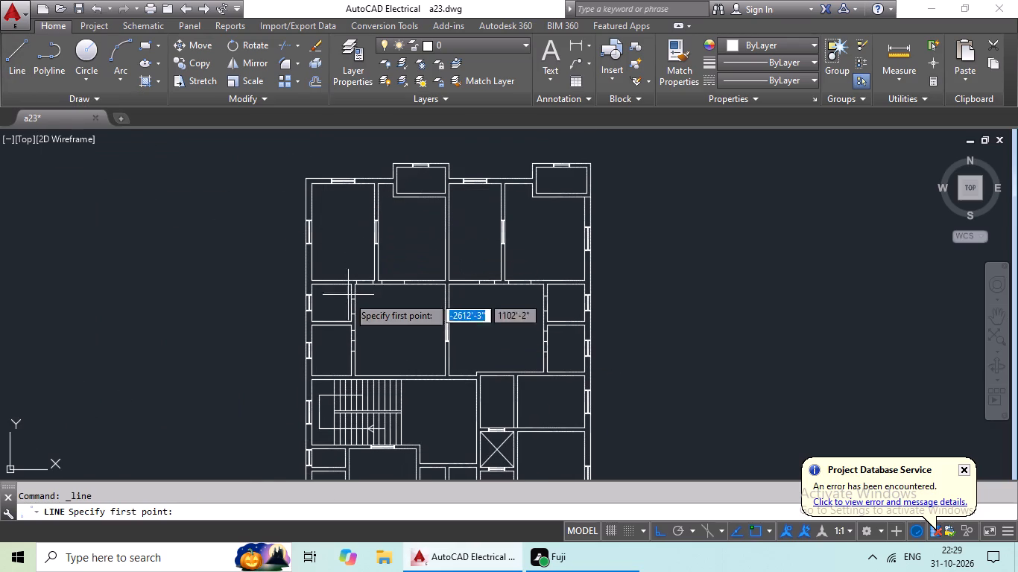
scroll(429, 383, "up", 2)
middle_click_drag(447, 398, 494, 366)
scroll(475, 360, "up", 1)
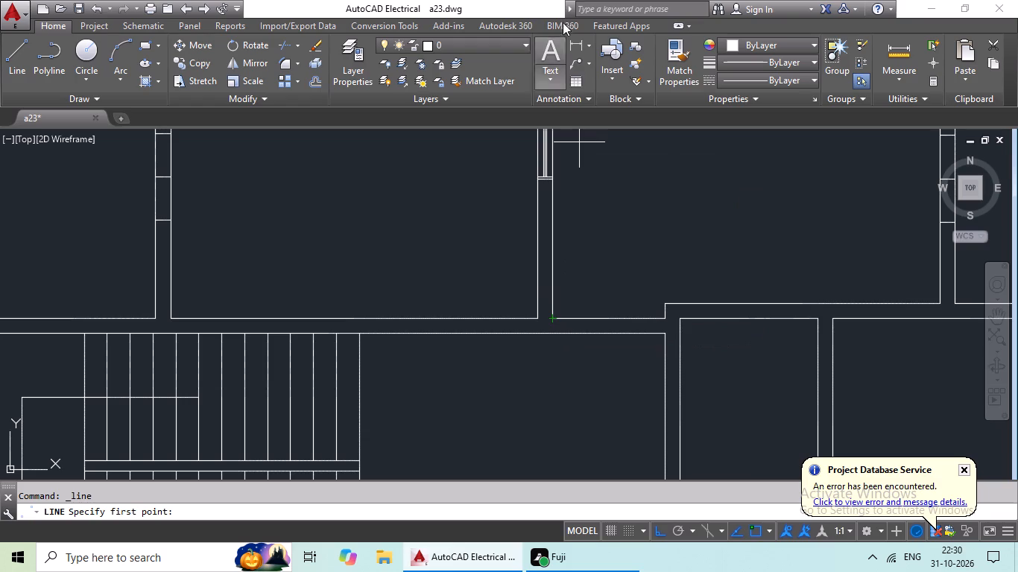
left_click(575, 38)
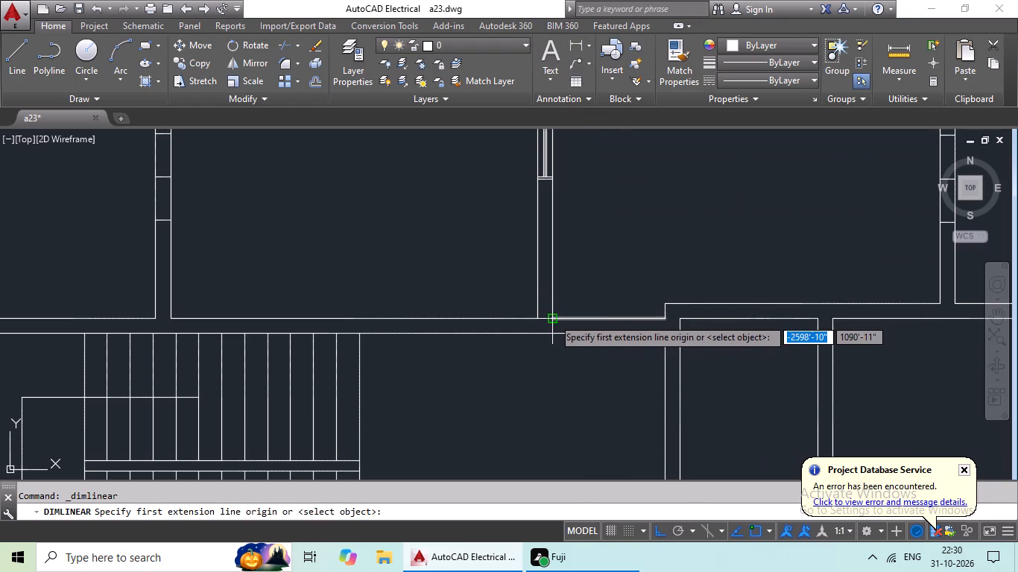
left_click(551, 318)
left_click_drag(665, 320, 665, 312)
scroll(664, 278, "up", 1)
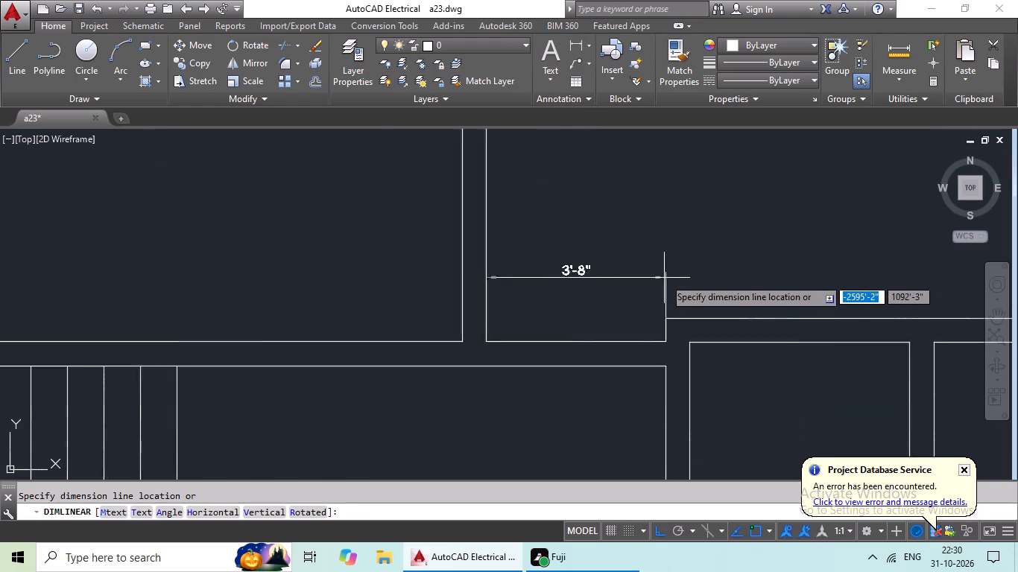
scroll(664, 278, "up", 1)
scroll(664, 282, "down", 1)
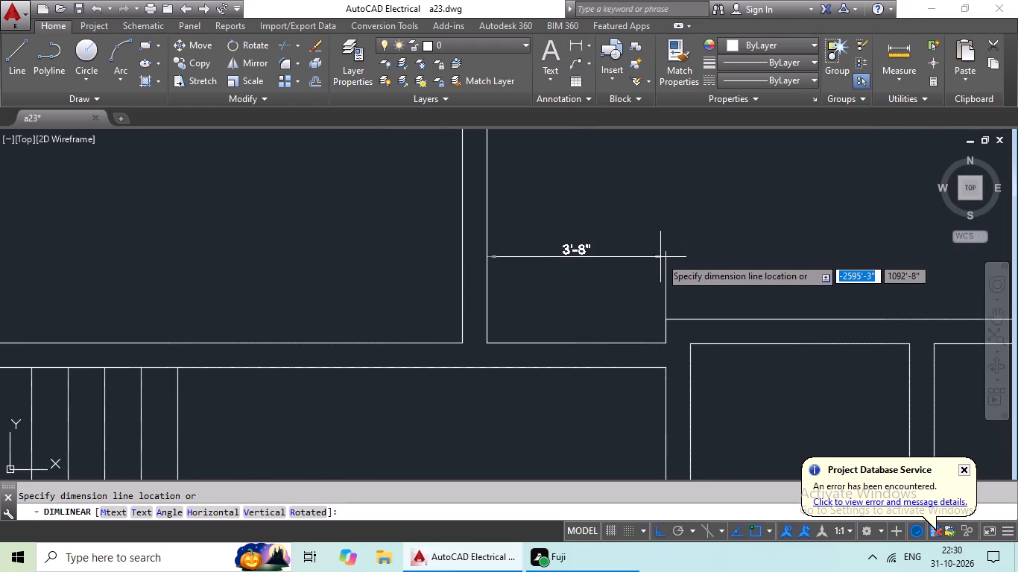
key("Escape")
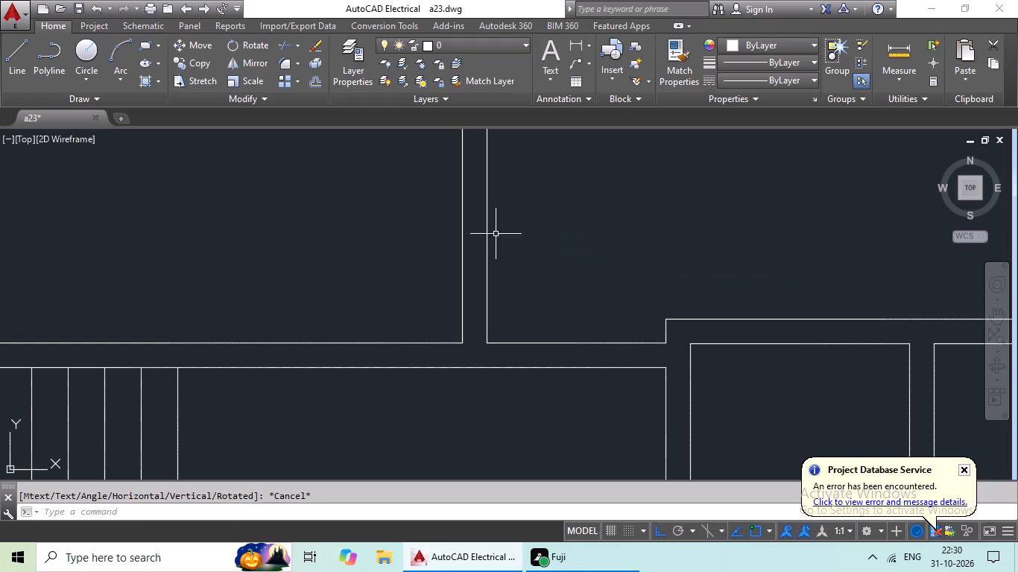
Draw a jamb line across the large rooms' south wall, just east of the central partition.
left_click(19, 46)
scroll(523, 378, "up", 1)
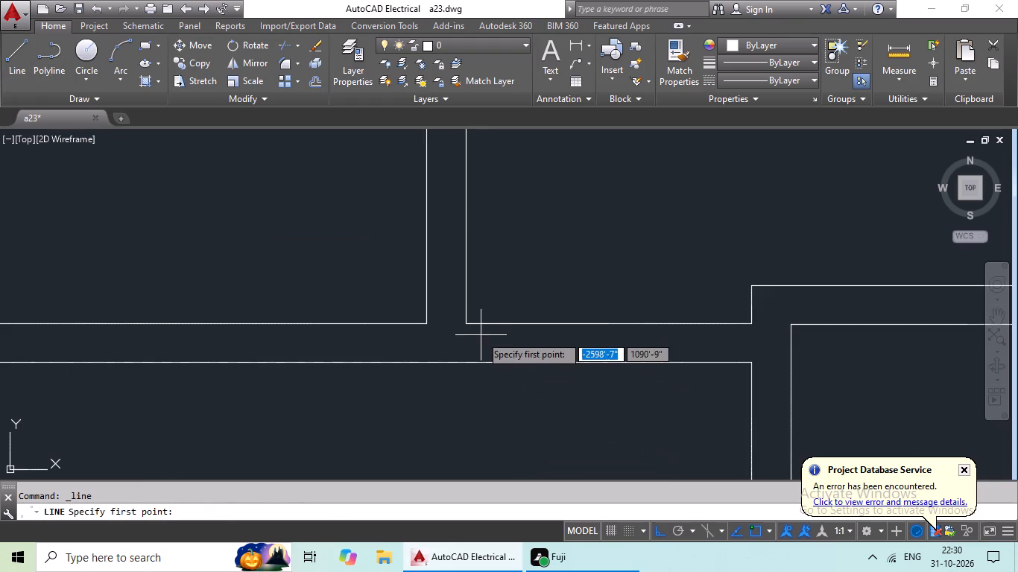
scroll(479, 332, "up", 1)
left_click(484, 320)
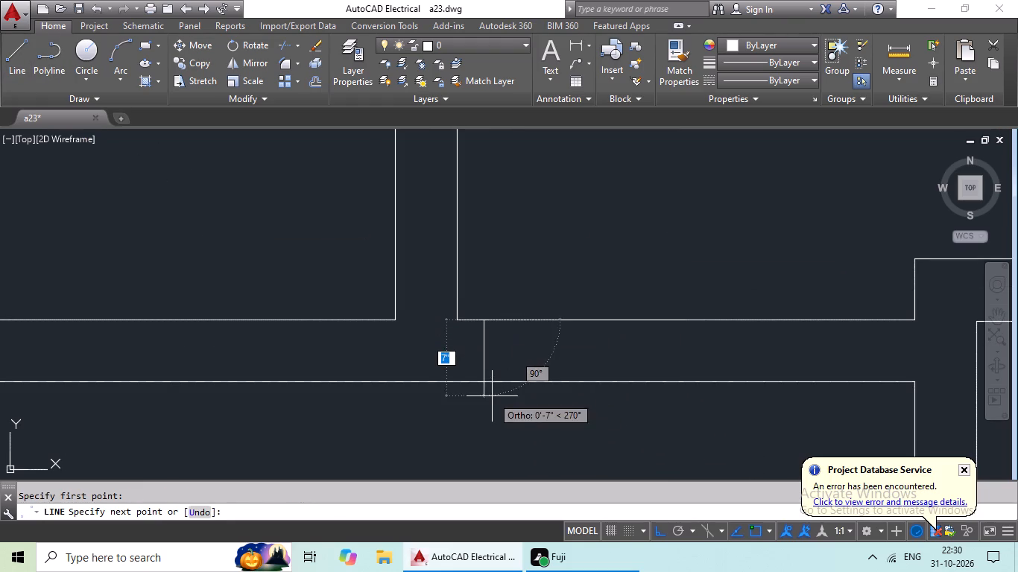
left_click(489, 384)
key("Escape")
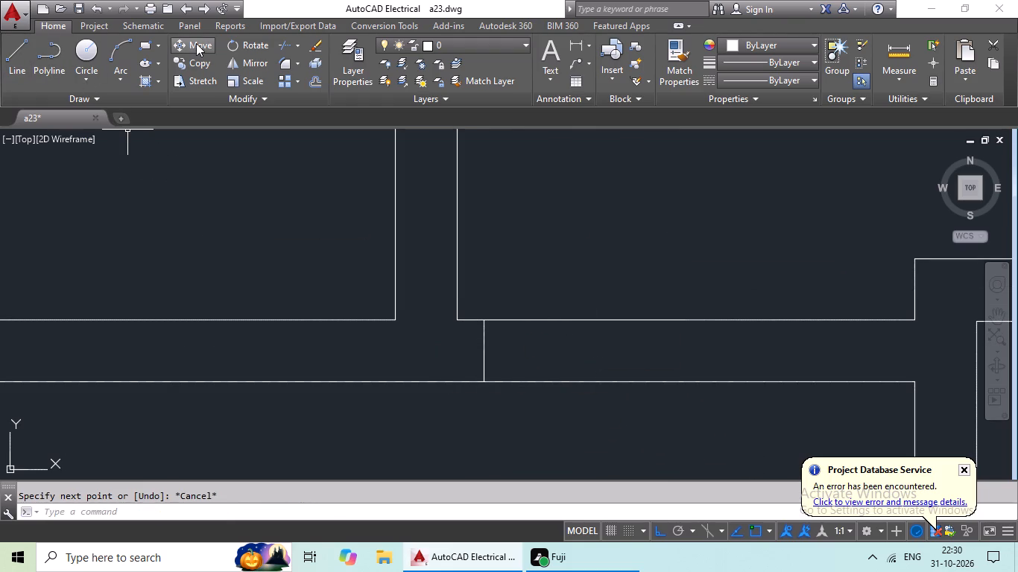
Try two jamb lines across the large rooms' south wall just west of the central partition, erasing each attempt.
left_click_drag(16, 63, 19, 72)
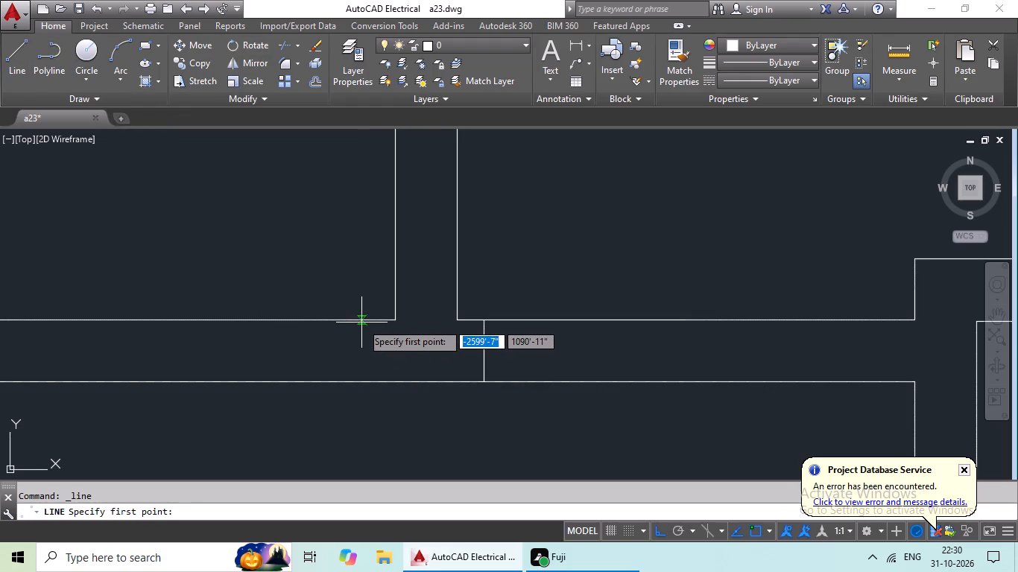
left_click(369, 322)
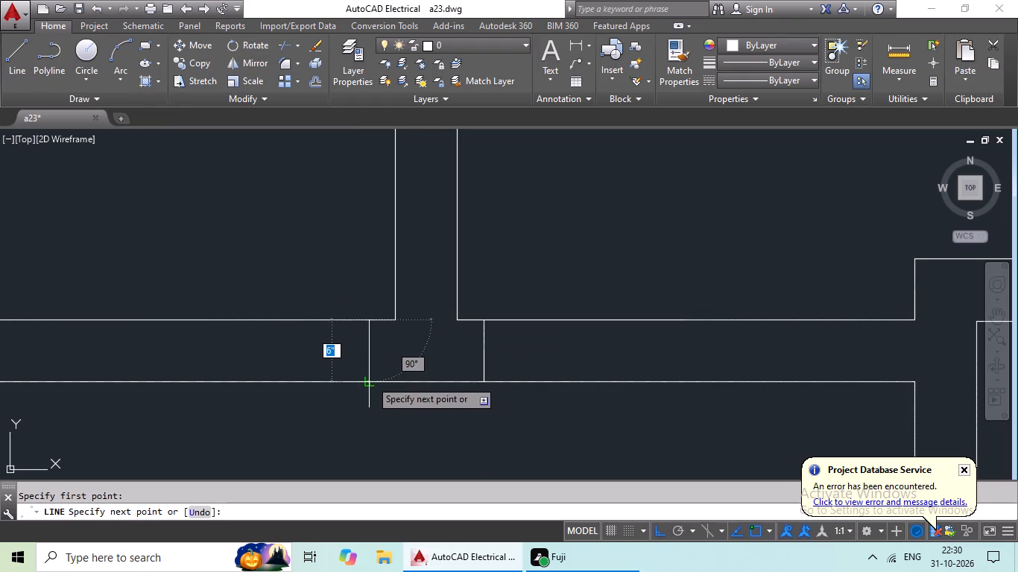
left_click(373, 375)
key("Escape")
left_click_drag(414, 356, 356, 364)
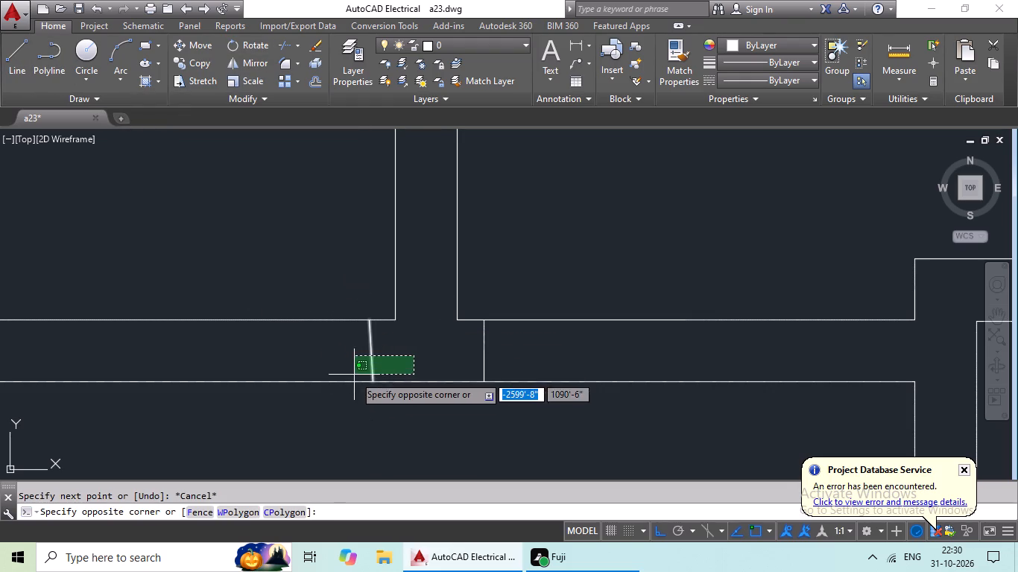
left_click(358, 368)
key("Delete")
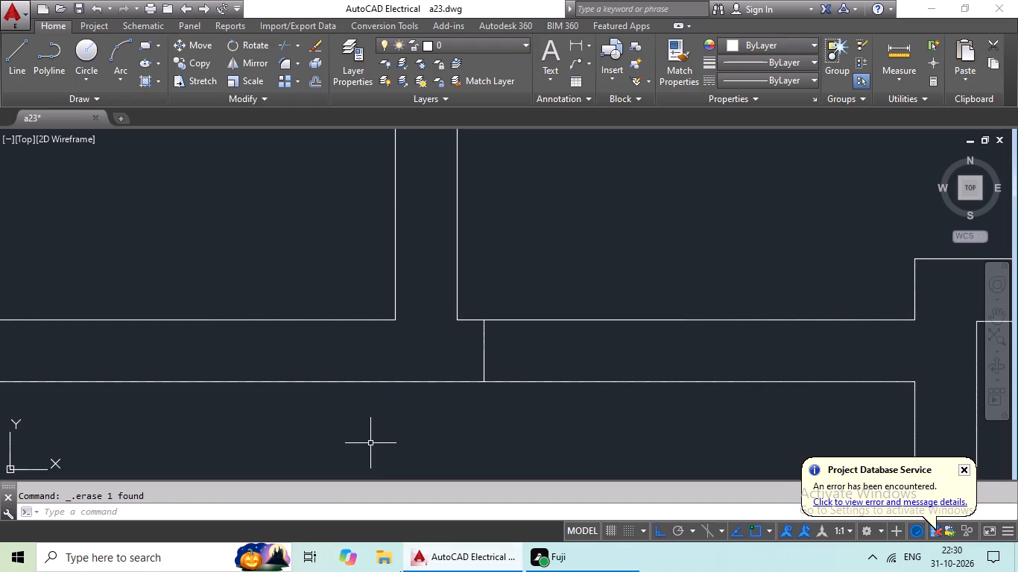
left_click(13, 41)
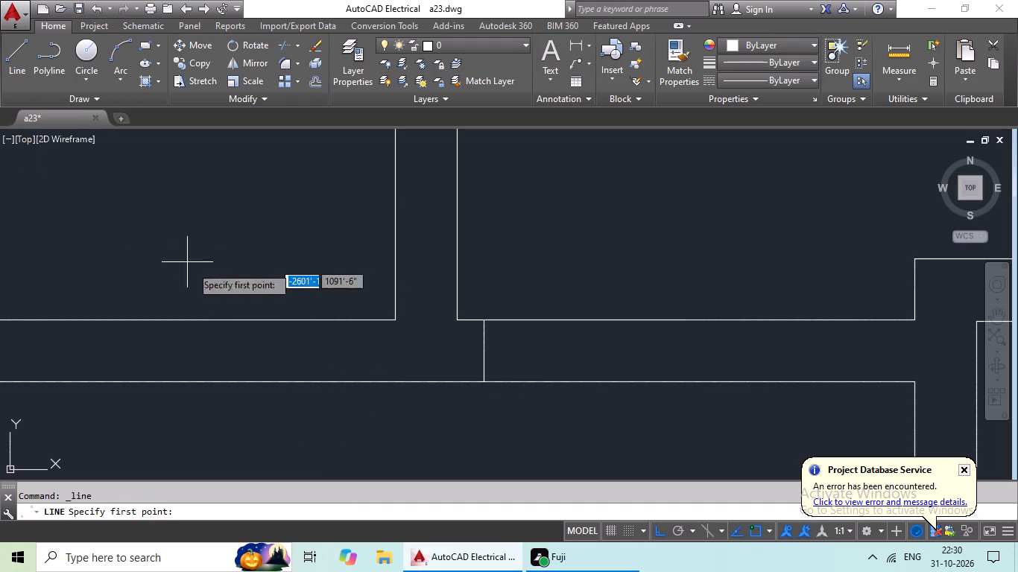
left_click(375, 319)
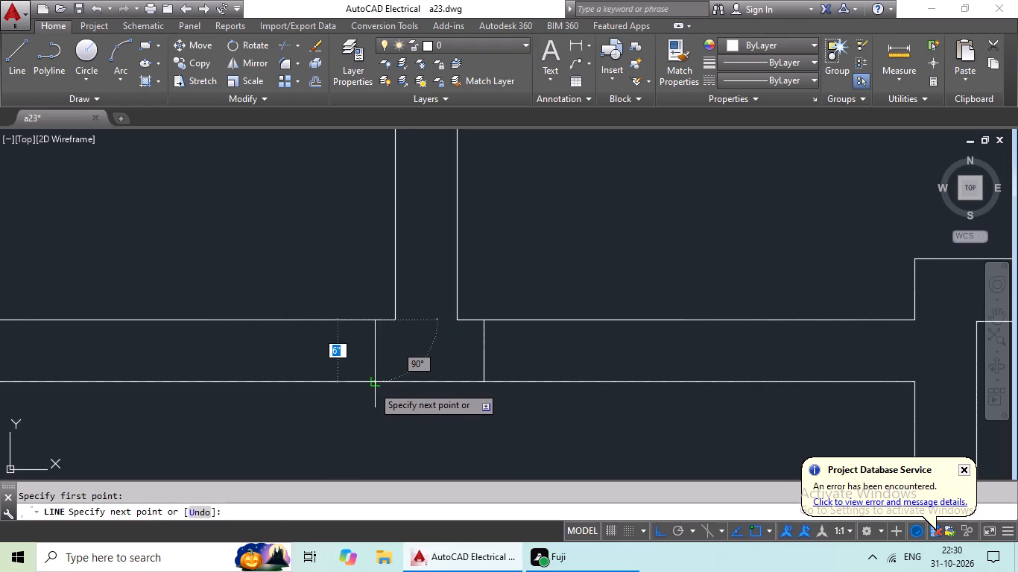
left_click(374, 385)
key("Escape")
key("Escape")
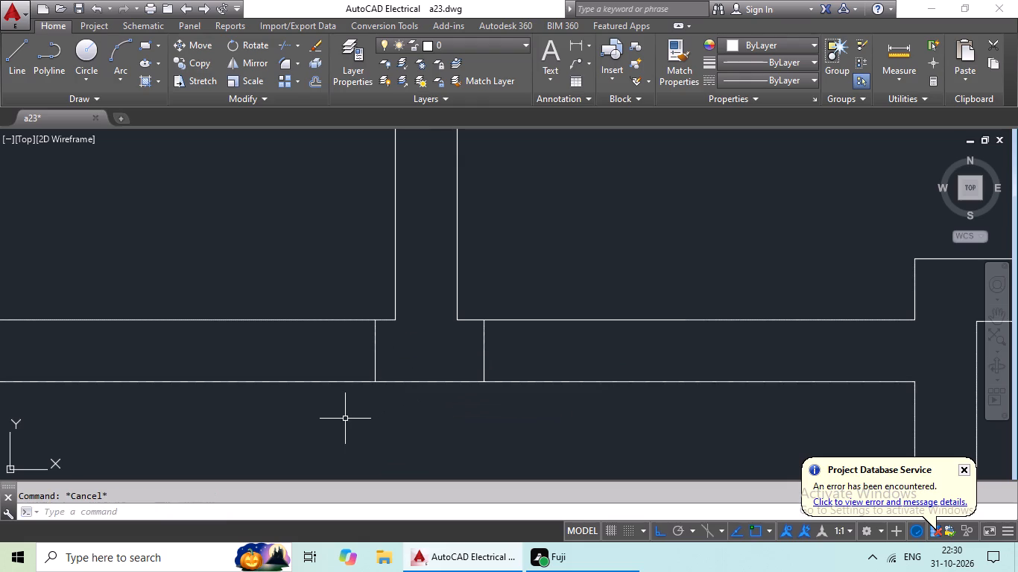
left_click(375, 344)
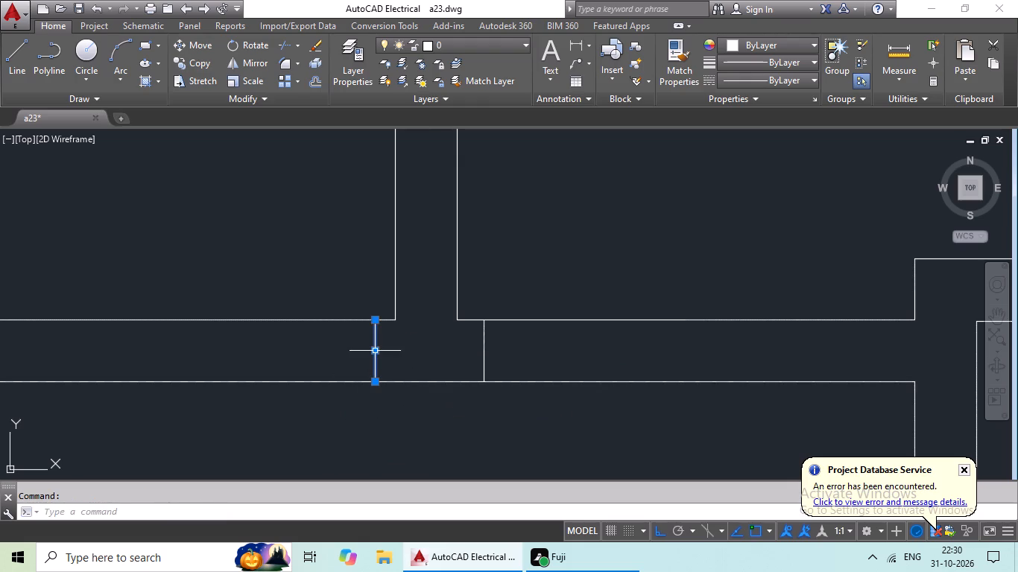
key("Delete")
Draw a vertical jamb line about 6" long across the south wall, just west of the central partition.
left_click_drag(14, 50, 19, 63)
left_click_drag(367, 320, 364, 331)
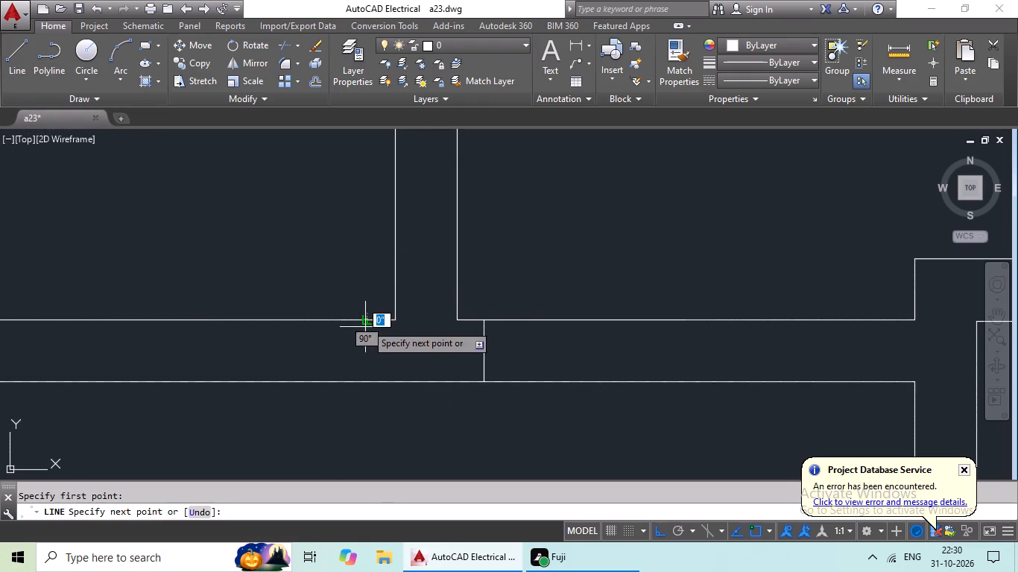
left_click_drag(364, 331, 363, 335)
left_click(367, 382)
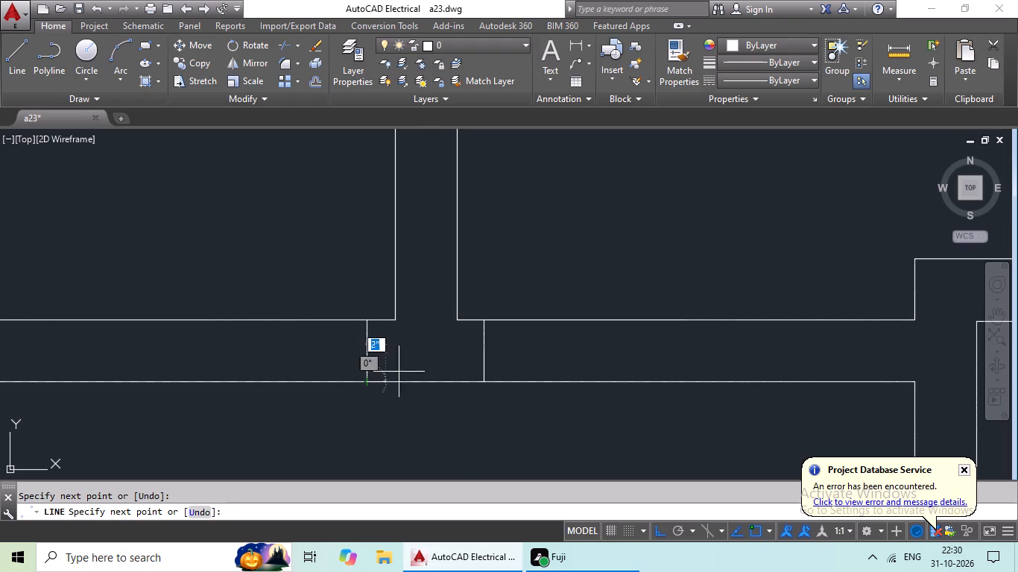
key("Escape")
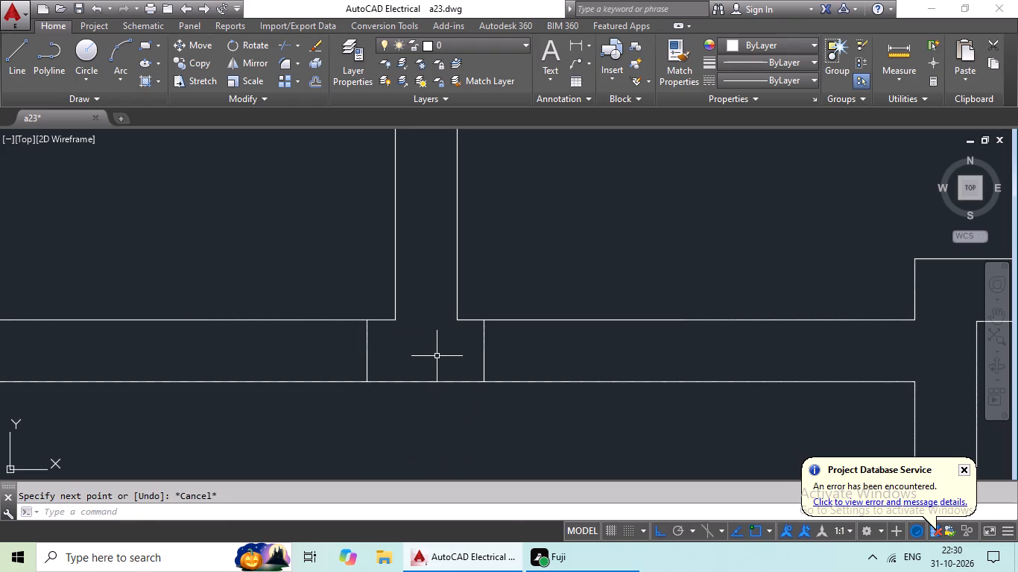
Offset the jamb line west of the central partition 3' to the west and the one east of it 3' to the east.
key("o")
key("Return")
type("3'")
key("Return")
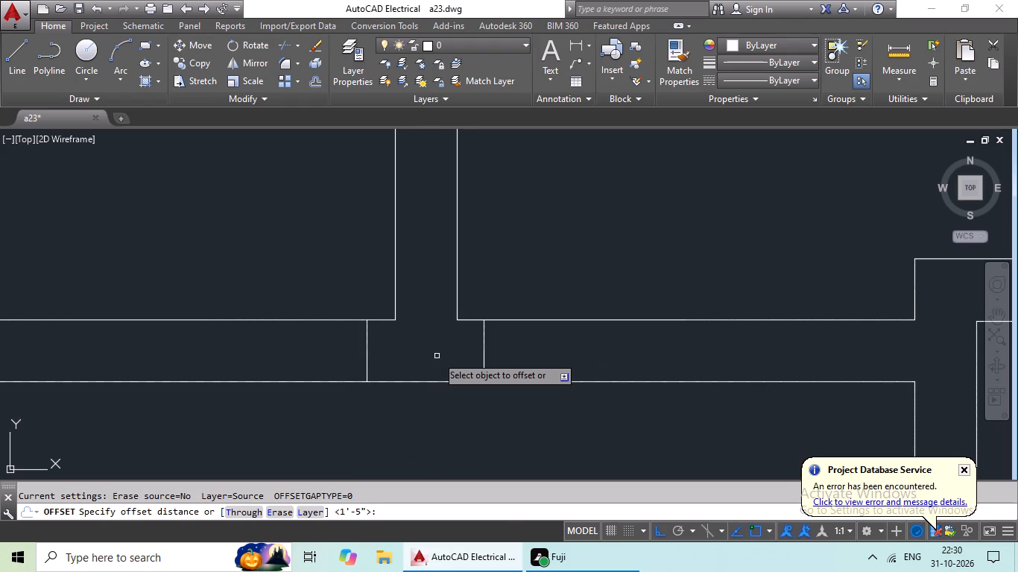
left_click_drag(367, 350, 367, 351)
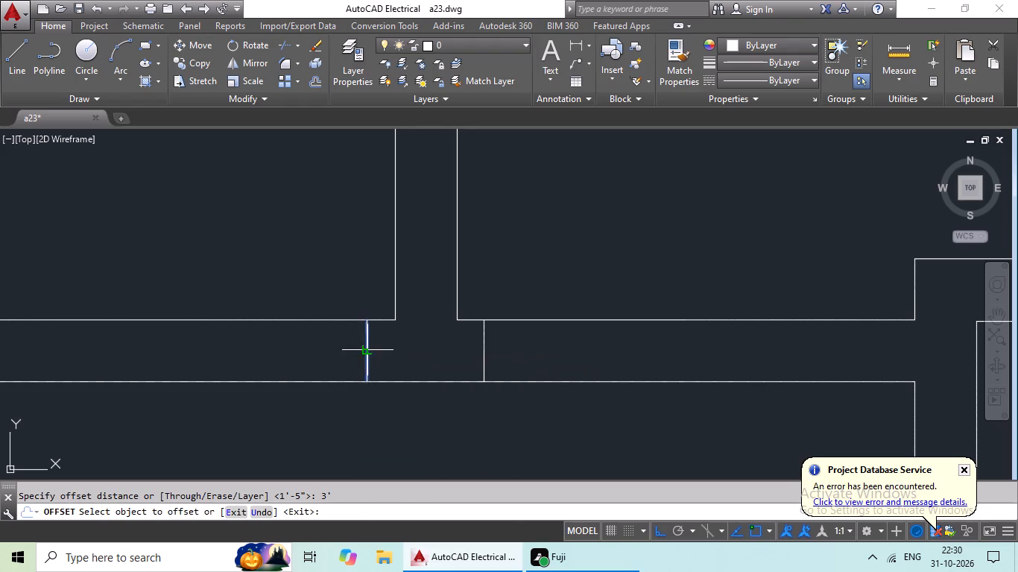
left_click_drag(367, 351, 309, 366)
left_click_drag(172, 377, 191, 377)
scroll(546, 370, "down", 2)
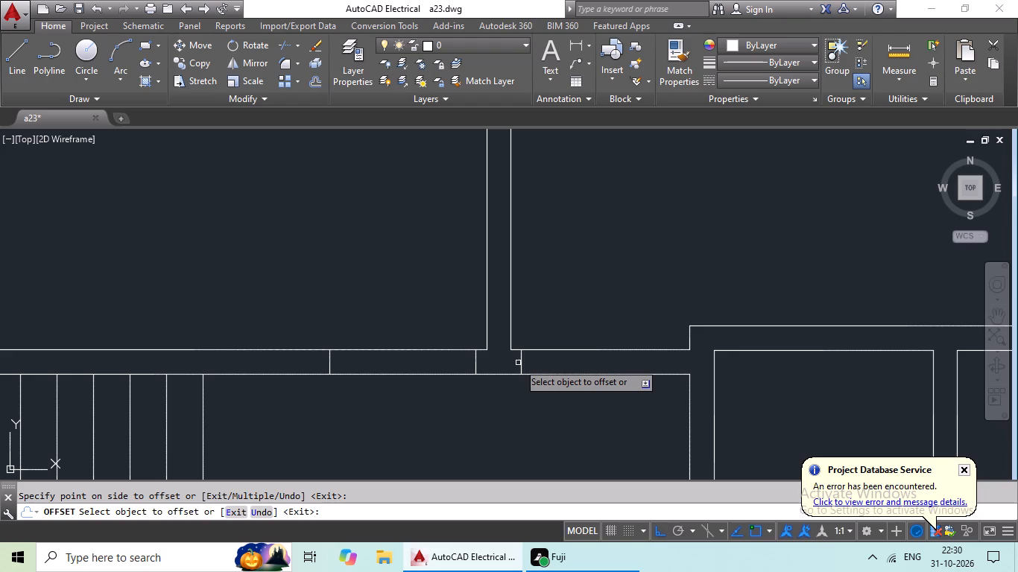
left_click(522, 363)
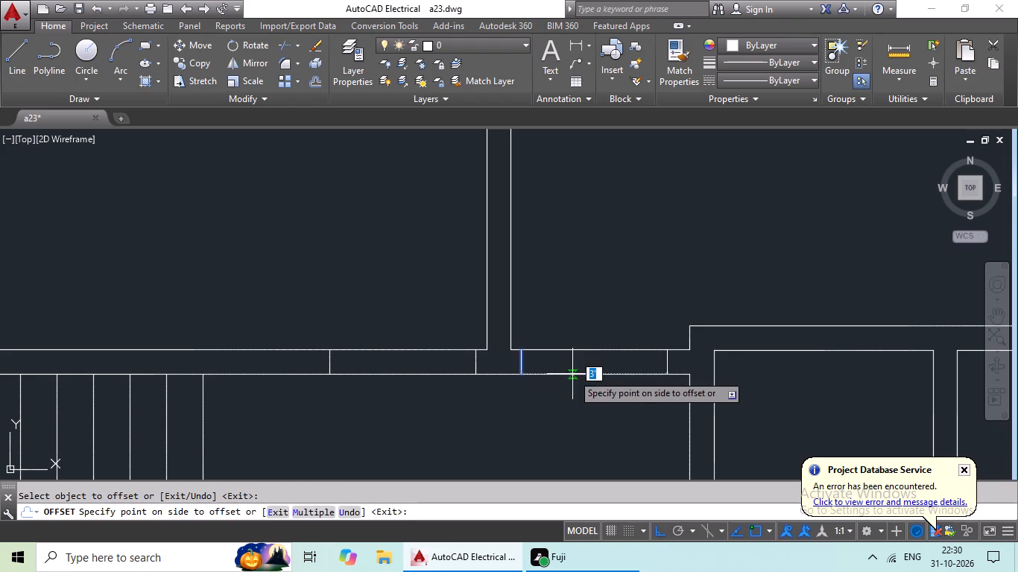
left_click(572, 374)
Draw a jamb line across the partition between the two rooms north of the crossed shaft, in its northern part.
scroll(628, 358, "down", 2)
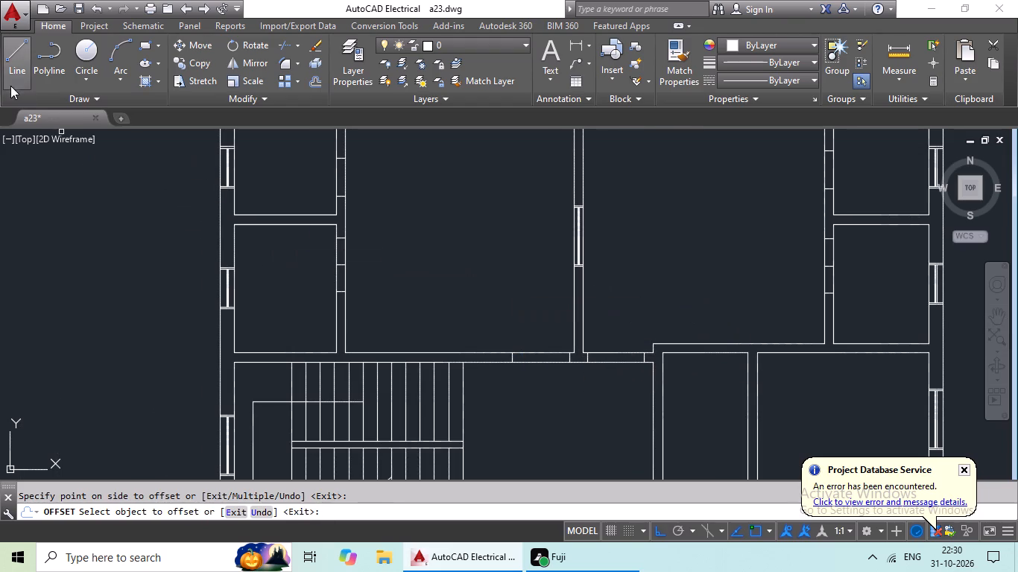
left_click(21, 56)
scroll(173, 171, "down", 1)
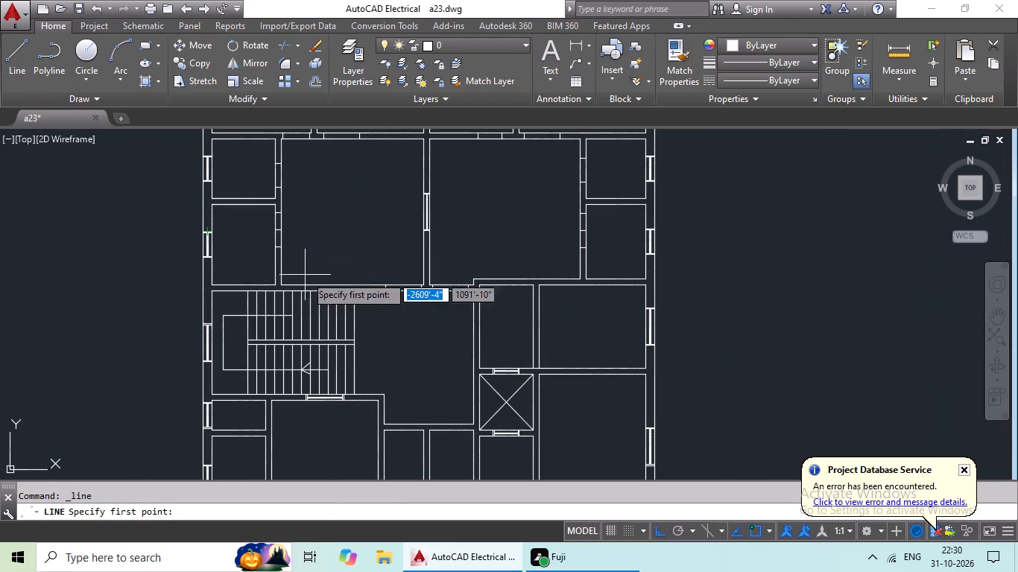
middle_click_drag(432, 357, 332, 340)
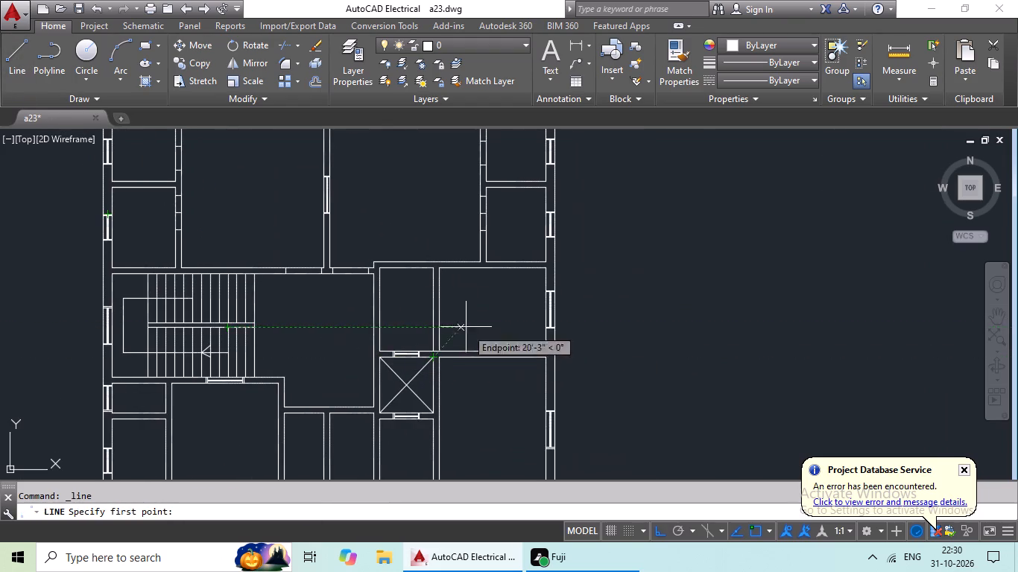
scroll(464, 287, "up", 2)
left_click(381, 293)
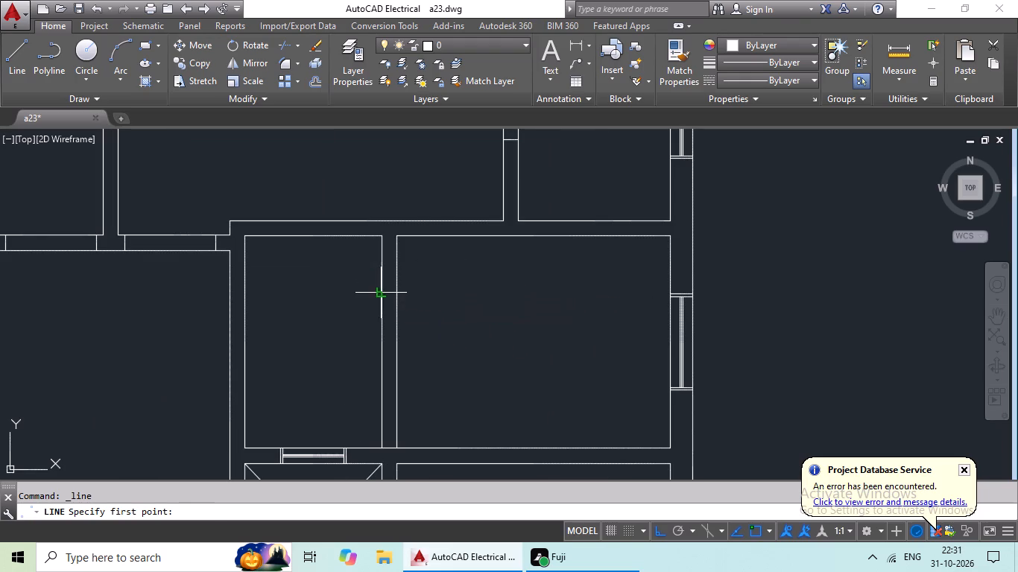
left_click(402, 293)
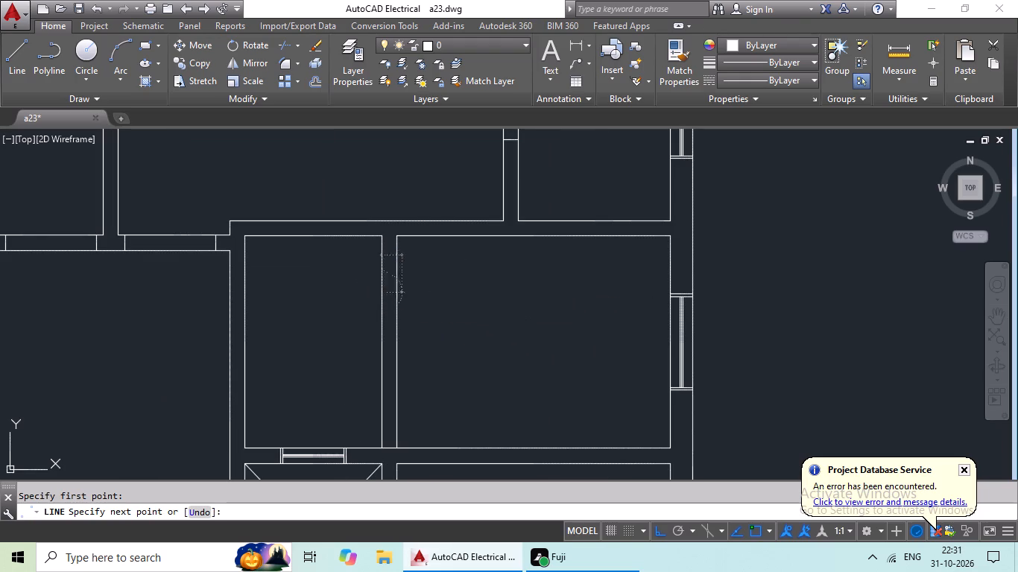
key("Escape")
key("Escape")
Offset that partition's jamb line 2' to the south.
key("o")
key("Return")
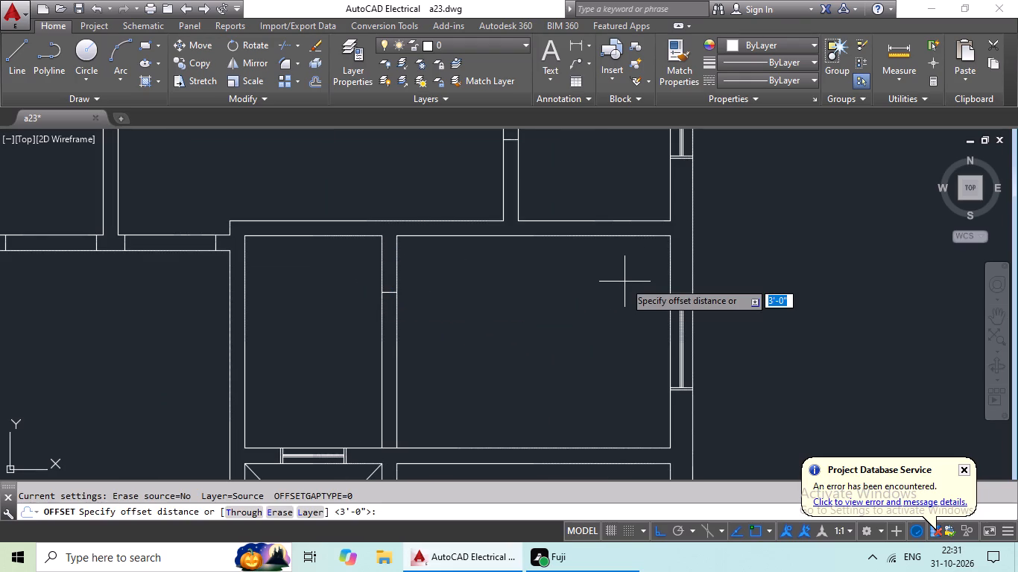
type("2'")
key("Return")
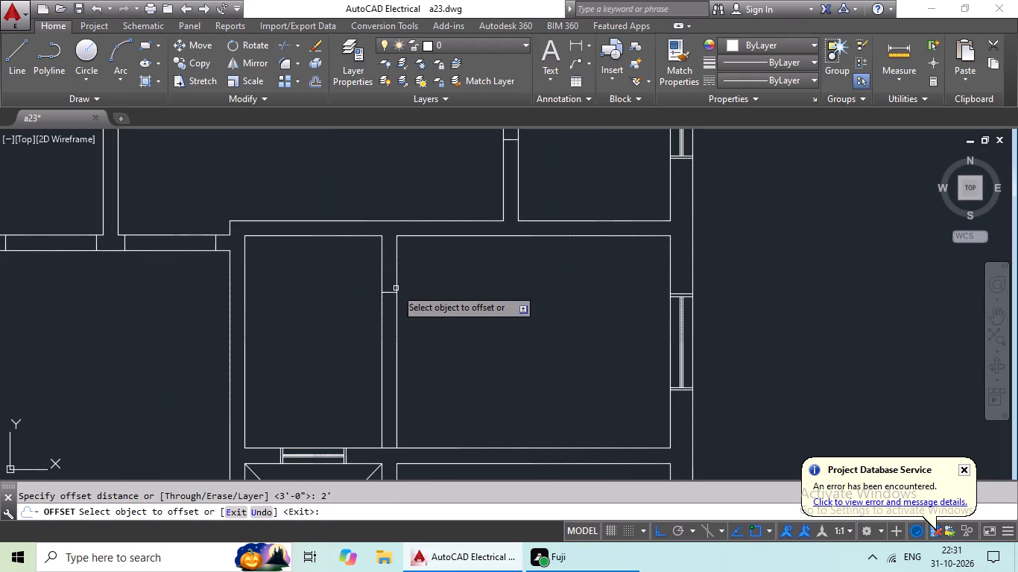
left_click_drag(391, 294, 382, 315)
left_click(349, 407)
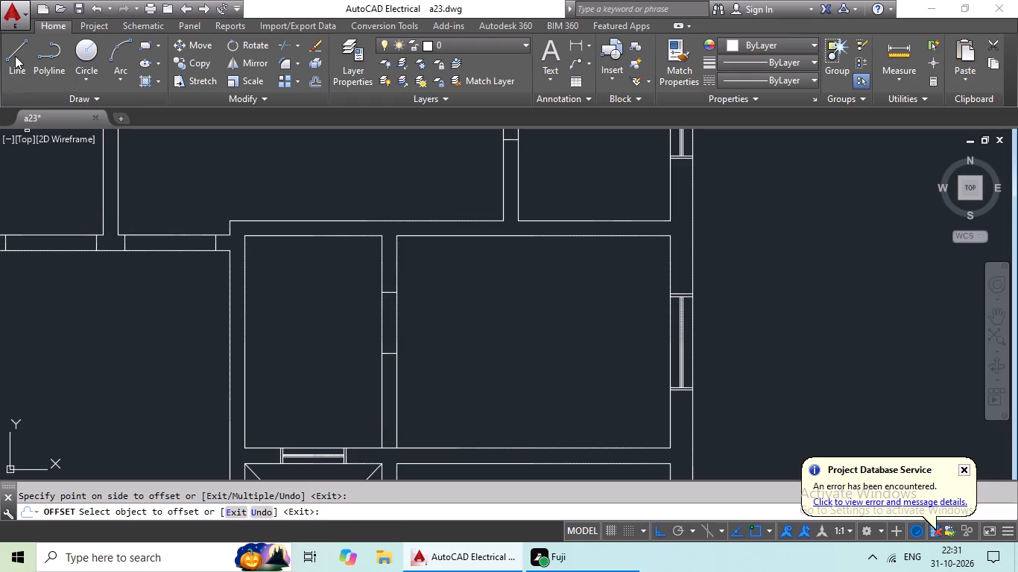
Draw a jamb line about 6" long across the east room's north wall, just east of its west partition.
left_click(15, 56)
middle_click_drag(366, 216, 263, 247)
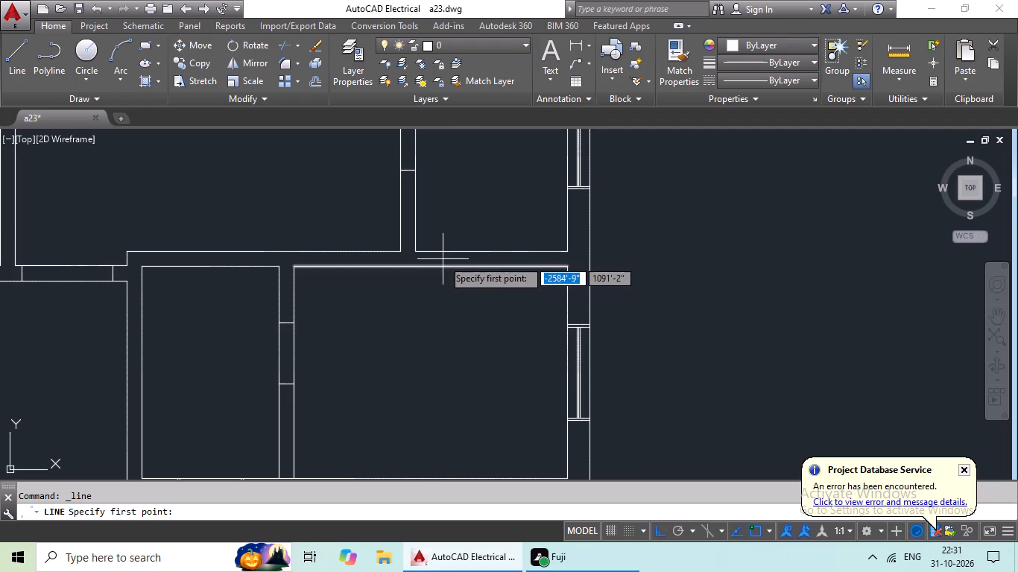
scroll(444, 258, "down", 2)
scroll(402, 252, "up", 5)
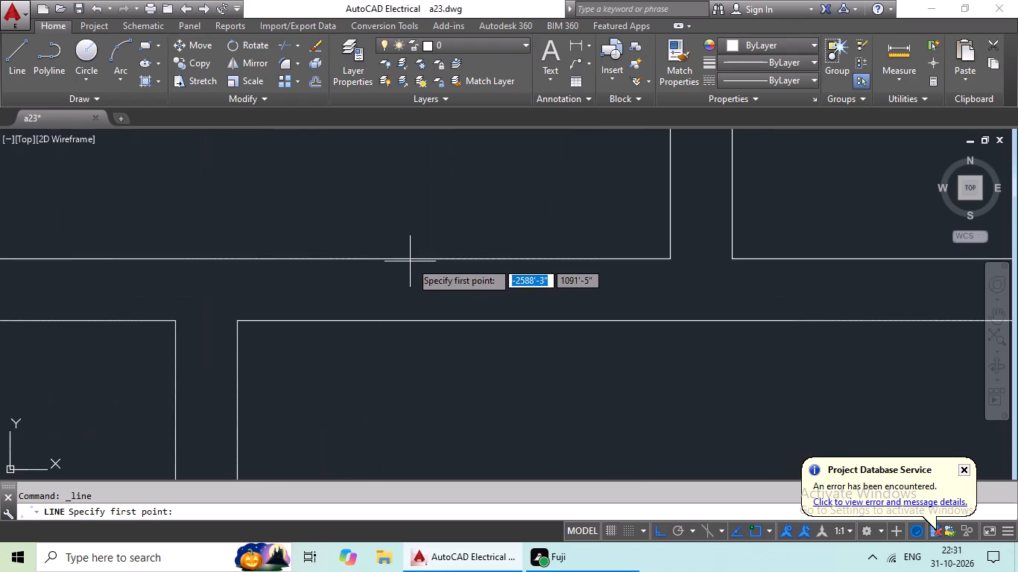
middle_click_drag(420, 258, 513, 235)
scroll(529, 224, "down", 2)
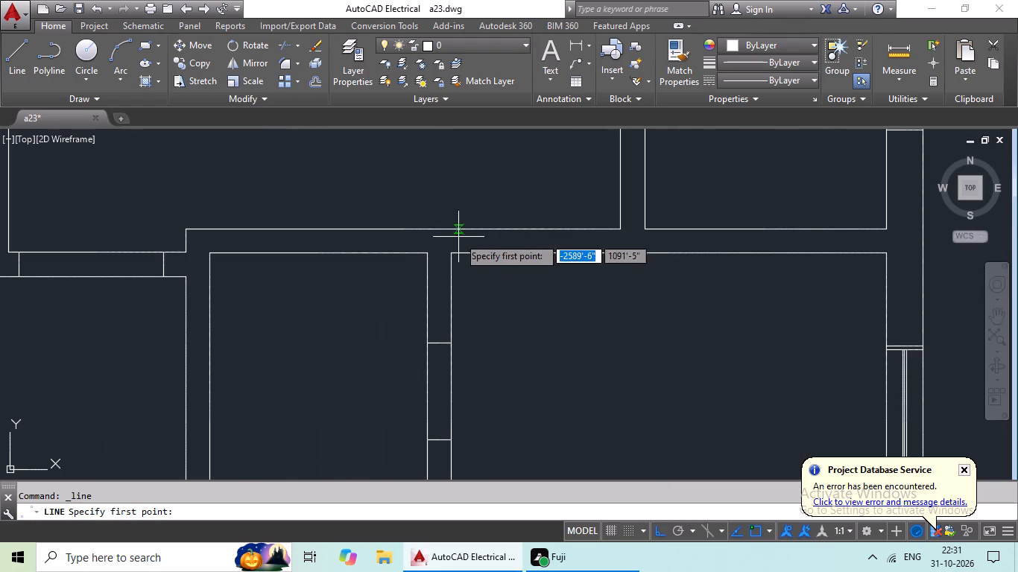
left_click(461, 229)
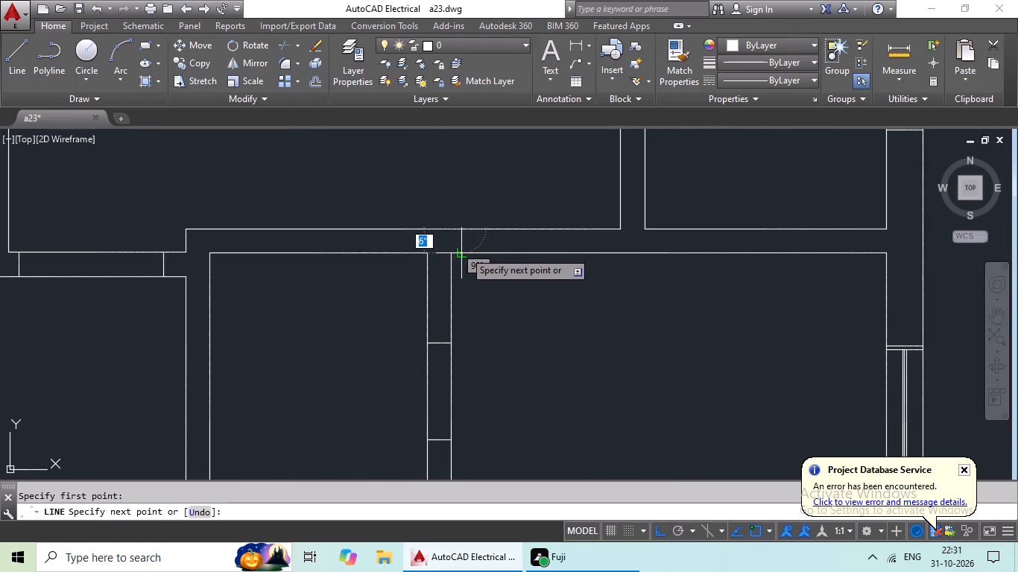
left_click(464, 251)
key("Escape")
Offset the east room's north-wall jamb line 3' to the east.
key("o")
key("Return")
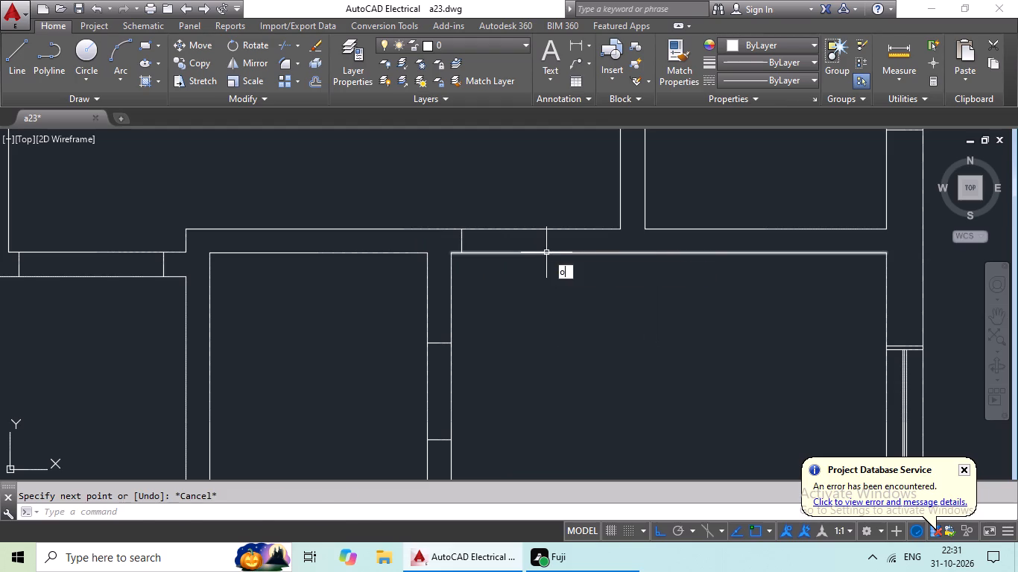
type("3'")
key("Return")
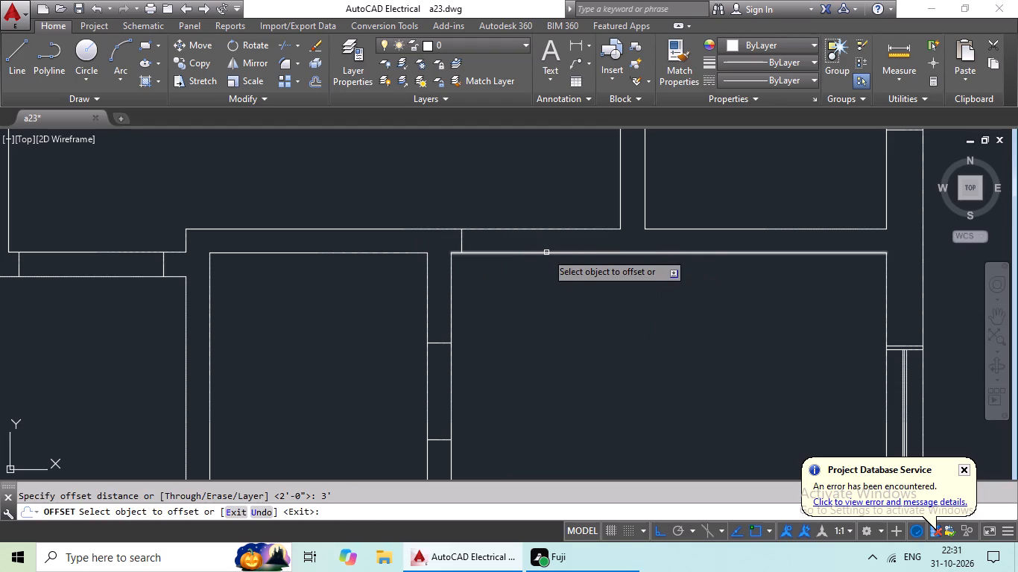
left_click_drag(461, 236, 473, 239)
left_click(513, 247)
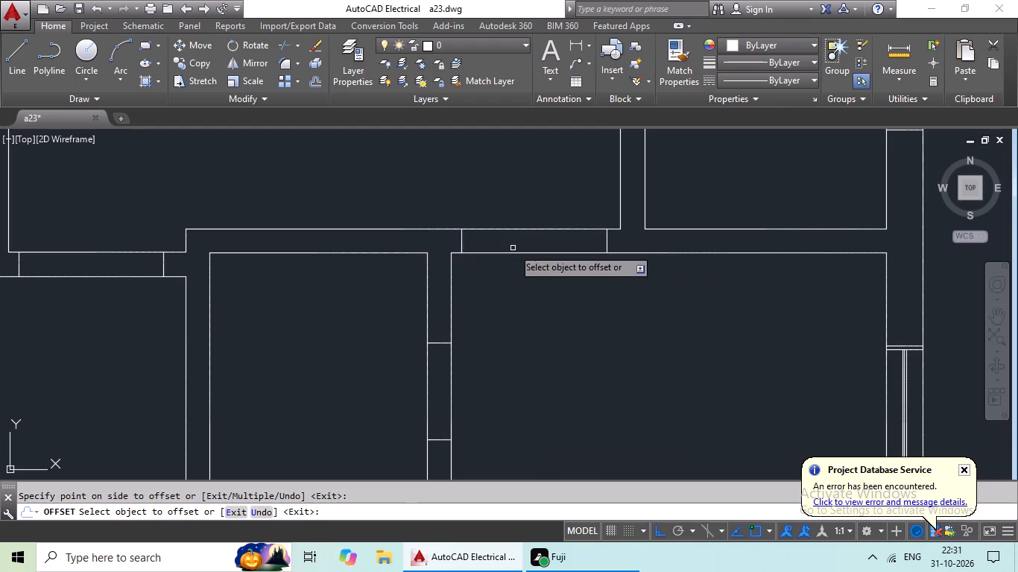
Draw a jamb line across the wall between the two small west rooms south of the staircase, near its east end.
left_click(22, 66)
scroll(485, 334, "down", 3)
middle_click_drag(493, 334, 625, 297)
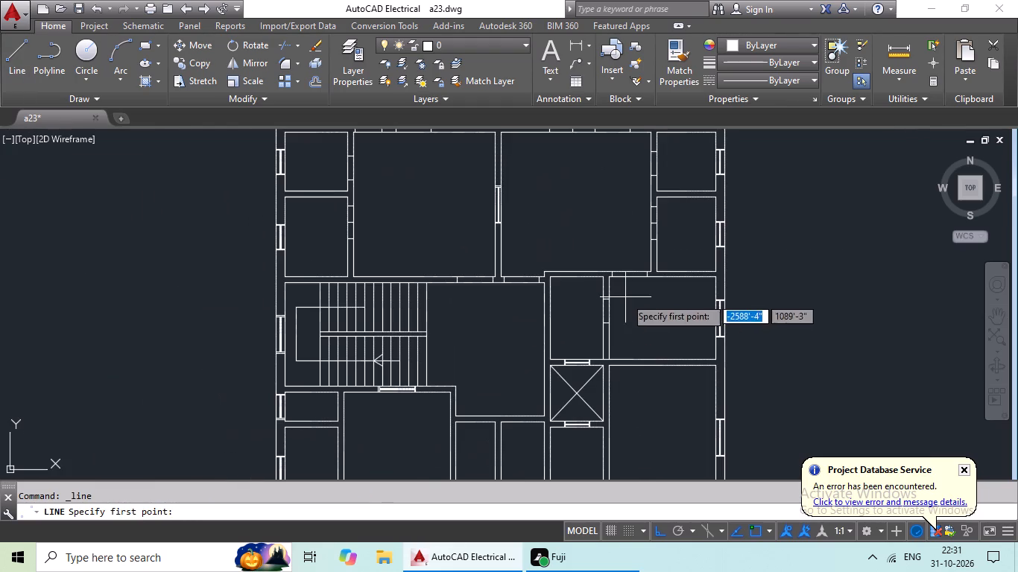
middle_click_drag(457, 347, 425, 273)
middle_click_drag(417, 249, 415, 238)
middle_click_drag(439, 254, 439, 204)
middle_click_drag(460, 217, 394, 244)
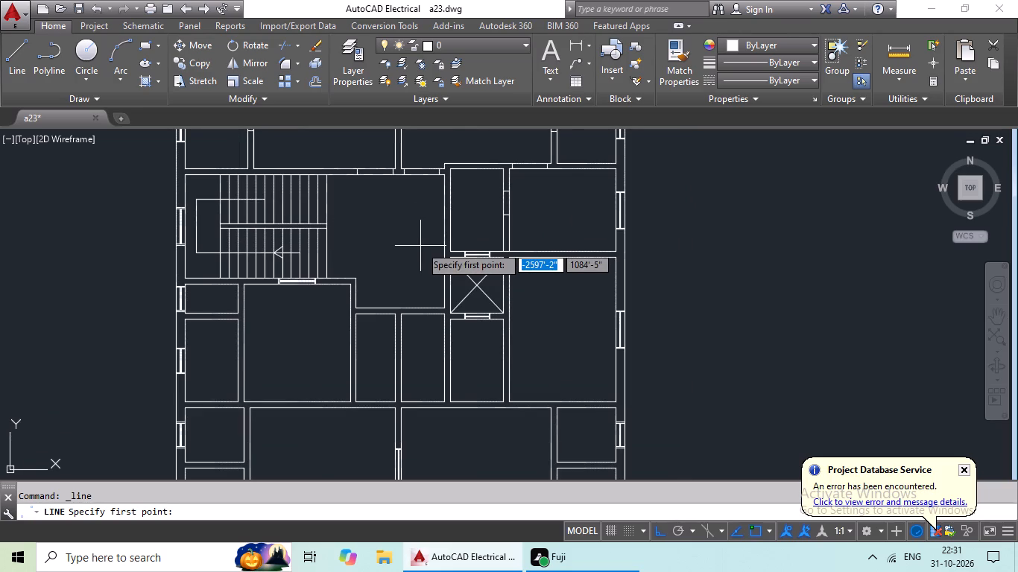
middle_click_drag(420, 245, 425, 214)
middle_click_drag(423, 233, 423, 232)
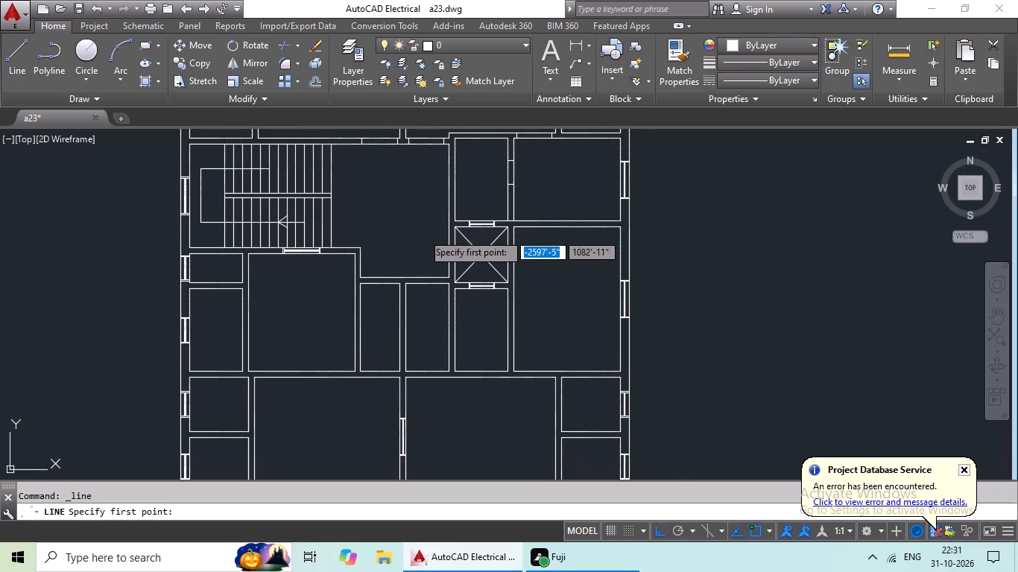
middle_click_drag(423, 232, 460, 202)
middle_click_drag(431, 226, 529, 188)
scroll(405, 223, "up", 3)
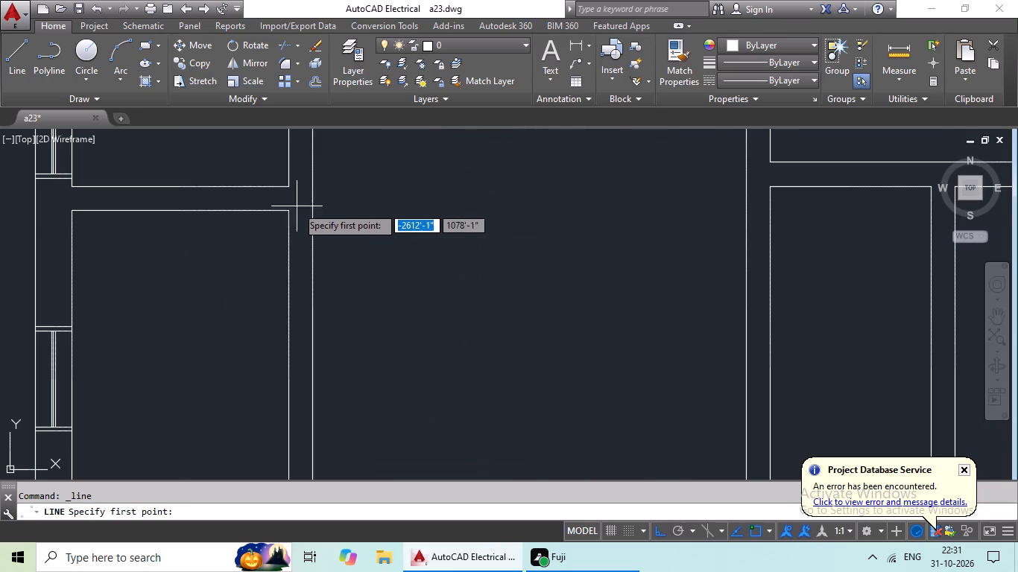
left_click(256, 188)
left_click_drag(256, 214, 267, 213)
key("Escape")
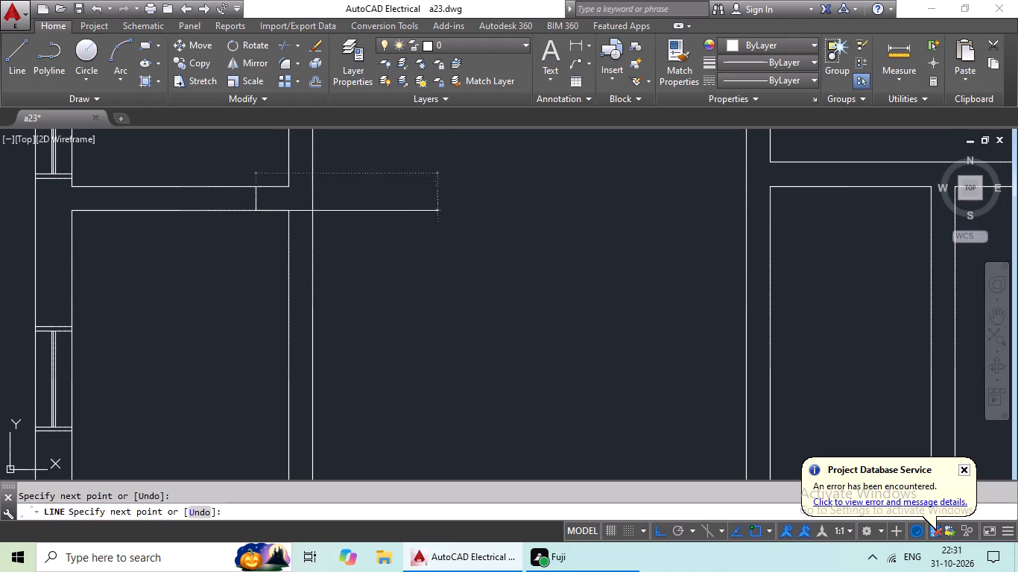
key("Escape")
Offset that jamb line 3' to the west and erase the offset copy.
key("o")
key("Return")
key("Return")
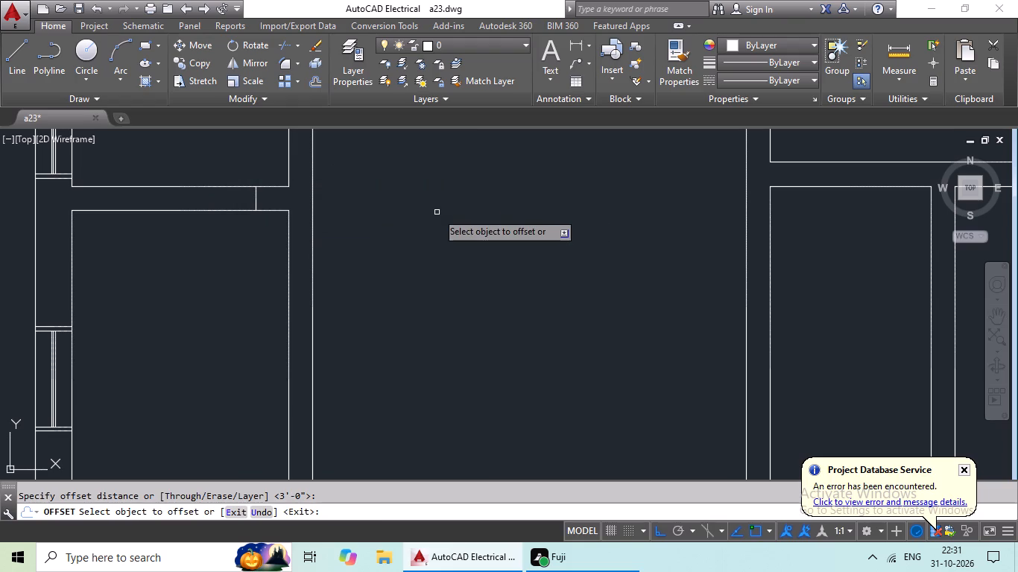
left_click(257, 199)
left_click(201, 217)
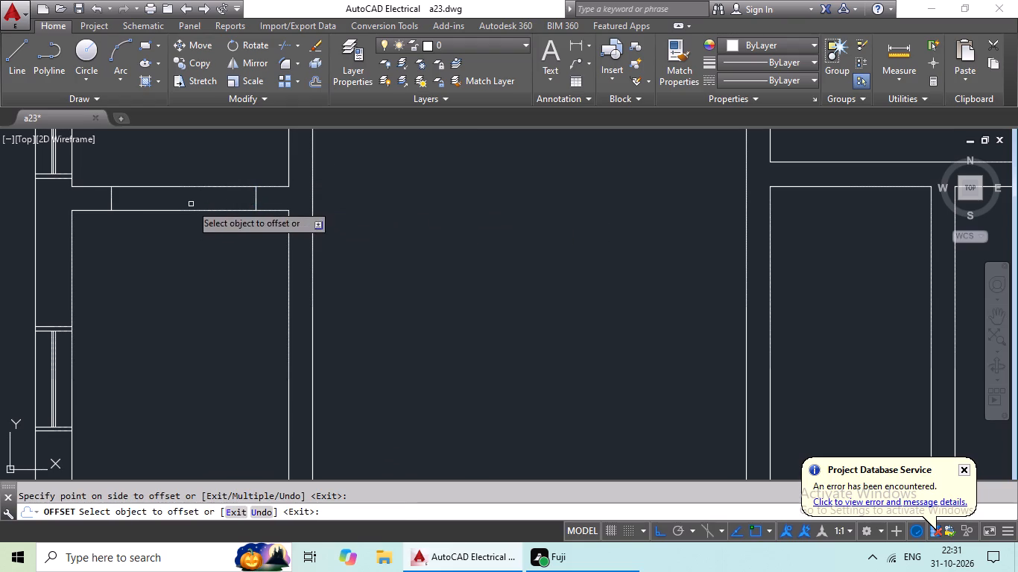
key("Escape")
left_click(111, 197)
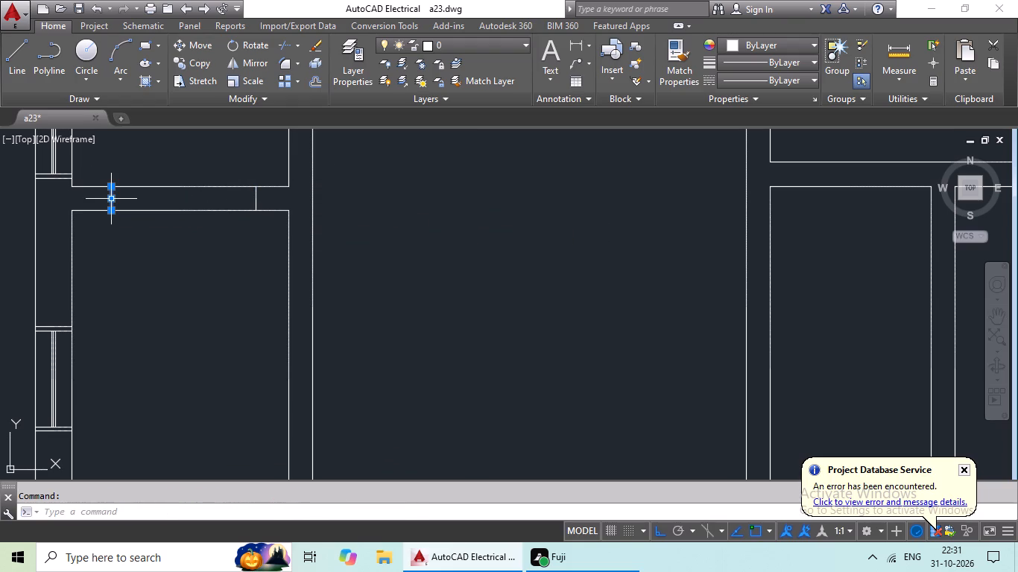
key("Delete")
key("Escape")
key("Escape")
Offset the jamb line between the two small west rooms 2' to the west.
key("o")
key("Return")
type("2'")
key("Return")
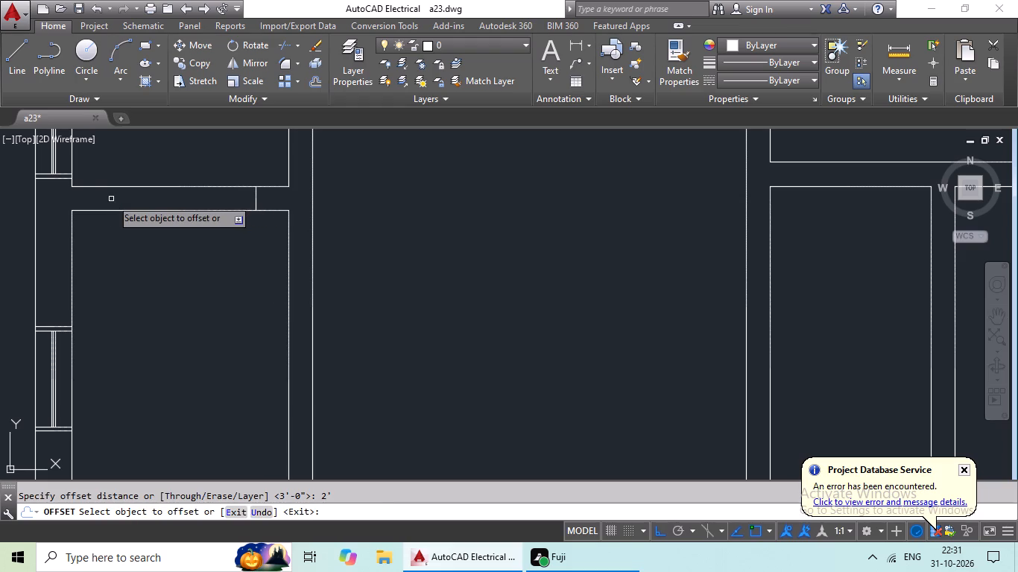
left_click_drag(256, 196, 205, 202)
left_click(93, 202)
Draw a jamb line across the south wall of the large room south of the staircase, near its west end.
left_click(14, 68)
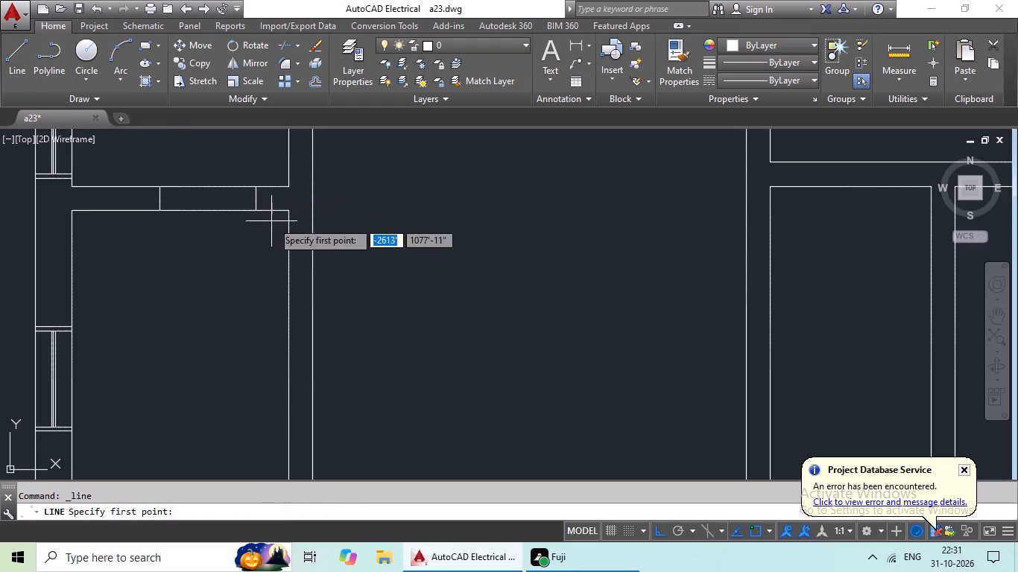
middle_click_drag(367, 245, 370, 85)
scroll(393, 145, "down", 1)
middle_click_drag(431, 259, 435, 209)
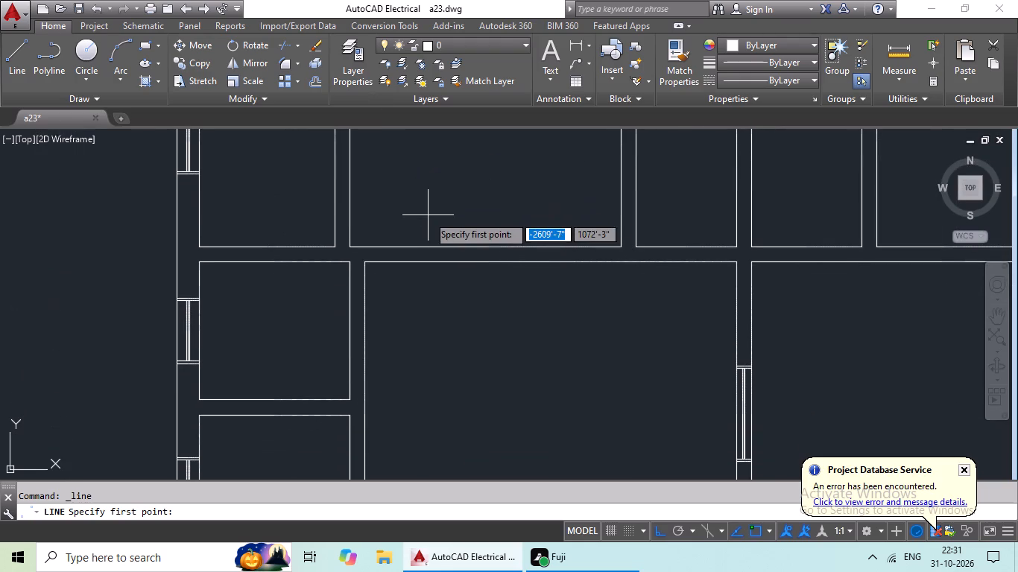
middle_click_drag(418, 195, 417, 173)
scroll(379, 231, "up", 2)
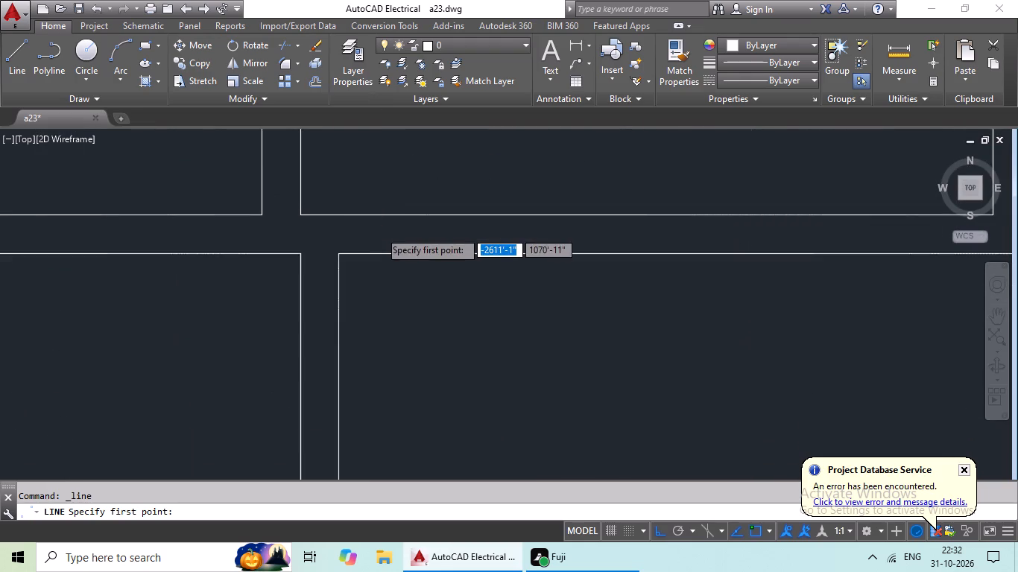
scroll(379, 231, "up", 1)
left_click_drag(373, 204, 379, 232)
left_click_drag(376, 271, 523, 261)
key("Escape")
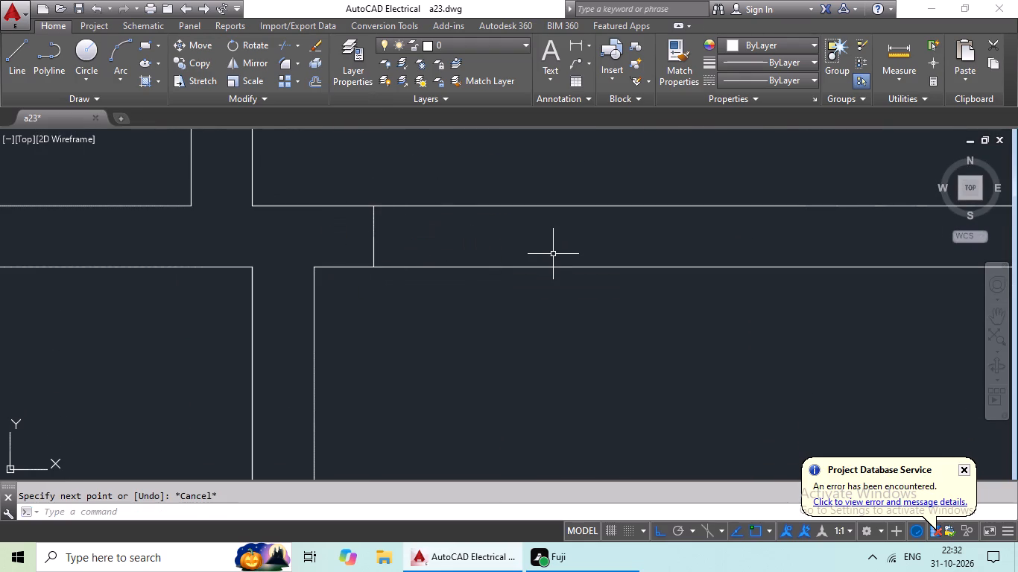
Offset that south-wall jamb line 3' to the east.
key("o")
key("Return")
type("3'")
key("Return")
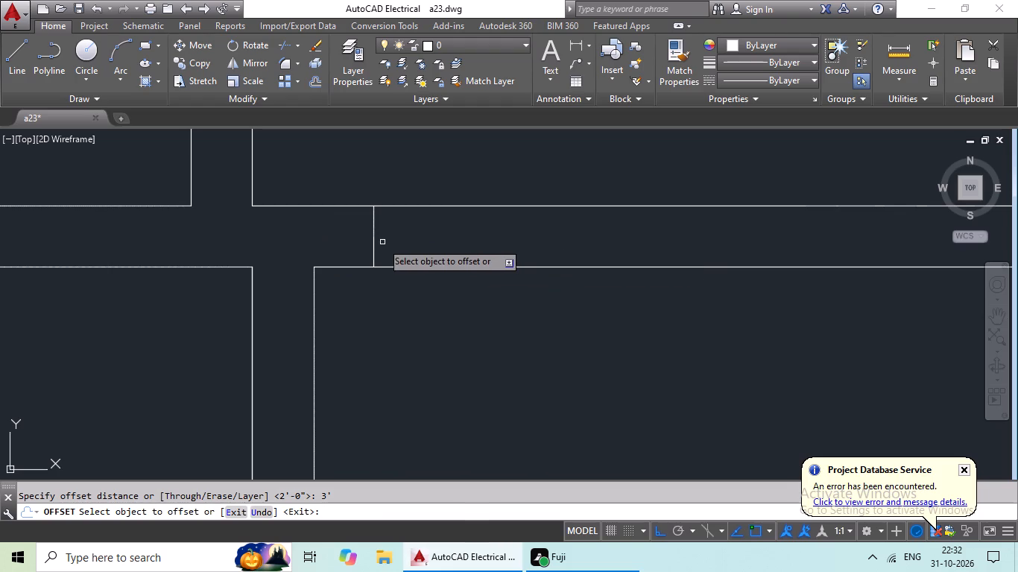
left_click(373, 239)
left_click(566, 229)
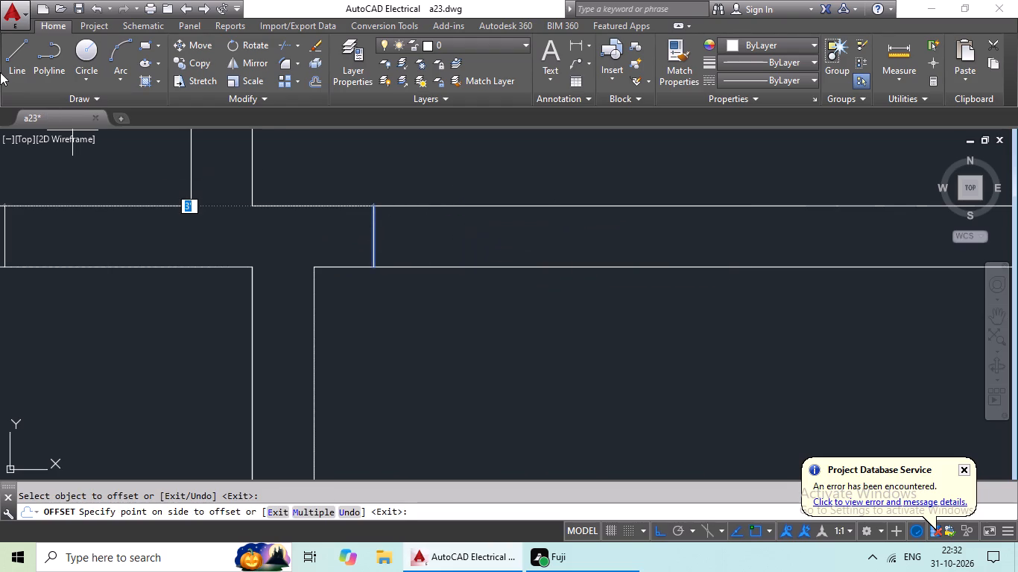
left_click(569, 265)
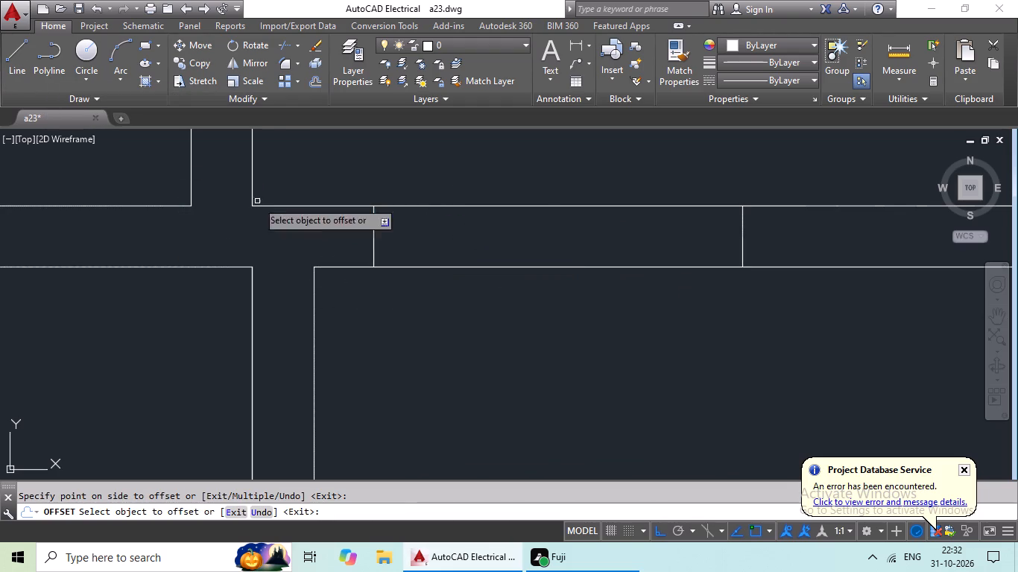
Draw a jamb line across the central hall's south wall, just east of its west corner.
left_click_drag(12, 71, 26, 96)
scroll(489, 381, "down", 3)
middle_click_drag(513, 386, 396, 395)
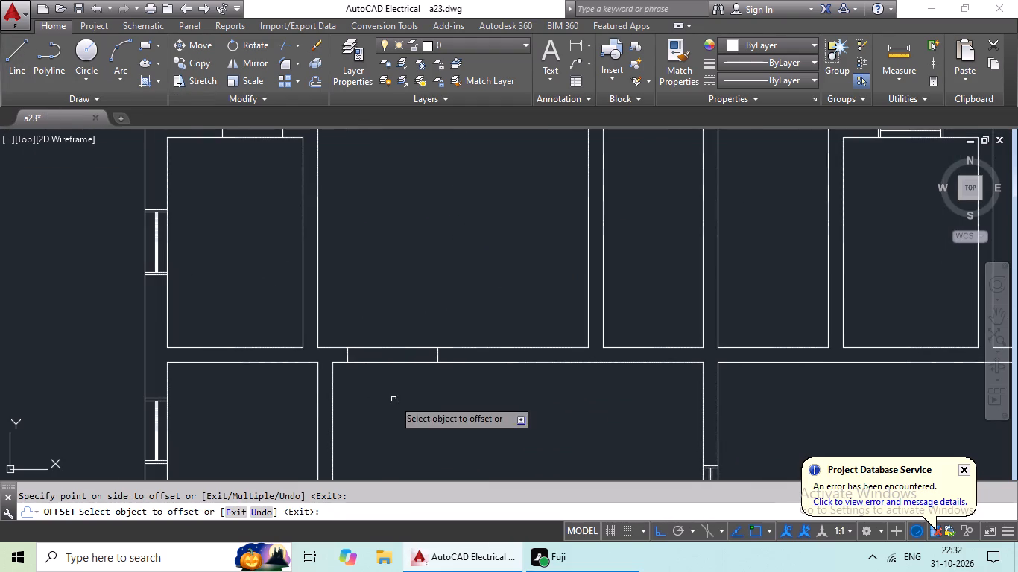
scroll(435, 390, "down", 2)
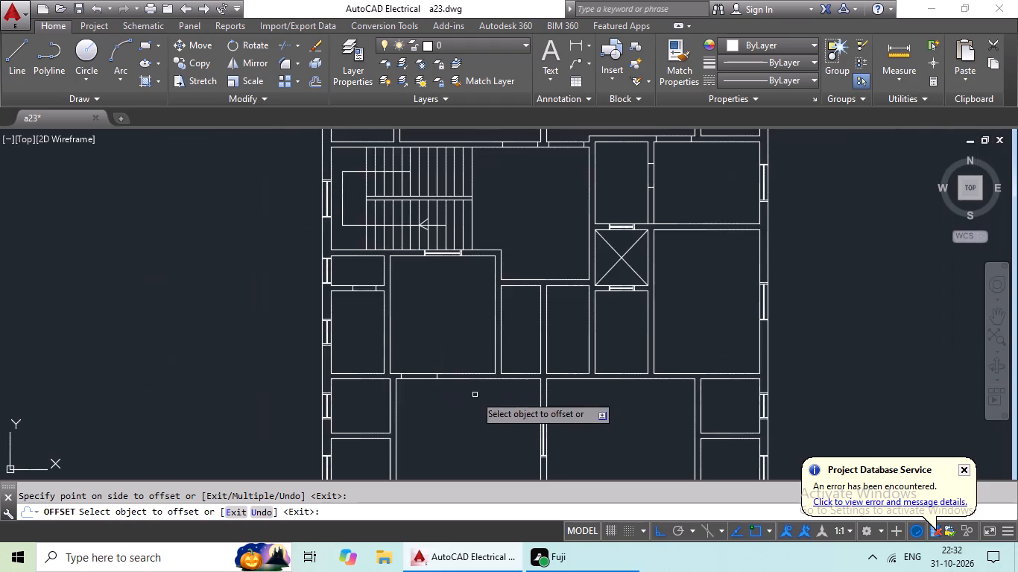
middle_click_drag(475, 394, 370, 364)
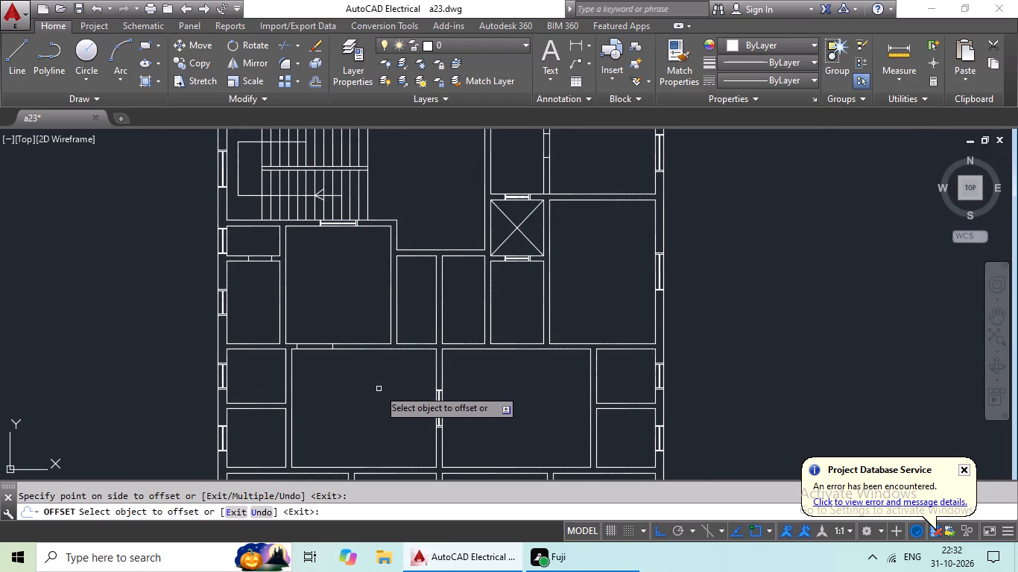
middle_click_drag(460, 262, 447, 369)
middle_click_drag(443, 359, 457, 322)
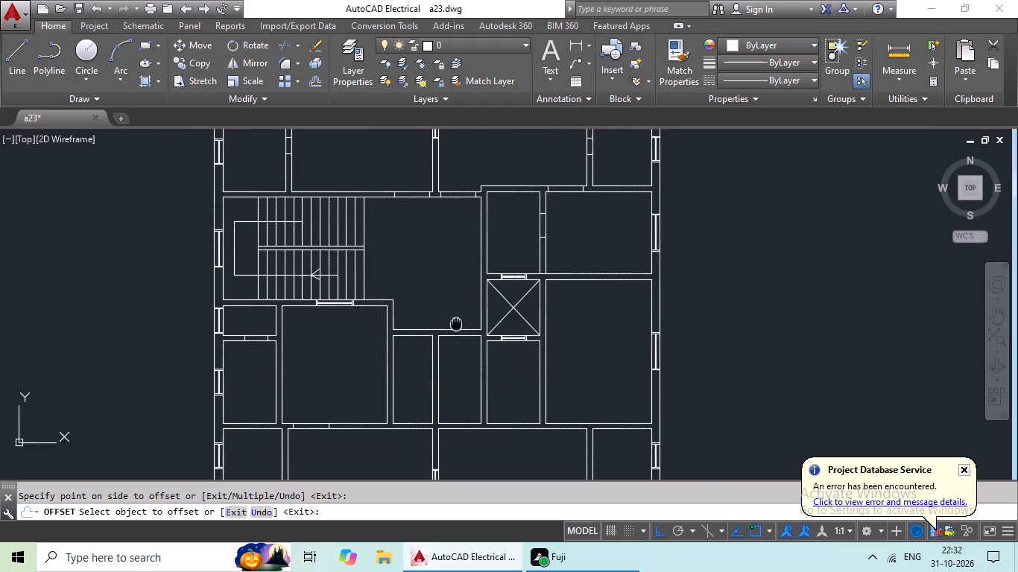
middle_click_drag(457, 322, 458, 317)
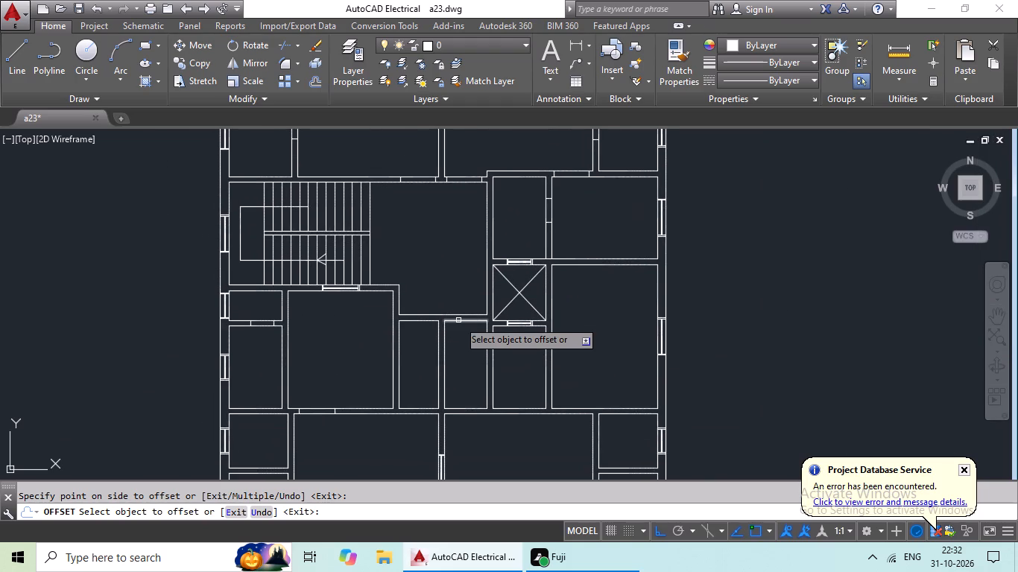
scroll(458, 321, "down", 1)
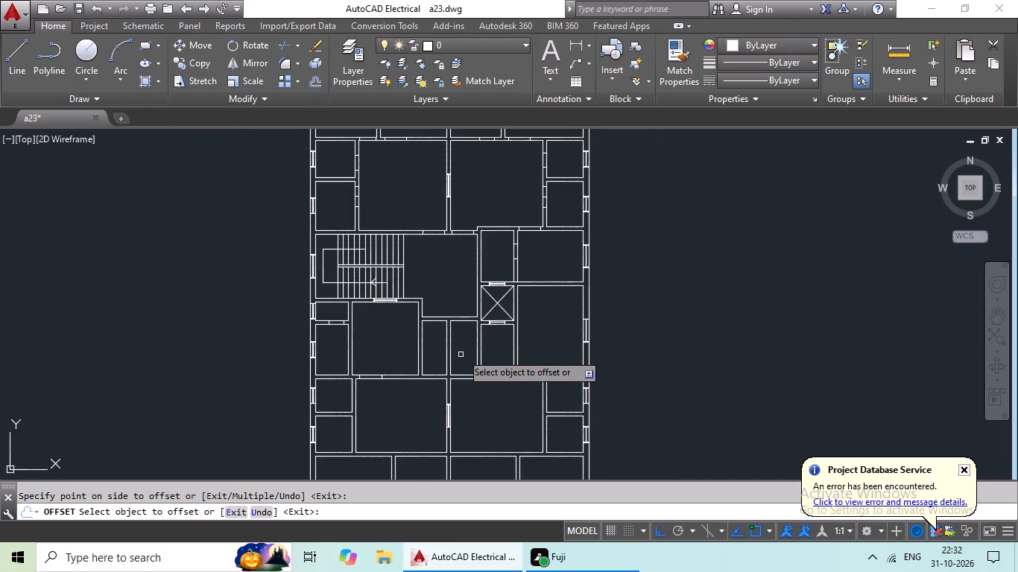
scroll(465, 342, "up", 2)
scroll(465, 342, "down", 1)
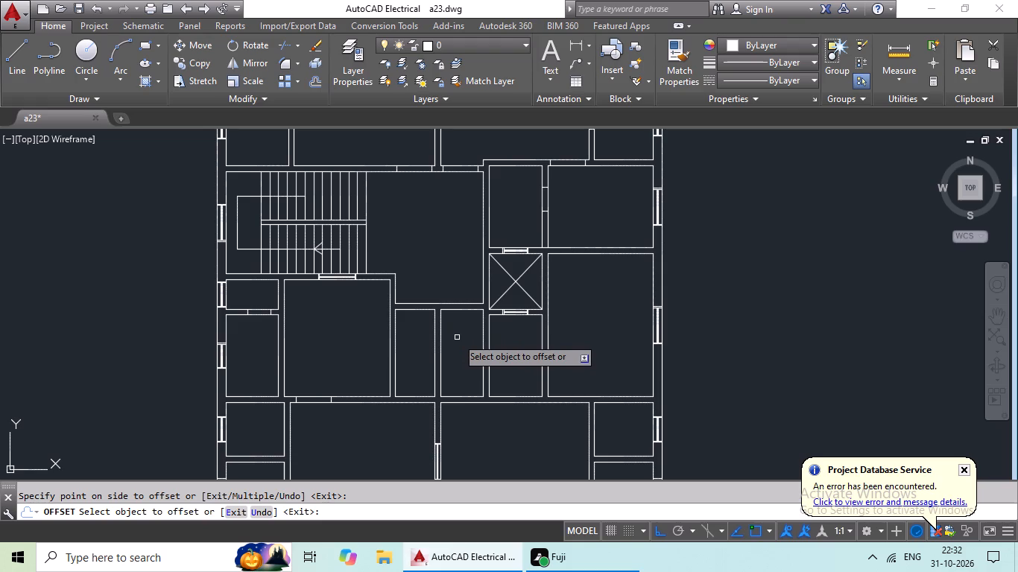
left_click(13, 47)
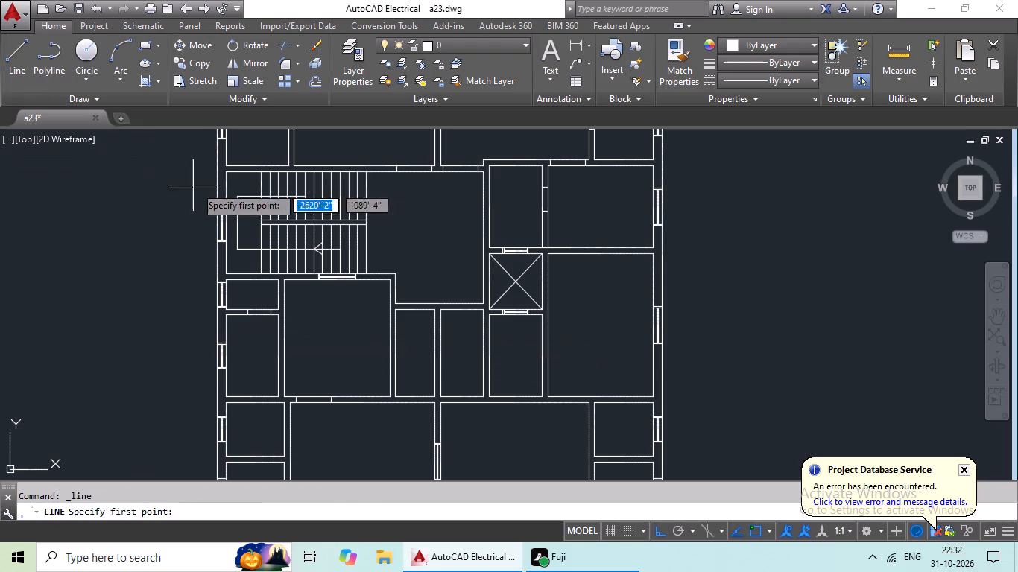
scroll(277, 238, "up", 1)
scroll(476, 362, "up", 3)
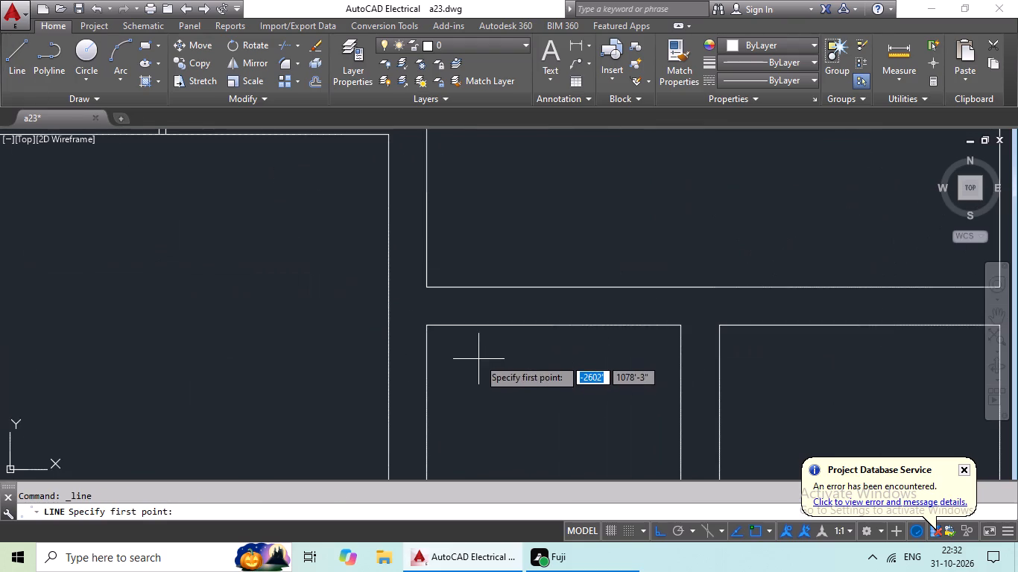
middle_click_drag(480, 354, 348, 327)
left_click_drag(313, 262, 317, 282)
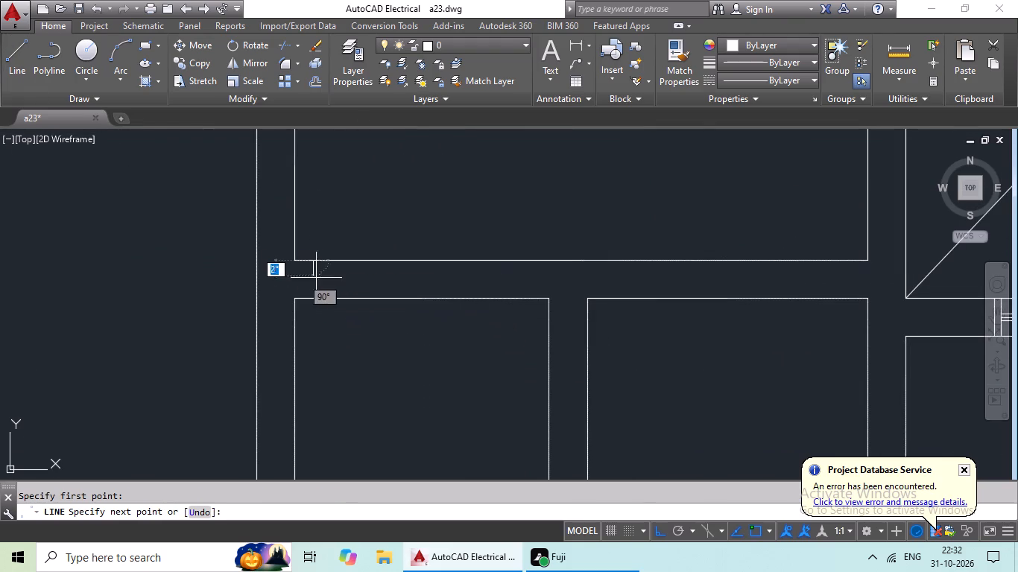
left_click(315, 297)
key("Escape")
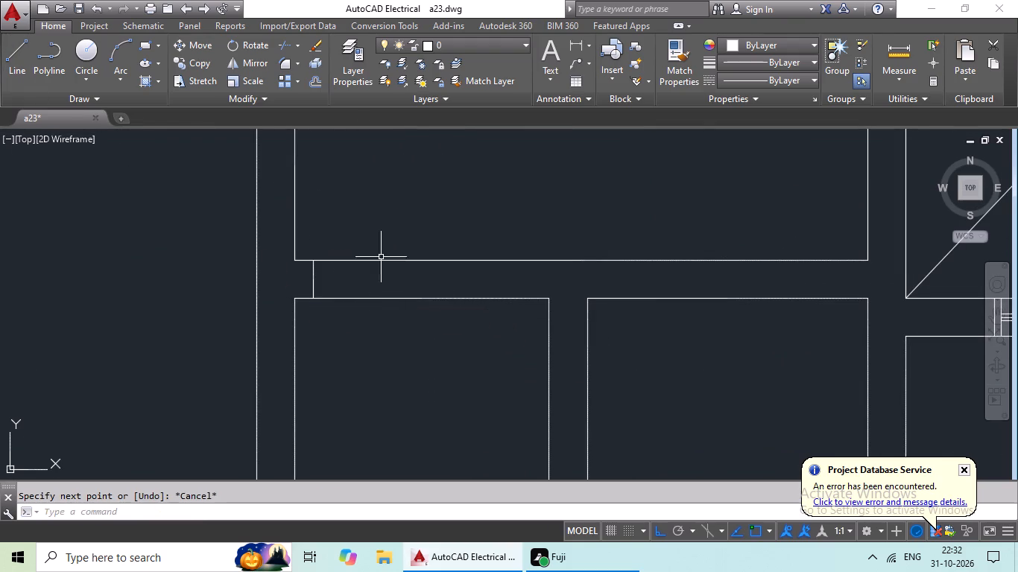
Draw a second jamb line across the central hall's south wall, just west of its east corner.
left_click(11, 66)
scroll(525, 259, "down", 1)
middle_click_drag(627, 286, 482, 286)
scroll(598, 256, "up", 1)
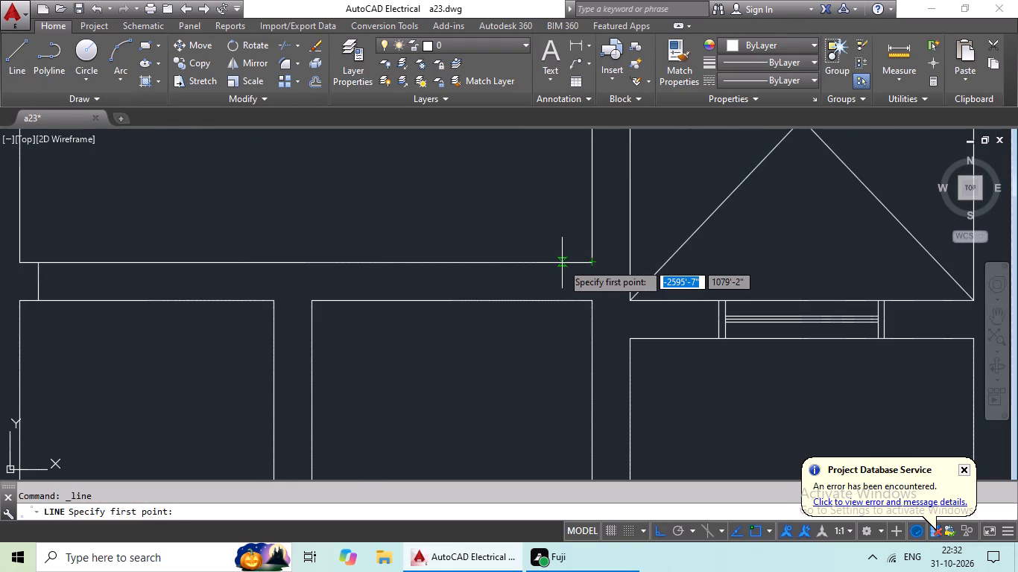
left_click_drag(565, 264, 563, 264)
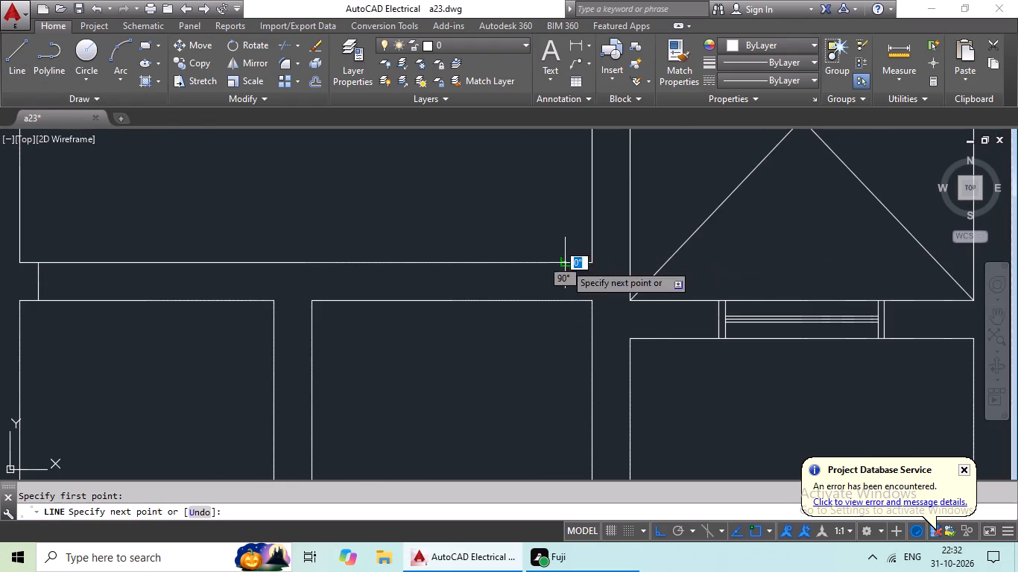
left_click_drag(563, 264, 563, 273)
left_click(566, 299)
key("Escape")
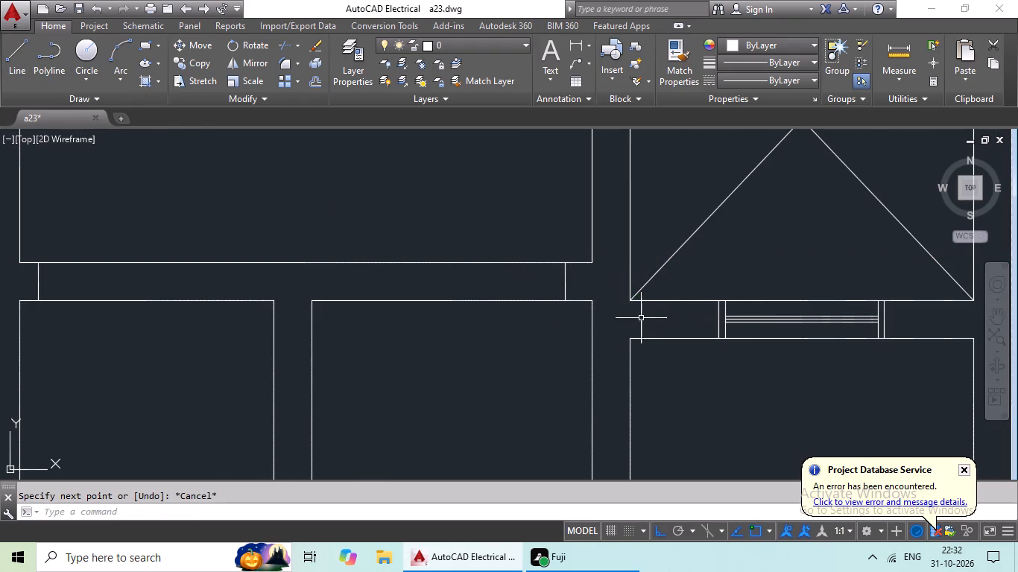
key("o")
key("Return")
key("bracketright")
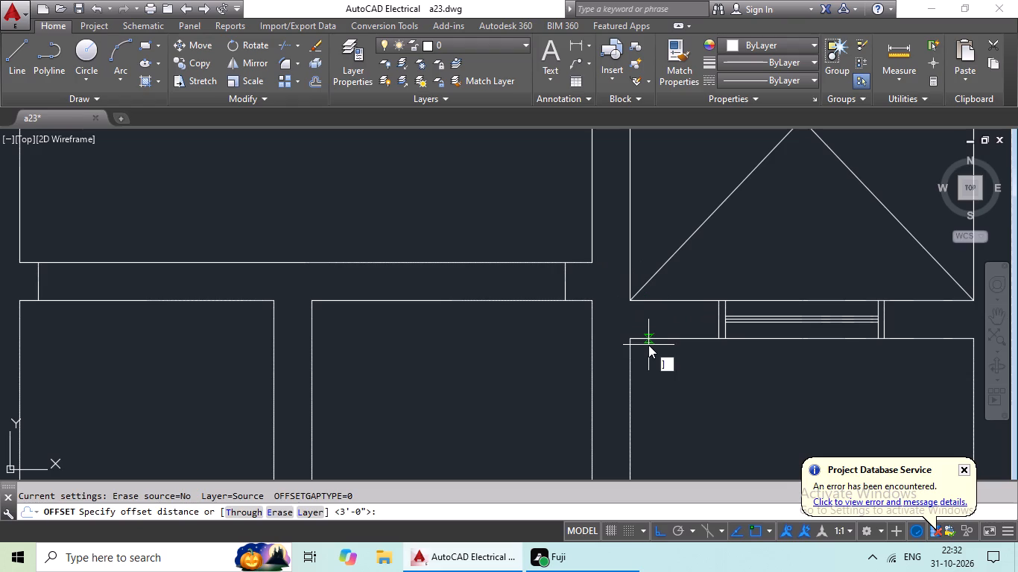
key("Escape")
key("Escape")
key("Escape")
Offset the east jamb line in the central hall's south wall 3' to the west.
key("o")
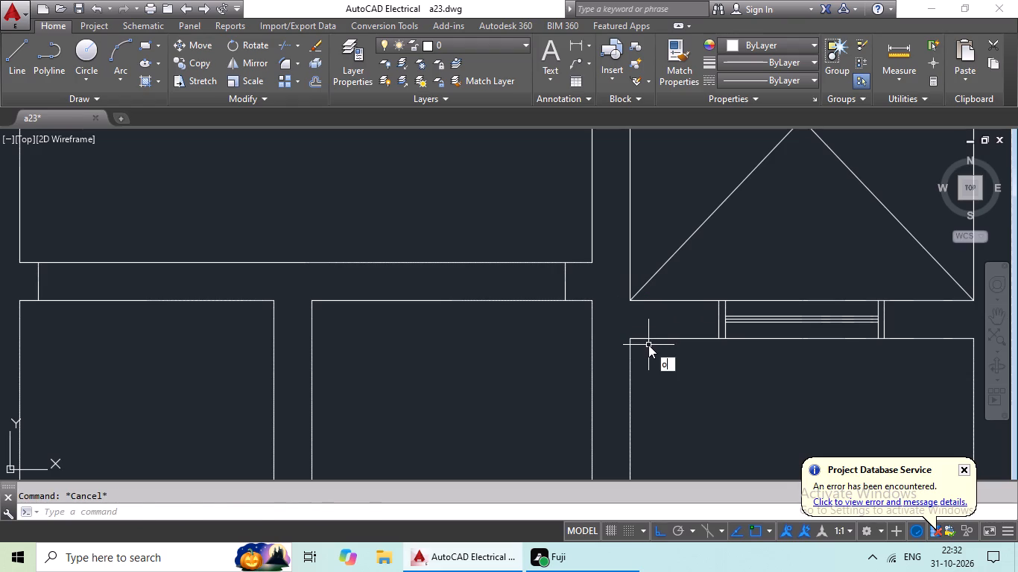
key("Return")
type("3'")
key("Return")
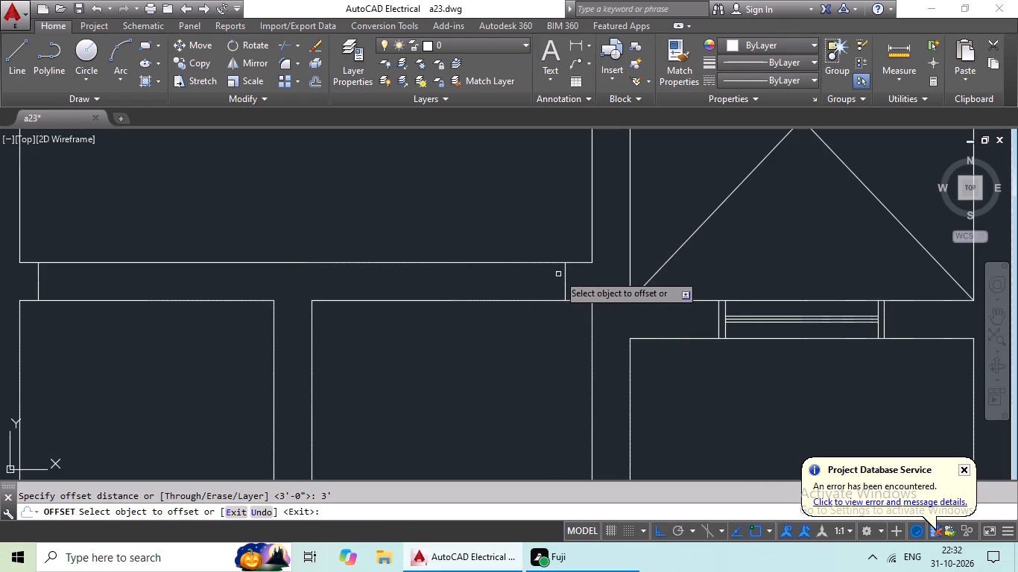
left_click_drag(563, 273, 554, 278)
left_click(541, 282)
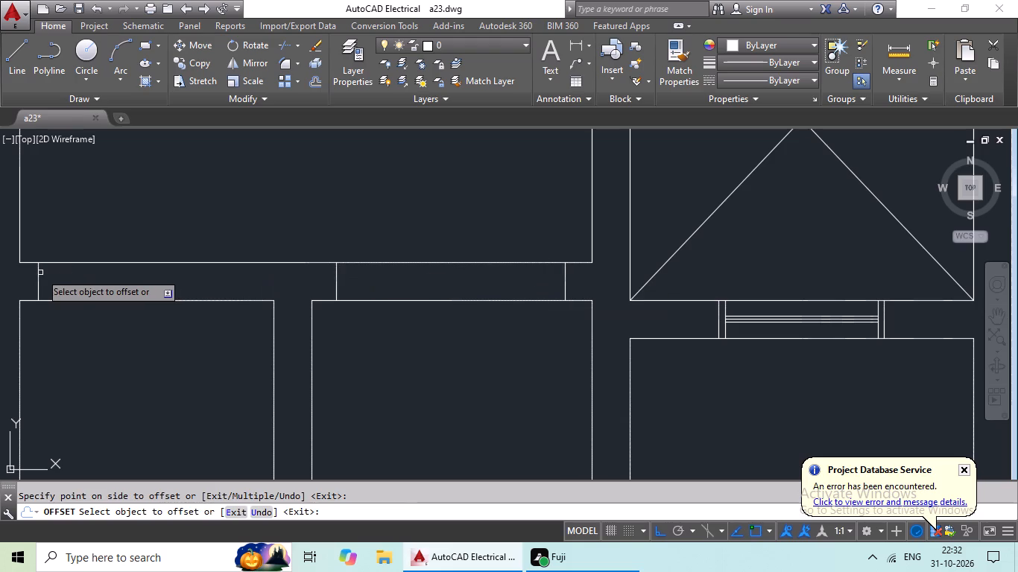
Offset the west jamb line in the central hall's south wall 3' to the east.
left_click(38, 273)
left_click(89, 279)
Draw a jamb line across the wall between the room south of the crossed shaft and the large east room, near its south end.
scroll(294, 341, "down", 2)
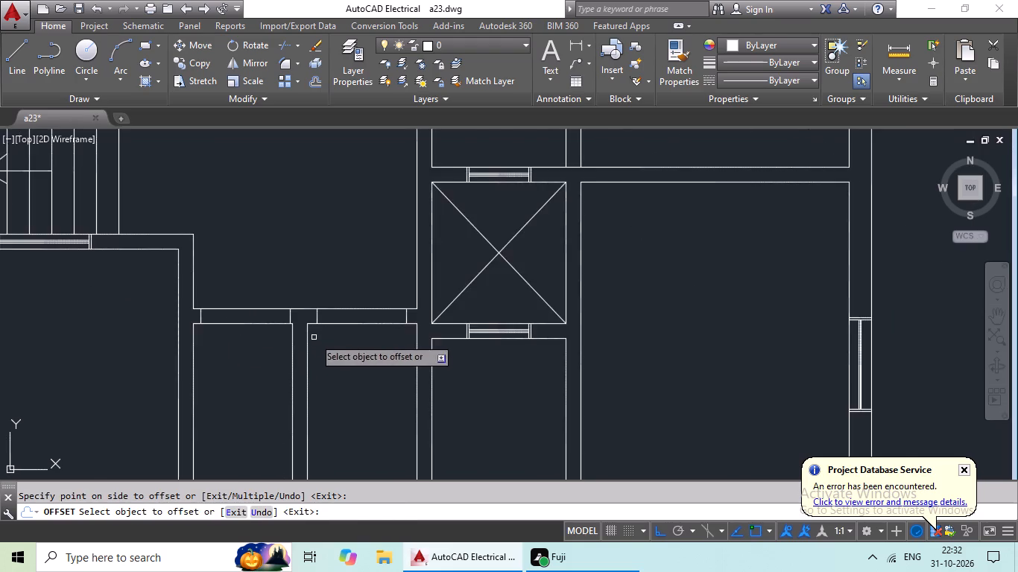
middle_click_drag(338, 344, 397, 310)
scroll(430, 314, "down", 2)
middle_click_drag(430, 314, 408, 313)
left_click(9, 59)
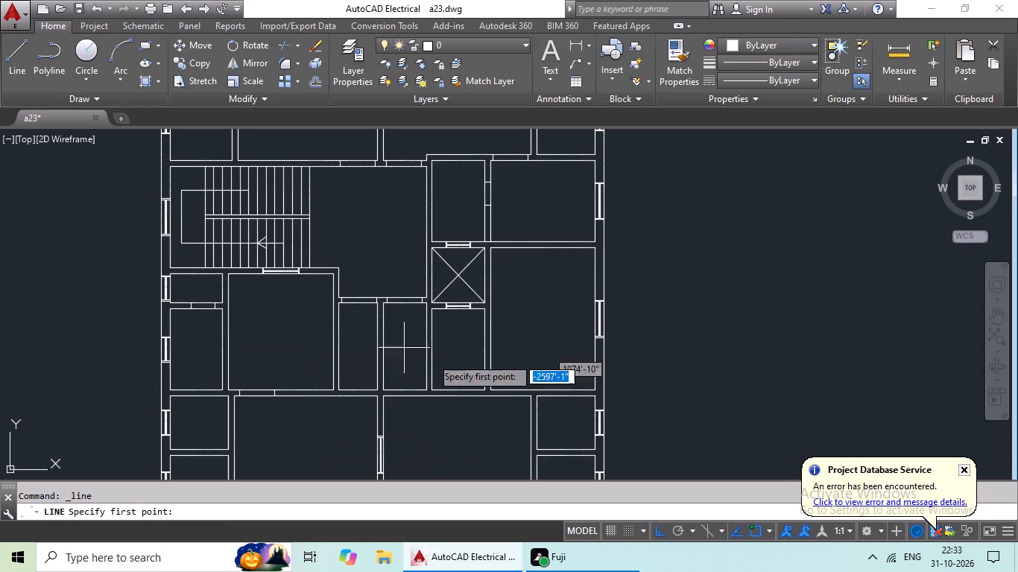
middle_click_drag(474, 342, 341, 297)
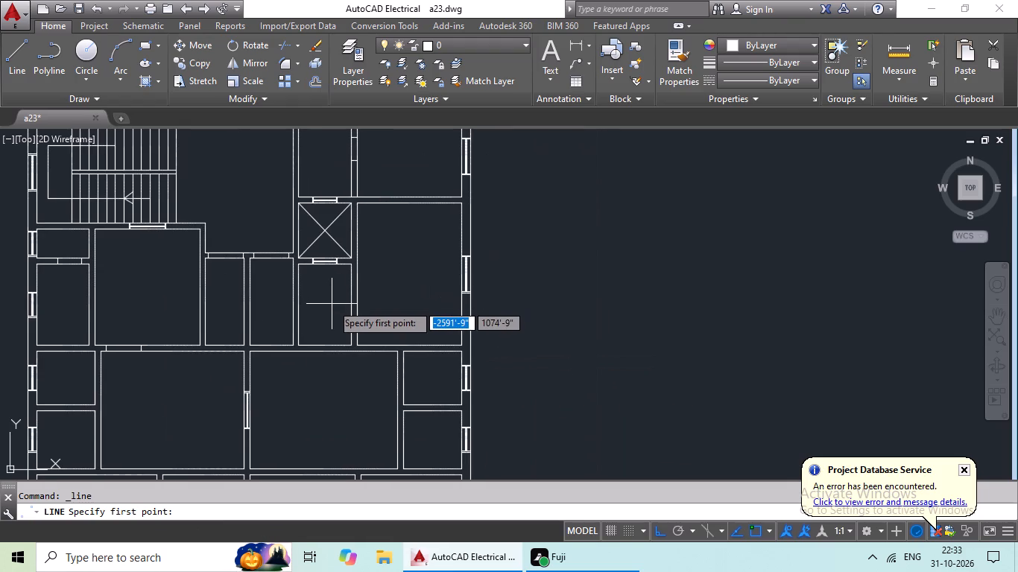
middle_click_drag(383, 240, 397, 366)
middle_click_drag(397, 328, 397, 327)
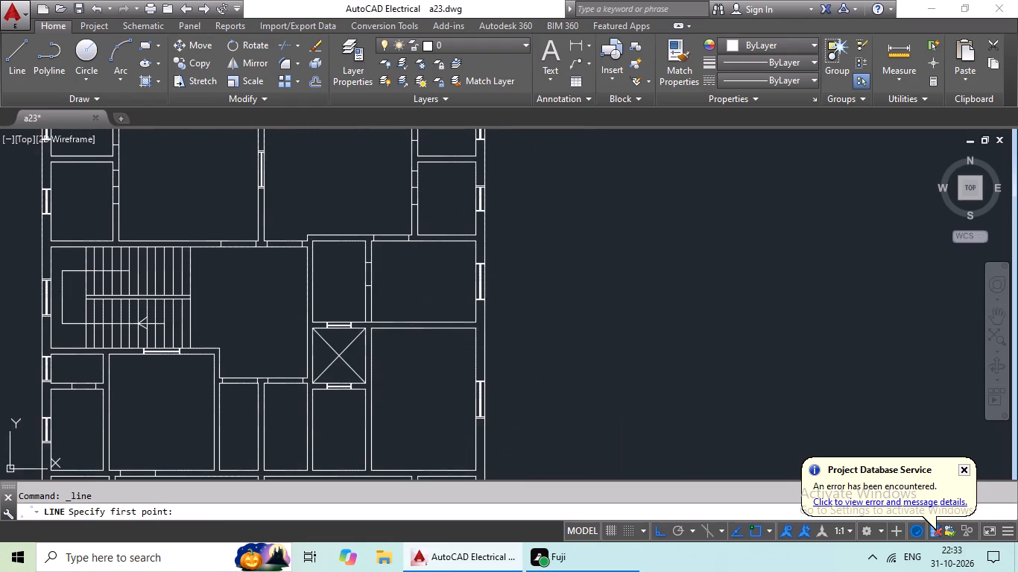
middle_click_drag(397, 327, 411, 276)
middle_click_drag(411, 321, 423, 266)
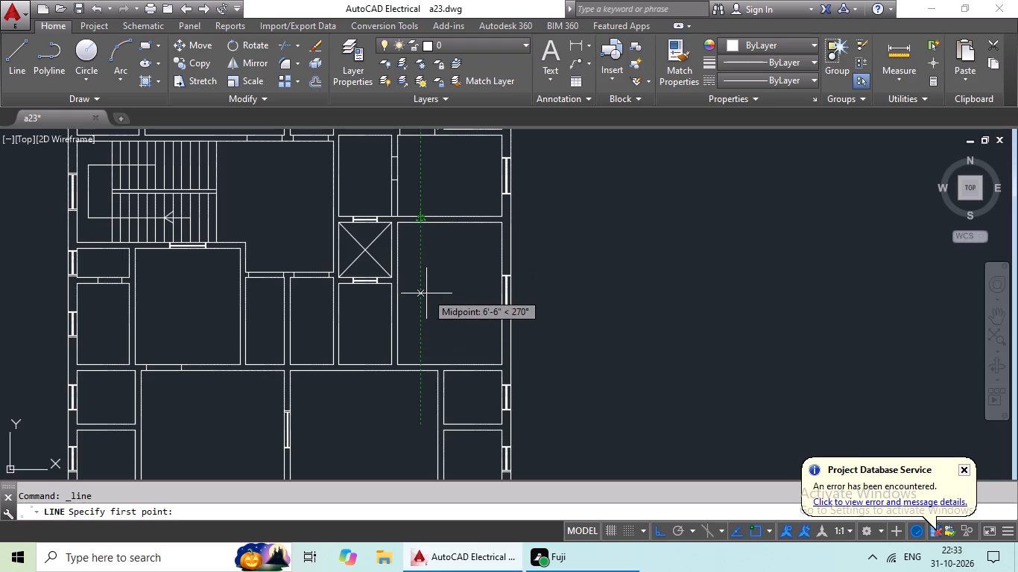
middle_click_drag(429, 288, 446, 233)
scroll(435, 287, "up", 2)
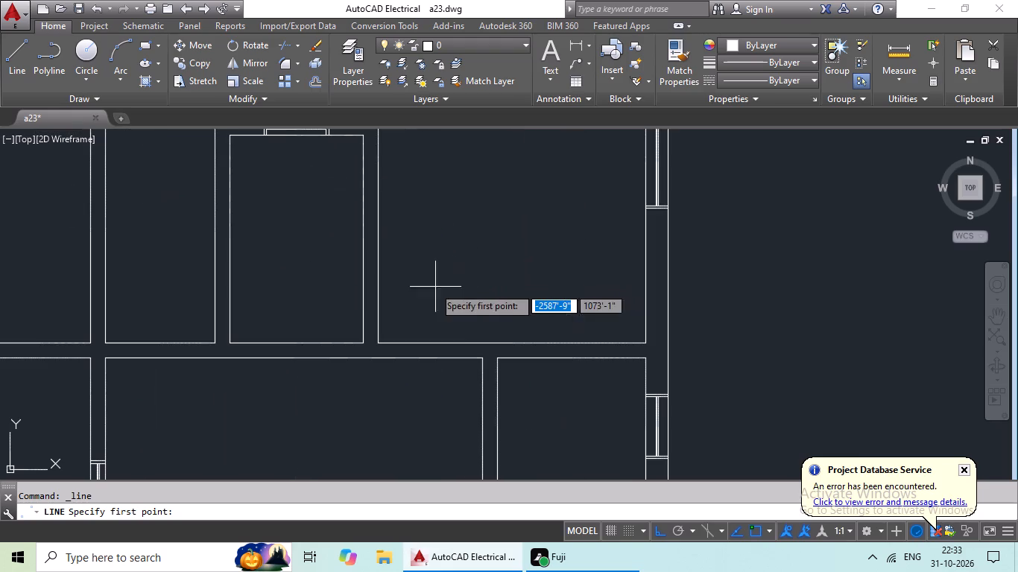
left_click(361, 303)
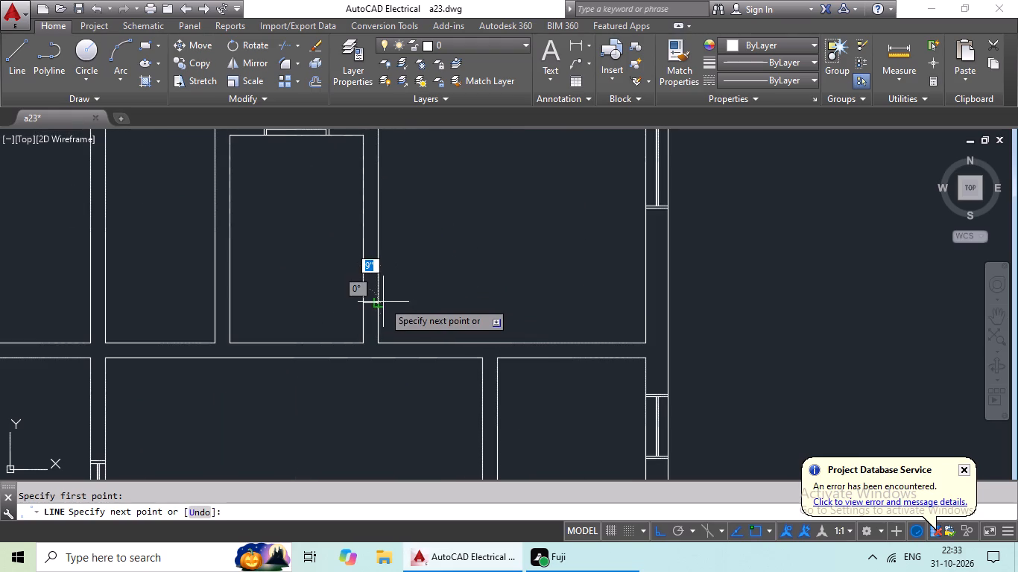
left_click(380, 302)
key("Escape")
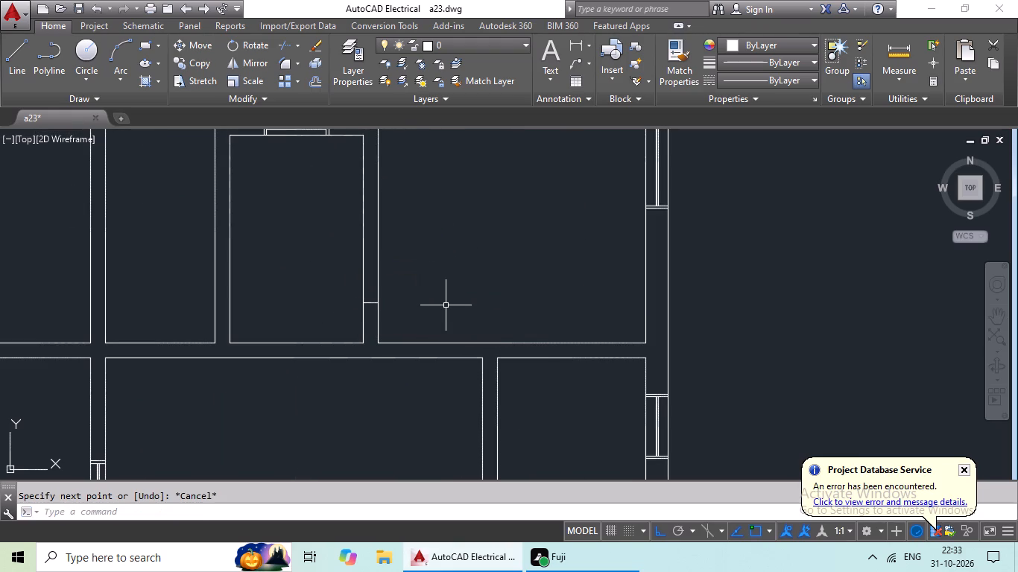
Offset that jamb line 2' to the north.
key("o")
key("Return")
type("2'")
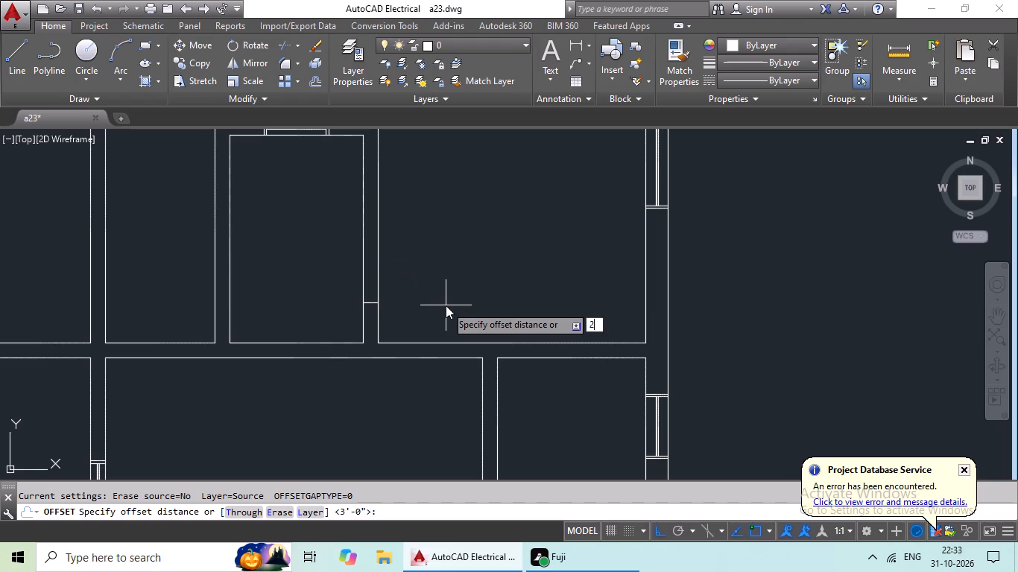
key("Return")
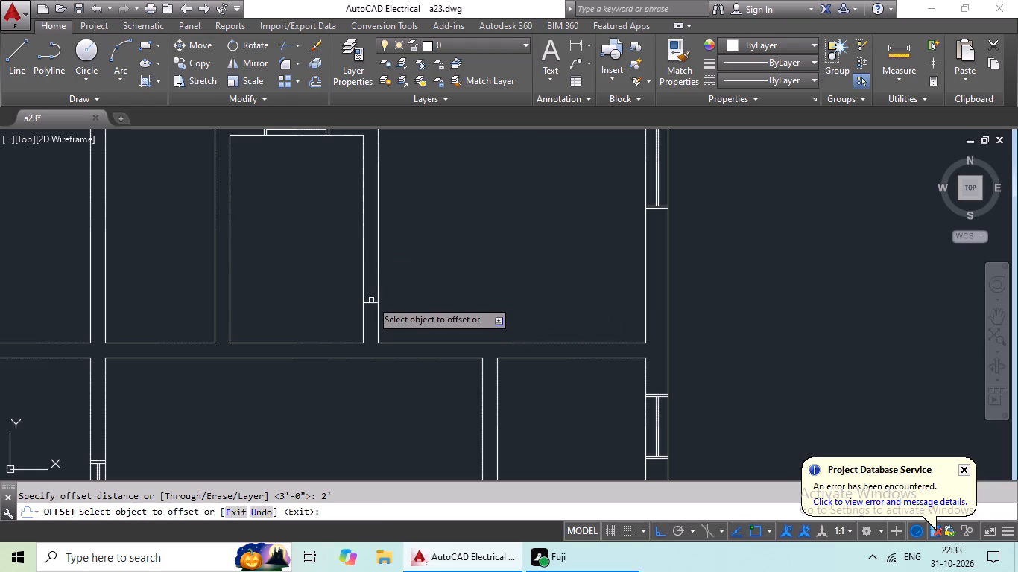
left_click_drag(369, 302, 375, 272)
left_click(377, 239)
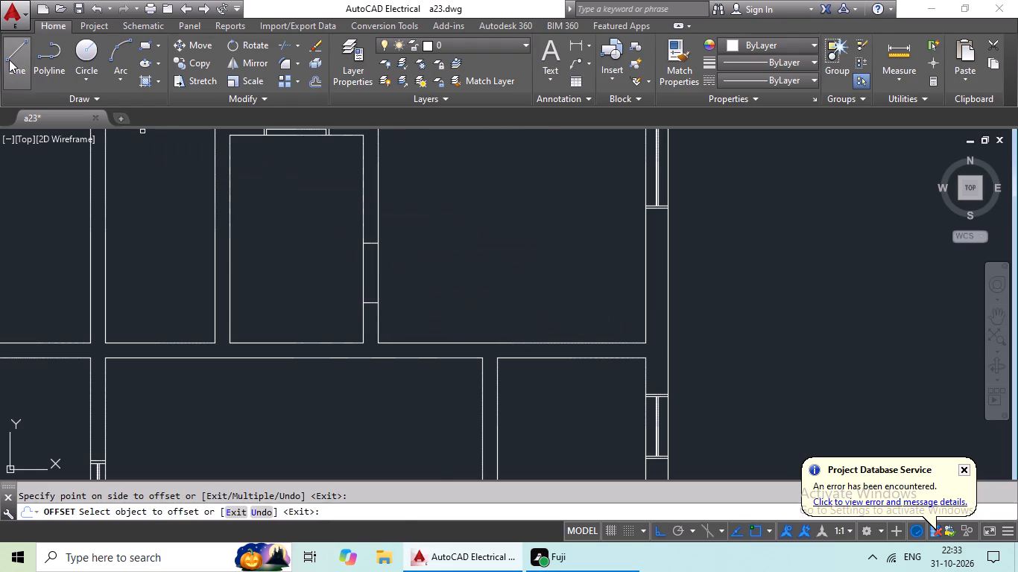
Draw a jamb line across the large east room's north wall, just east of its west corner.
left_click(9, 60)
scroll(256, 183, "down", 2)
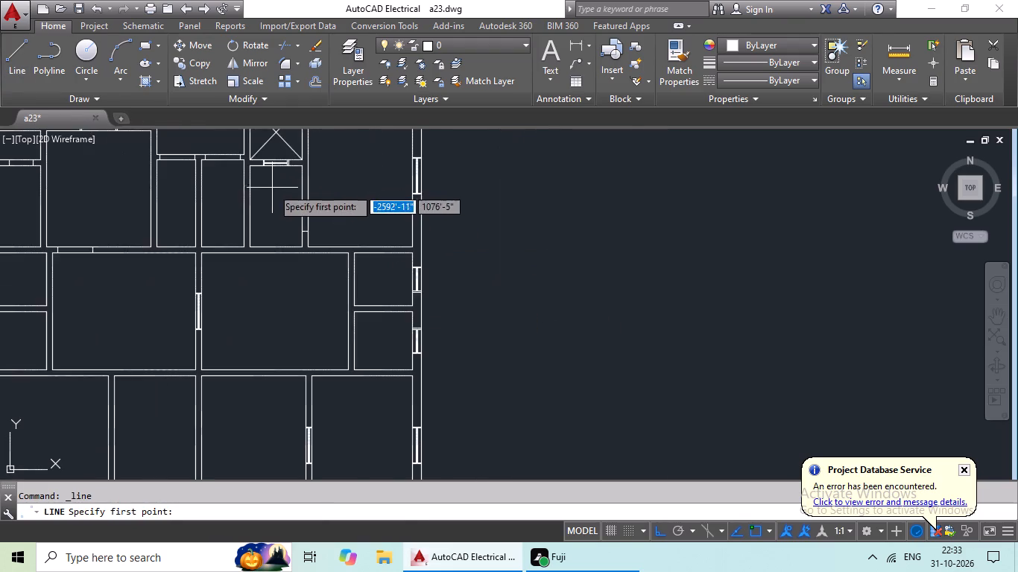
middle_click_drag(335, 188, 337, 307)
scroll(352, 232, "up", 3)
middle_click_drag(347, 223, 355, 265)
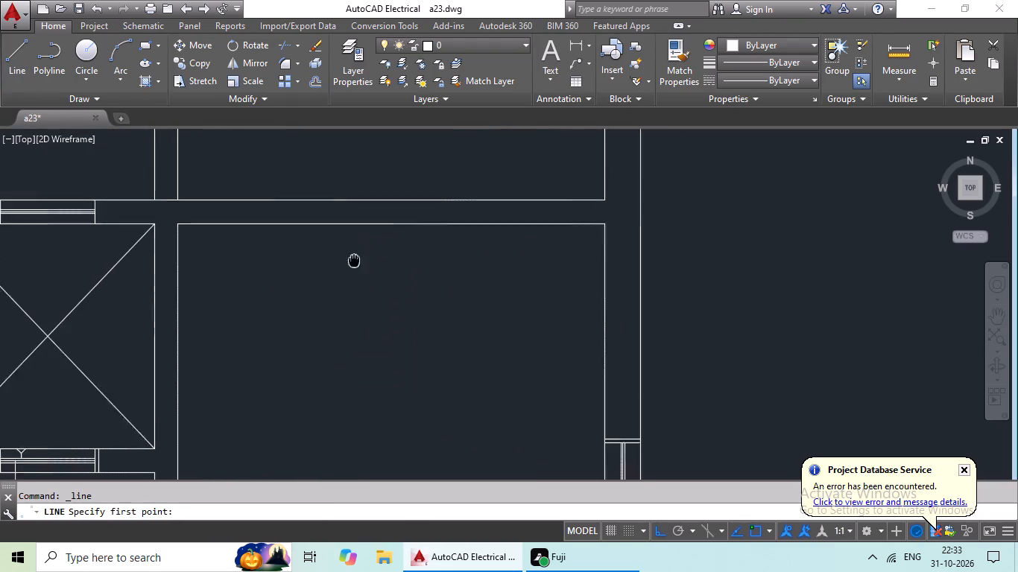
middle_click_drag(355, 265, 359, 288)
left_click_drag(241, 235, 241, 252)
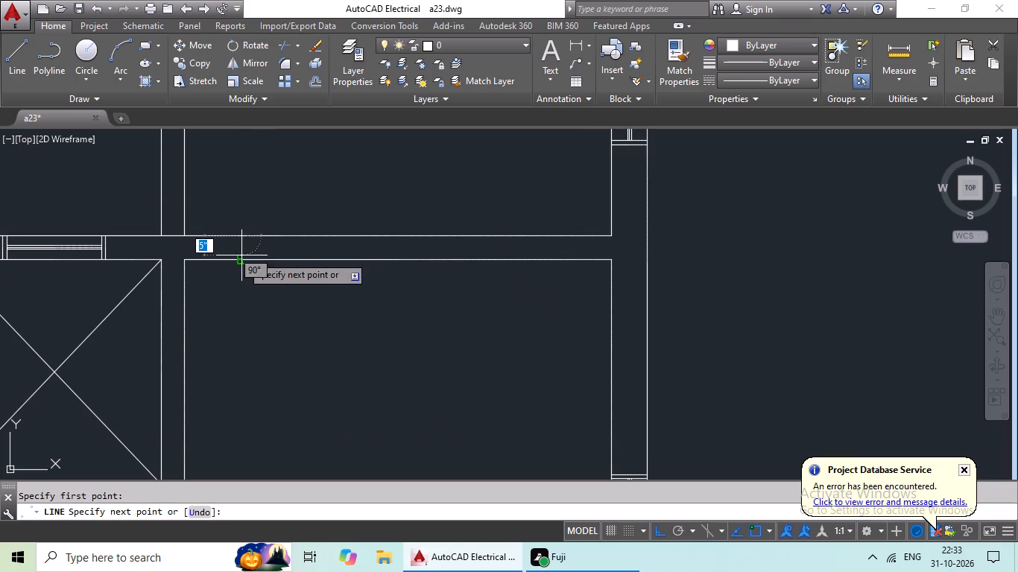
left_click(241, 255)
key("Escape")
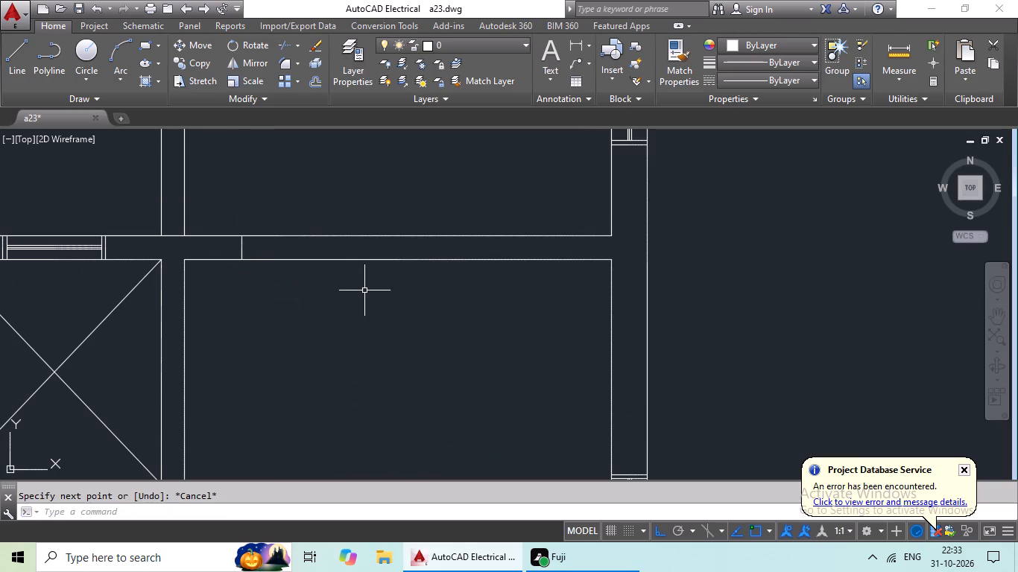
Offset that north-wall jamb line 3' to the east.
key("o")
key("Return")
type("3'")
key("Return")
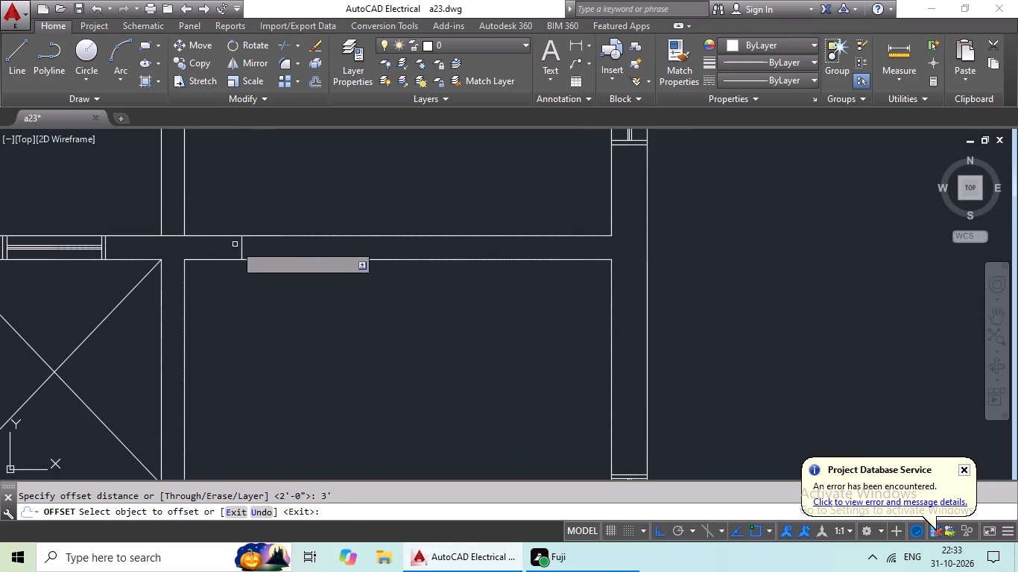
left_click(242, 242)
left_click(319, 249)
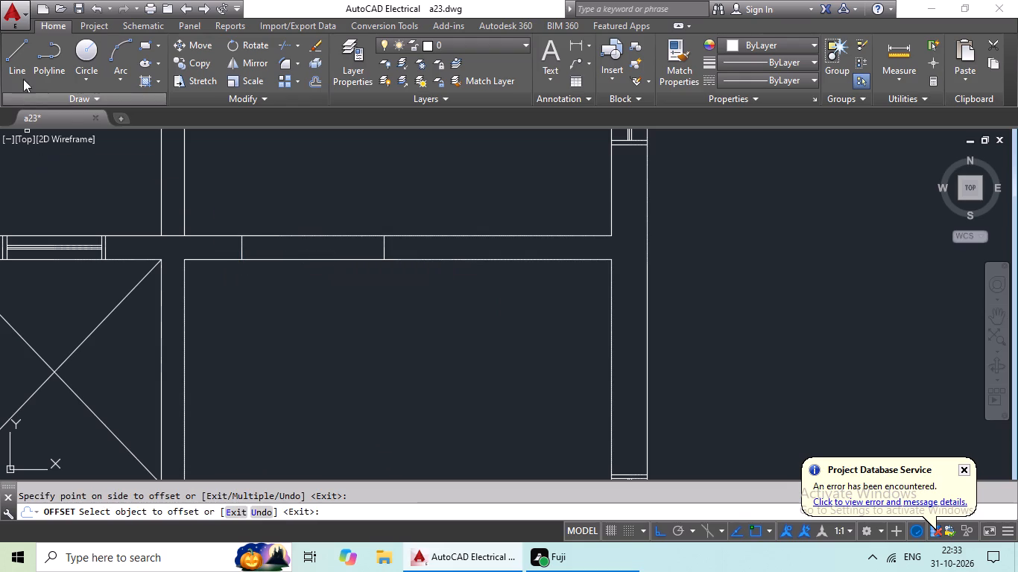
Draw a jamb line across the large east room's south wall, just east of its west corner.
left_click_drag(22, 67, 25, 74)
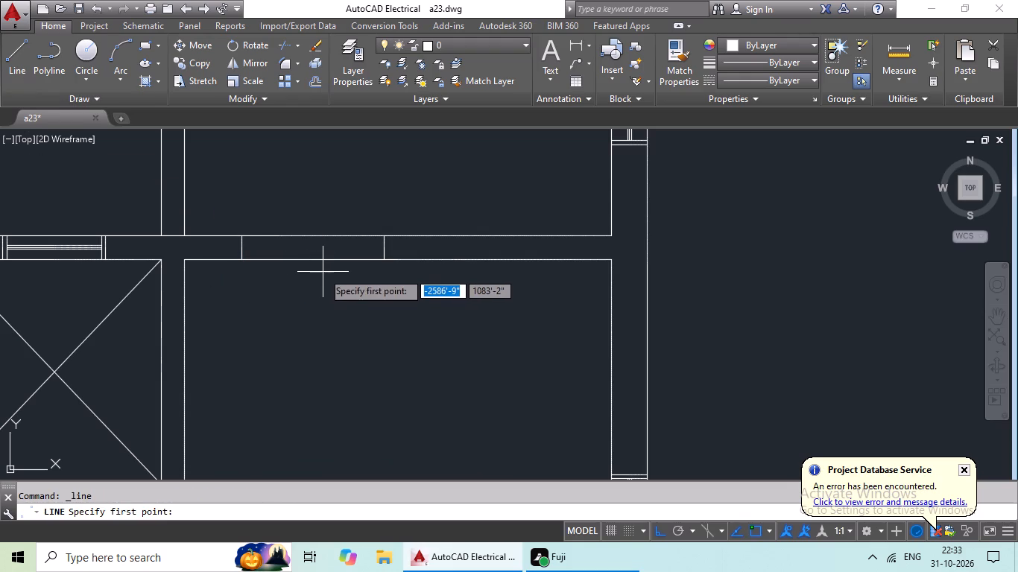
scroll(390, 339, "down", 3)
middle_click_drag(382, 351, 400, 257)
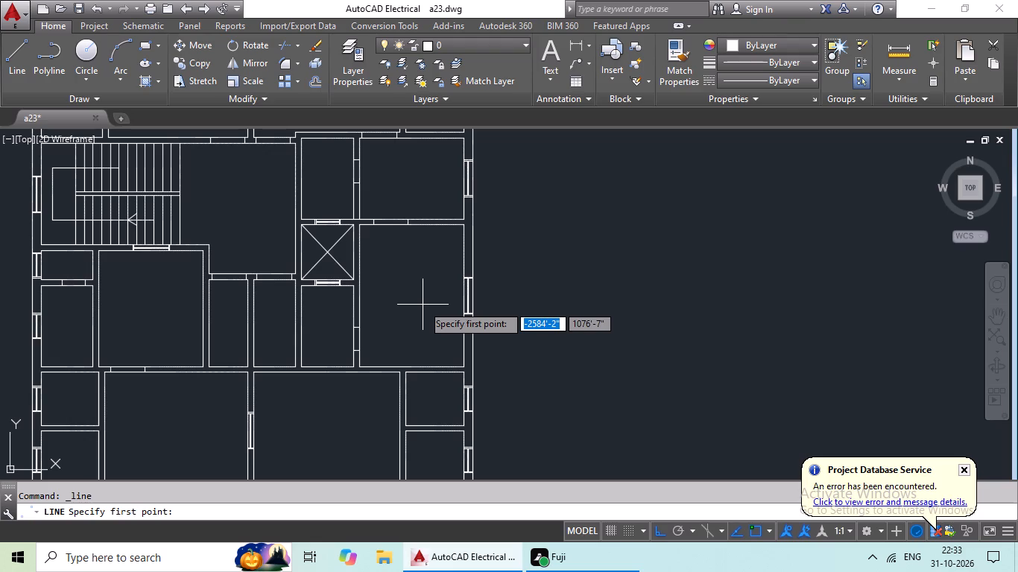
scroll(370, 375, "up", 5)
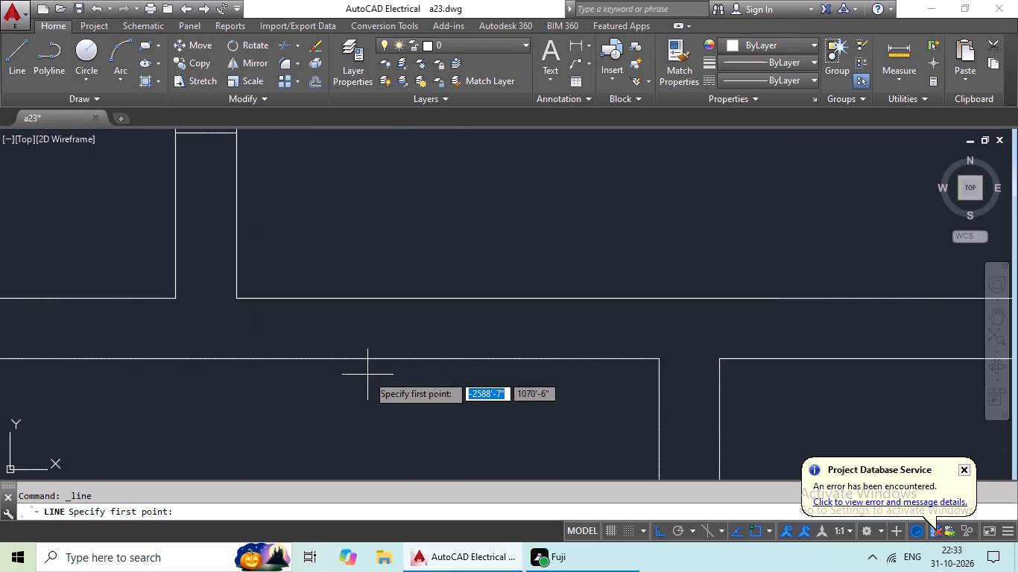
left_click(8, 63)
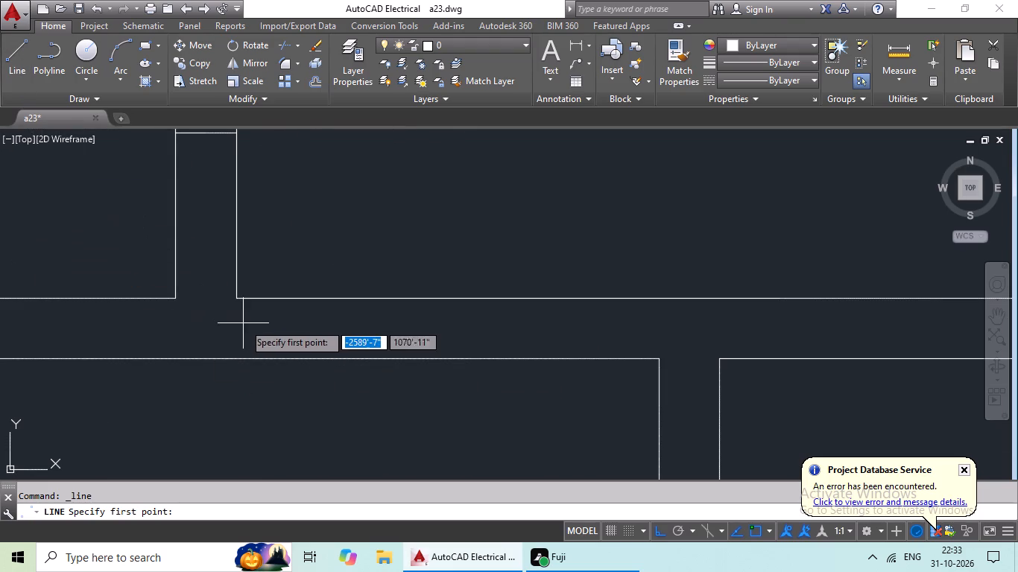
left_click_drag(253, 296, 255, 304)
left_click_drag(256, 363, 279, 352)
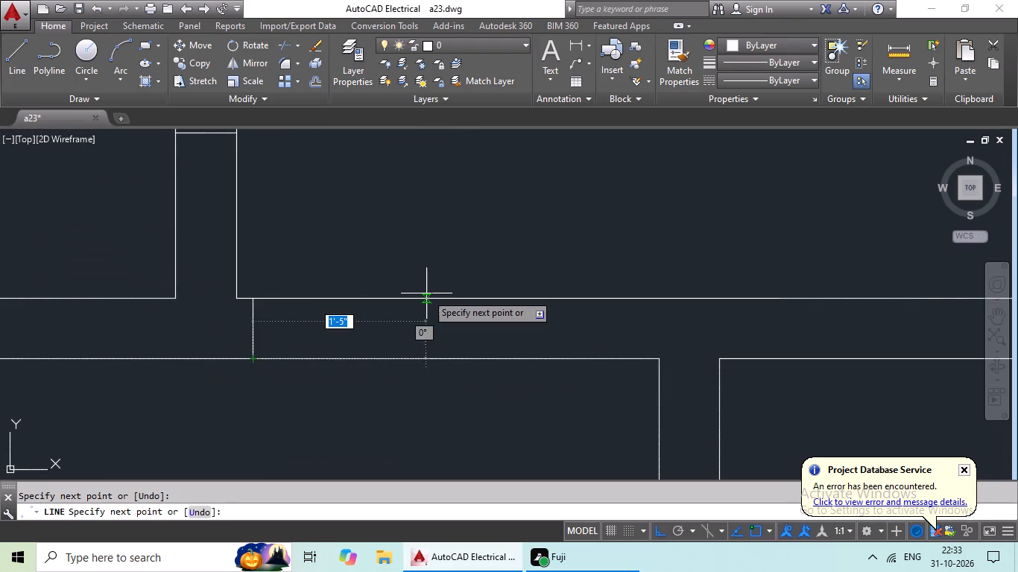
key("Escape")
Offset that south-wall jamb line 3' to the east.
key("o")
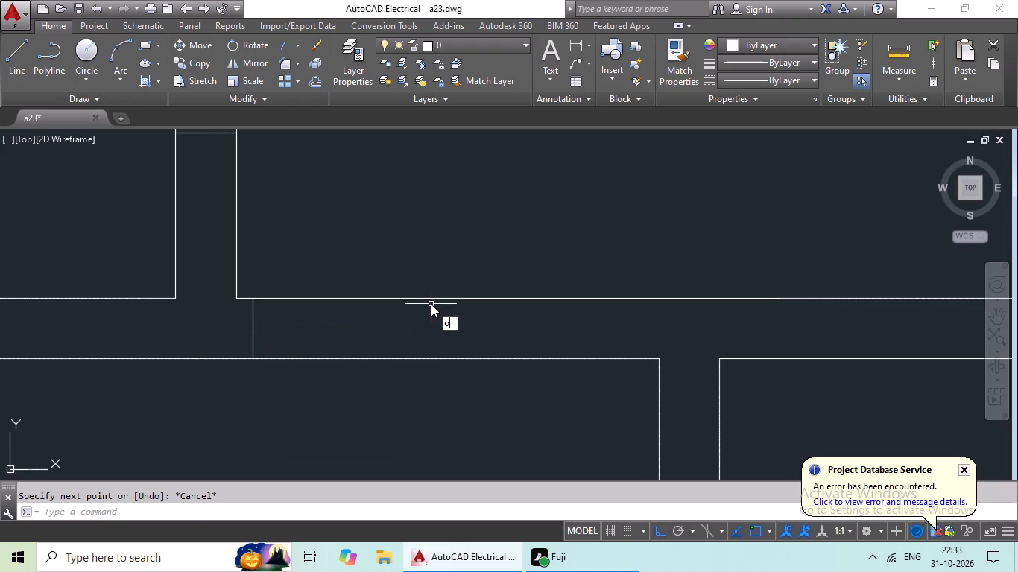
key("Return")
type("3'")
key("Return")
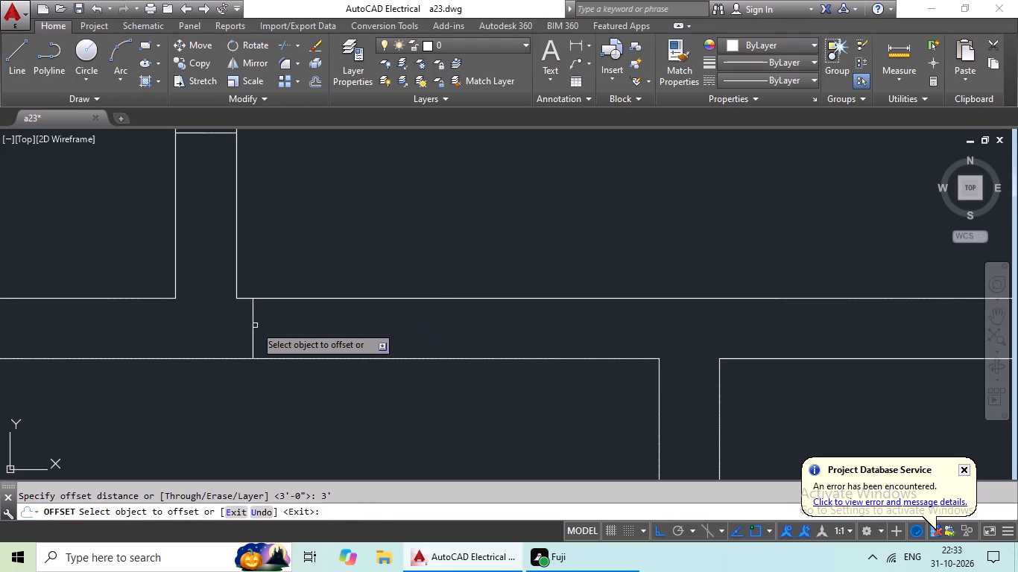
left_click_drag(254, 326, 261, 330)
left_click(428, 337)
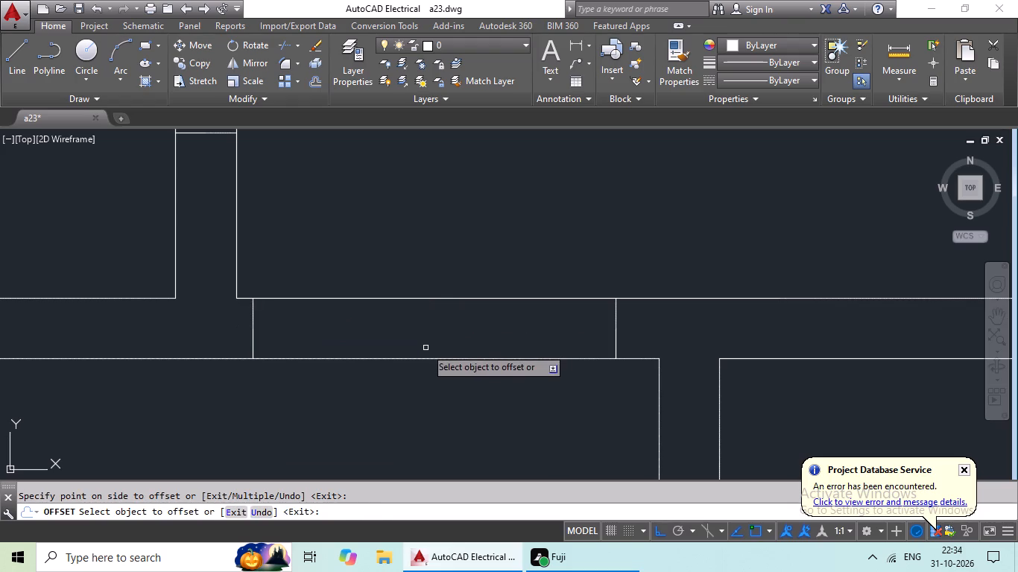
scroll(426, 304, "down", 2)
left_click(470, 259)
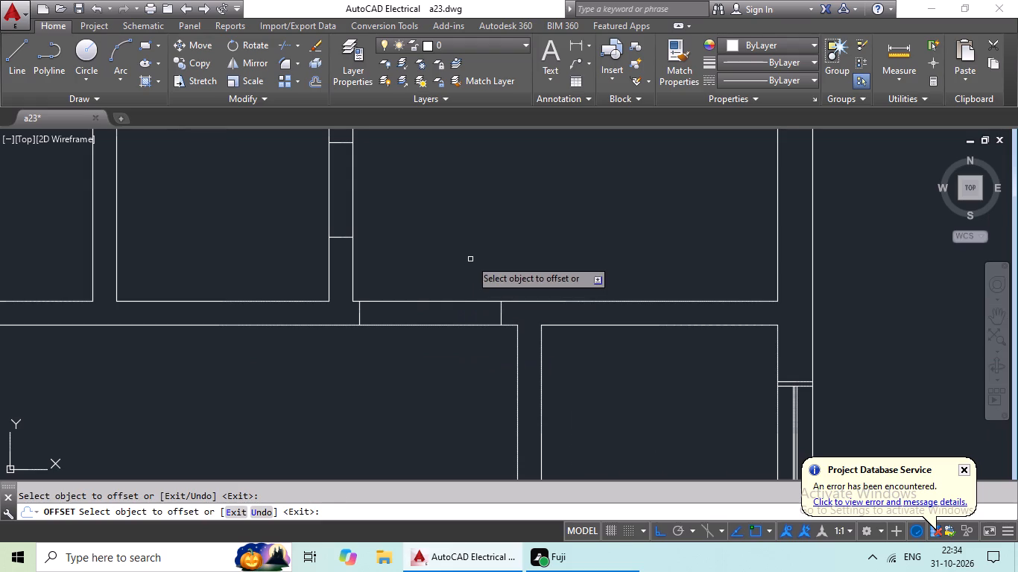
scroll(508, 299, "down", 2)
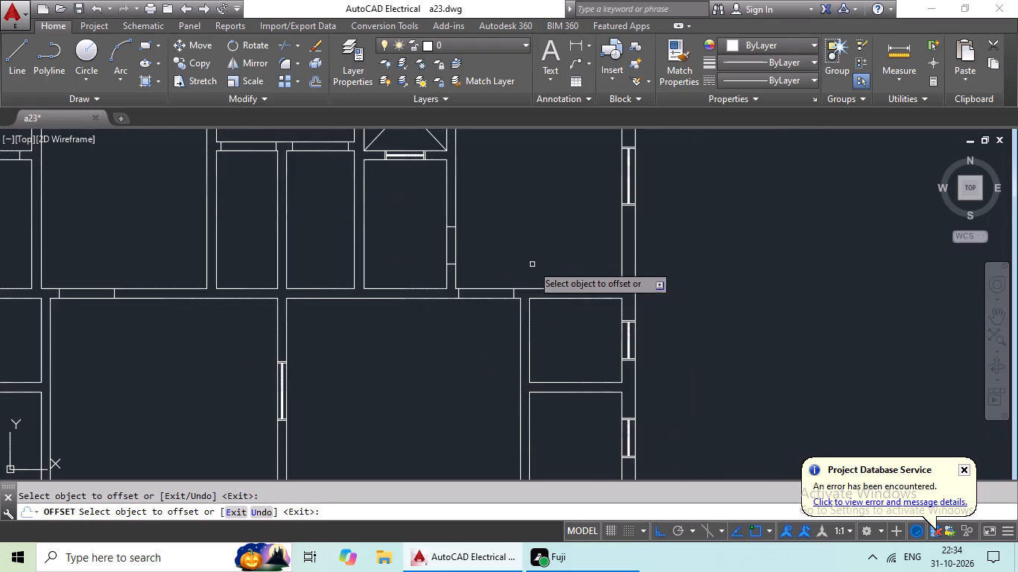
middle_click_drag(541, 250, 499, 267)
key("Escape")
key("Escape")
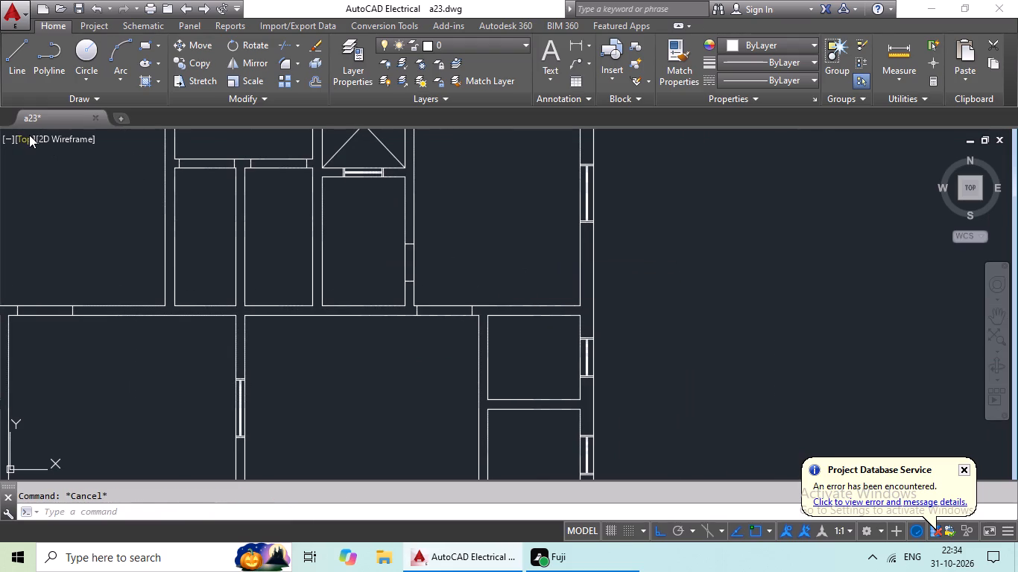
Draw a jamb line across the wall between the large southwest room and the upper small room west of it, near its north end.
scroll(41, 128, "down", 1)
scroll(144, 245, "down", 1)
middle_click_drag(157, 247, 331, 233)
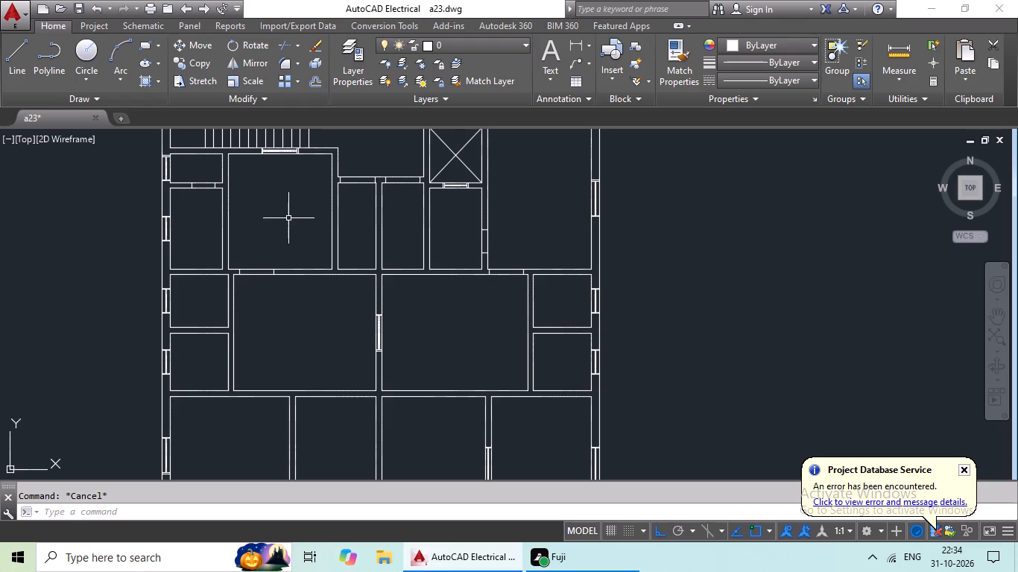
left_click(5, 54)
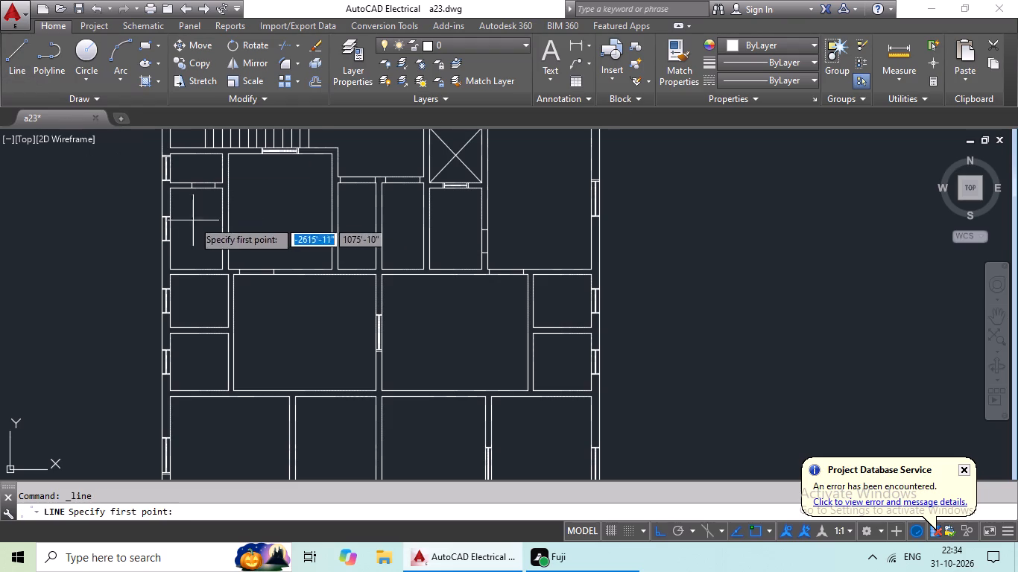
scroll(240, 290, "up", 4)
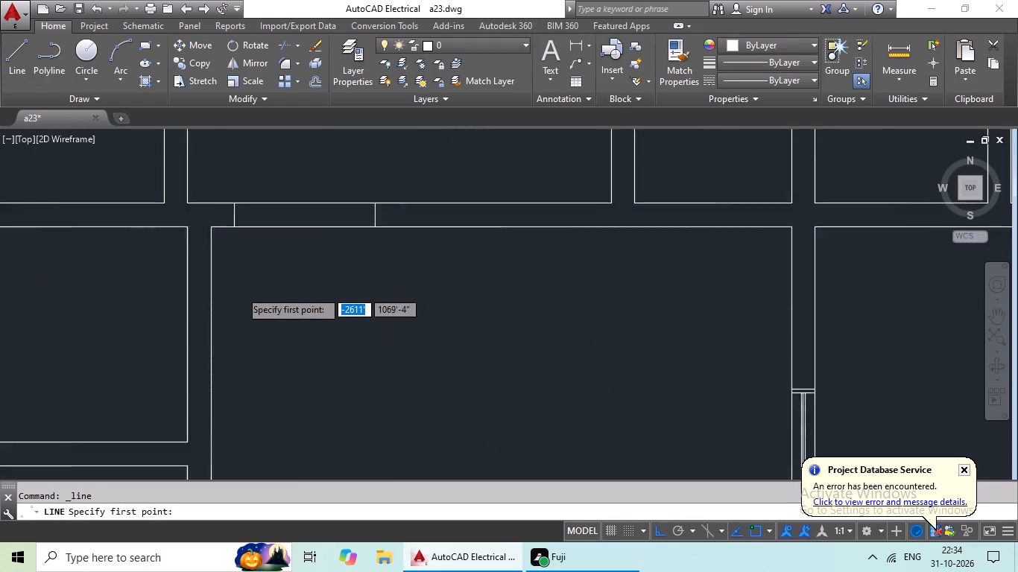
left_click(153, 238)
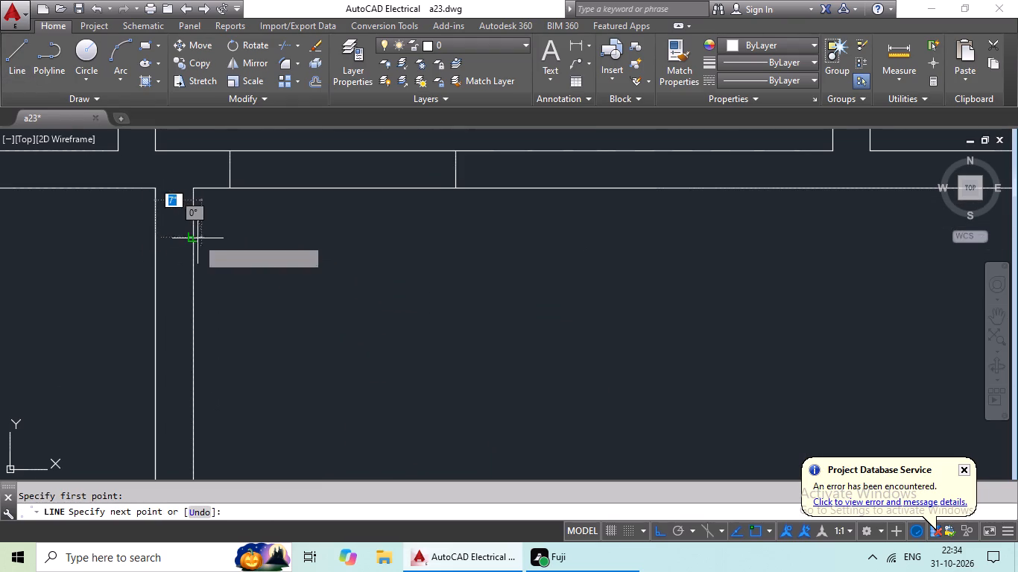
left_click(191, 239)
key("Escape")
Draw a jamb line across the wall between the large southeast room and the upper small room east of it, near its north end, erasing the surplus segment.
left_click(17, 57)
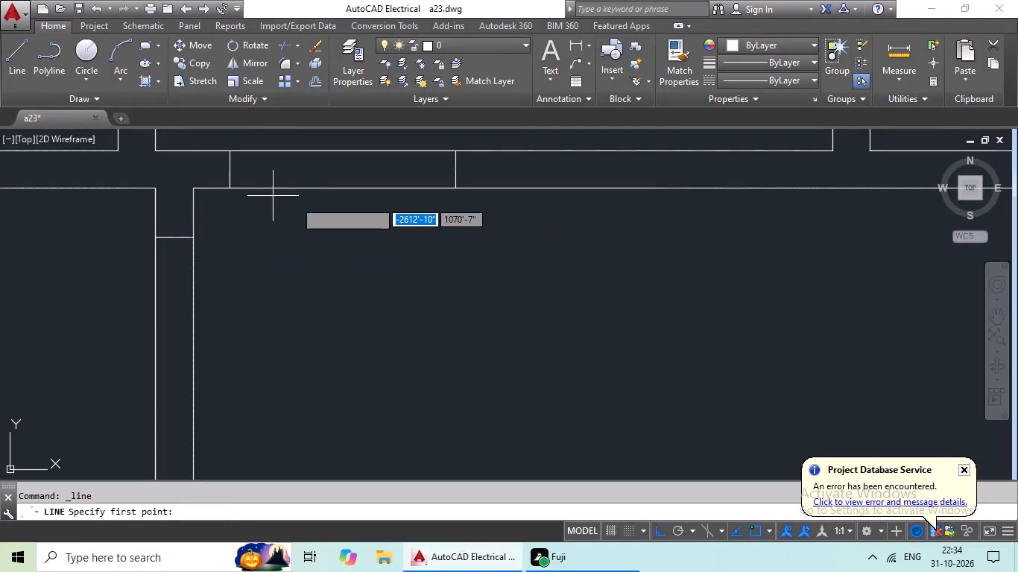
scroll(355, 217, "down", 2)
middle_click_drag(452, 250, 218, 238)
scroll(484, 309, "down", 1)
scroll(700, 261, "up", 1)
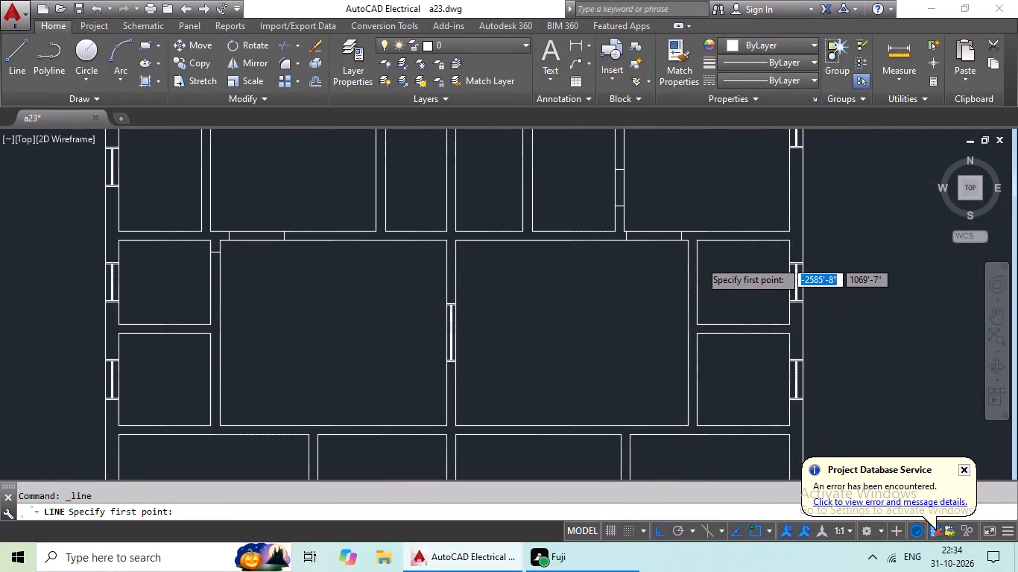
scroll(700, 261, "up", 2)
left_click(655, 247)
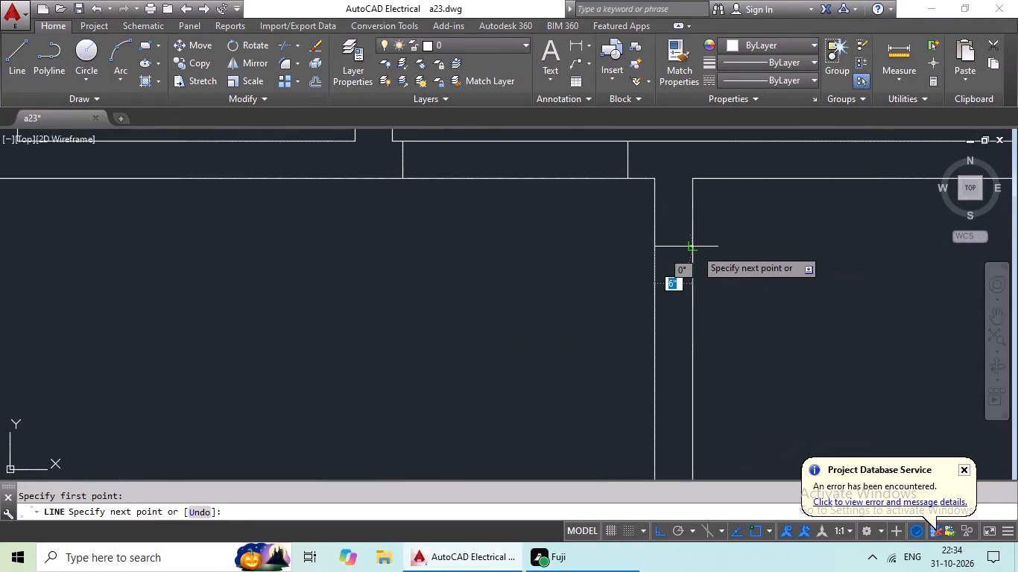
left_click(695, 249)
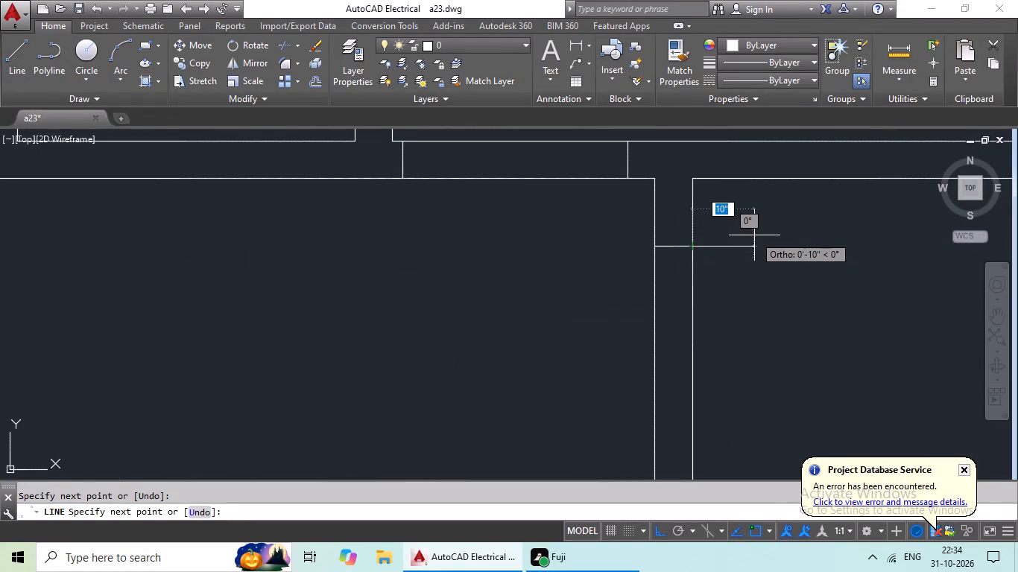
left_click(769, 277)
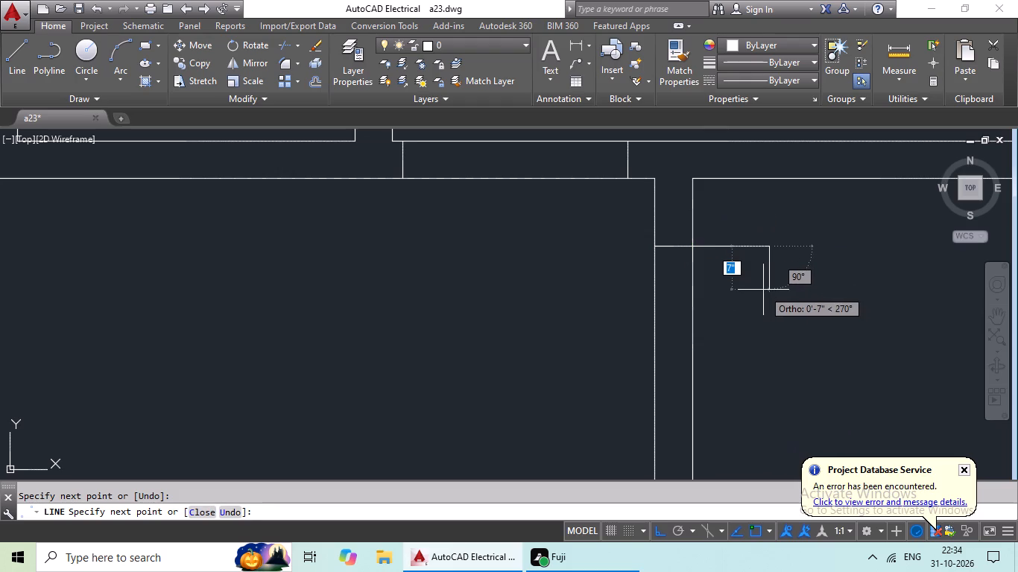
key("Escape")
left_click_drag(739, 244, 731, 262)
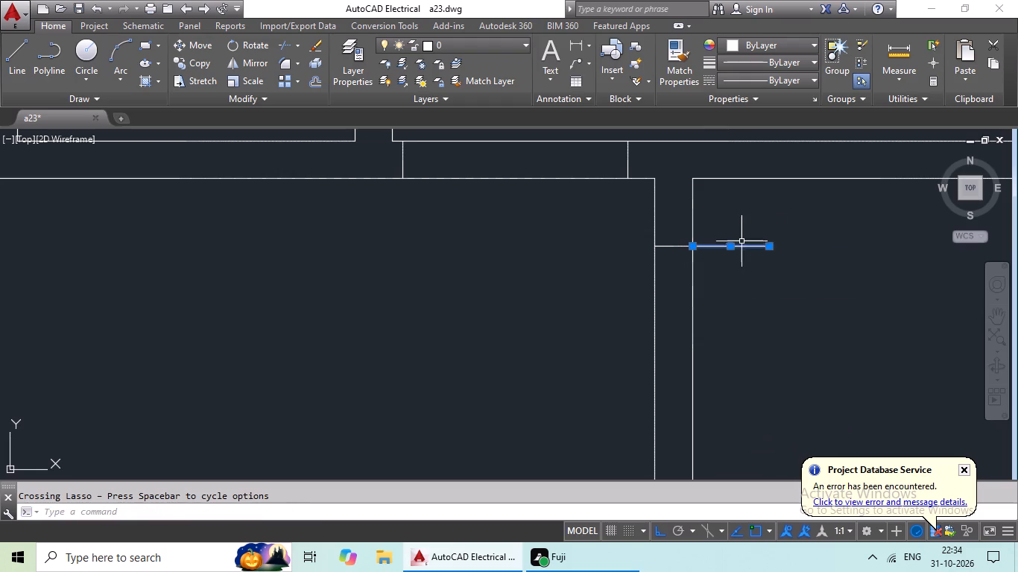
key("Delete")
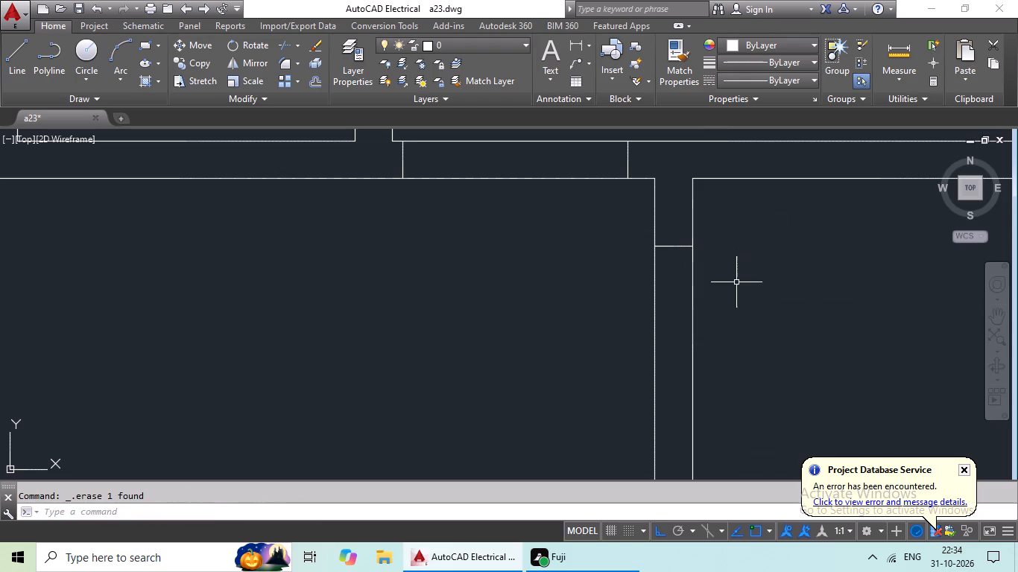
Offset that jamb line 1'5" to the south, and offset the resulting line another 1'5" south.
key("o")
key("Return")
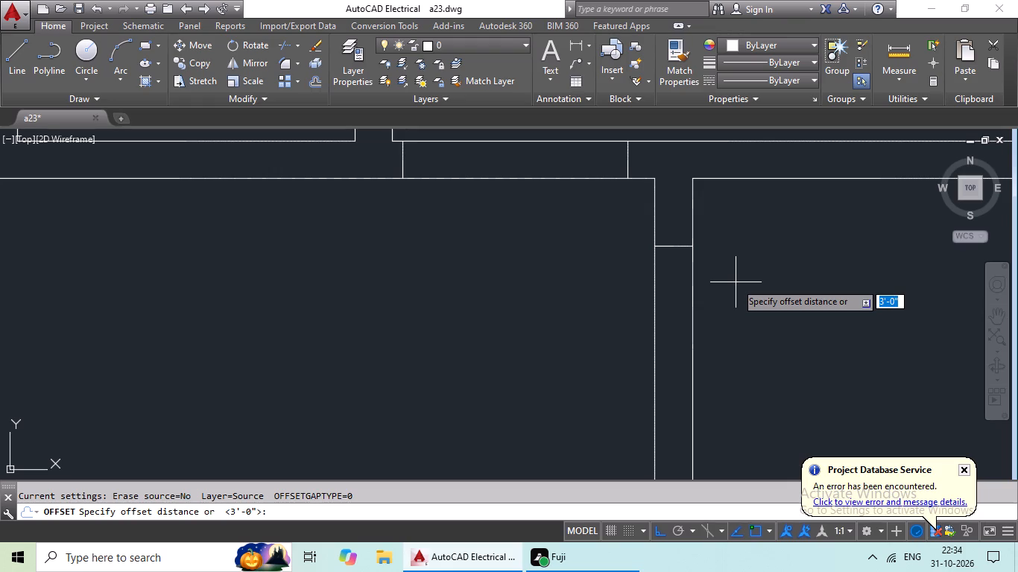
key("o")
key("Return")
type("1'5")
key("shift+quotedbl")
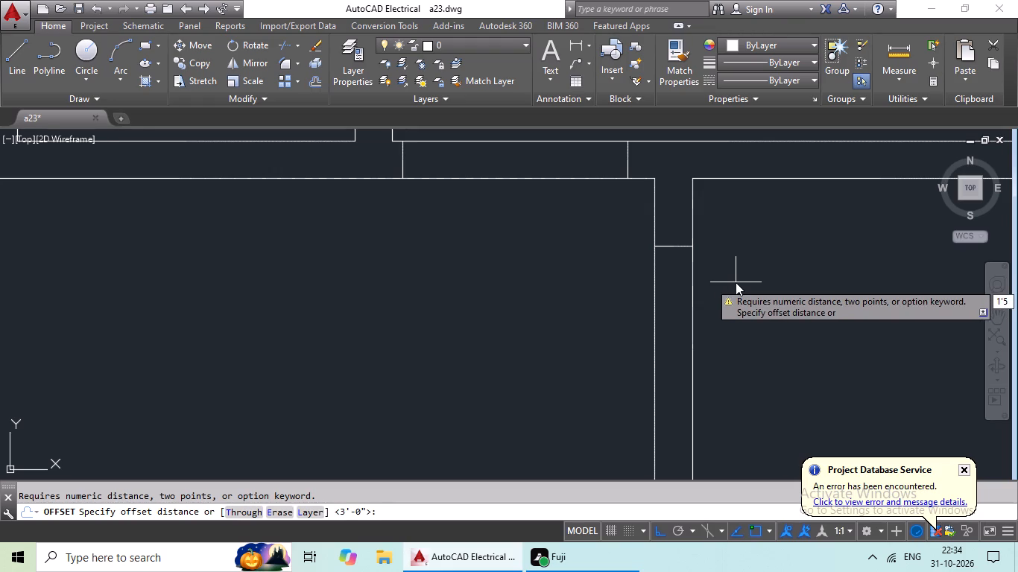
key("Return")
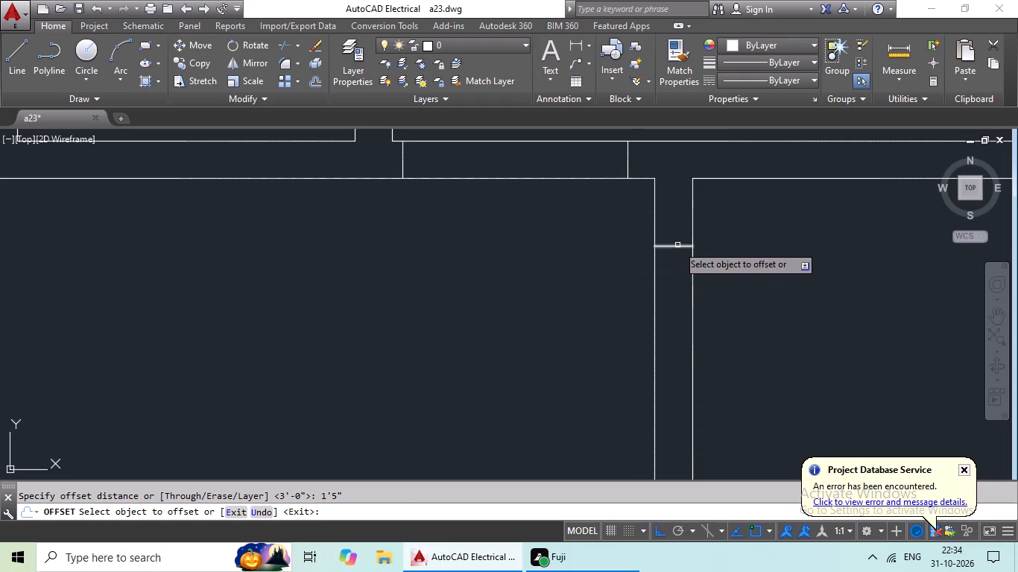
left_click_drag(677, 245, 677, 264)
left_click_drag(677, 271, 677, 285)
left_click_drag(674, 352, 671, 373)
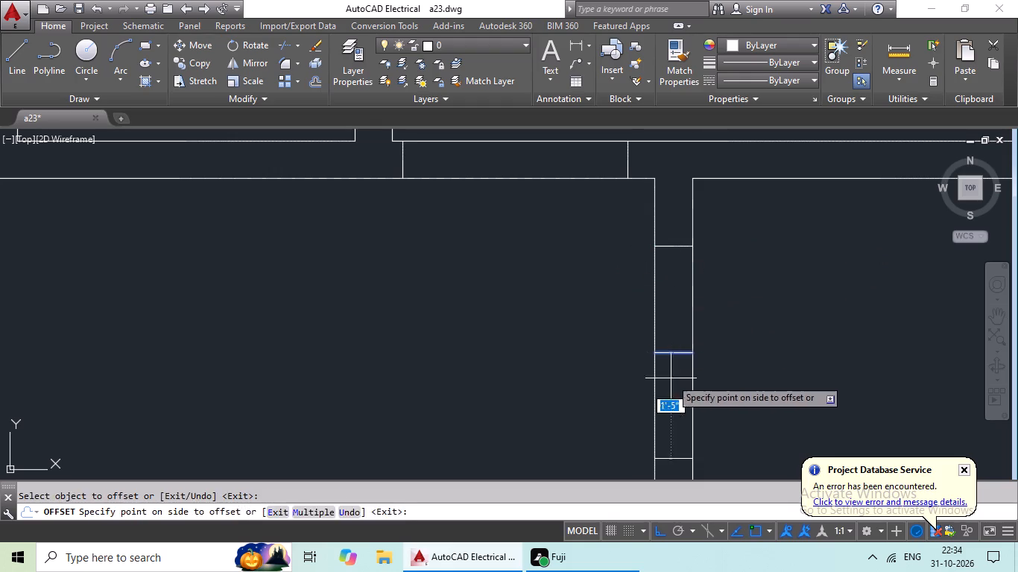
left_click(671, 378)
Offset the matching jamb line beside the upper small west room 1'5" south, and offset the resulting line another 1'5" south.
scroll(685, 358, "down", 4)
scroll(350, 358, "up", 3)
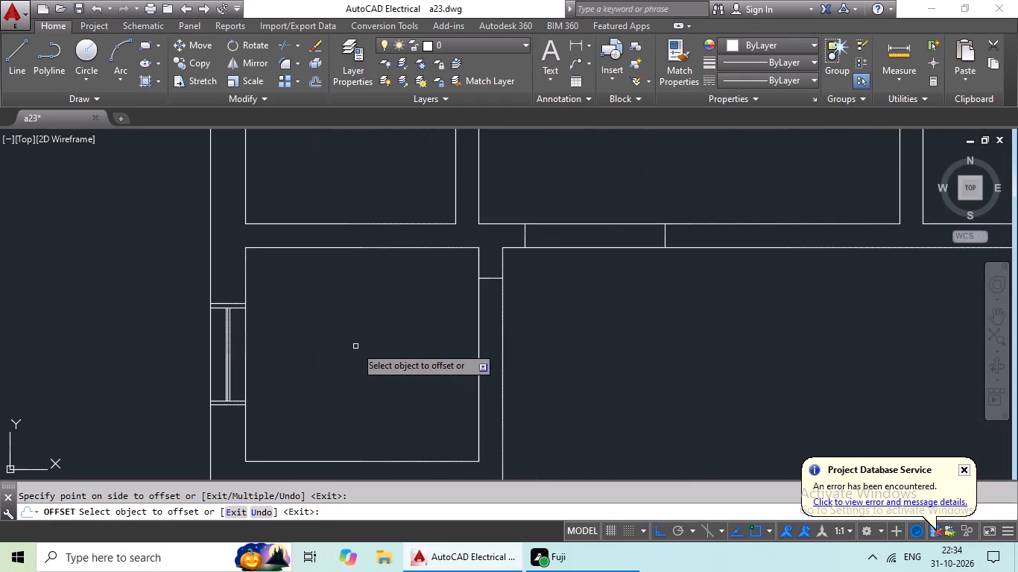
scroll(430, 303, "up", 2)
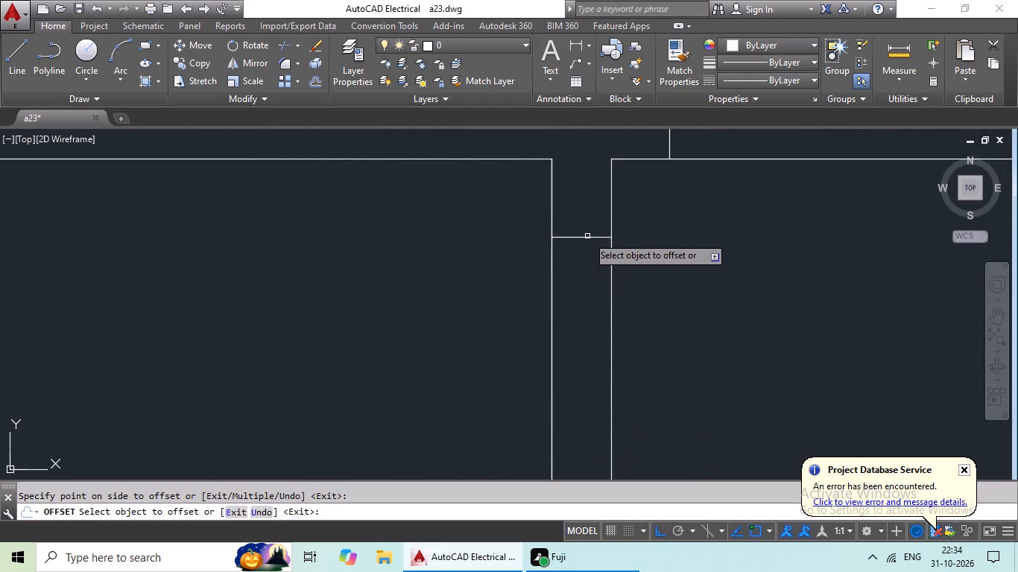
left_click_drag(589, 238, 586, 252)
left_click(570, 308)
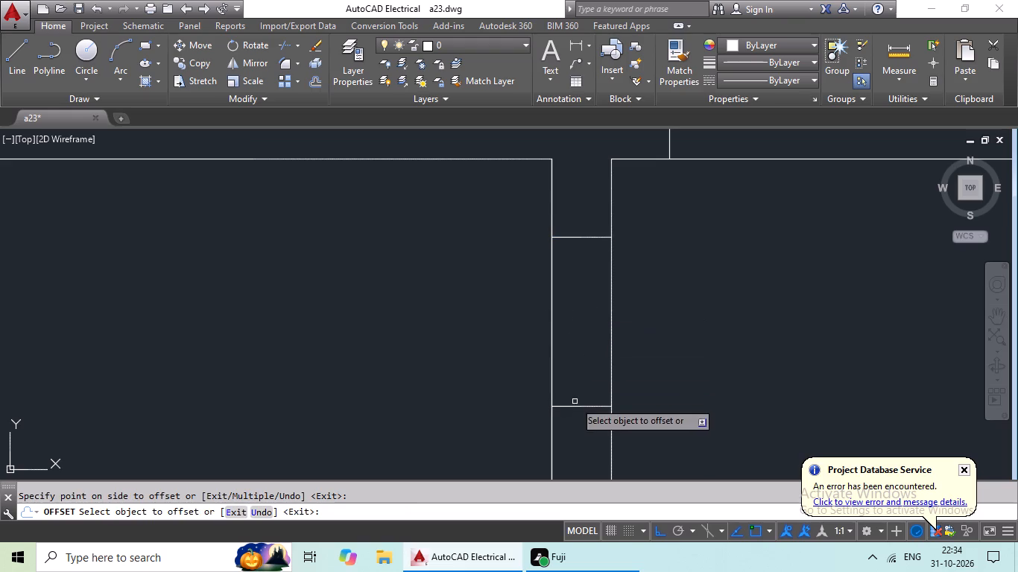
left_click_drag(573, 407, 572, 416)
left_click(570, 460)
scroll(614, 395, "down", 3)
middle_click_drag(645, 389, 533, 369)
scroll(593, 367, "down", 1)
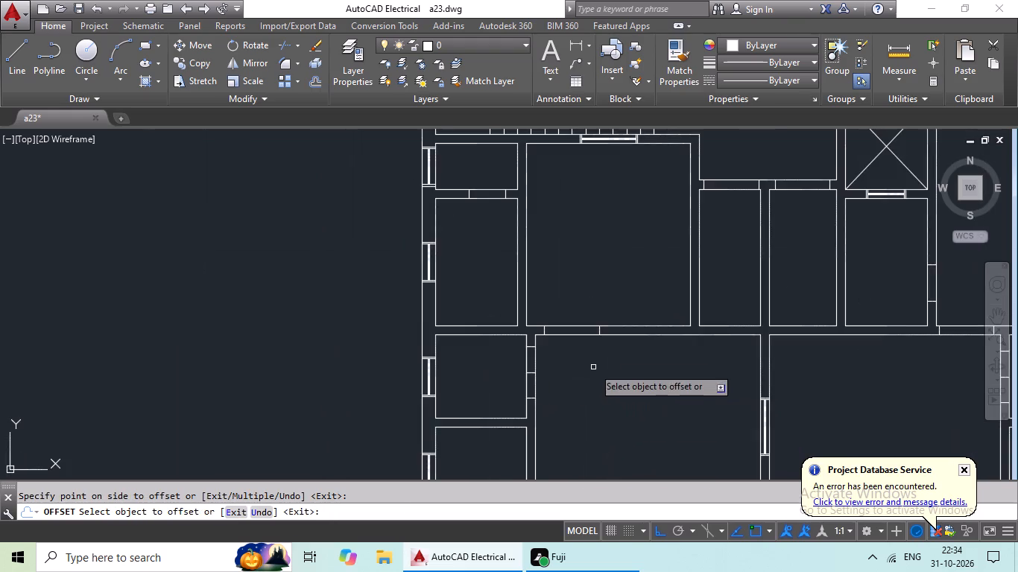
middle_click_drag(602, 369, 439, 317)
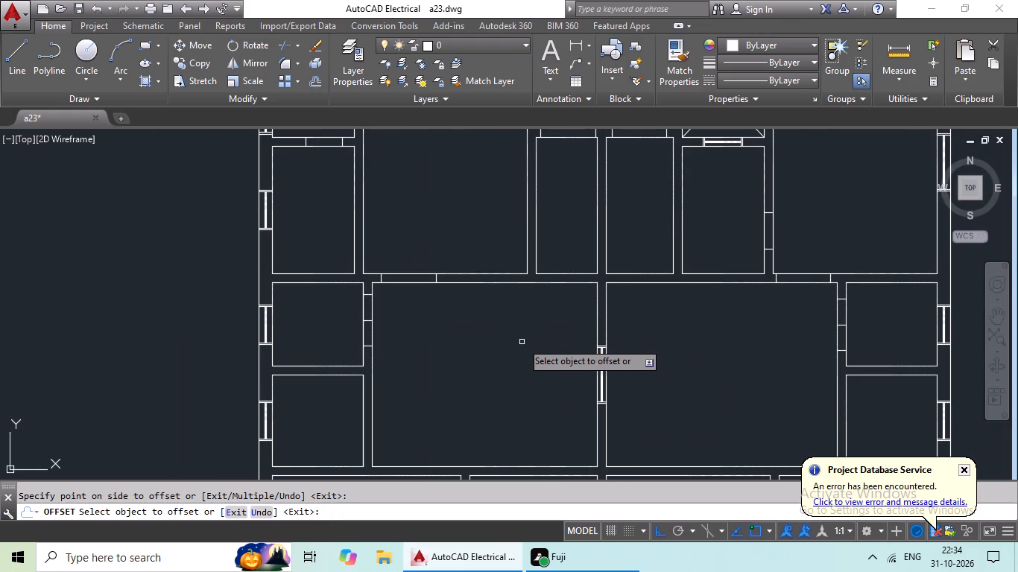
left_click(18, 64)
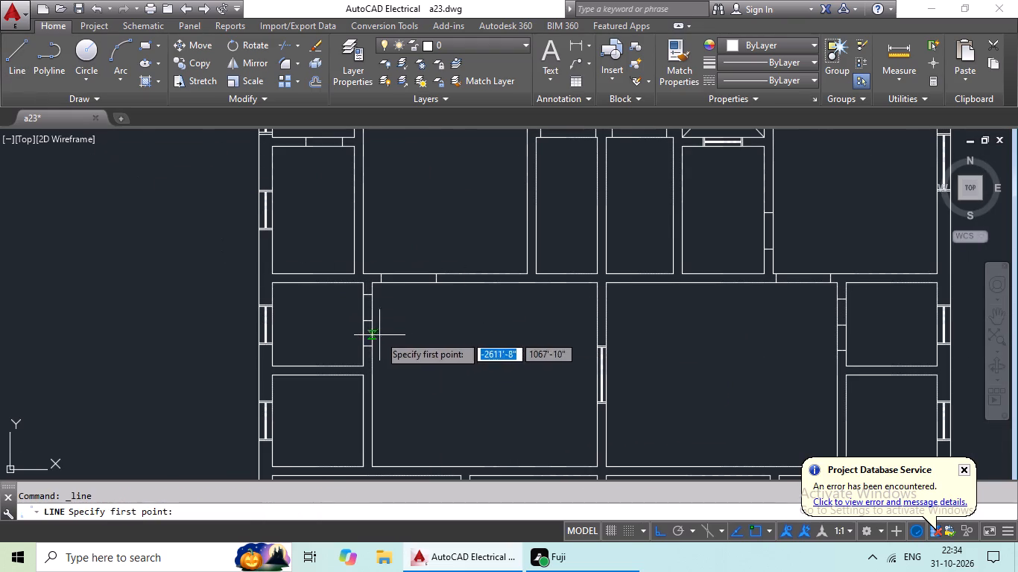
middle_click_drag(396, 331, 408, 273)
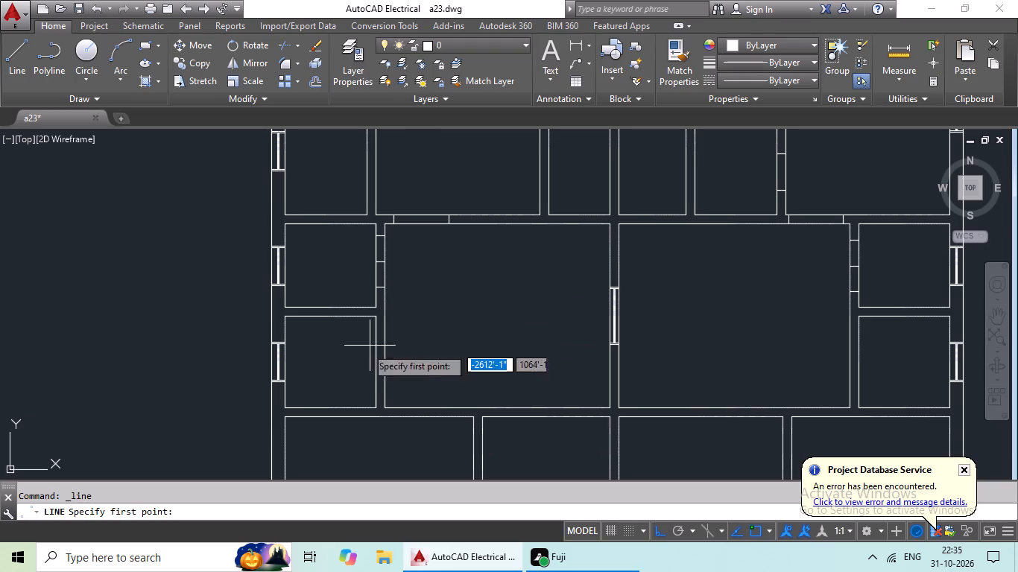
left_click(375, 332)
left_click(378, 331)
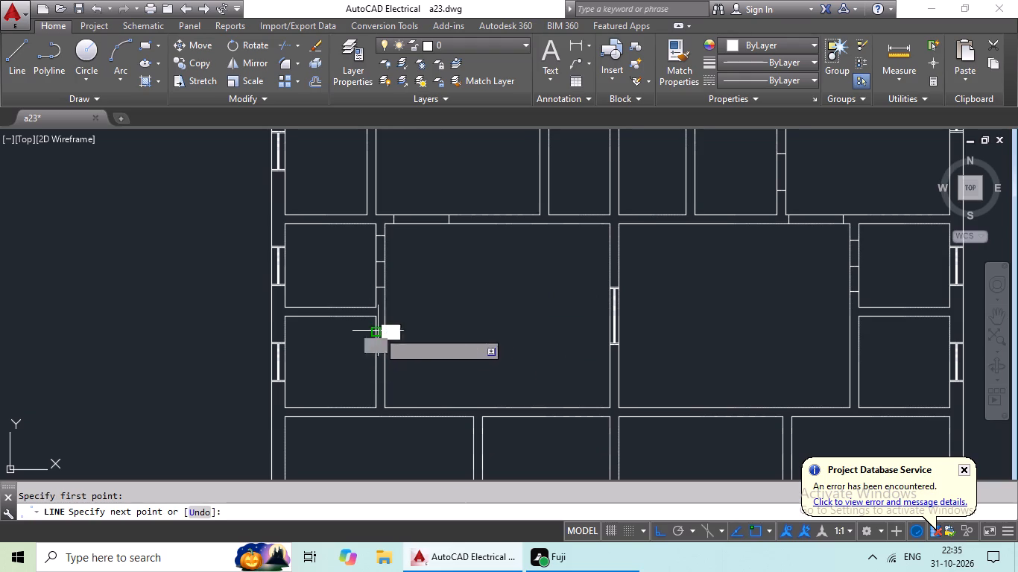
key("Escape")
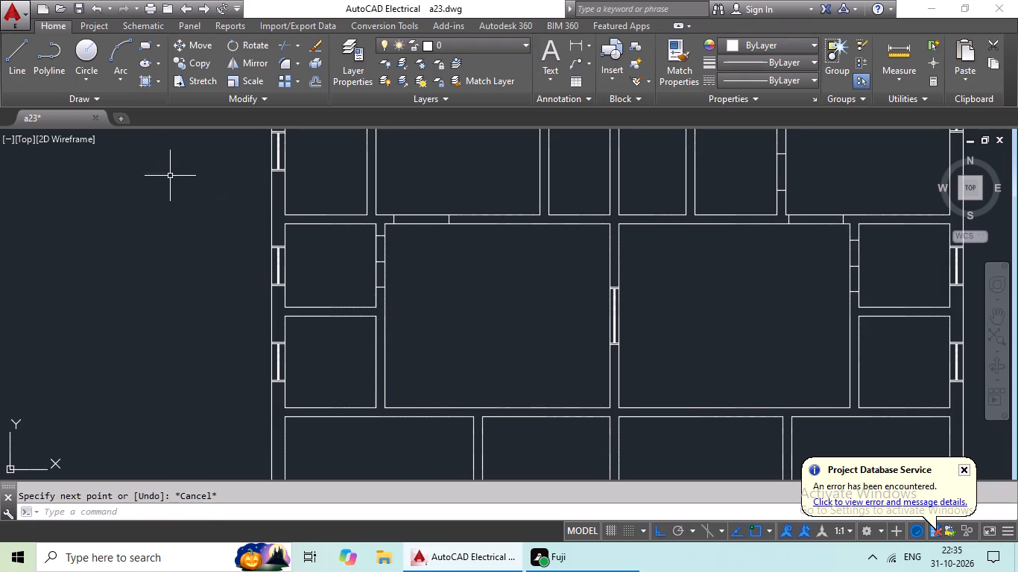
Draw a jamb line across the wall between the large southwest room and the lower small room west of it, near the small room's north end.
left_click(20, 64)
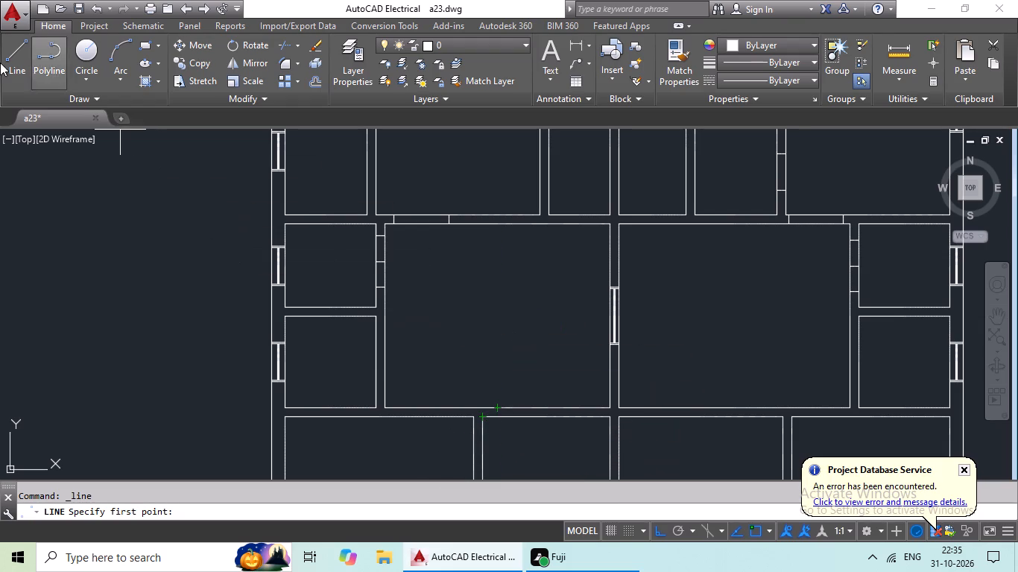
left_click(16, 74)
scroll(442, 340, "up", 3)
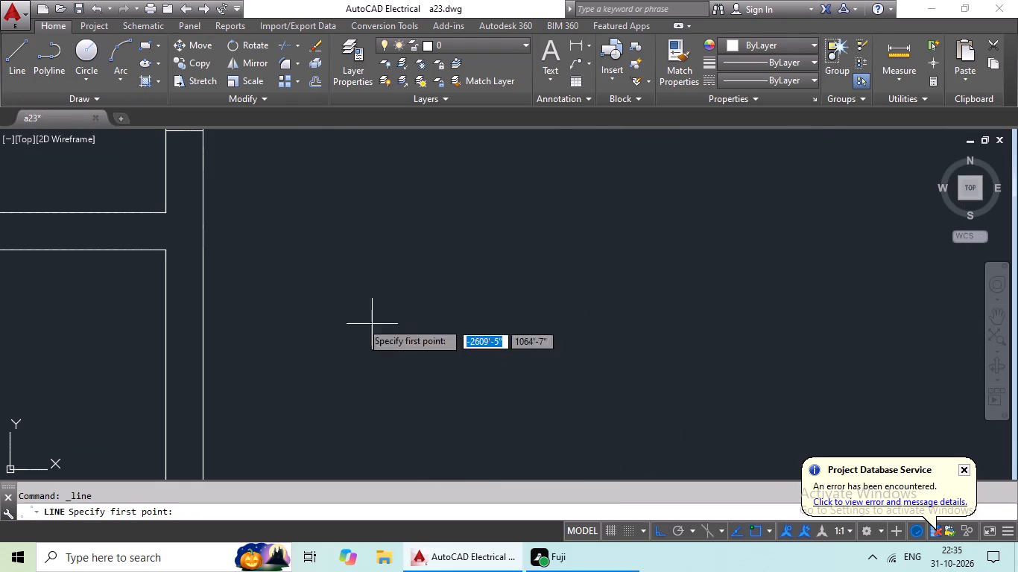
left_click(166, 329)
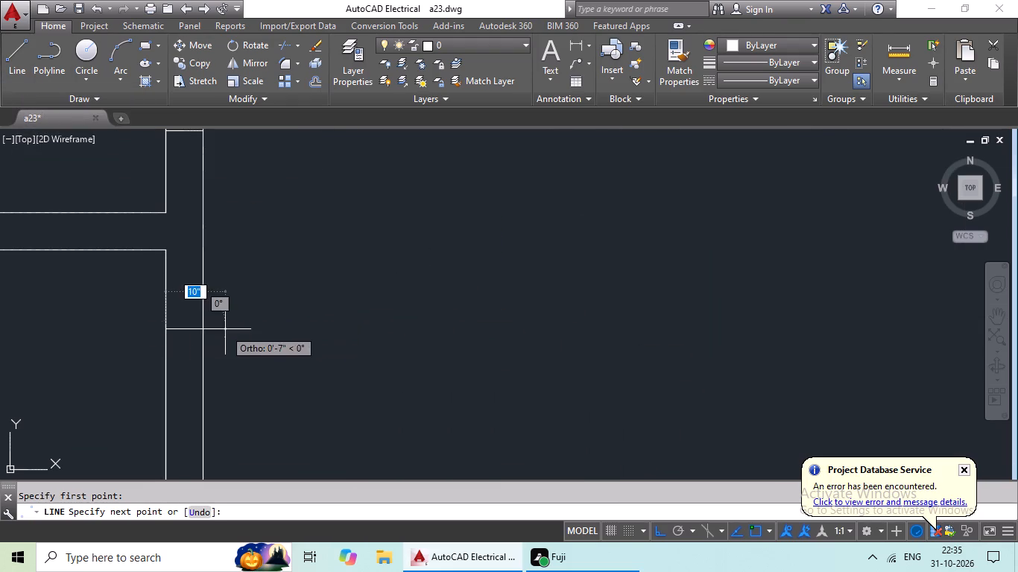
left_click(206, 328)
key("Escape")
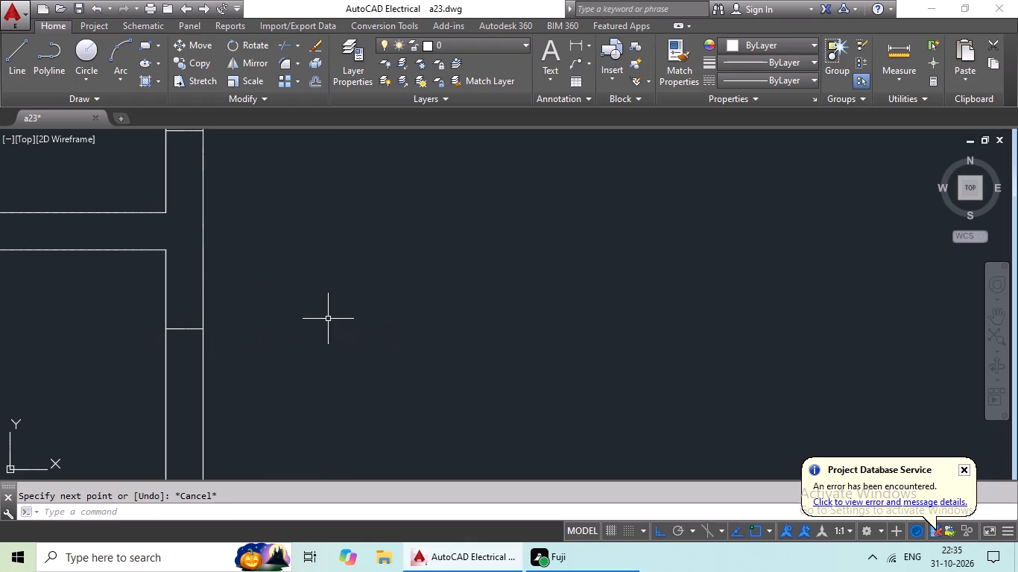
Draw a jamb line across the wall between the large southeast room and the lower small room east of it, near the small room's north end.
left_click_drag(9, 73, 10, 82)
scroll(319, 232, "down", 2)
middle_click_drag(381, 262, 180, 261)
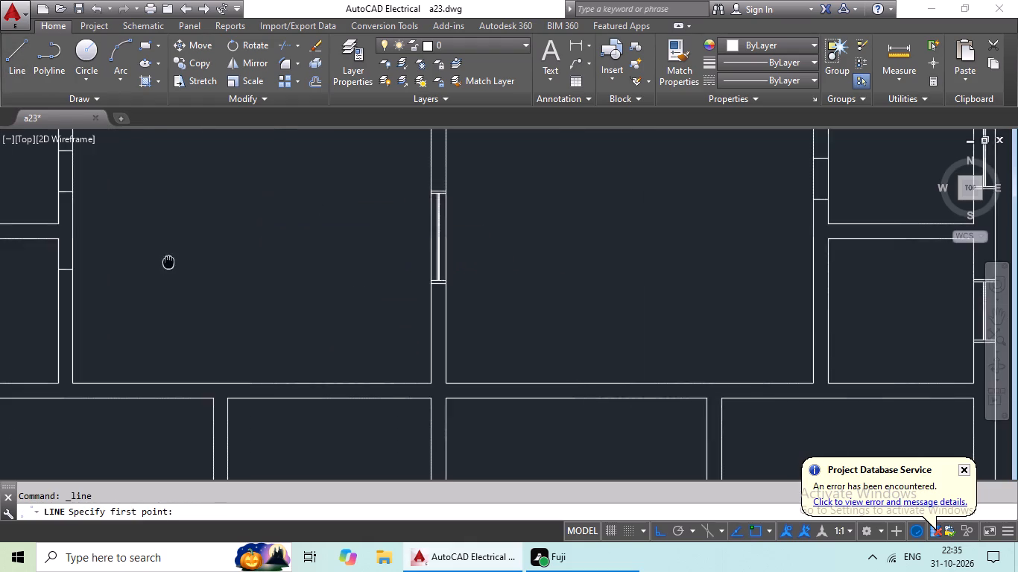
scroll(283, 252, "down", 2)
scroll(493, 271, "up", 3)
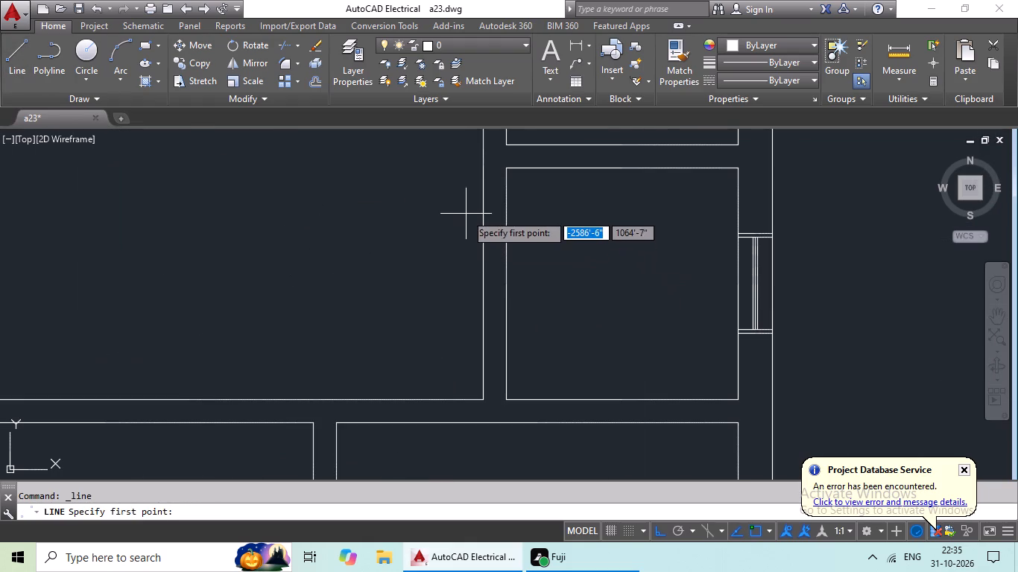
left_click(482, 220)
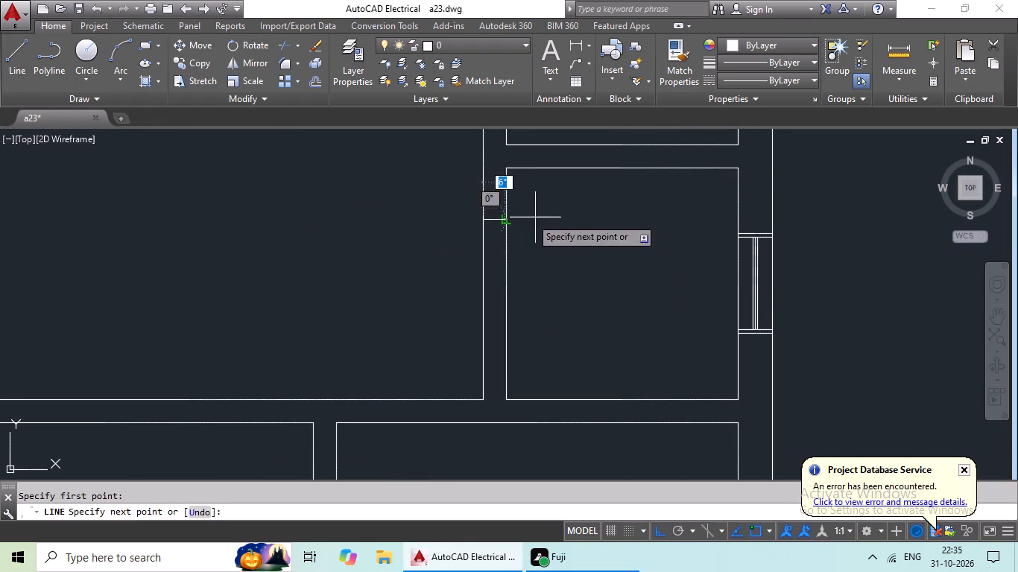
left_click(508, 220)
key("Escape")
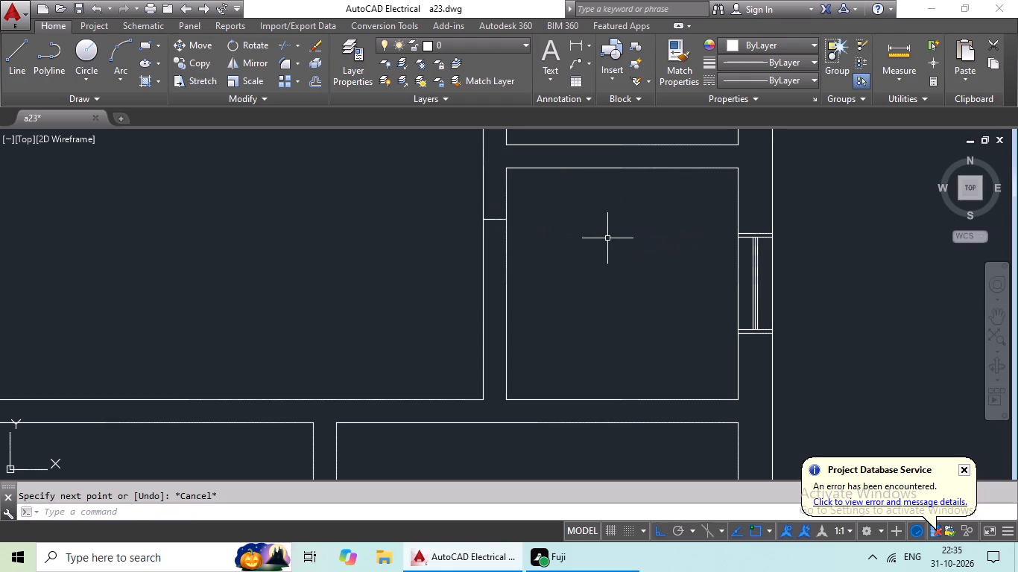
Offset that jamb line beside the lower small east room 2' to the south.
key("o")
key("Return")
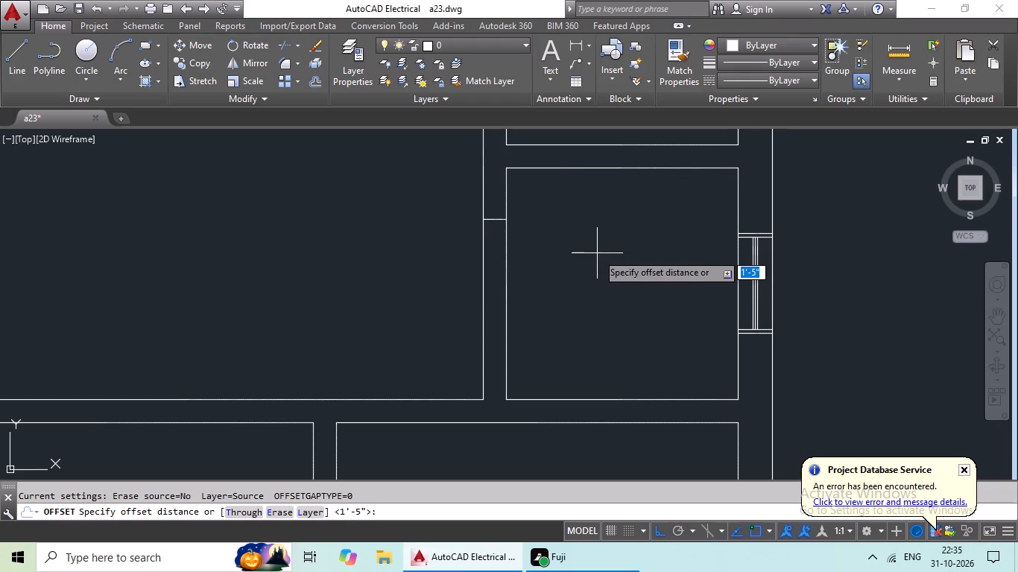
type("2'")
key("Return")
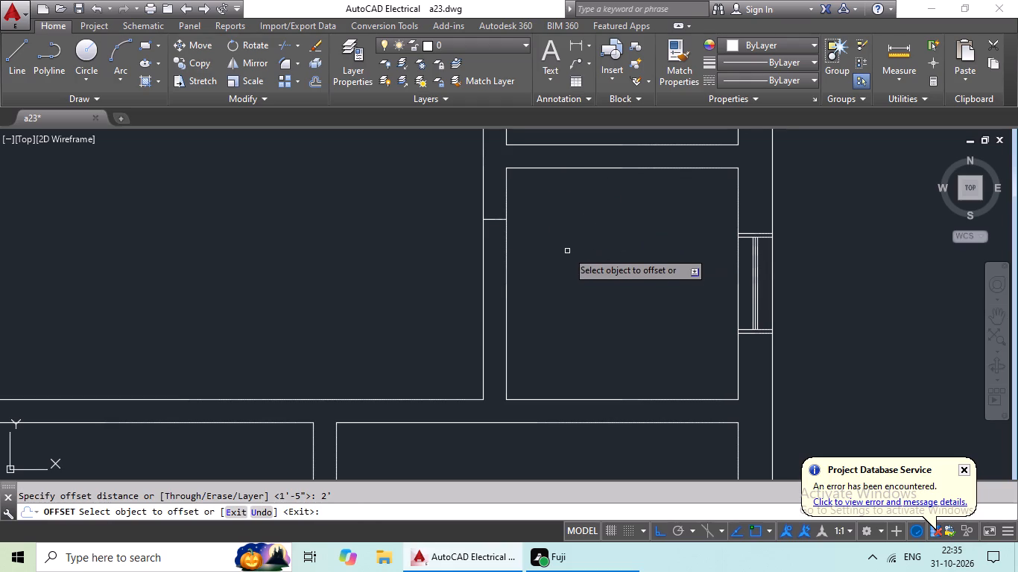
left_click_drag(503, 218, 503, 229)
left_click(505, 260)
Offset the jamb line beside the lower small west room 2' to the south.
scroll(505, 261, "down", 2)
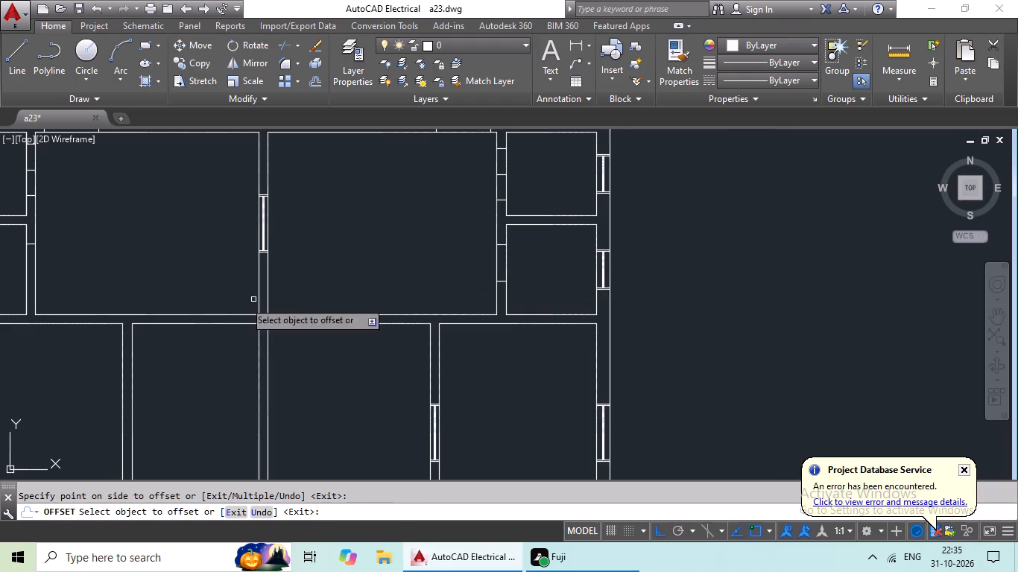
left_click(31, 244)
left_click(31, 253)
Draw a jamb line across the wall south of the large southwest room, near that room's west end.
middle_click_drag(157, 257, 431, 266)
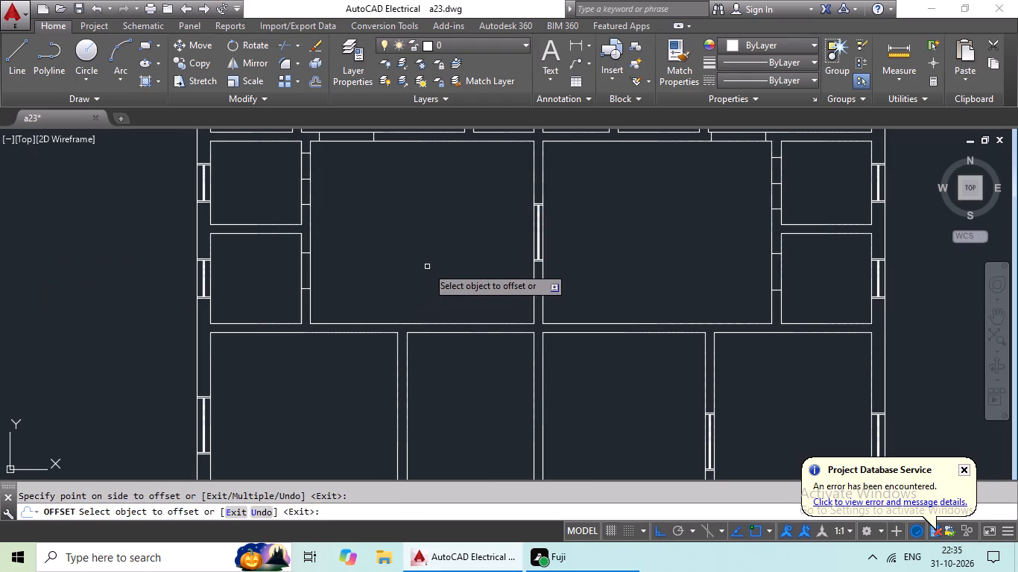
left_click(18, 66)
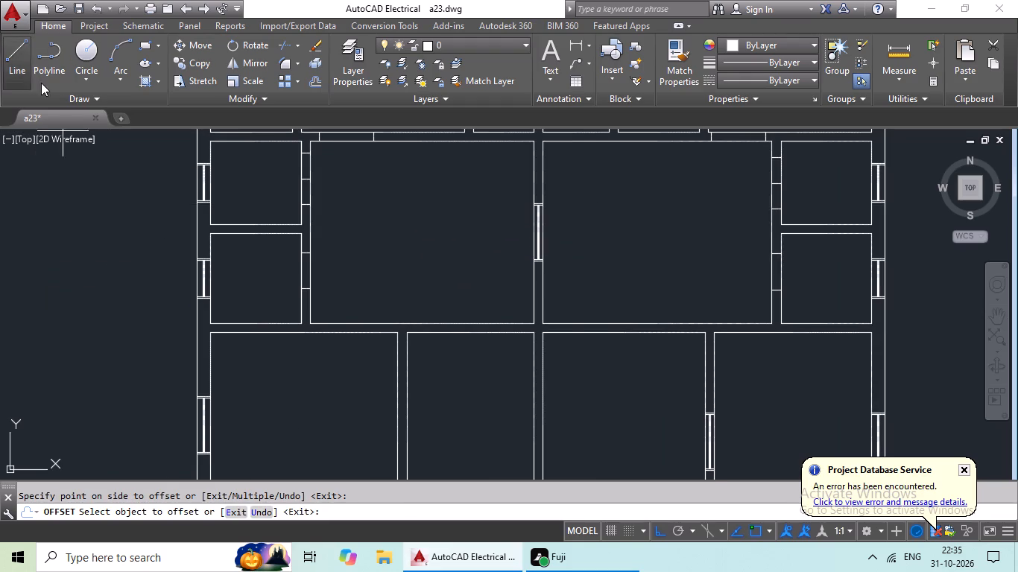
scroll(609, 377, "down", 1)
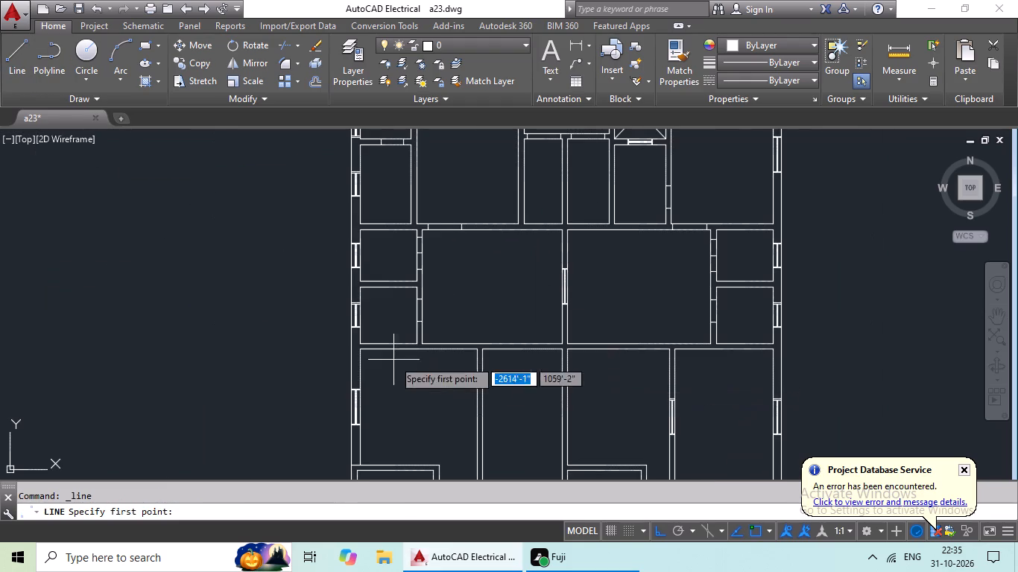
scroll(423, 355, "up", 4)
left_click(443, 287)
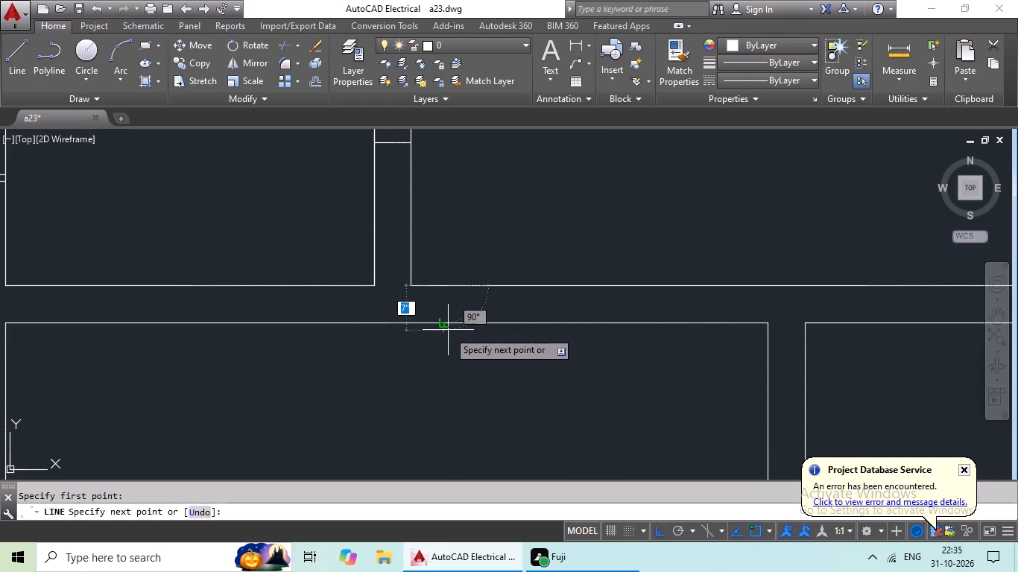
left_click(449, 323)
key("Escape")
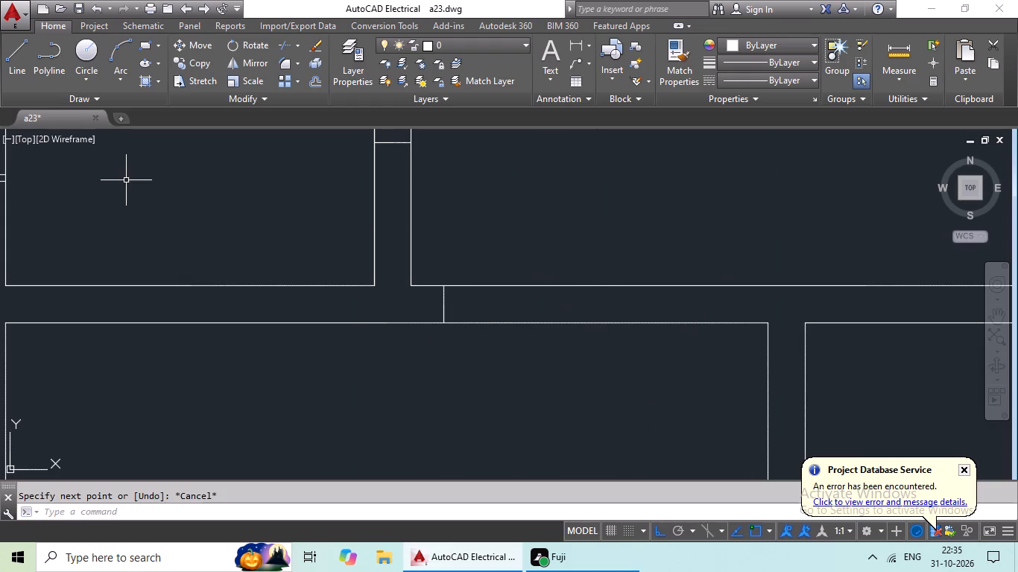
Draw a jamb line across the wall between the large southeast room and the third bottom-row room from the west, near the latter's east end.
left_click(14, 65)
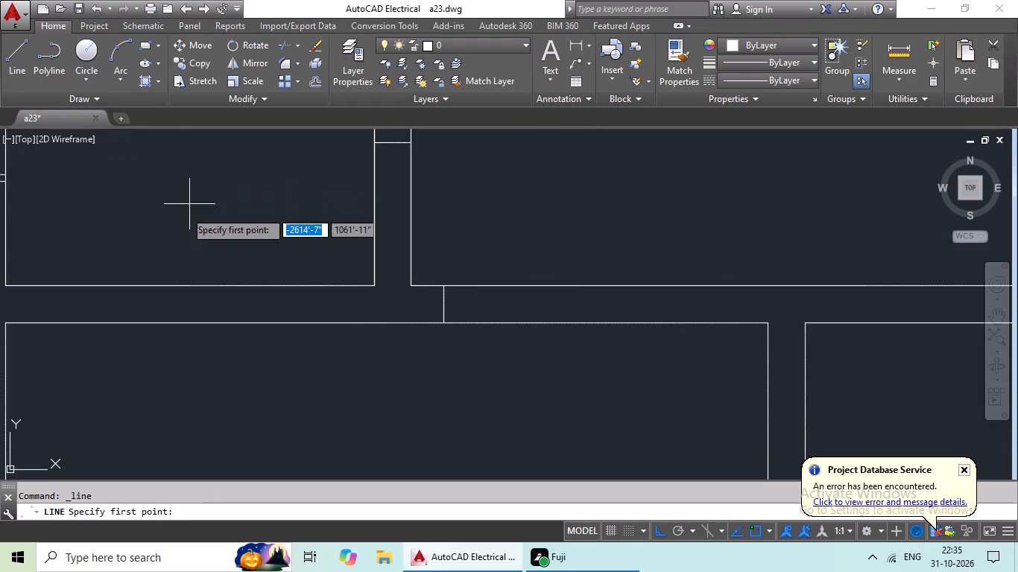
scroll(382, 271, "down", 1)
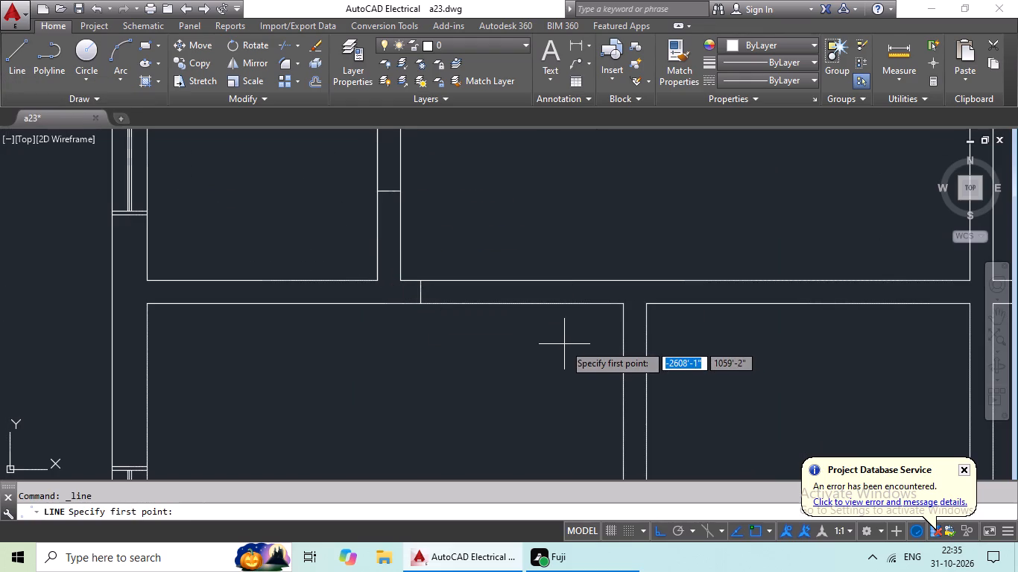
middle_click_drag(564, 342, 467, 327)
middle_click_drag(626, 352, 537, 337)
scroll(538, 326, "down", 1)
middle_click_drag(561, 326, 363, 320)
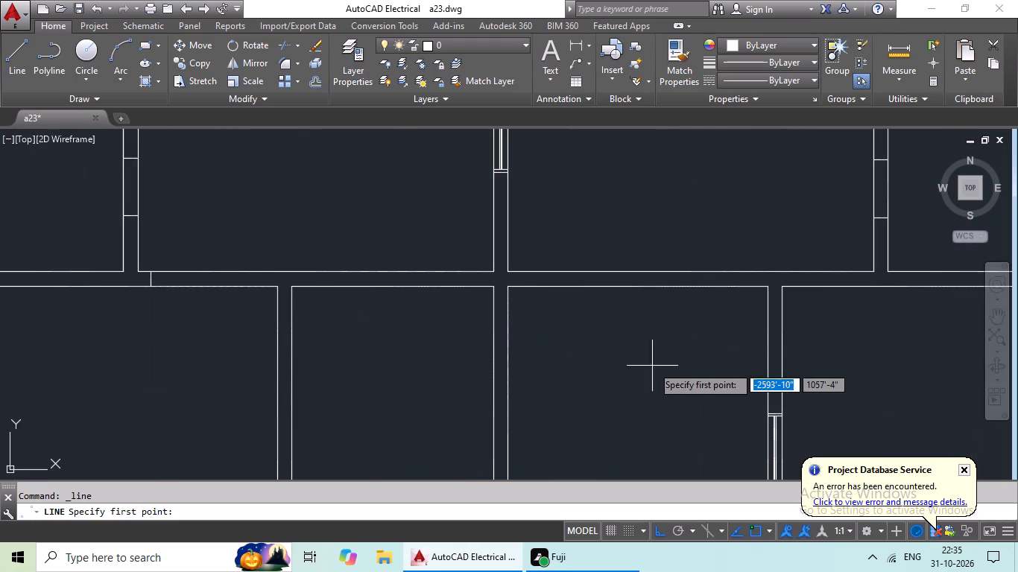
middle_click_drag(645, 365, 533, 365)
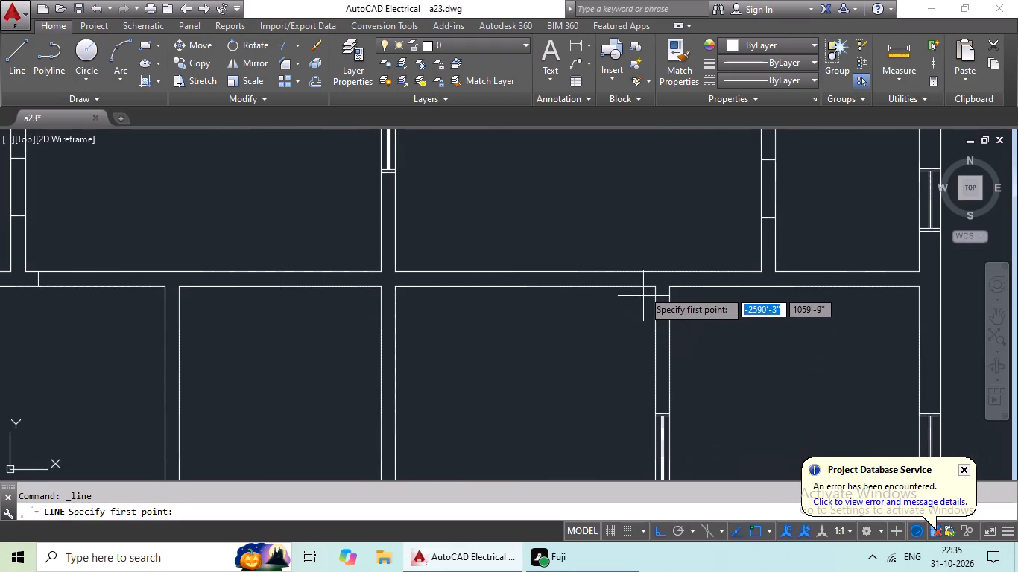
left_click(625, 271)
left_click(626, 288)
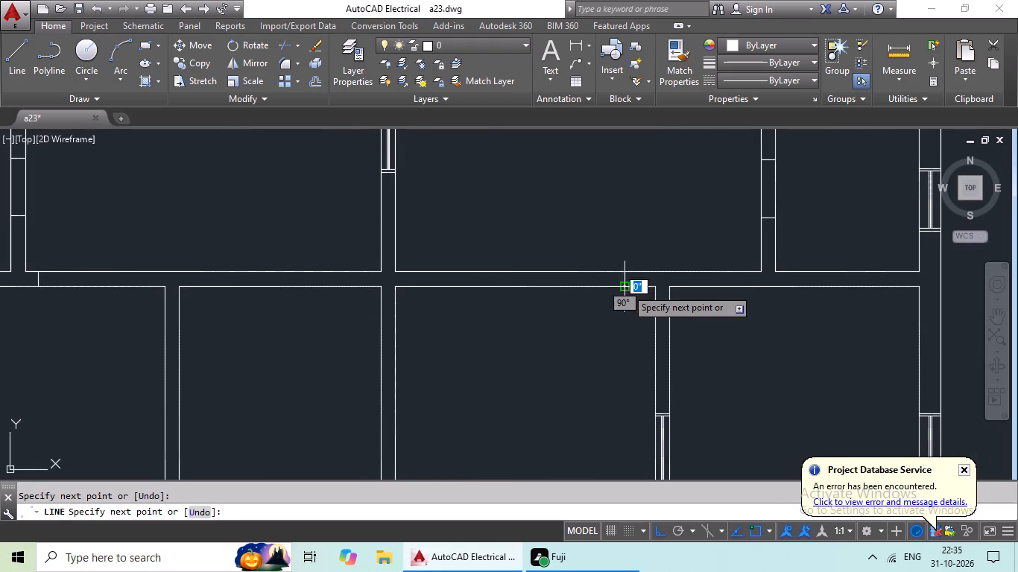
key("Escape")
Offset that jamb line south of the large southeast room 3' to the west.
key("o")
key("Return")
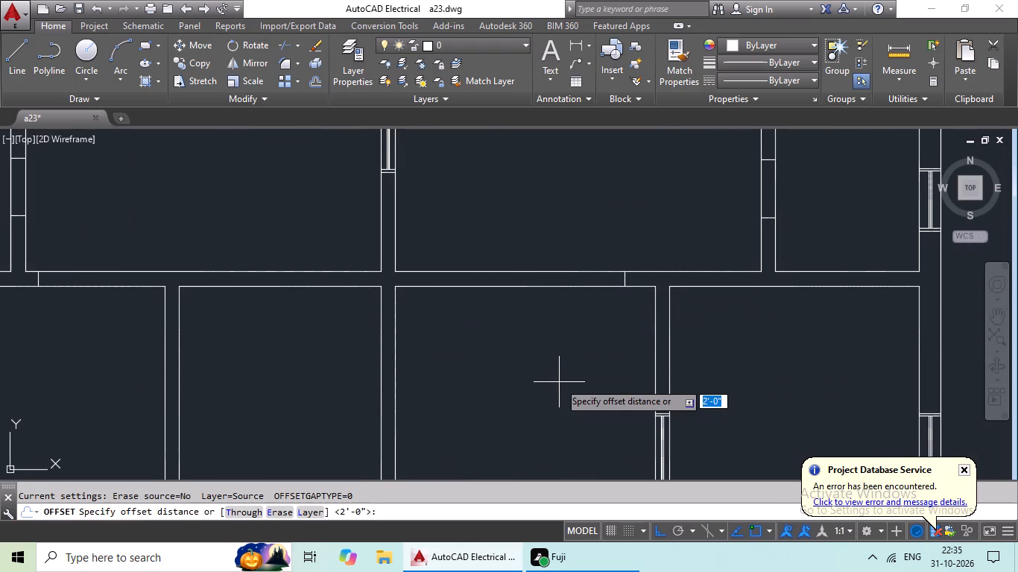
type("3'")
key("Return")
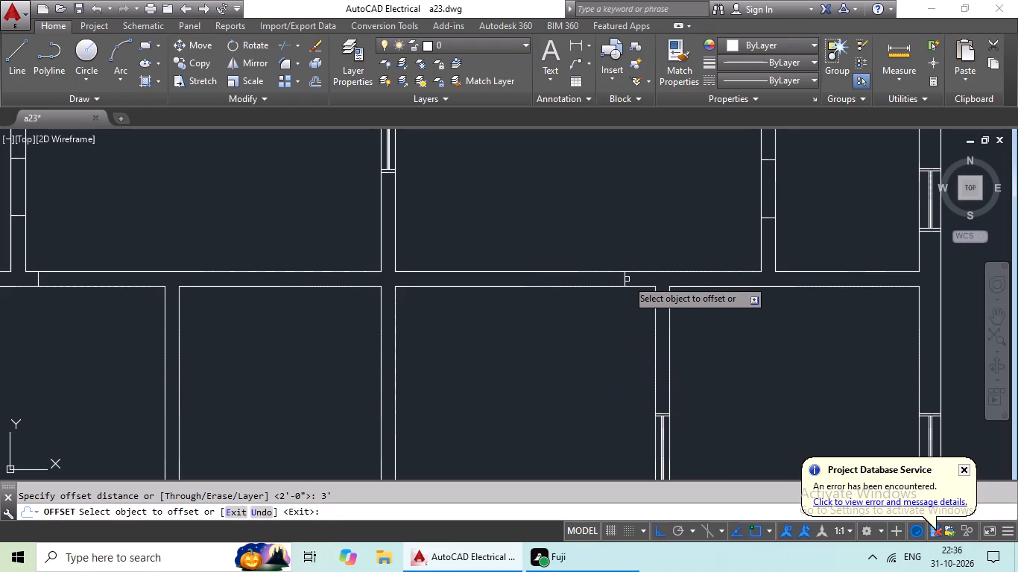
left_click_drag(625, 277, 578, 290)
left_click(532, 299)
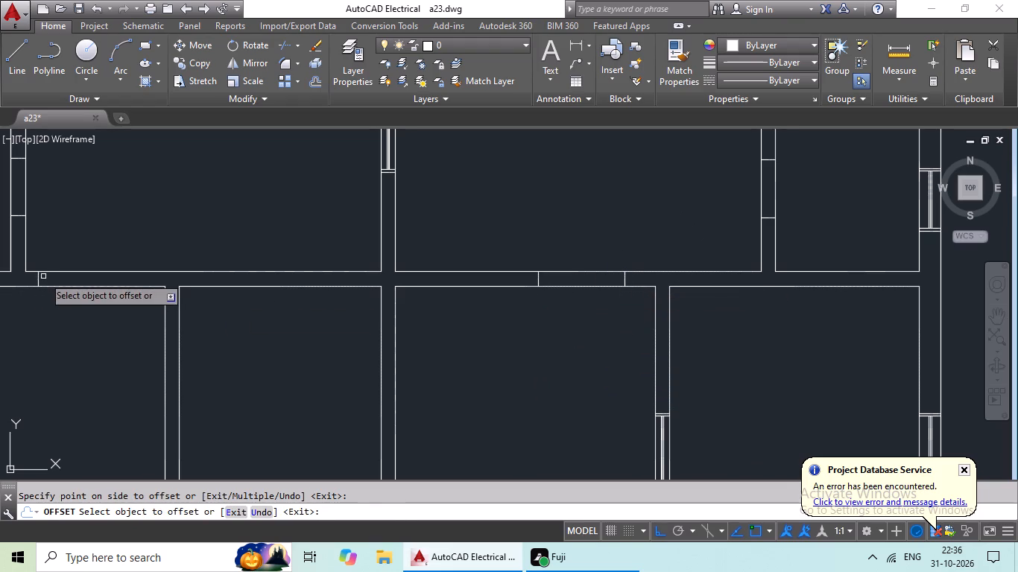
Offset the jamb line at the west end of the large southwest room's south wall 3' to the east.
left_click(39, 277)
left_click(89, 283)
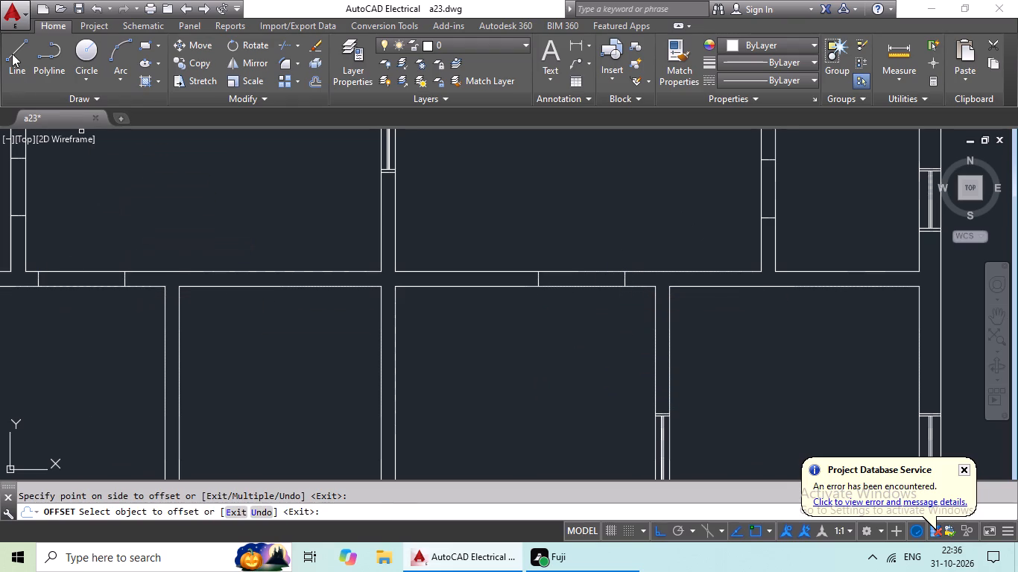
Draw a jamb line across the wall between the large southwest room and the second bottom-row room, near the latter's west end.
left_click_drag(12, 54, 13, 66)
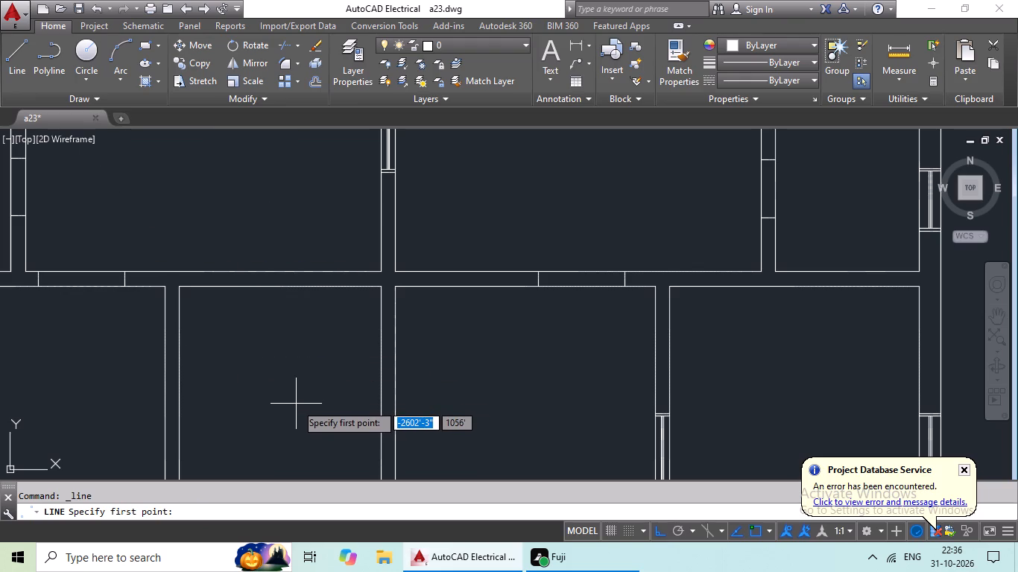
middle_click_drag(292, 373, 561, 369)
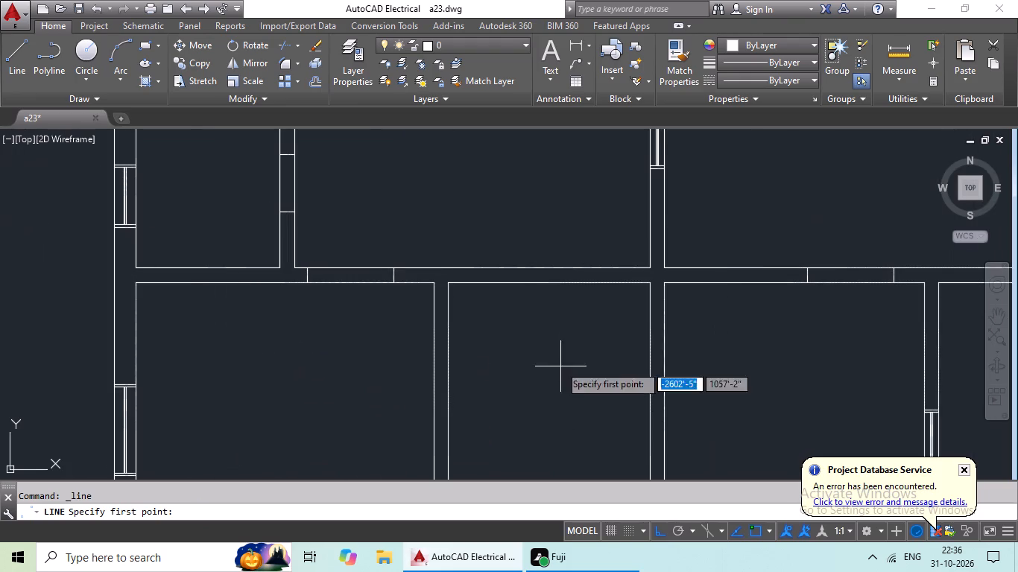
scroll(479, 286, "up", 2)
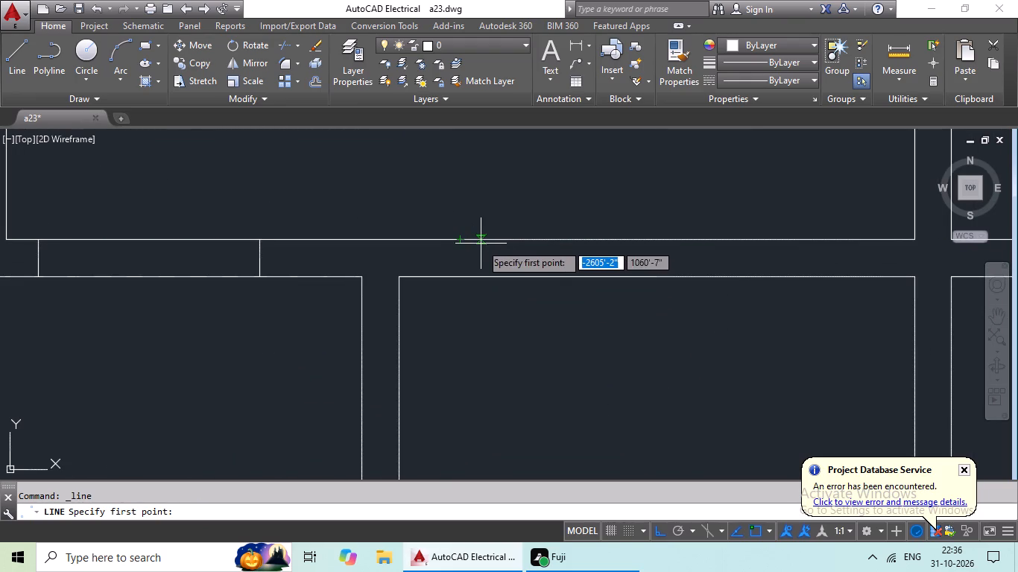
left_click(481, 240)
left_click(482, 279)
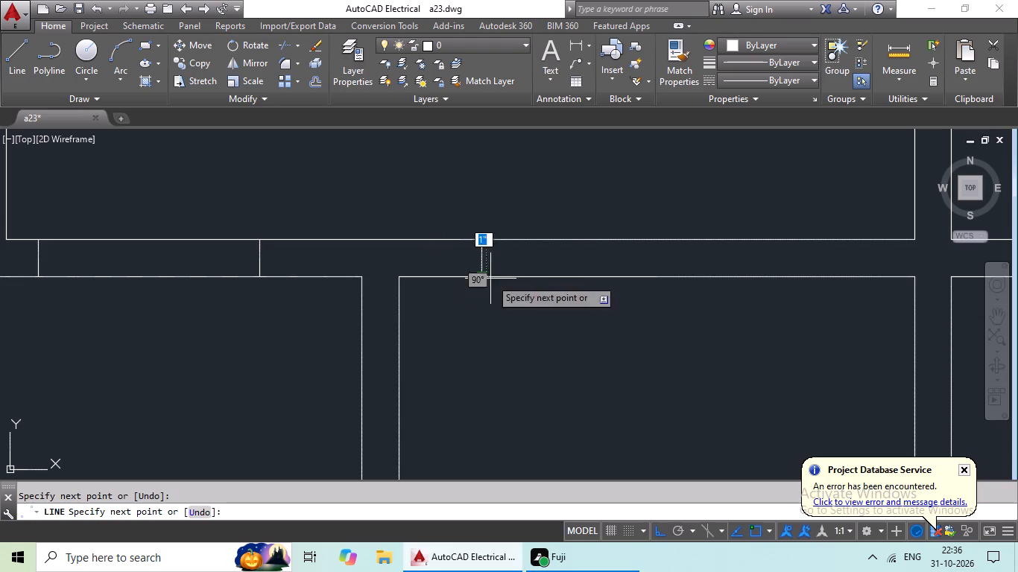
key("Escape")
Offset the jamb line north of the second bottom-row room 3' to the east.
key("o")
key("Return")
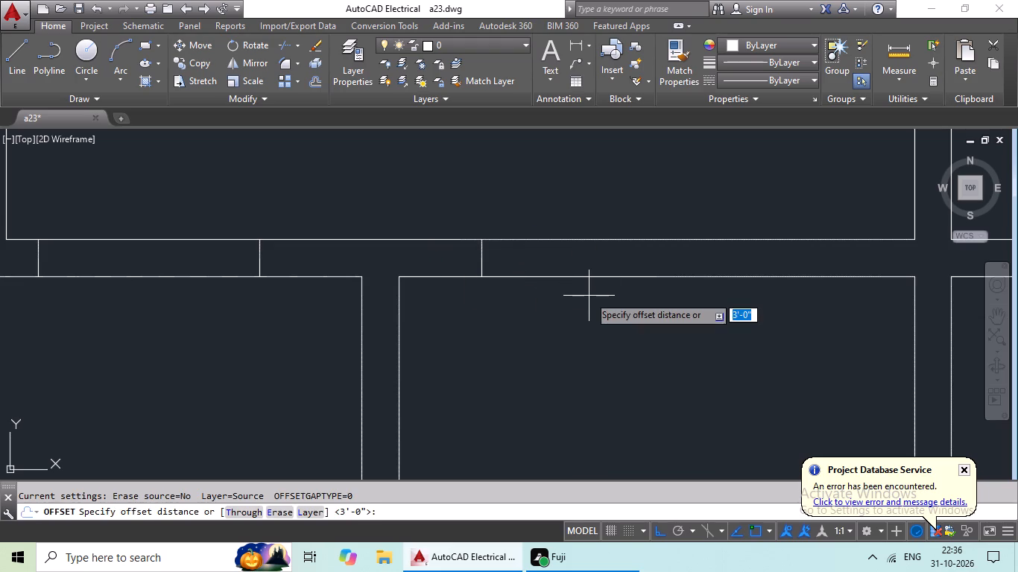
type("3'")
key("Return")
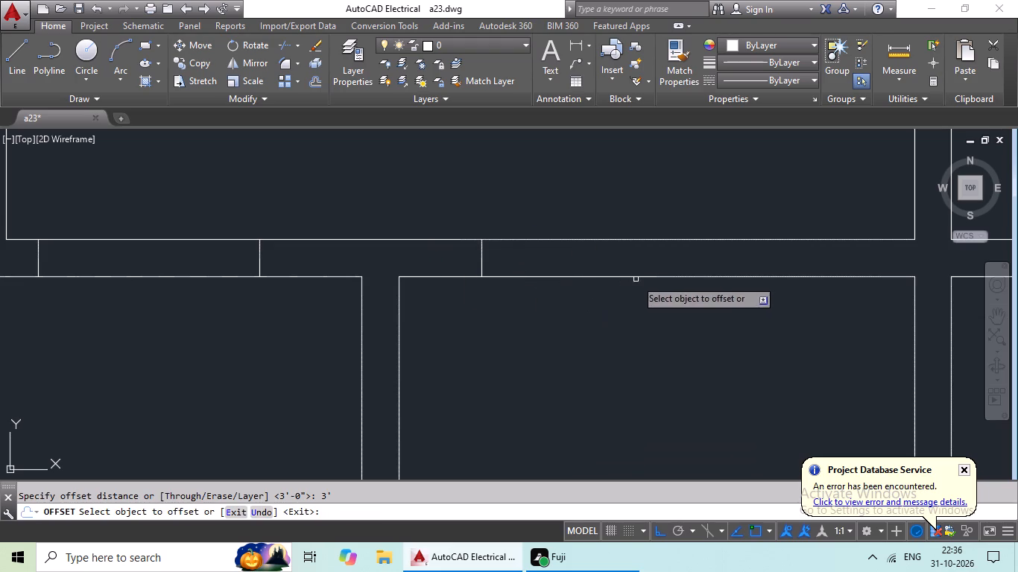
left_click_drag(481, 257, 499, 265)
left_click(832, 304)
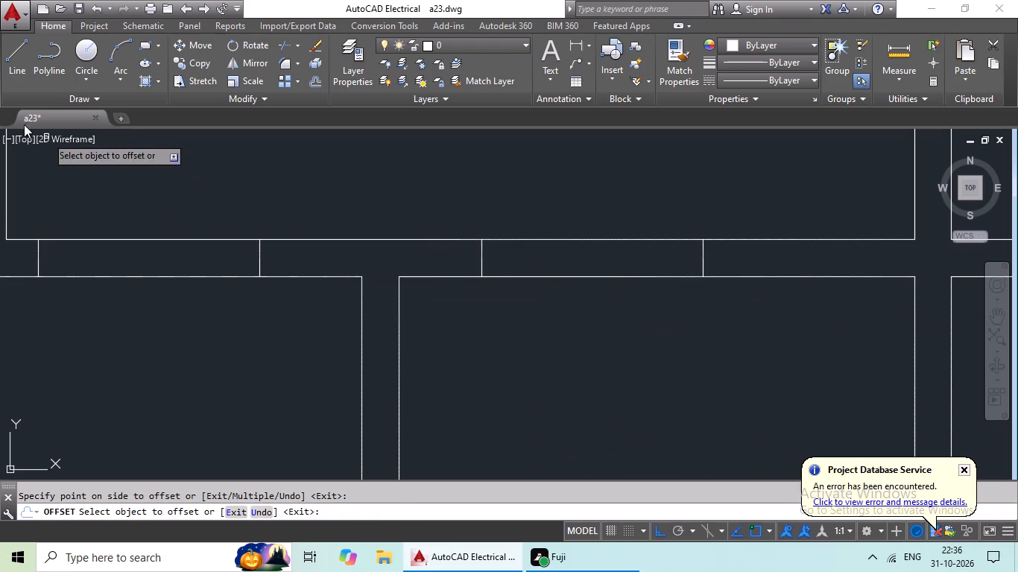
Look over the whole floor plan for interior walls that still need door openings.
left_click_drag(9, 64, 13, 71)
scroll(439, 346, "down", 1)
middle_click_drag(469, 364, 472, 282)
scroll(471, 275, "down", 2)
middle_click_drag(507, 298, 521, 270)
scroll(522, 329, "down", 1)
middle_click_drag(527, 347, 534, 303)
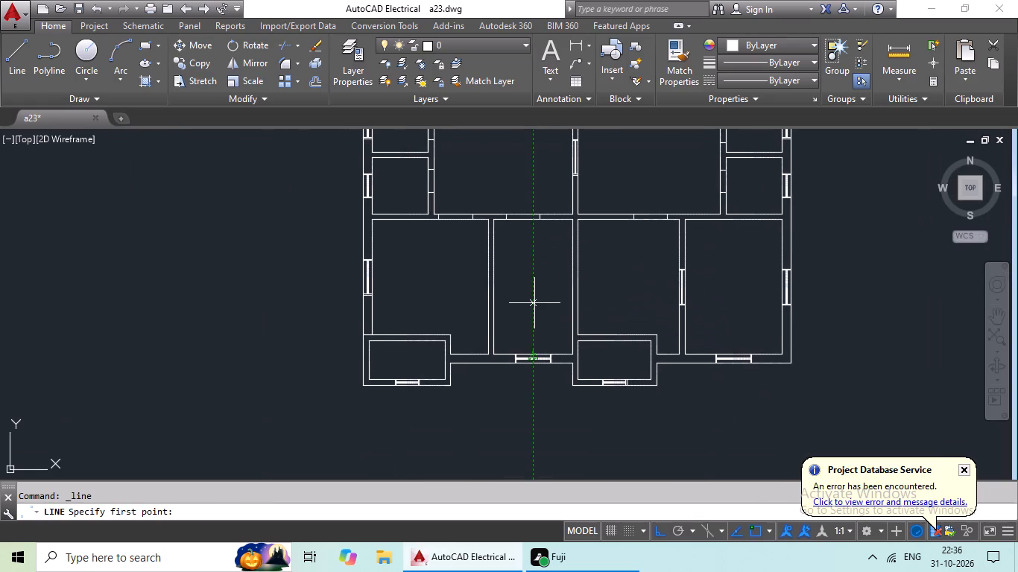
scroll(534, 299, "down", 2)
middle_click_drag(580, 250, 551, 305)
middle_click_drag(542, 232, 522, 291)
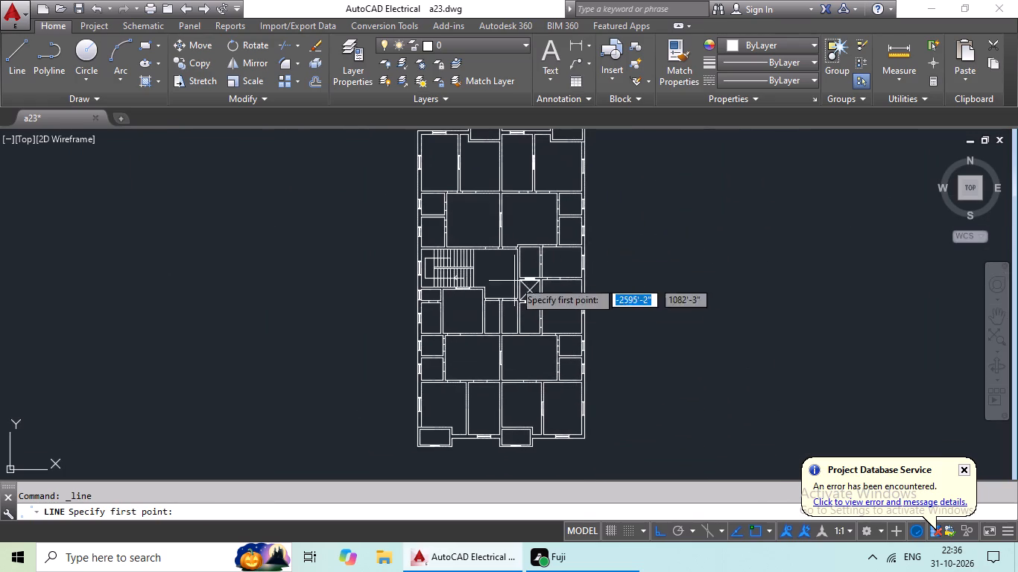
middle_click_drag(508, 214, 498, 284)
middle_click_drag(498, 284, 529, 208)
middle_click_drag(514, 321, 548, 245)
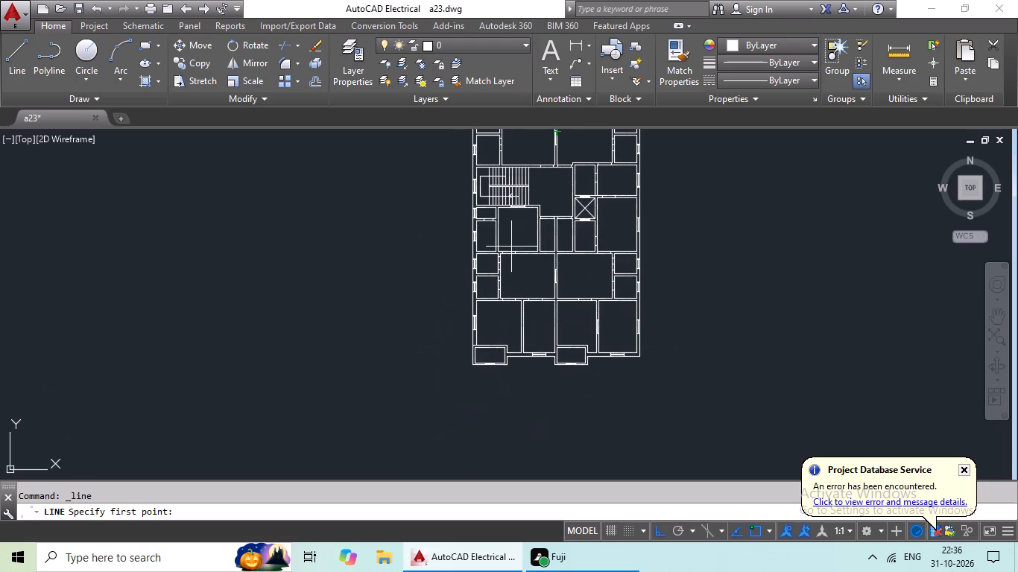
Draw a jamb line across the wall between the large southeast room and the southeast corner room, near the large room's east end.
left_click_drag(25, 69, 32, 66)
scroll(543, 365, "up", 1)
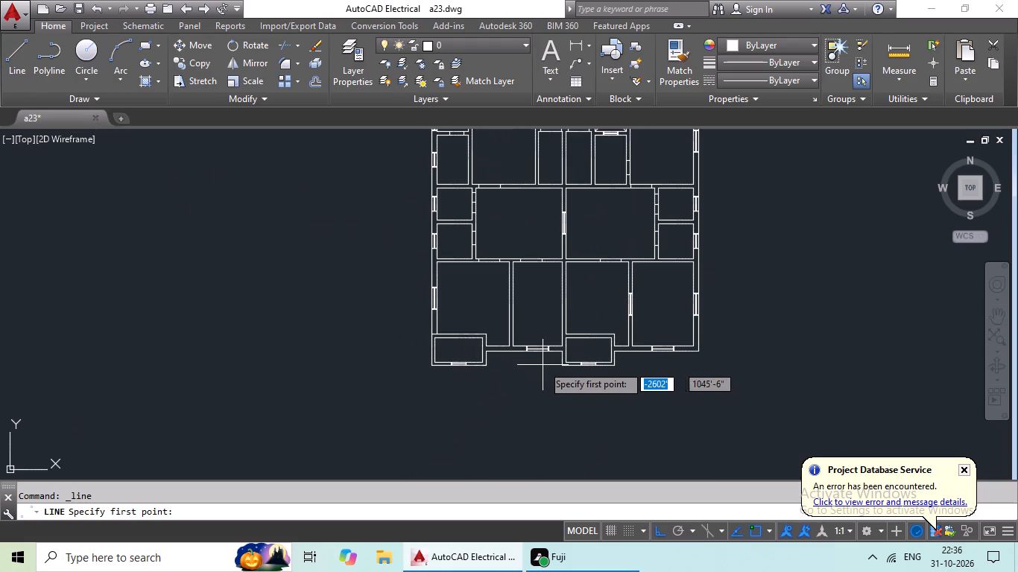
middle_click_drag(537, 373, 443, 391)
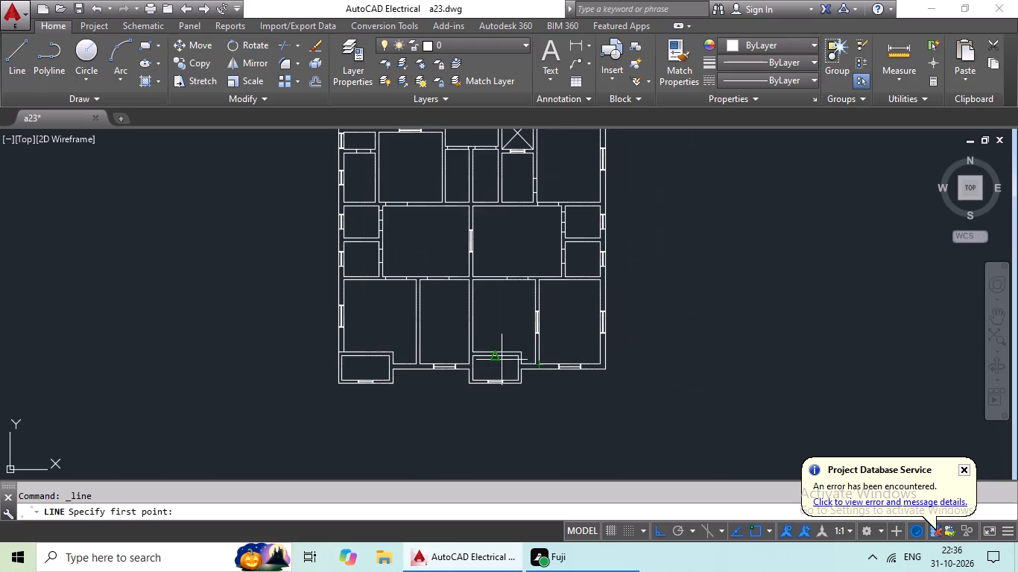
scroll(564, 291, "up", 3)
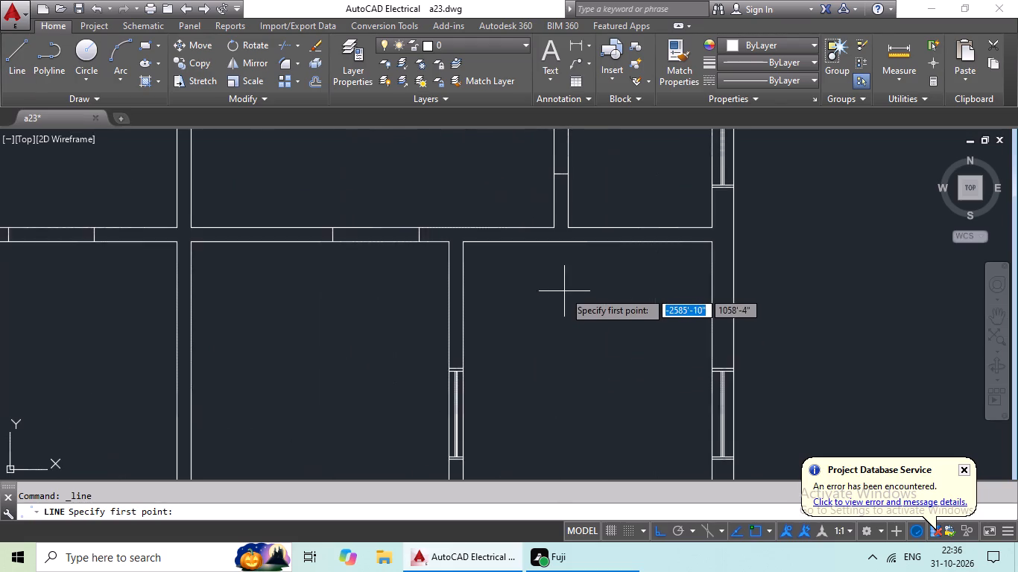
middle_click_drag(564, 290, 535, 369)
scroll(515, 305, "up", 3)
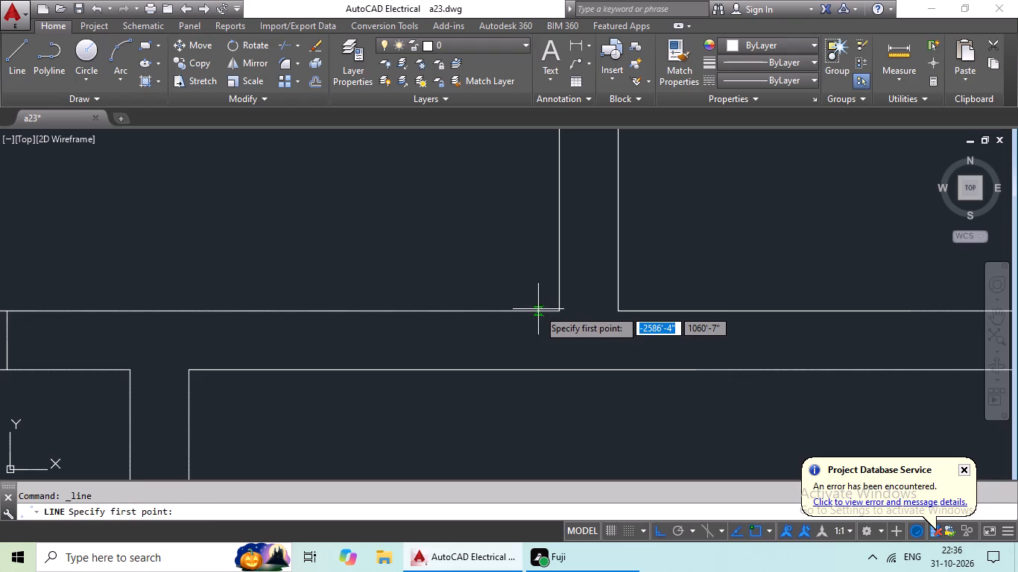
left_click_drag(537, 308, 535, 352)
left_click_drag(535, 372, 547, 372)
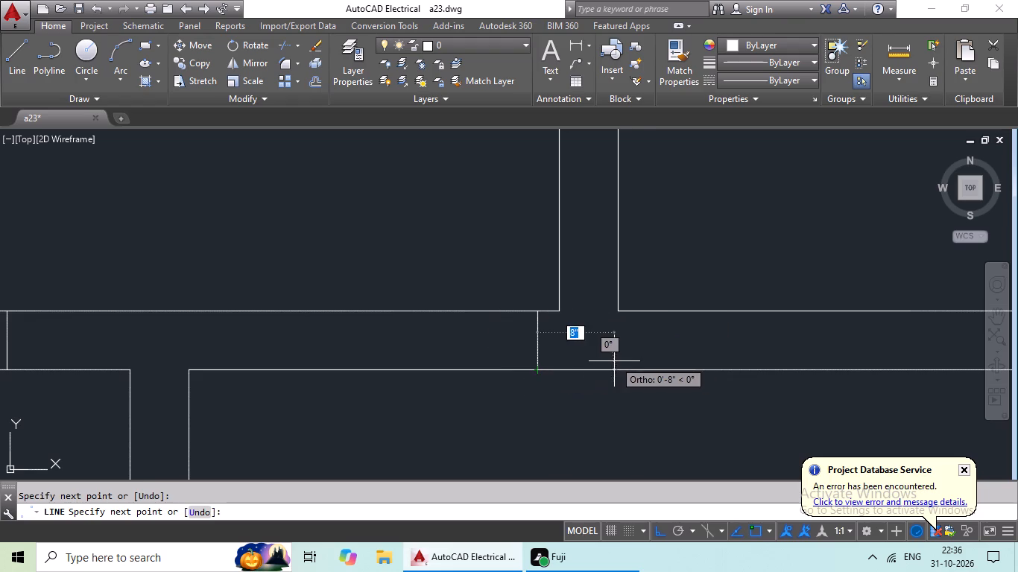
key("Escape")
Check the distance from the southeast corner room's northwest corner to the new jamb line with a linear dimension.
left_click(582, 41)
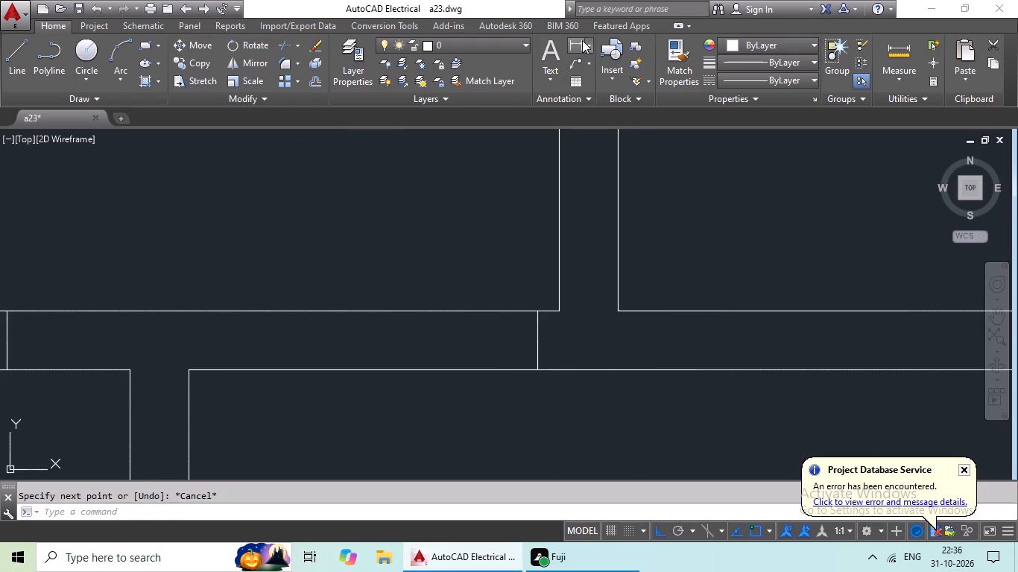
left_click_drag(186, 371, 194, 370)
left_click(539, 369)
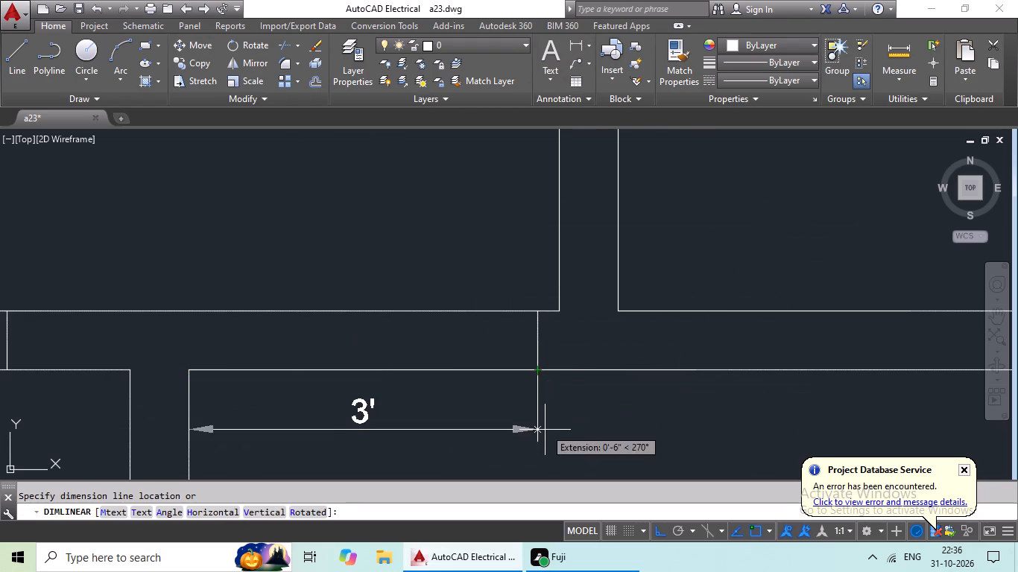
key("Escape")
key("Escape")
key("Escape")
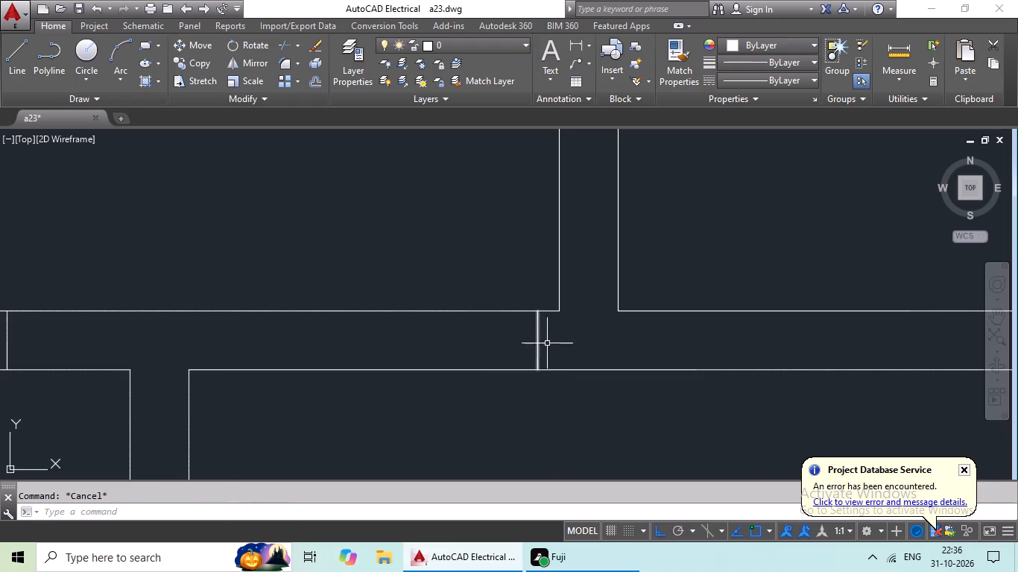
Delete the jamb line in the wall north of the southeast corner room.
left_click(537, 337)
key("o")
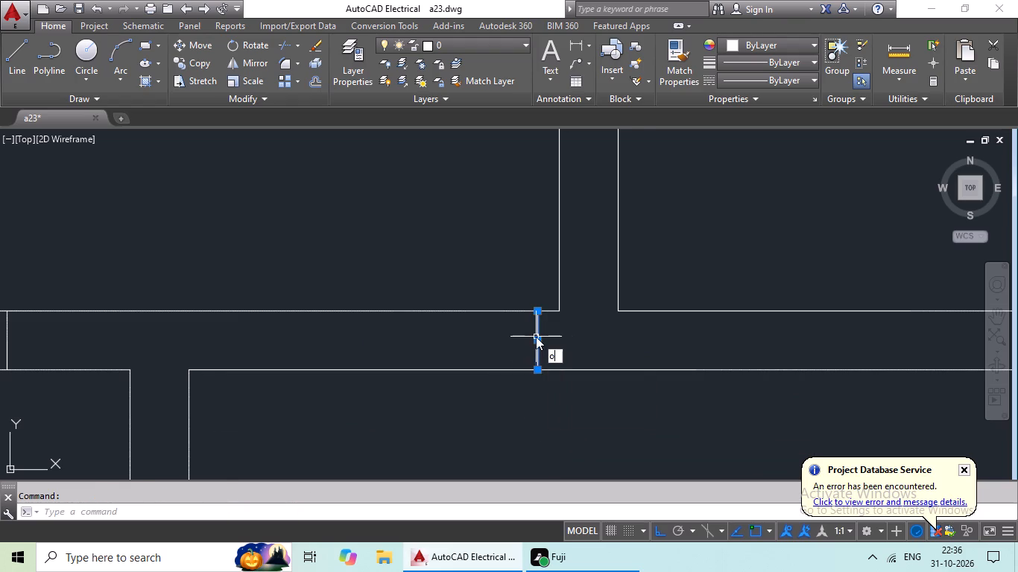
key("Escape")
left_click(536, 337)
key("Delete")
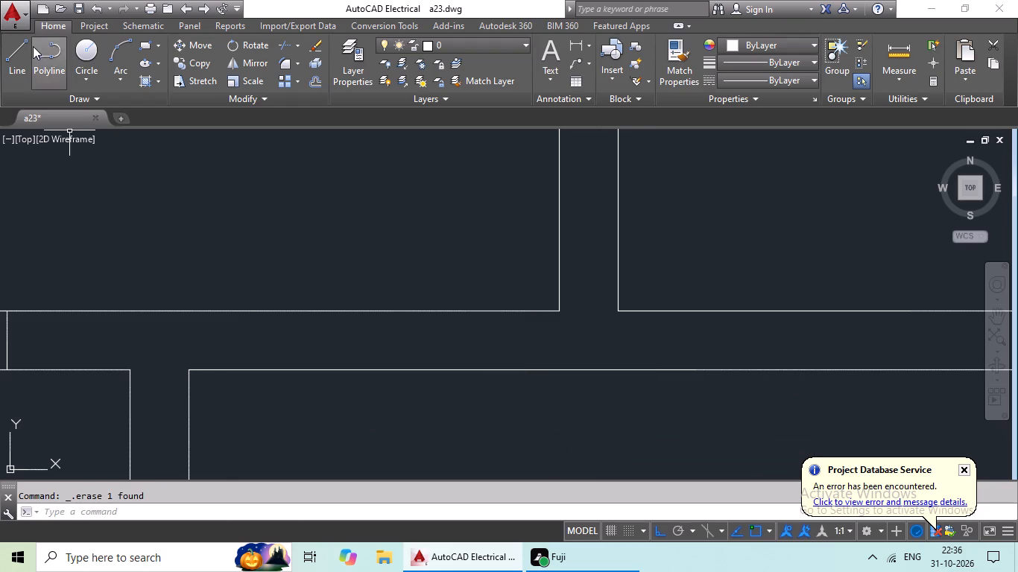
Draw a jamb line across the wall north of the southeast corner room, just east of that room's northwest corner.
left_click(14, 46)
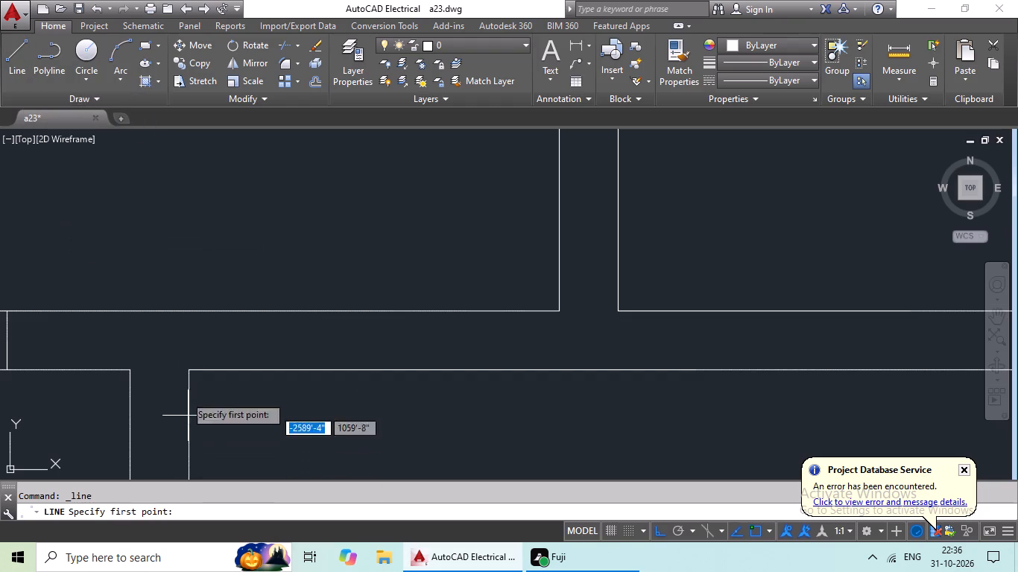
scroll(177, 367, "up", 2)
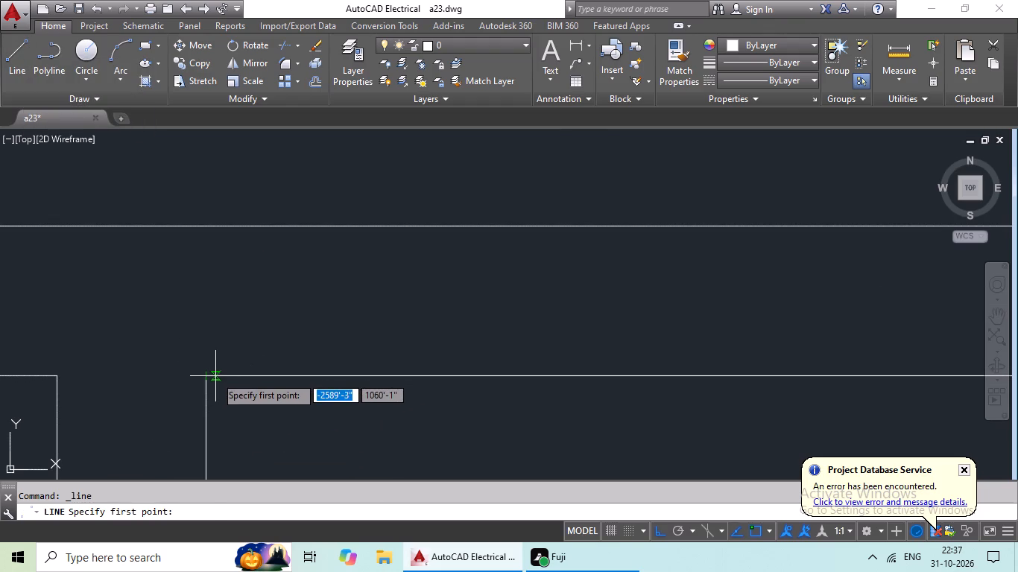
left_click_drag(215, 376, 224, 337)
left_click(217, 226)
key("Escape")
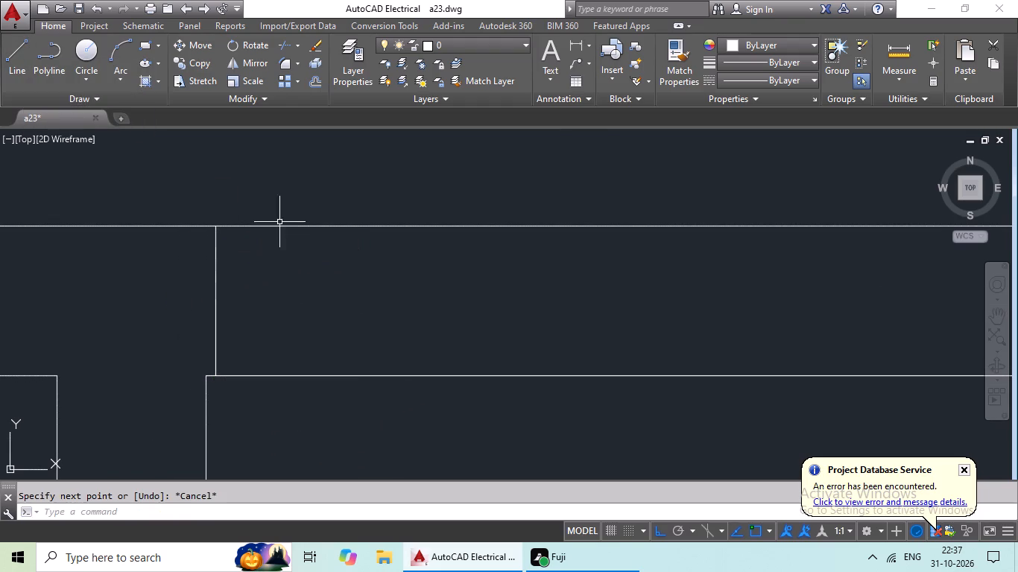
Offset the new jamb line 3' to the east within the wall north of the southeast corner room.
key("o")
key("Return")
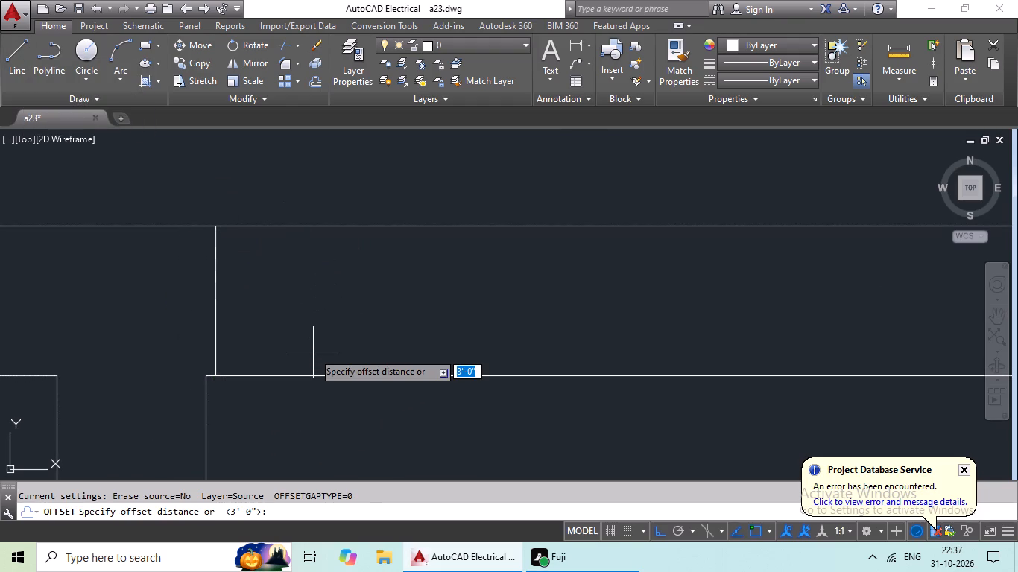
type("3'")
key("Return")
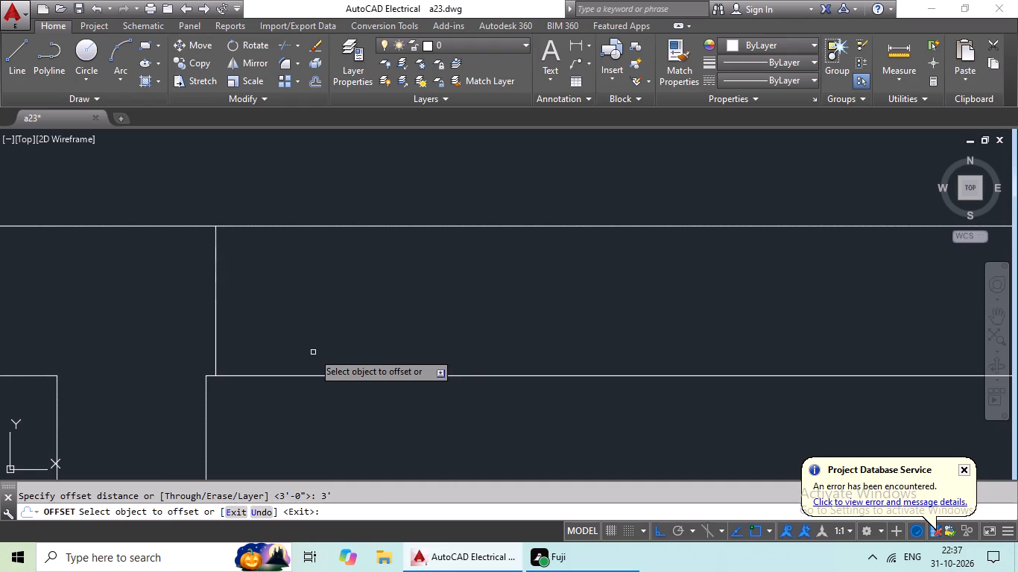
left_click(216, 297)
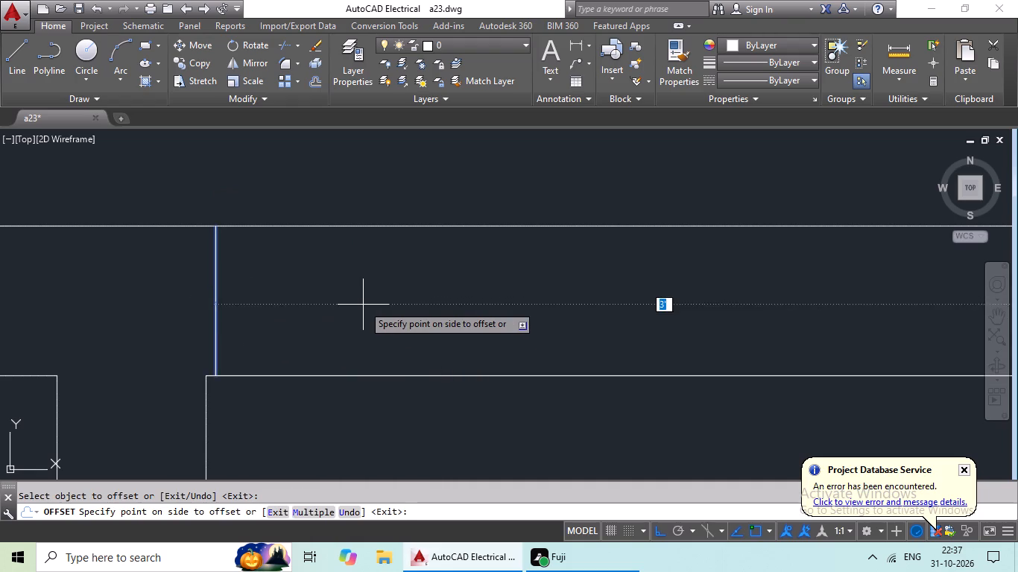
scroll(364, 305, "down", 2)
left_click(364, 305)
scroll(439, 304, "down", 2)
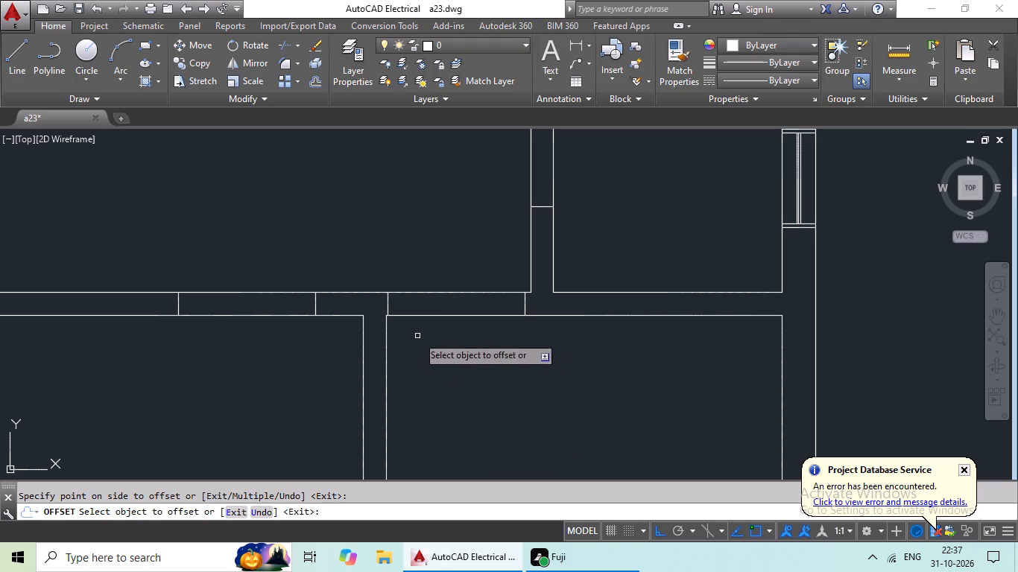
Draw a jamb line across the north wall of the small projecting southwest room, near its east end.
scroll(464, 331, "down", 2)
left_click_drag(17, 67, 17, 66)
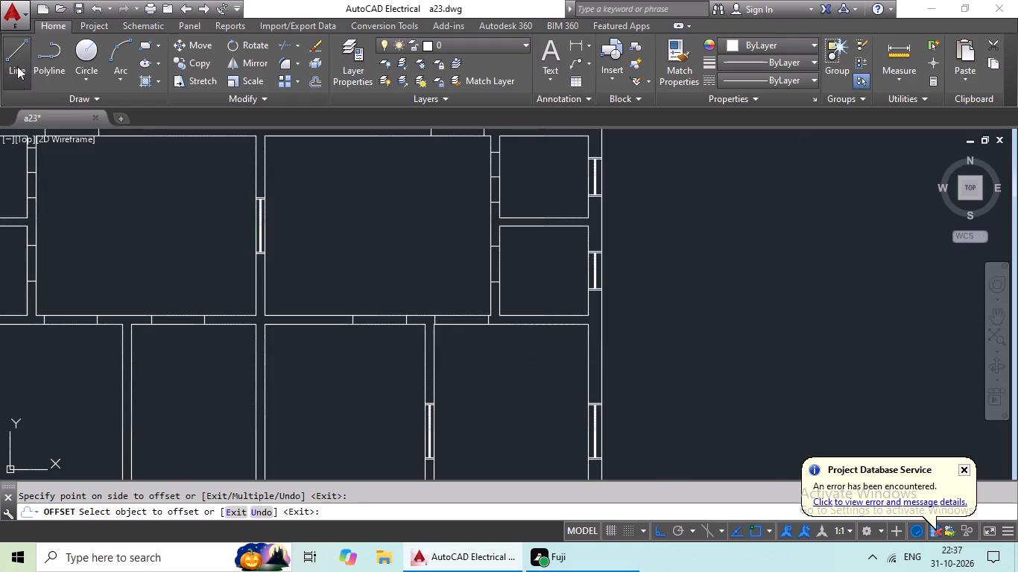
left_click_drag(17, 66, 21, 83)
scroll(262, 345, "down", 2)
middle_click_drag(276, 338, 440, 223)
scroll(332, 310, "up", 4)
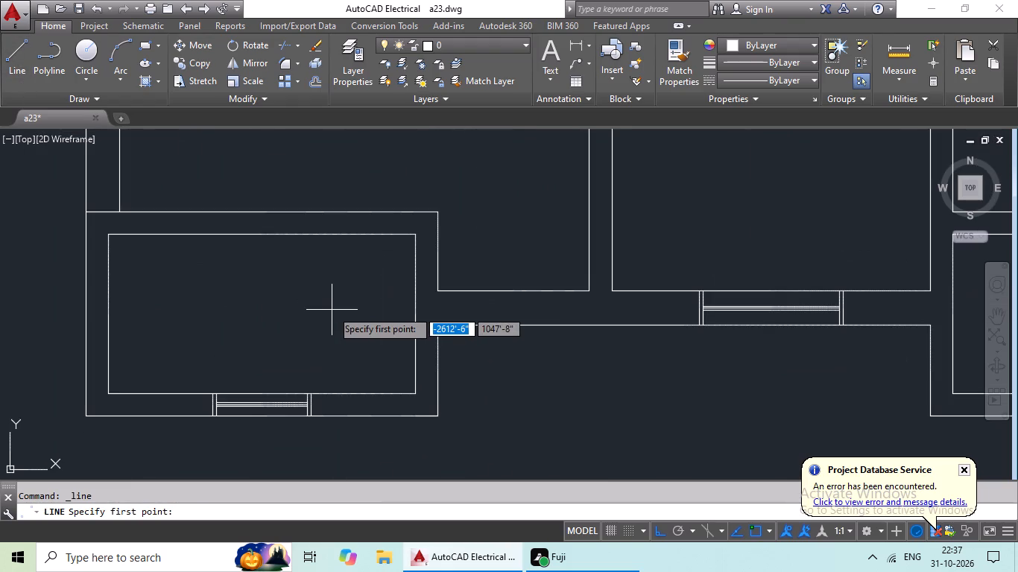
middle_click_drag(331, 311, 353, 349)
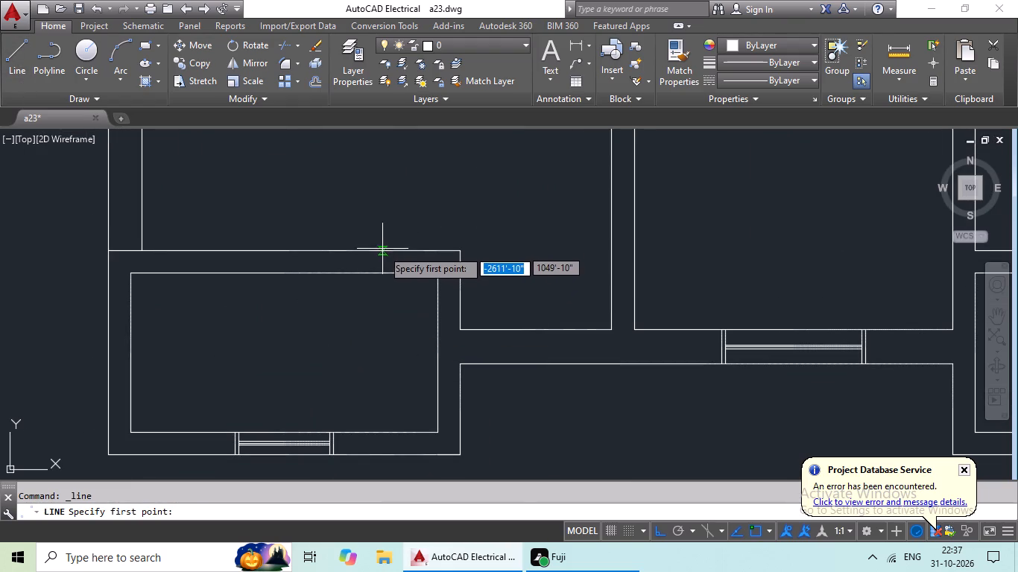
left_click(390, 252)
left_click(391, 274)
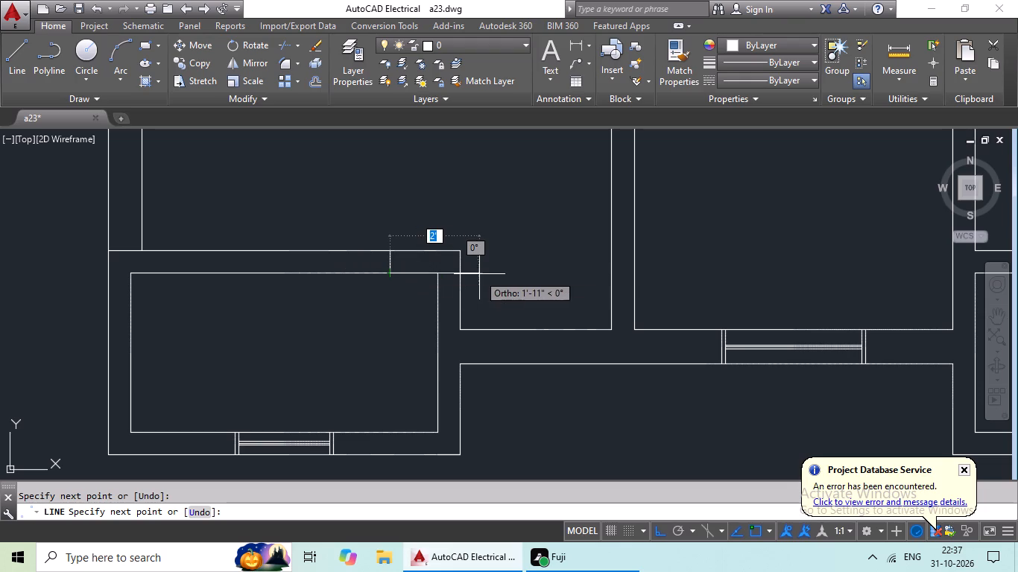
key("Escape")
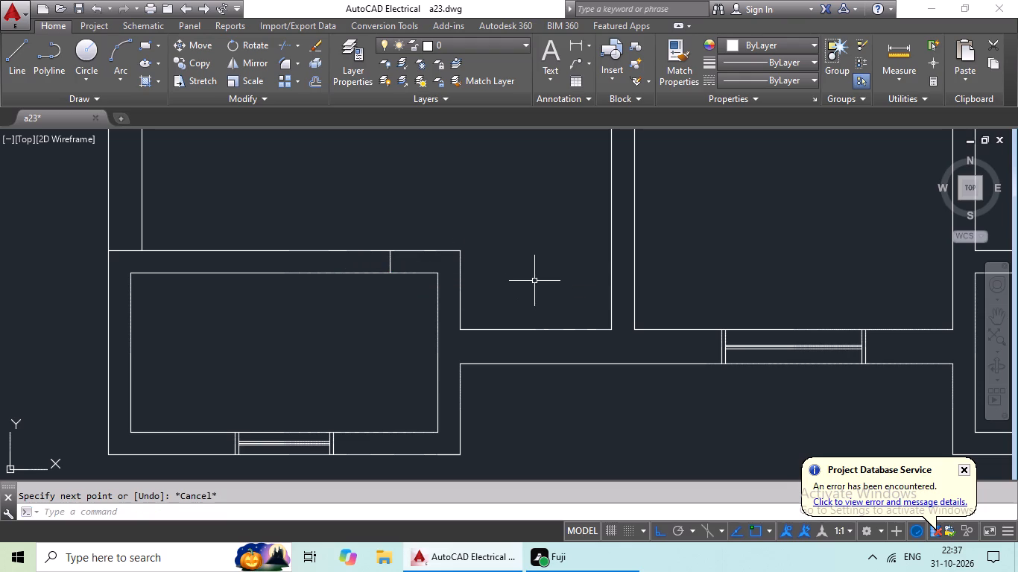
Offset the small southwest room's jamb line 2' to the west.
key("o")
key("Return")
type("2'")
key("Return")
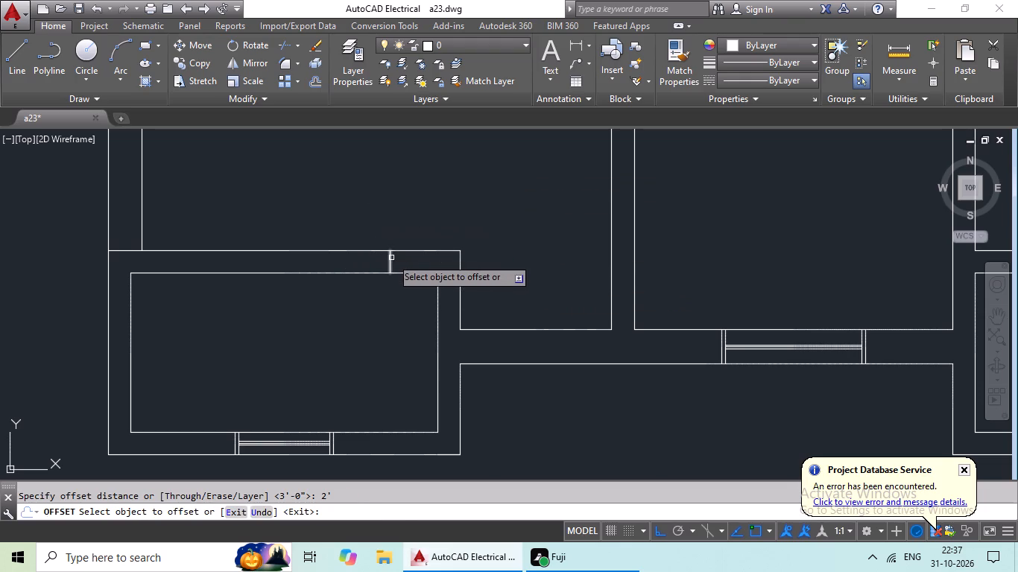
left_click_drag(391, 258, 372, 259)
left_click(268, 258)
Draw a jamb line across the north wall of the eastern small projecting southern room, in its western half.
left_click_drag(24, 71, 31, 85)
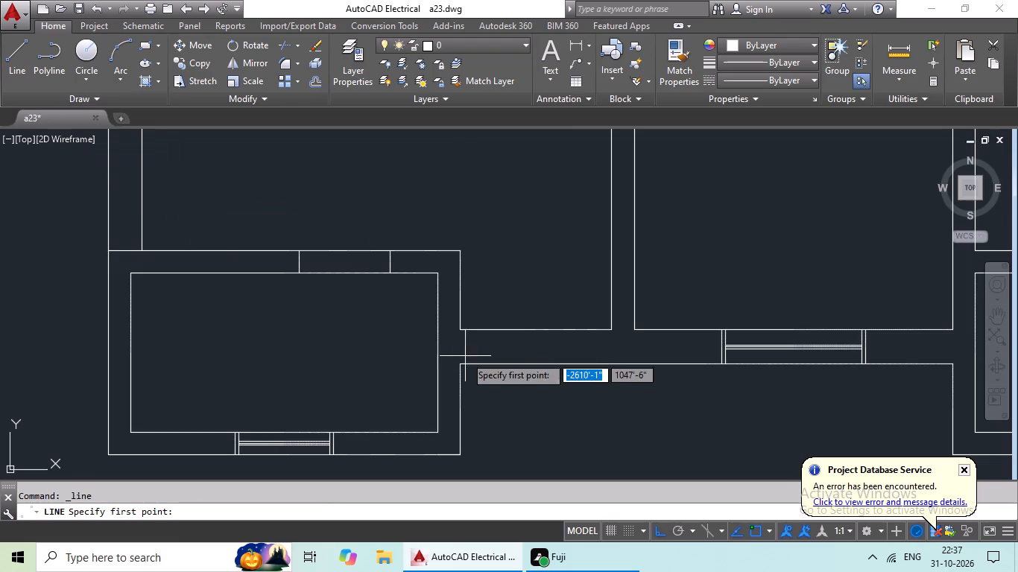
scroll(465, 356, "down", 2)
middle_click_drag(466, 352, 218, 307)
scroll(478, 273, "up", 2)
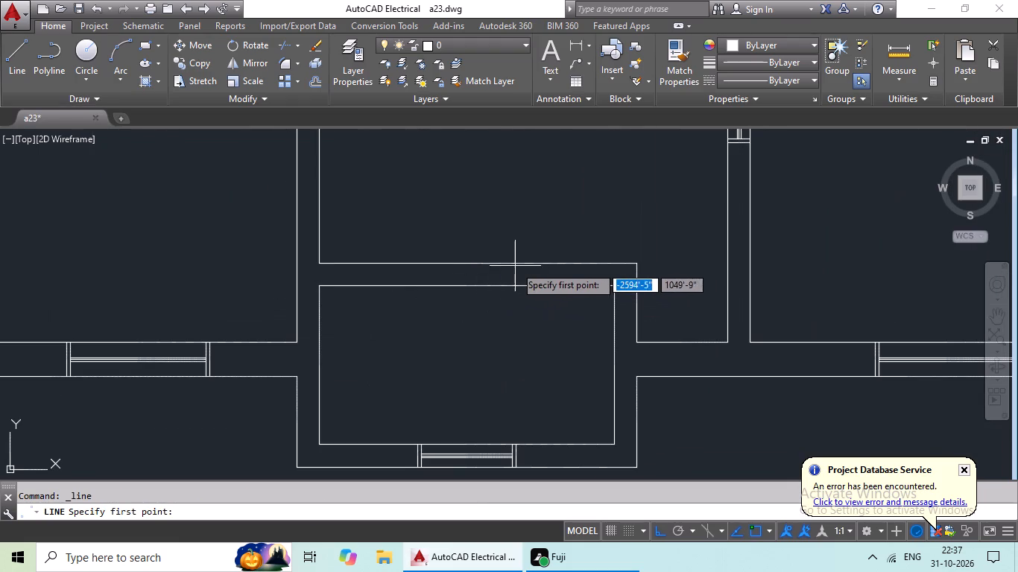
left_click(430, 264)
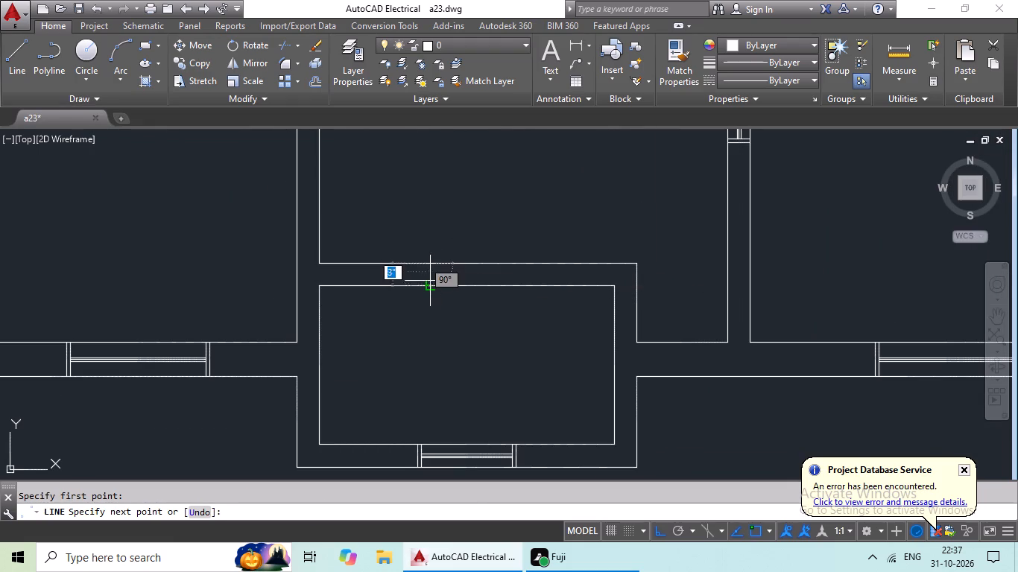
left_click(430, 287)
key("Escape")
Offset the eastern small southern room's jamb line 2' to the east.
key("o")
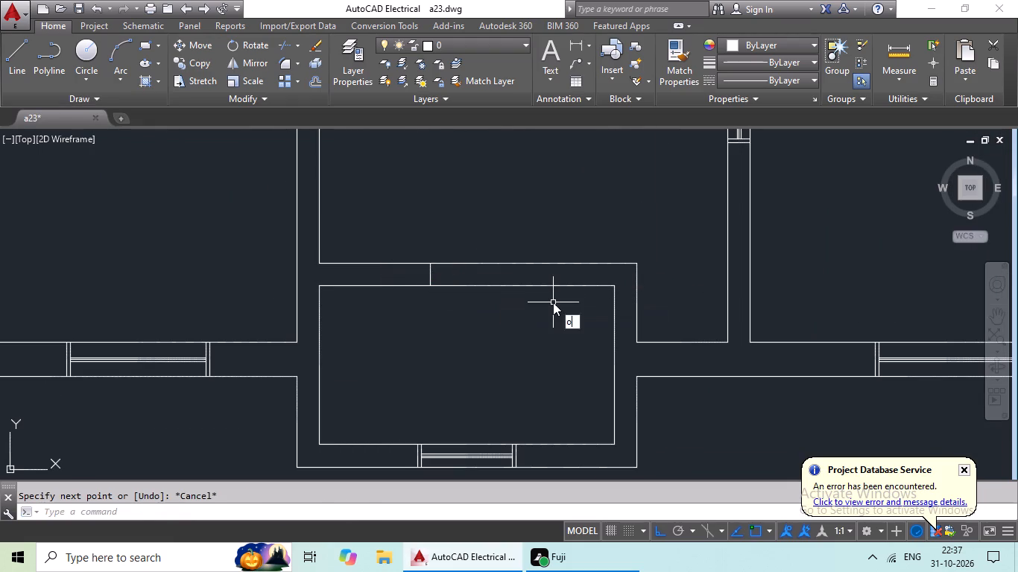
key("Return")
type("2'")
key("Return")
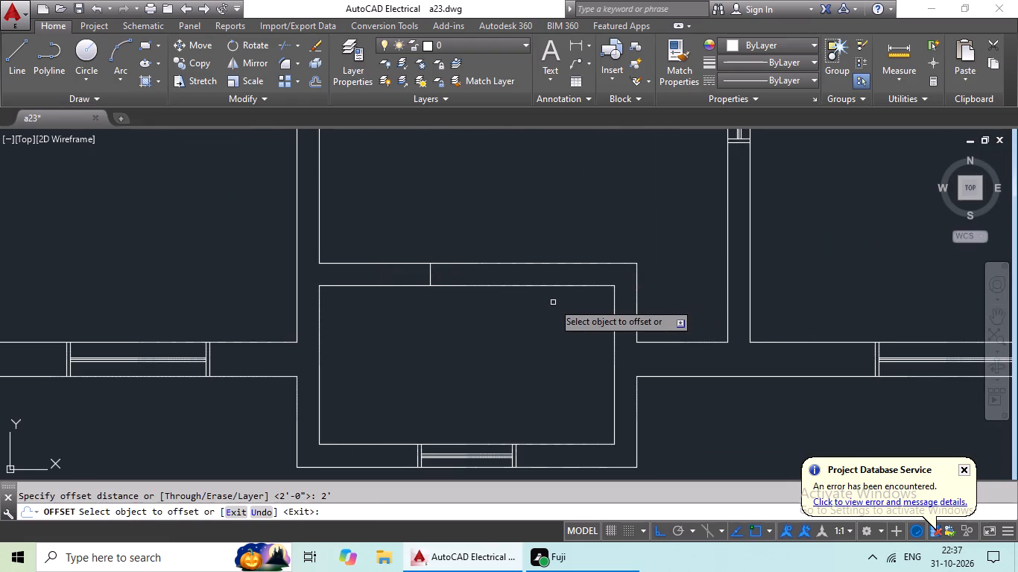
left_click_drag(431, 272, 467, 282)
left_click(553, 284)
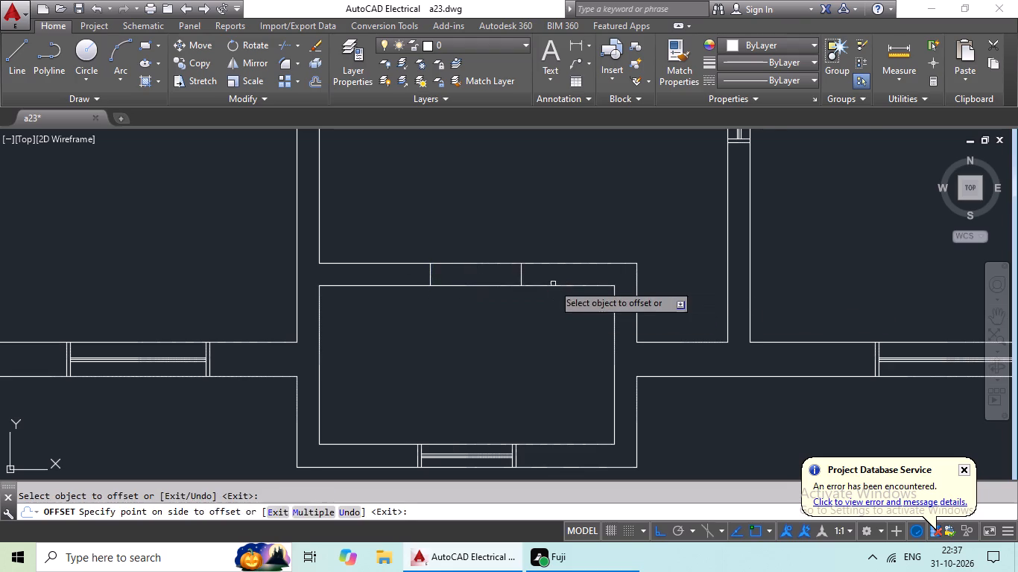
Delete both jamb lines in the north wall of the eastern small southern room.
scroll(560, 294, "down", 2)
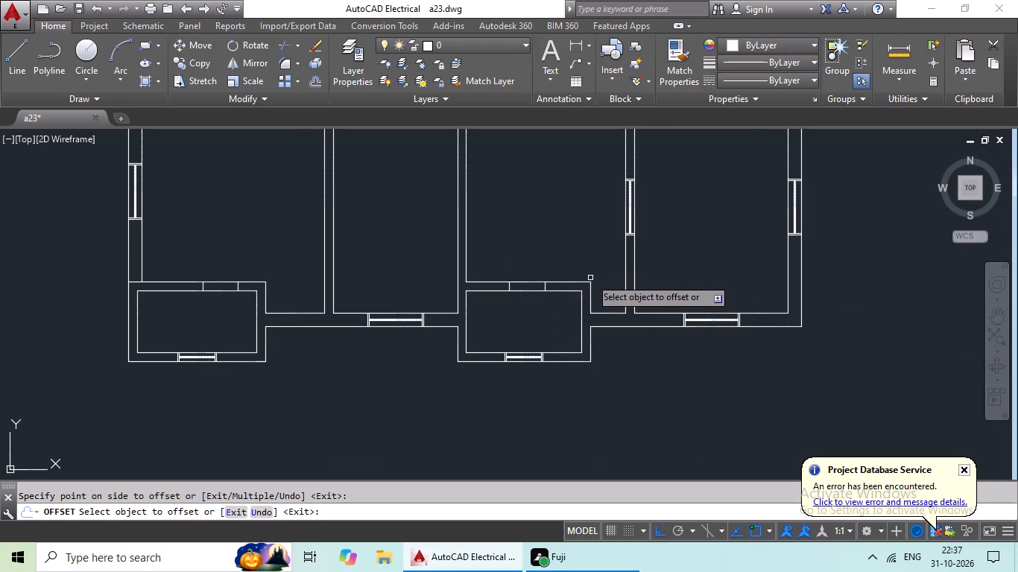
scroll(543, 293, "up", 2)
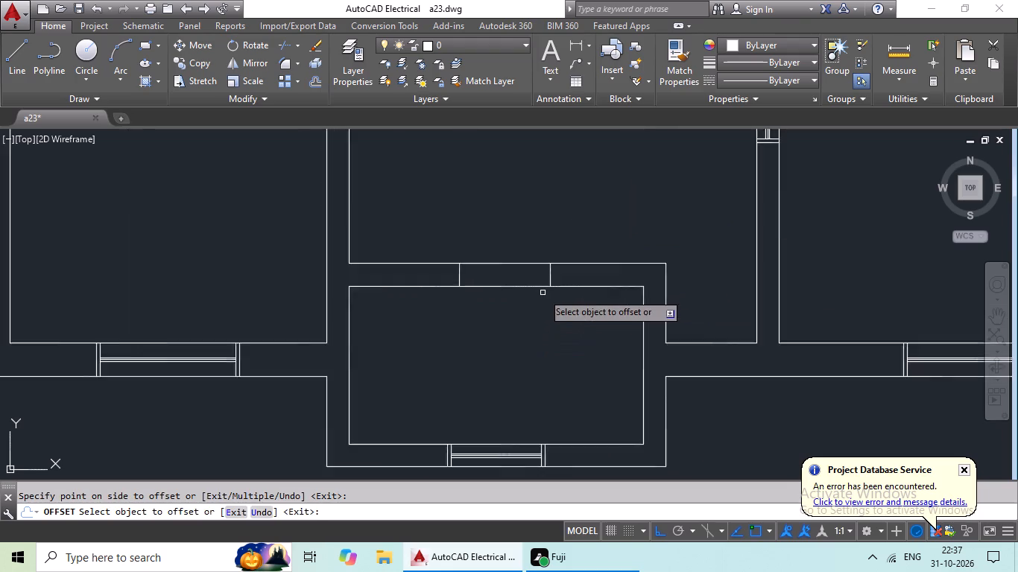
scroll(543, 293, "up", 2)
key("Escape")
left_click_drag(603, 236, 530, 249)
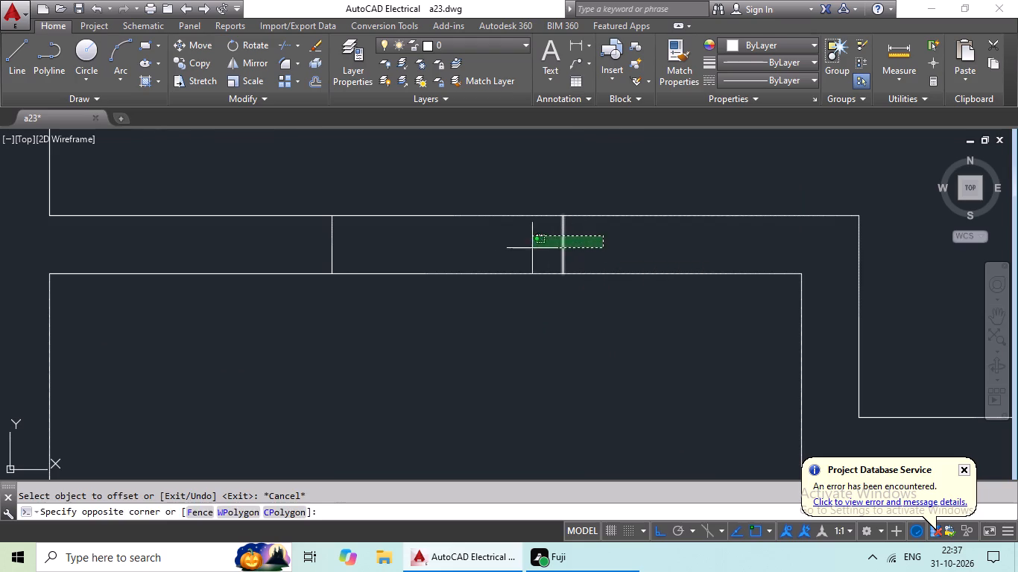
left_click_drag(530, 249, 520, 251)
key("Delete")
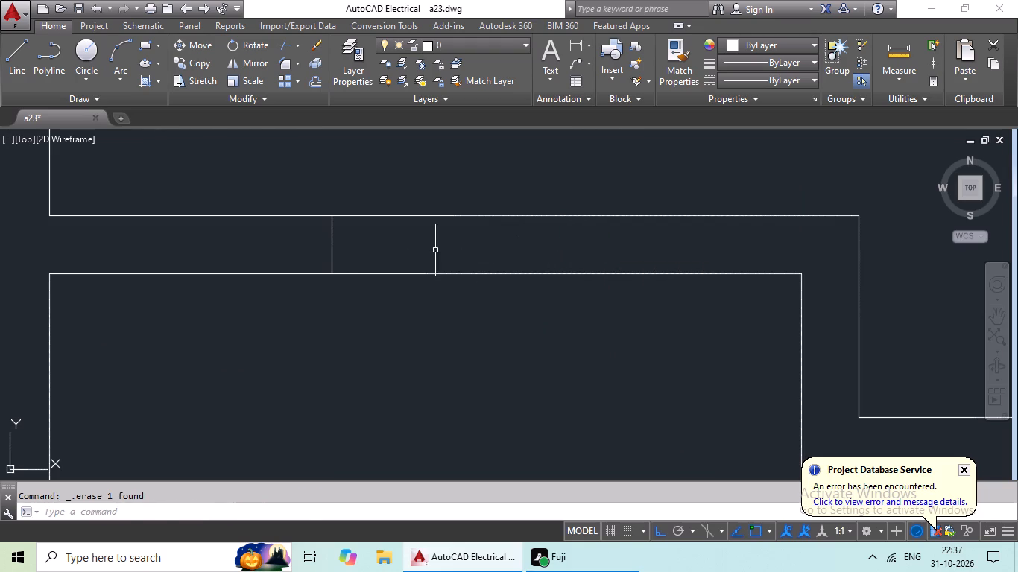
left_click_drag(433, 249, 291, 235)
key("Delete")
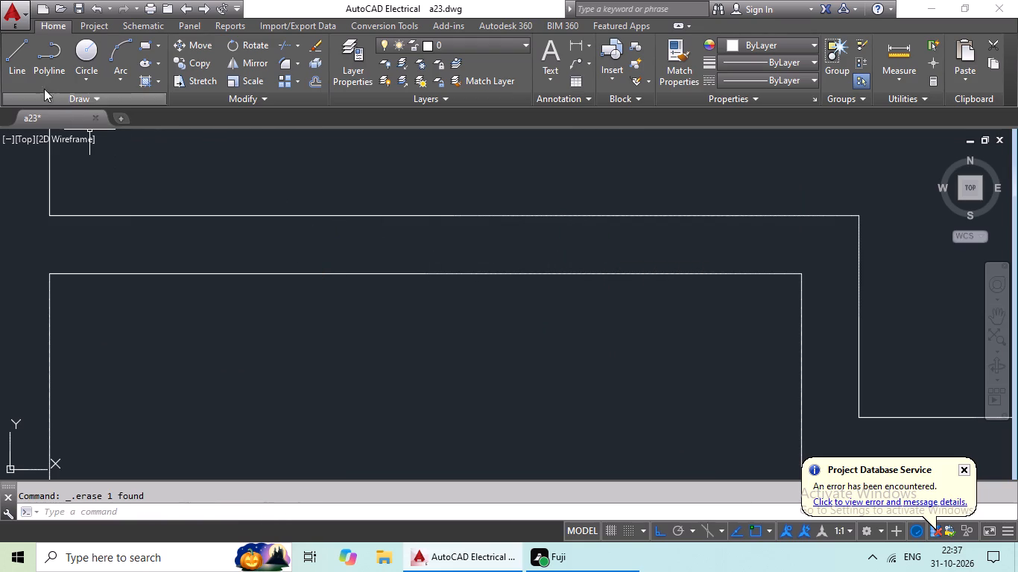
Draw a jamb line across the north wall of the eastern small southern room, near its east end.
left_click(7, 57)
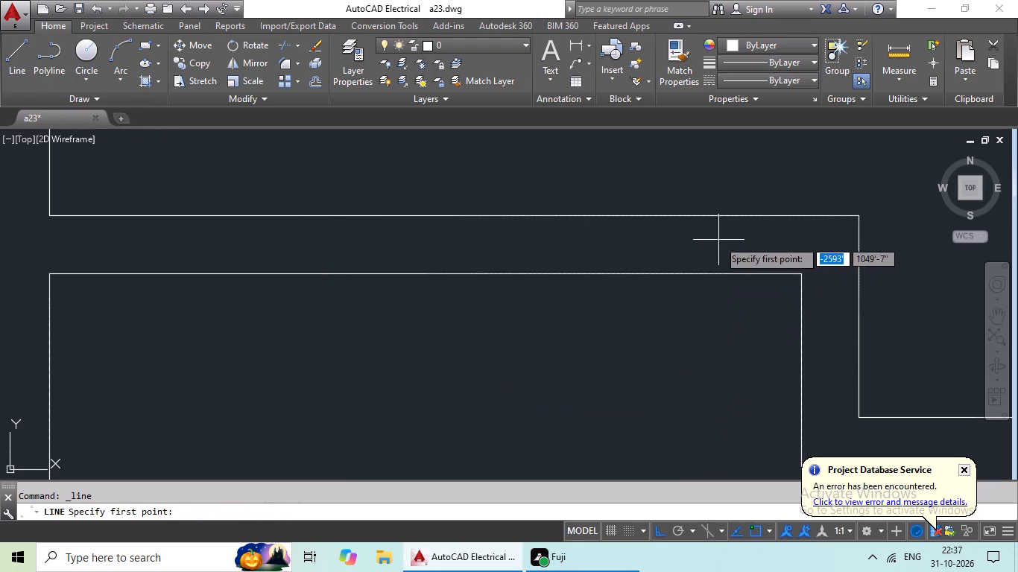
left_click_drag(732, 218, 729, 239)
left_click(734, 276)
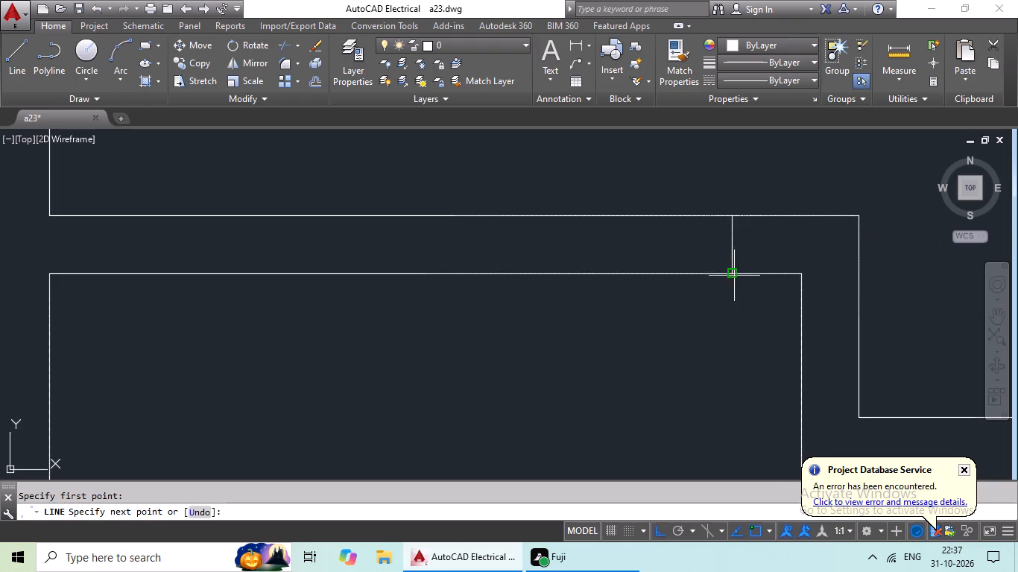
key("Escape")
key("Escape")
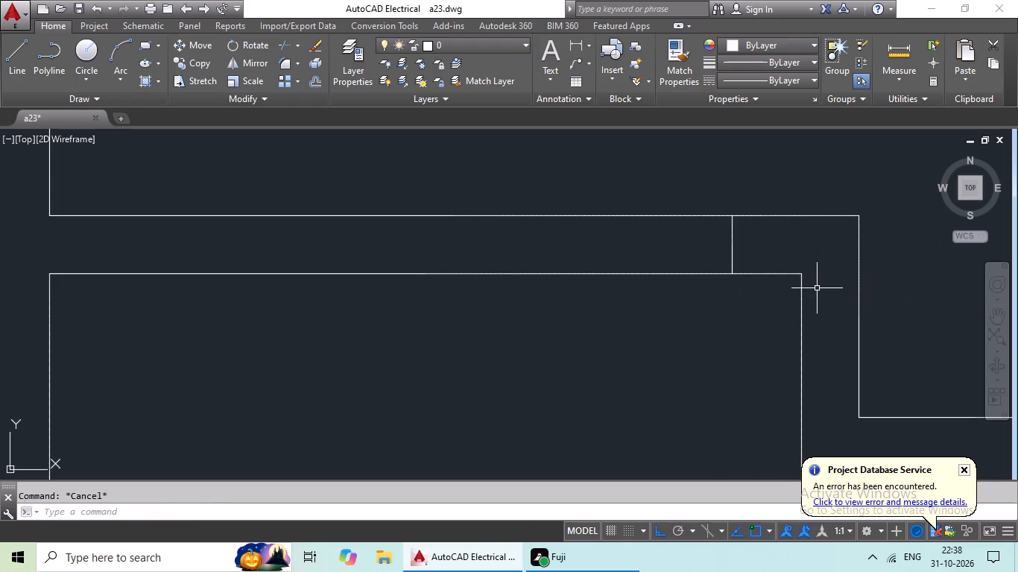
Offset the jamb line near the east end of the eastern small southern room's north wall 2' to the west.
key("o")
key("Return")
type("2'")
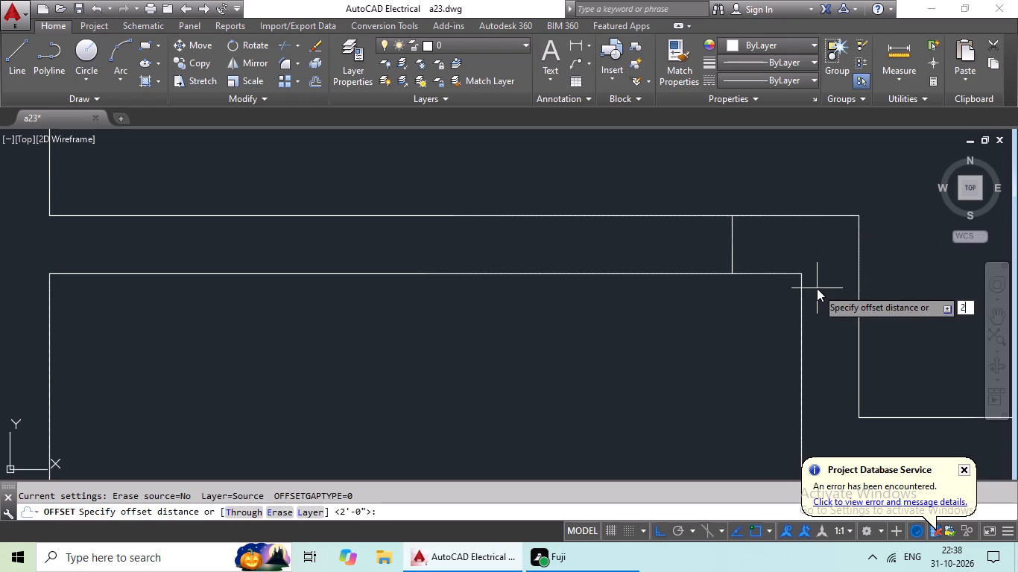
key("Return")
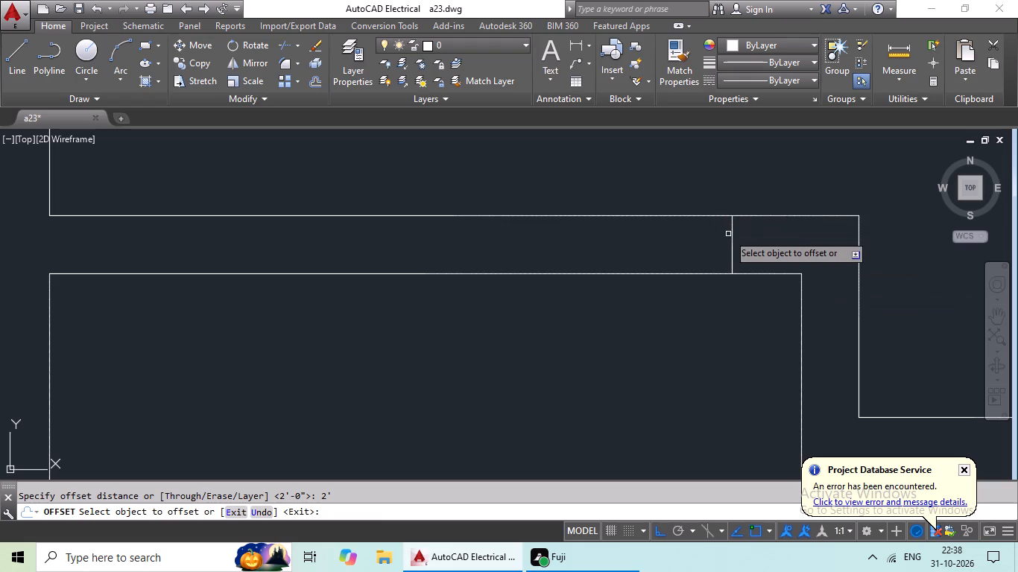
left_click_drag(732, 239, 610, 232)
left_click(604, 232)
scroll(610, 230, "down", 6)
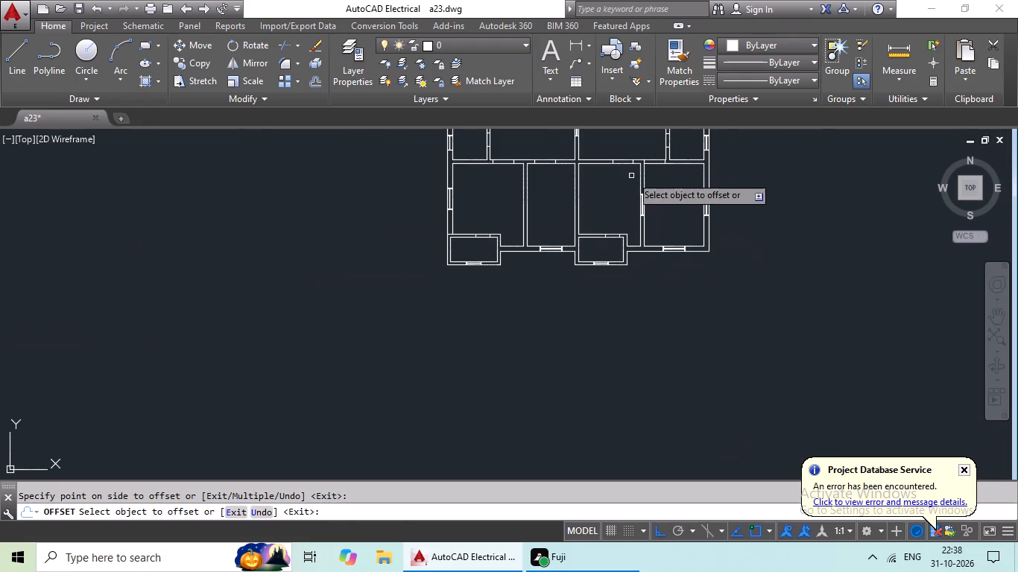
middle_click_drag(578, 191, 522, 363)
key("Escape")
Draw a jamb line across the south wall of the western small northern room, near its west end.
left_click_drag(10, 38, 11, 45)
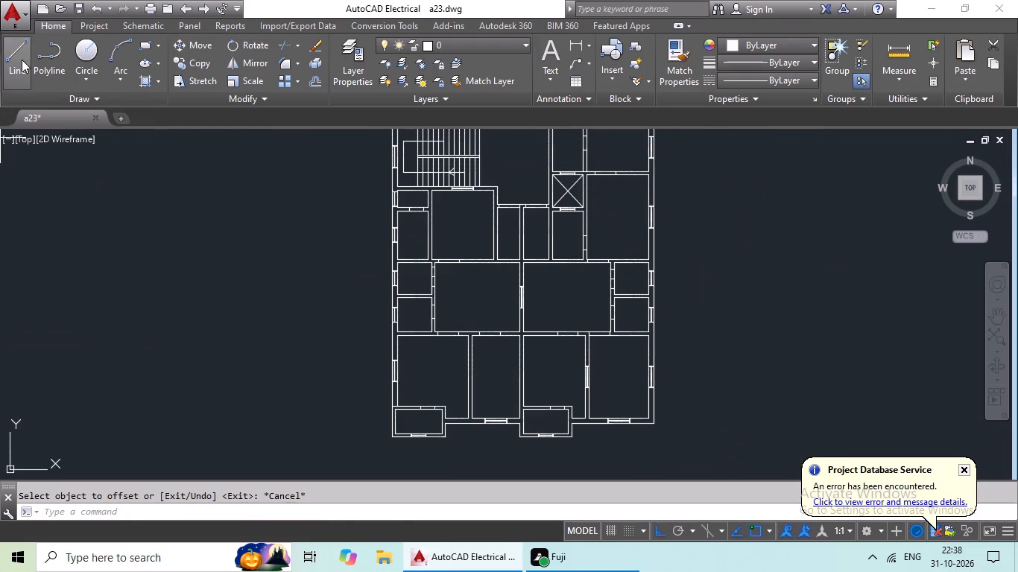
scroll(411, 240, "down", 1)
middle_click_drag(429, 244, 427, 364)
middle_click_drag(492, 241, 490, 307)
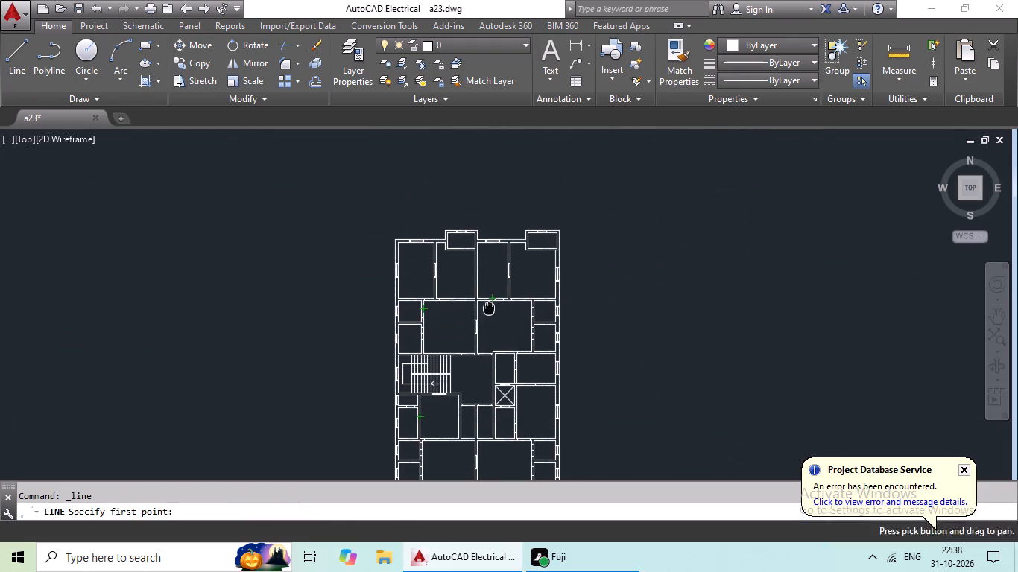
scroll(470, 250, "up", 2)
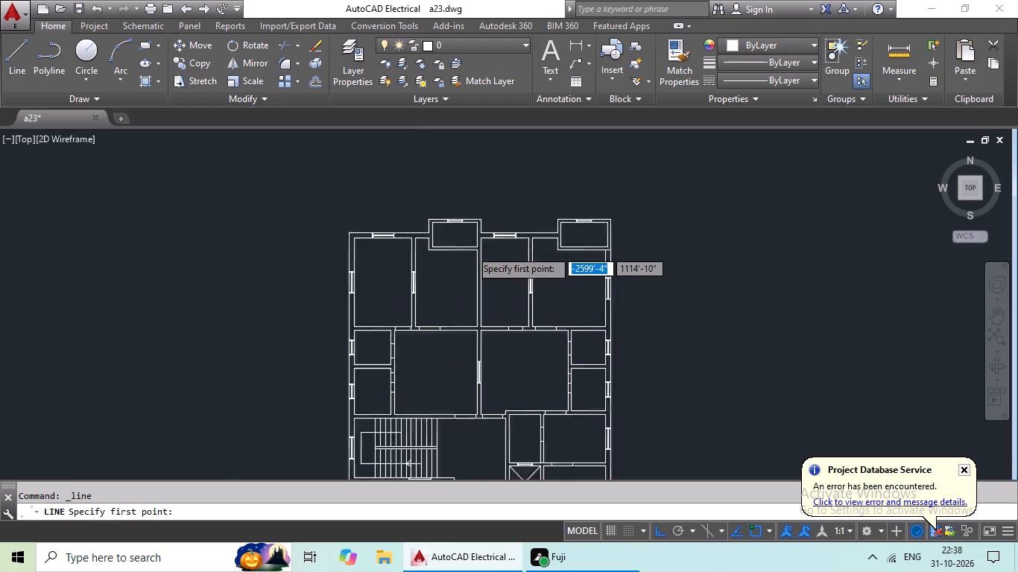
scroll(470, 250, "up", 2)
left_click(346, 233)
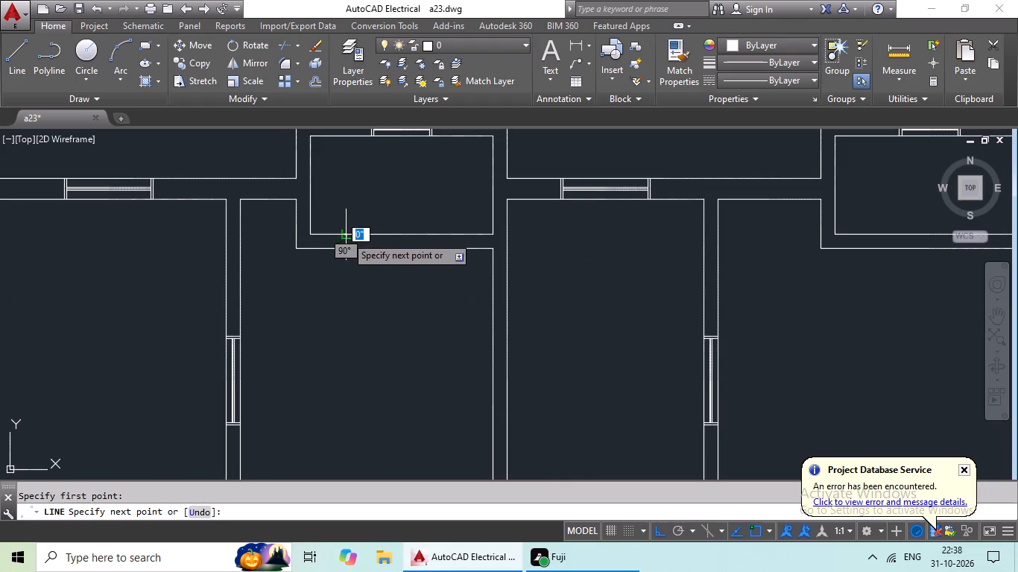
left_click(346, 250)
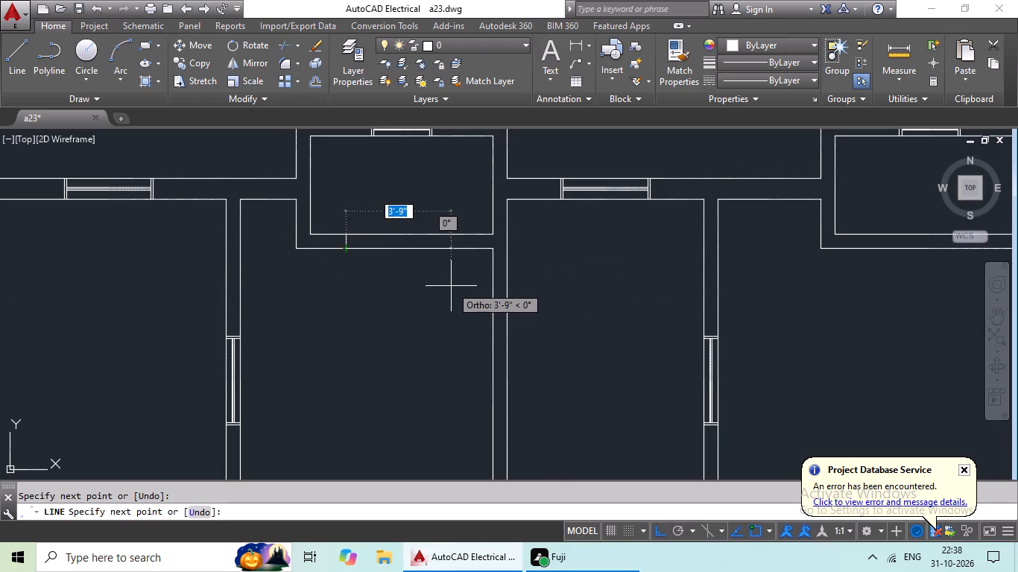
key("Escape")
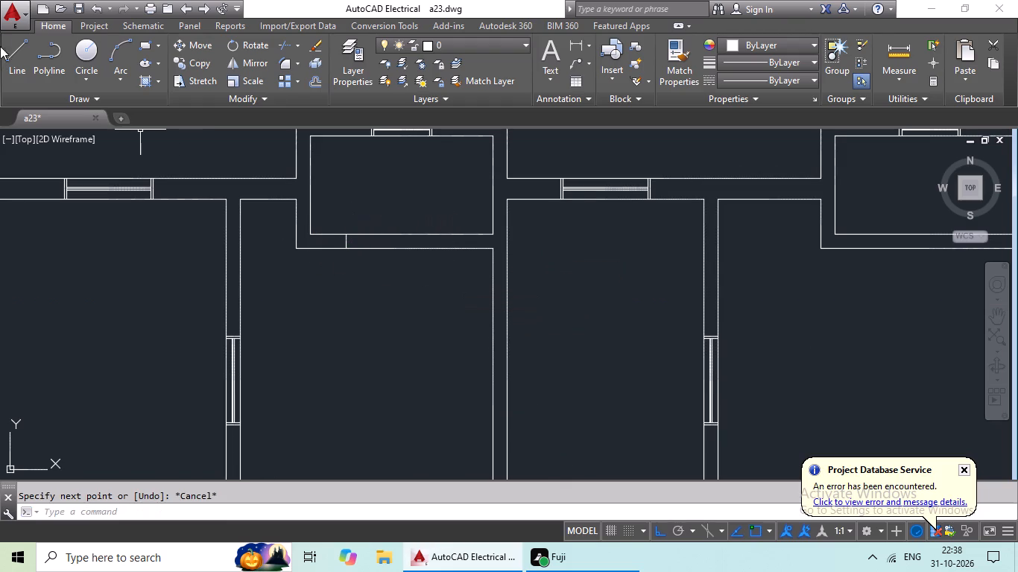
Draw a jamb line across the south wall of the eastern small northern room, near its west end.
left_click(7, 49)
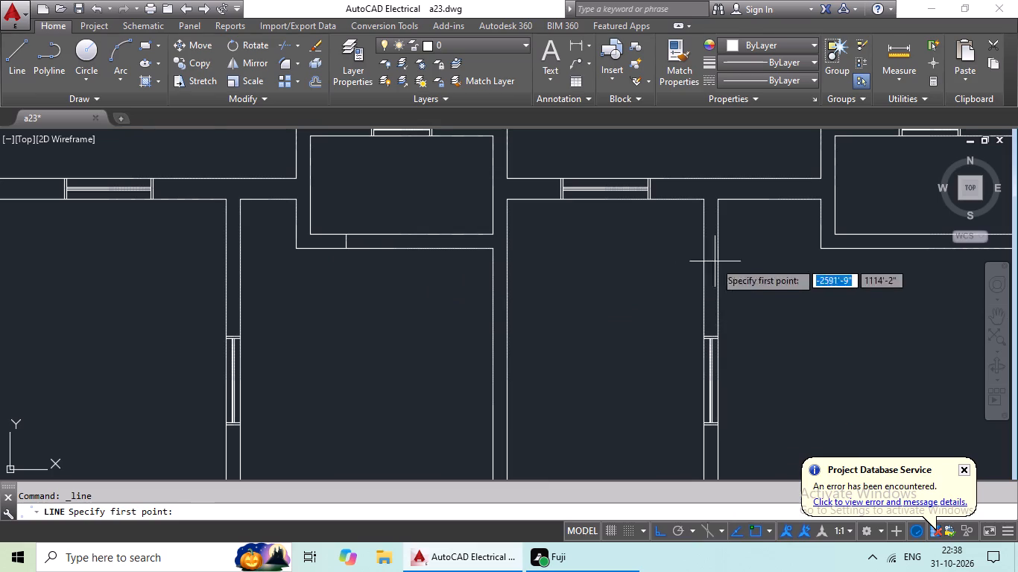
middle_click_drag(736, 237, 467, 277)
scroll(601, 287, "up", 2)
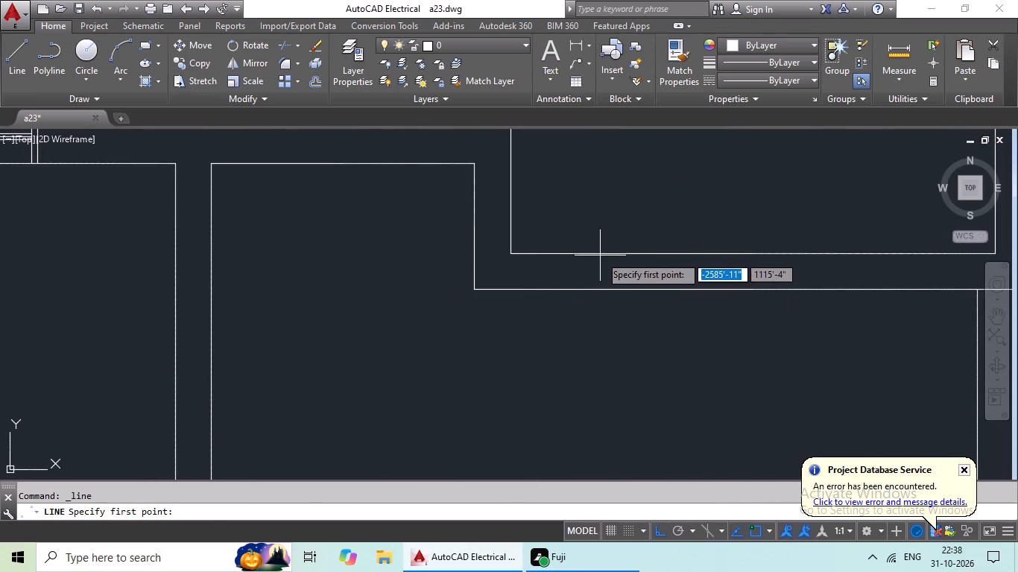
left_click(601, 255)
left_click_drag(603, 288, 610, 295)
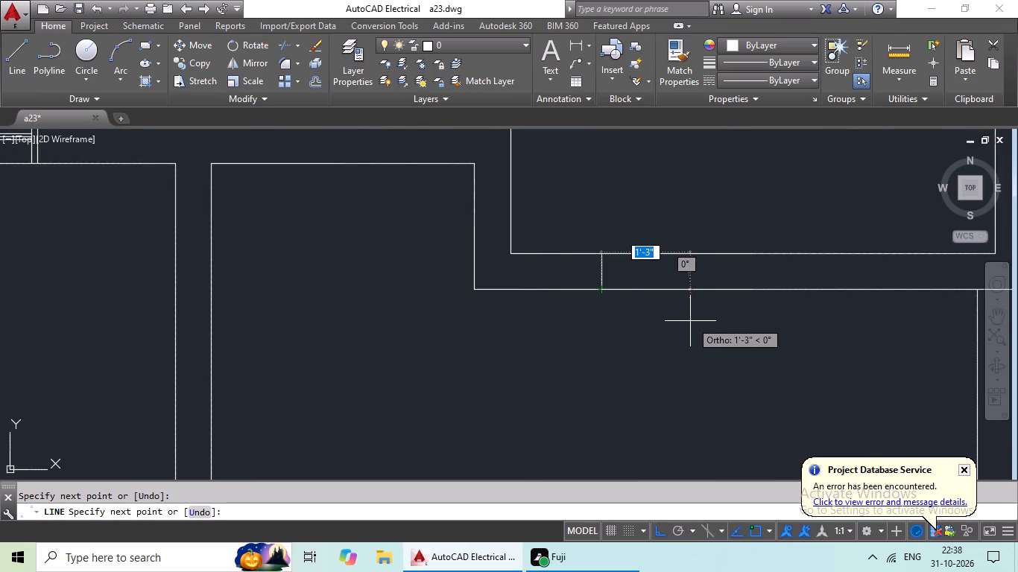
key("Escape")
Offset the jamb lines in the south walls of both small northern rooms 2' to the east.
key("o")
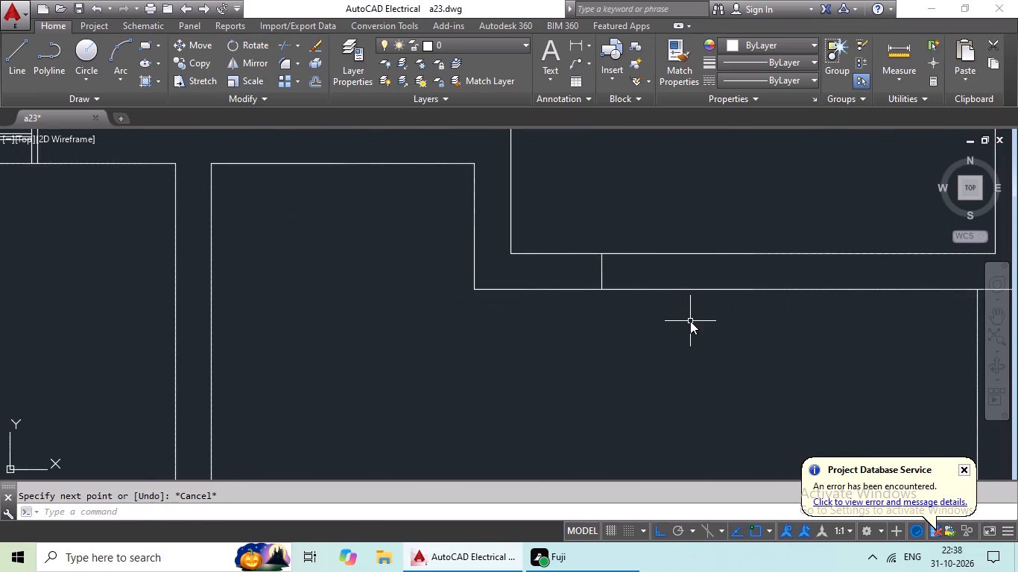
key("Return")
type("2'")
key("Return")
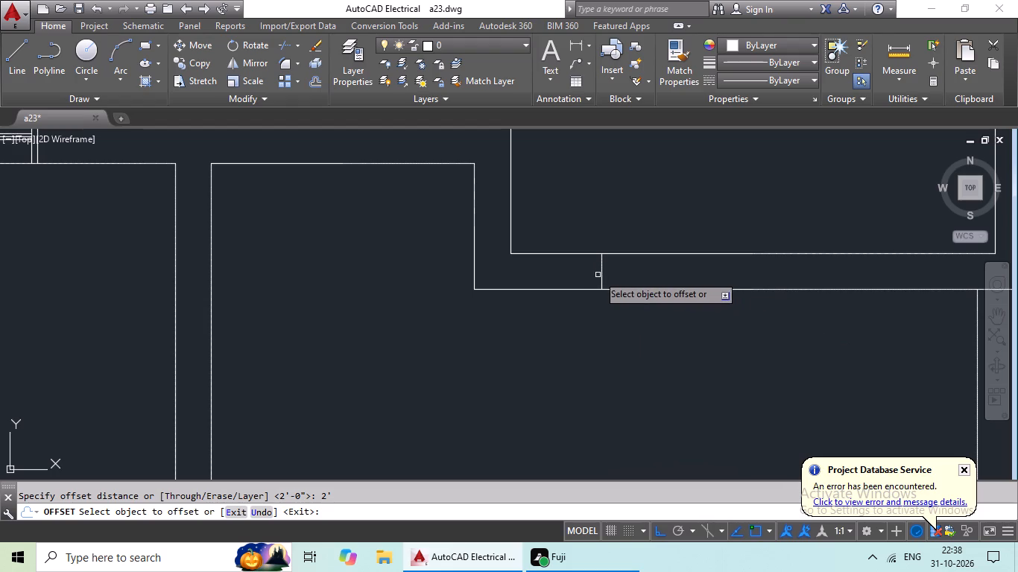
left_click_drag(600, 273, 617, 275)
left_click(751, 290)
scroll(173, 292, "down", 3)
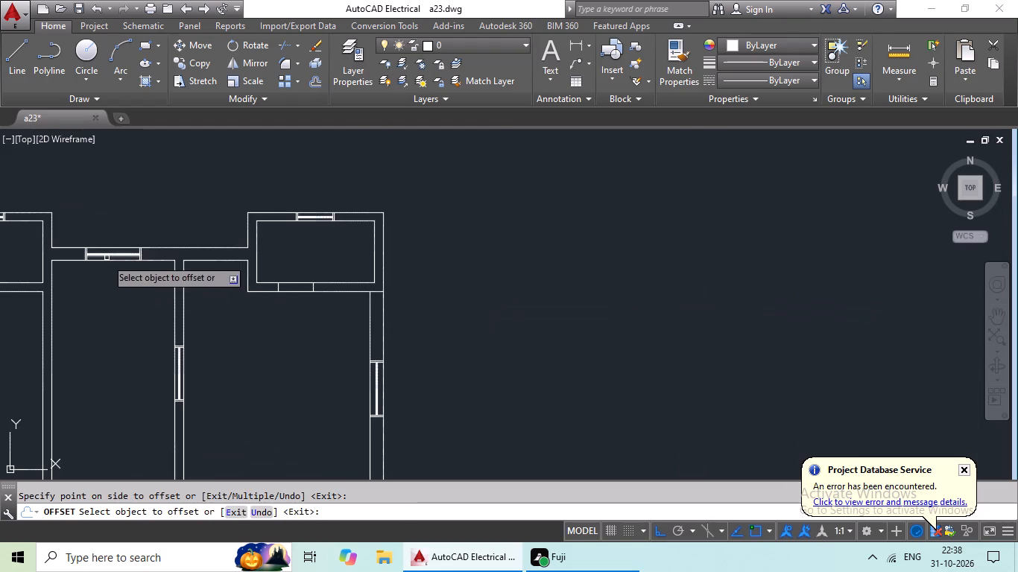
middle_click_drag(141, 318, 453, 316)
left_click_drag(264, 284, 271, 287)
left_click(364, 290)
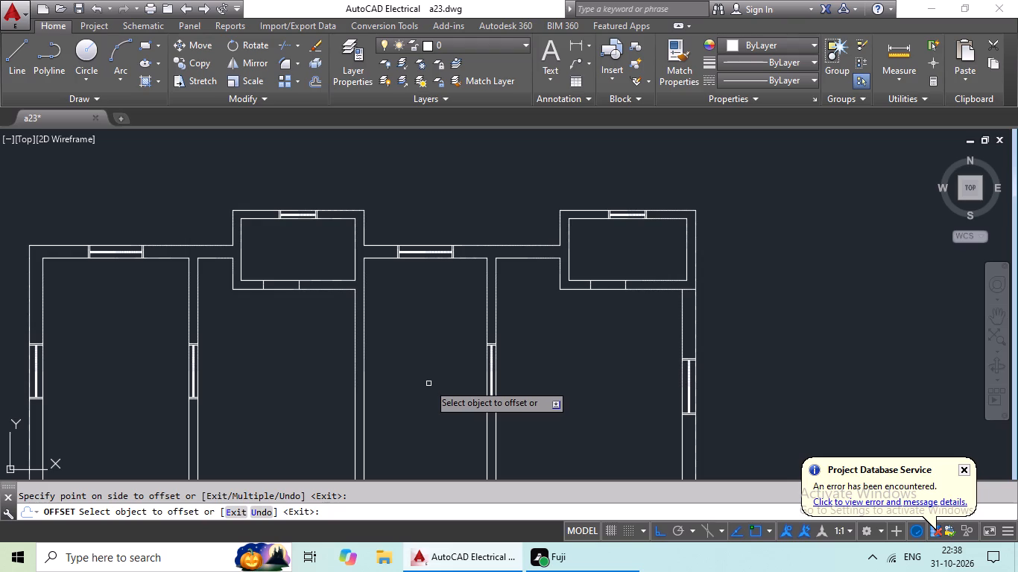
key("Escape")
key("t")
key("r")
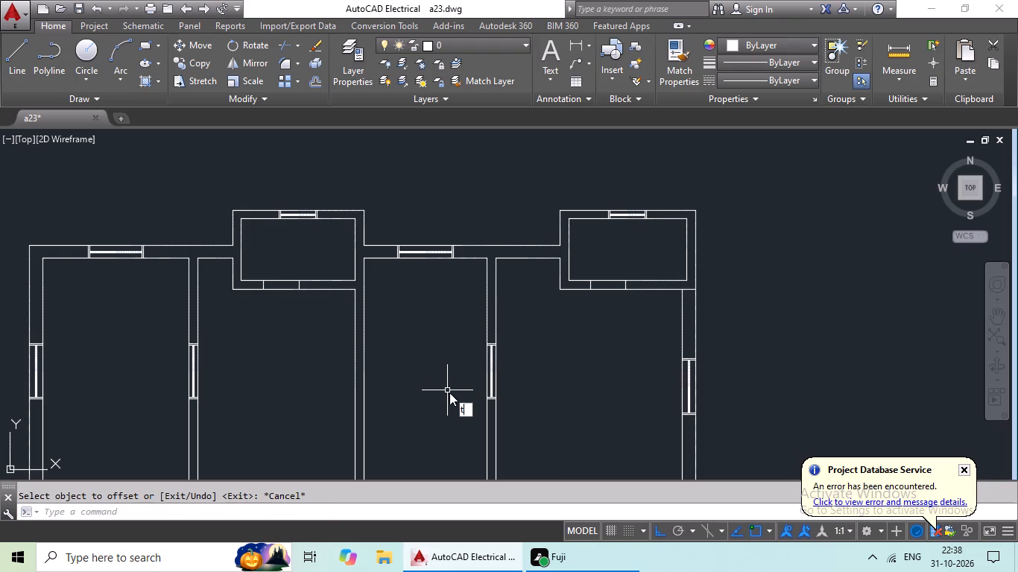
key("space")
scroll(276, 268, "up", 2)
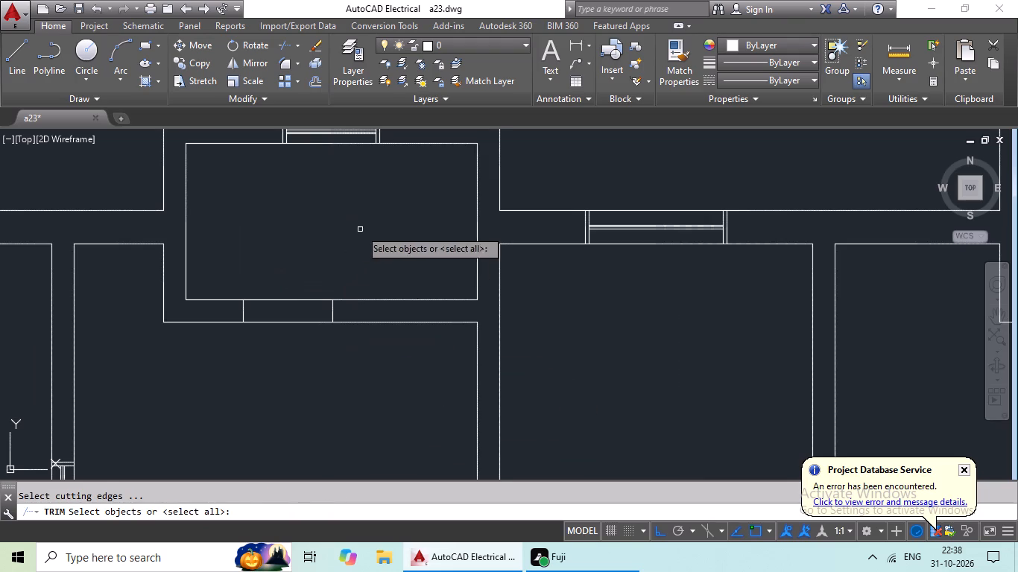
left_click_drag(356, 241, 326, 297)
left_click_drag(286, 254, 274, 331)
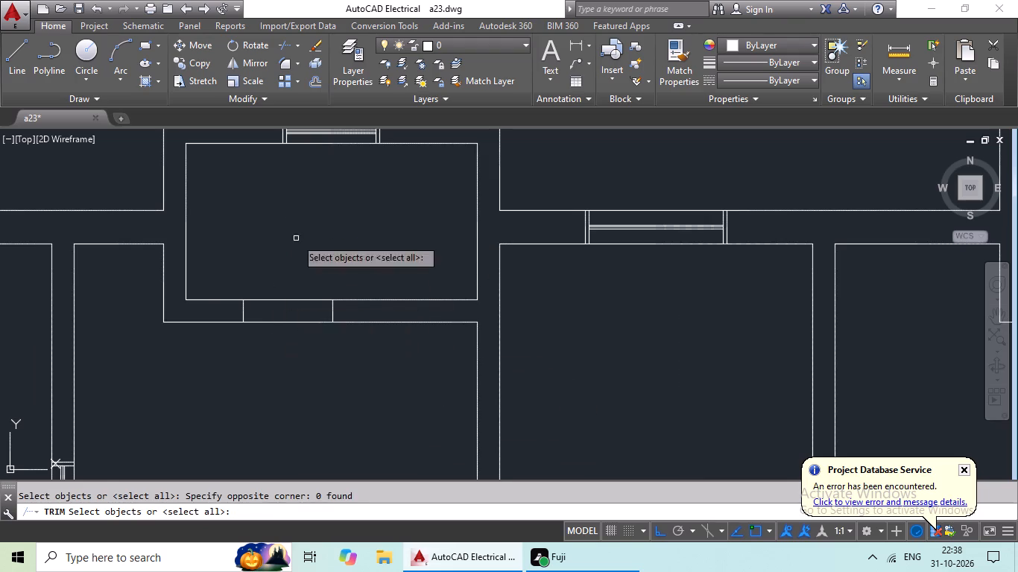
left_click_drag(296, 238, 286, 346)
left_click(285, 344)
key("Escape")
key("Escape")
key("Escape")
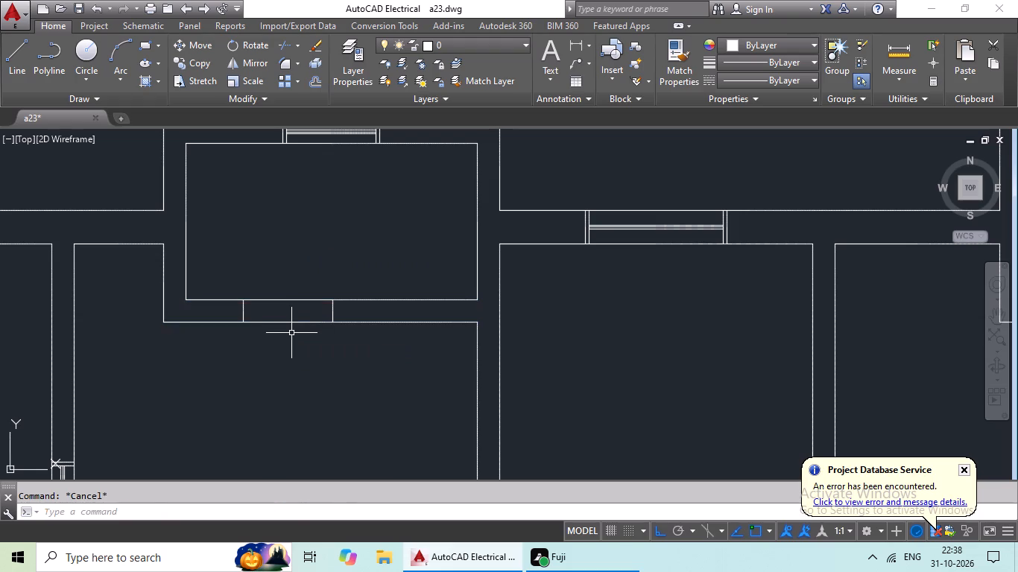
Trim the wall lines between the jamb lines in the south walls of both small northern rooms to open the doorways.
key("t")
key("r")
key("space")
key("space")
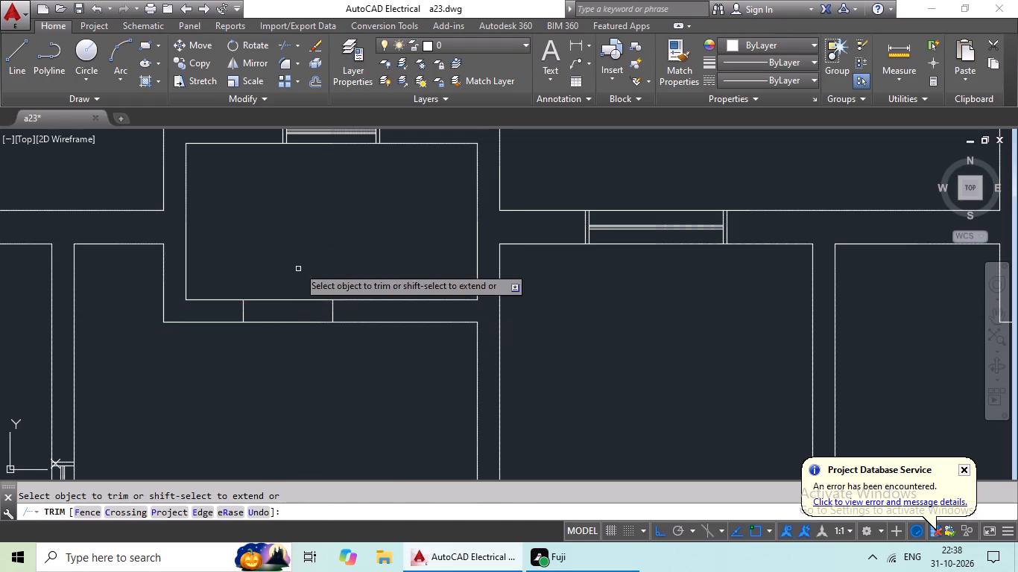
left_click_drag(298, 261, 286, 369)
left_click(285, 367)
scroll(364, 337, "down", 2)
middle_click_drag(429, 342, 333, 346)
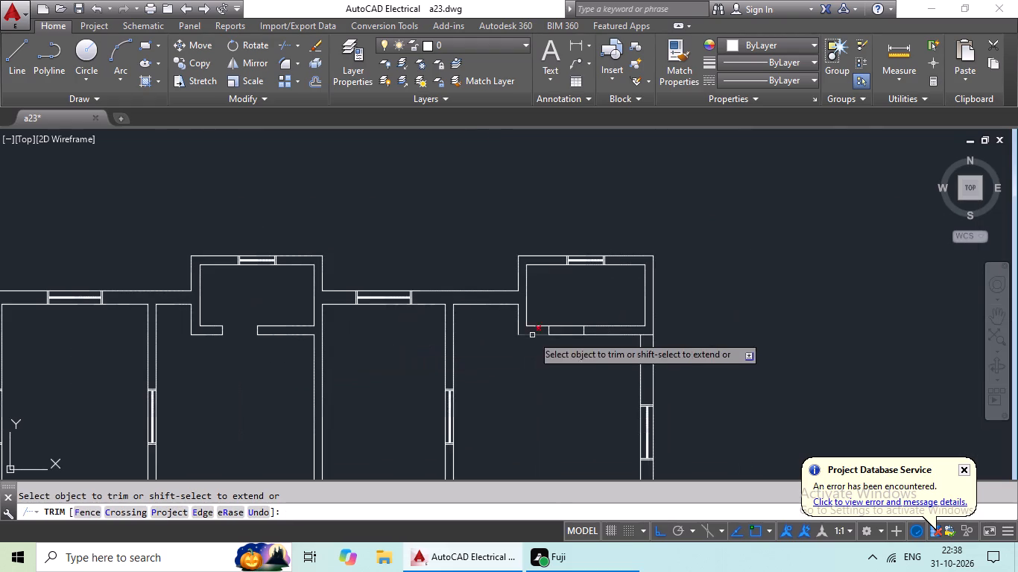
scroll(584, 326, "up", 3)
left_click_drag(539, 285, 513, 398)
left_click_drag(511, 393, 516, 384)
scroll(534, 331, "down", 3)
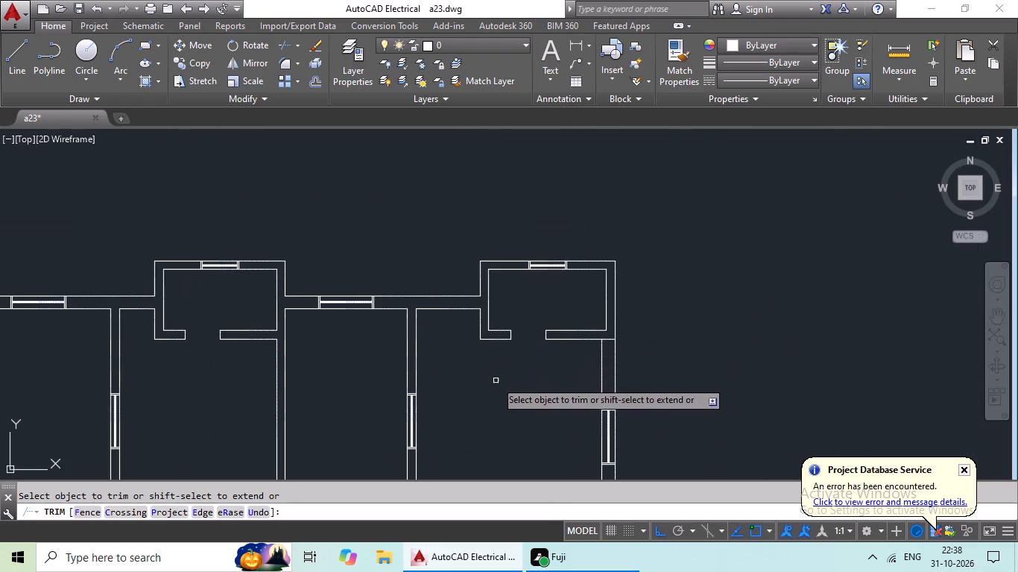
Trim the two door openings in the south wall of the northwestern rooms, one on each side of their partition.
middle_click_drag(496, 381, 539, 217)
scroll(546, 268, "down", 1)
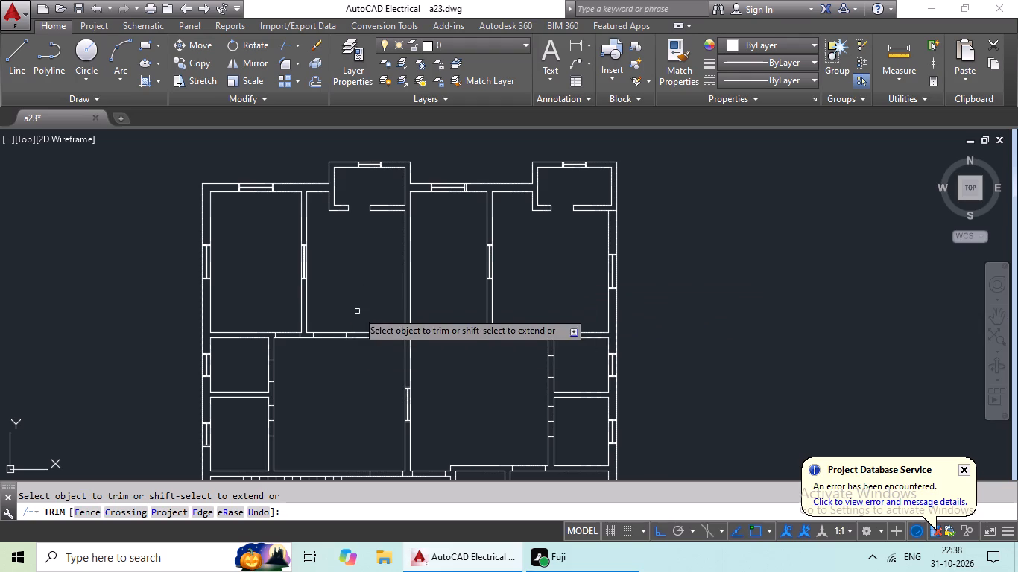
scroll(297, 352, "up", 3)
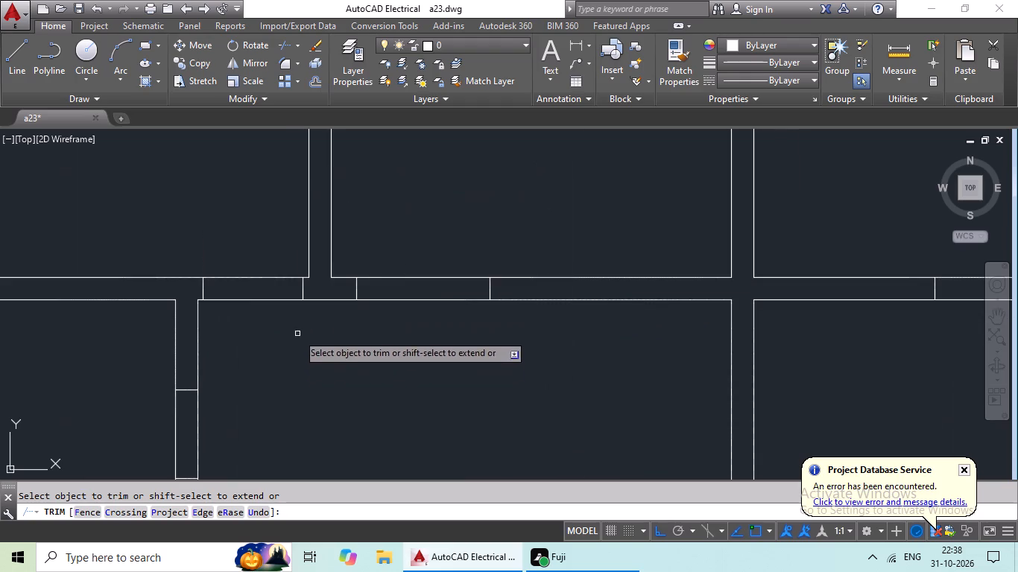
scroll(266, 304, "up", 2)
left_click_drag(290, 193, 228, 337)
left_click_drag(227, 338, 235, 337)
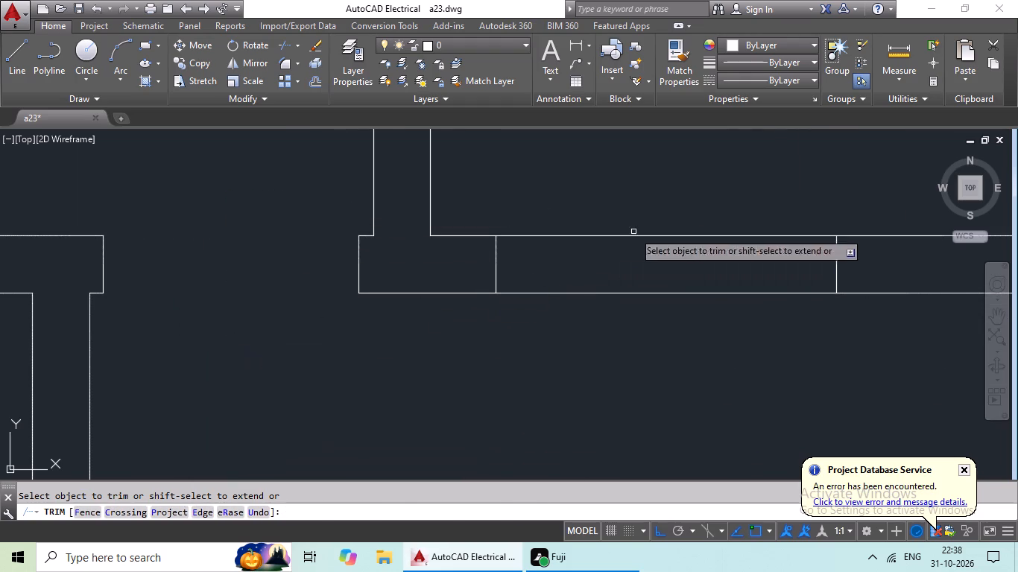
left_click_drag(696, 171, 639, 344)
left_click(639, 344)
Trim the door opening in the east wall of the upper small room on the building's west side.
scroll(679, 328, "down", 3)
middle_click_drag(714, 351, 548, 355)
middle_click_drag(476, 395, 478, 393)
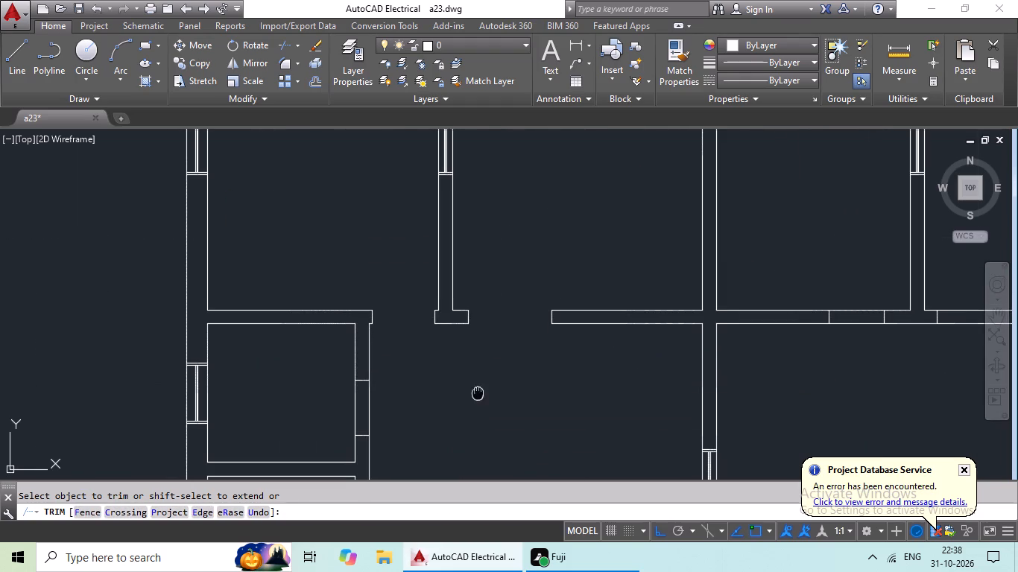
middle_click_drag(478, 393, 577, 310)
scroll(438, 343, "up", 2)
left_click_drag(627, 283, 282, 296)
left_click_drag(282, 296, 294, 301)
Trim the two door openings in the south wall of the northeastern rooms, one on each side of their partition.
scroll(438, 299, "down", 3)
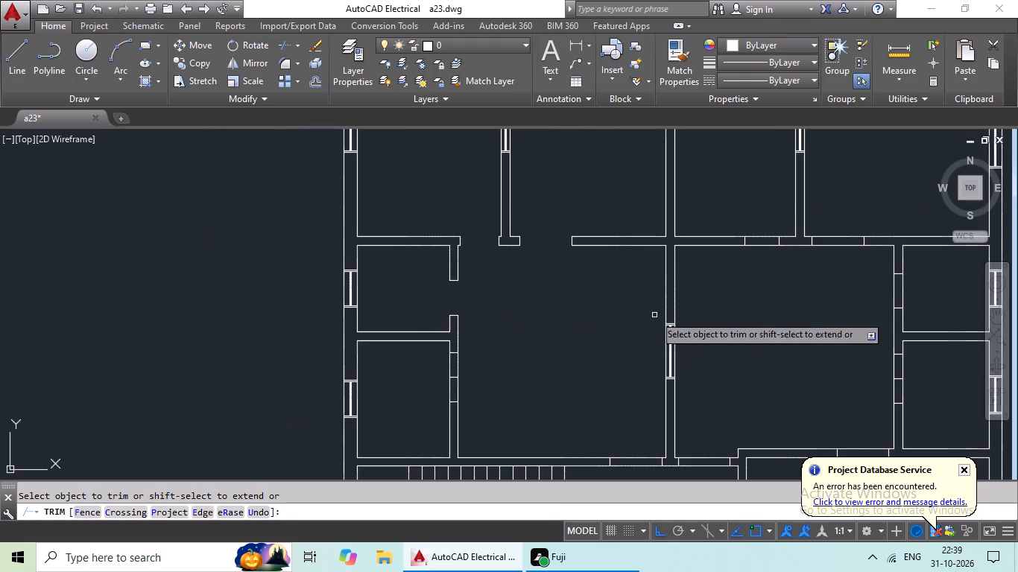
middle_click_drag(651, 316, 414, 366)
scroll(593, 286, "up", 3)
left_click_drag(633, 251, 592, 401)
left_click(593, 393)
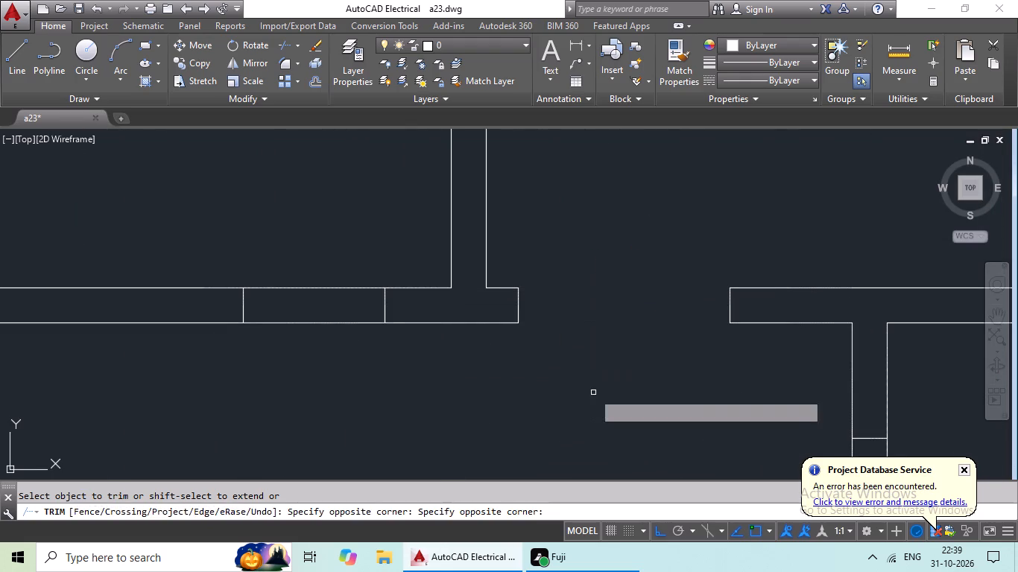
left_click_drag(347, 246, 297, 349)
left_click_drag(297, 348, 304, 343)
Trim the door opening in the west wall of the upper small room on the building's east side.
scroll(332, 314, "down", 3)
middle_click_drag(361, 356, 304, 357)
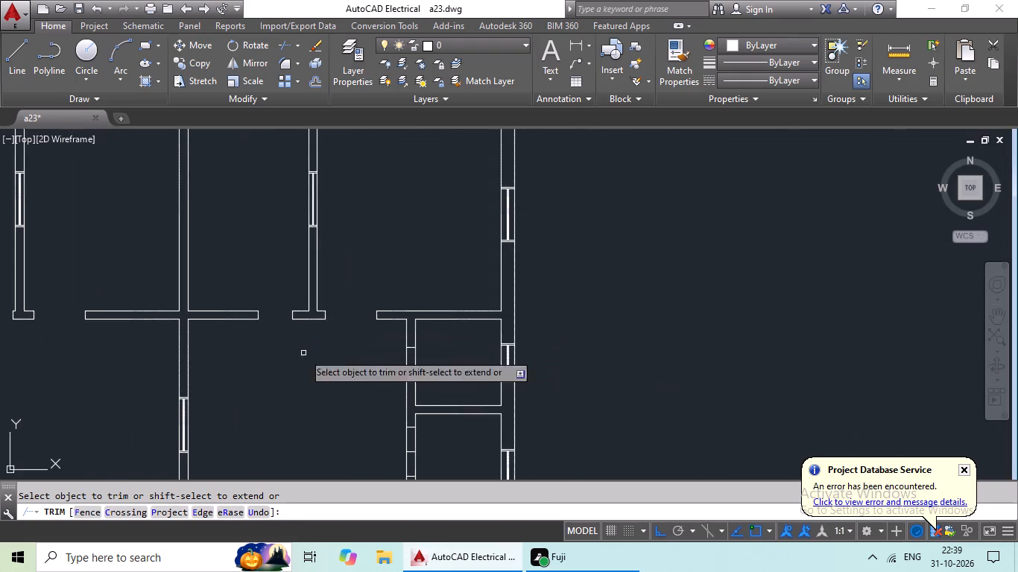
scroll(421, 395, "up", 3)
left_click_drag(486, 285, 192, 301)
left_click_drag(196, 299, 210, 296)
Trim the wall lines on both sides of the middle line between the jambs in the lower small eastern room's west wall.
scroll(336, 275, "down", 3)
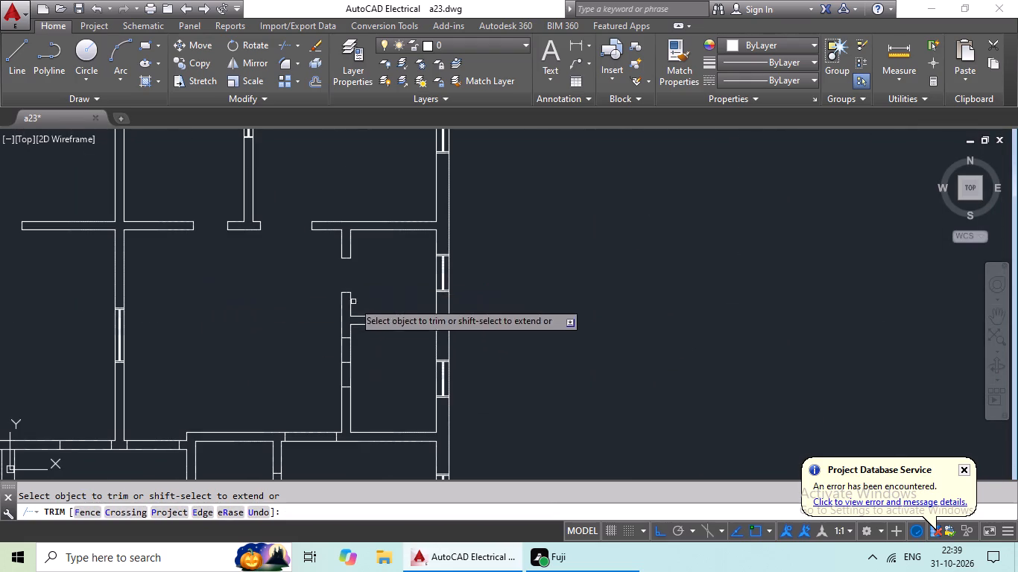
middle_click_drag(238, 324, 438, 235)
scroll(570, 260, "up", 4)
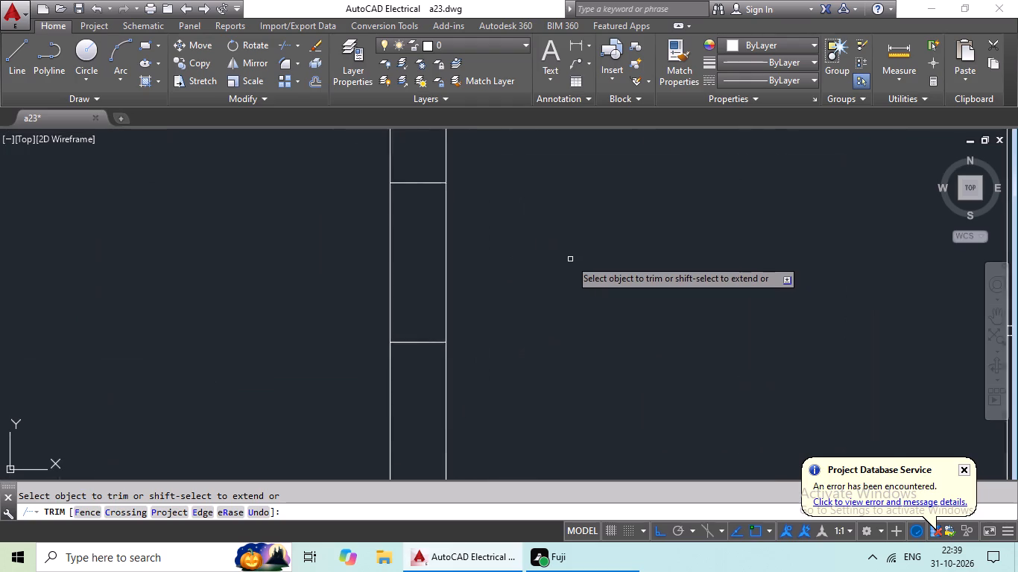
scroll(570, 259, "up", 1)
scroll(570, 259, "down", 2)
left_click_drag(570, 265, 387, 261)
left_click(385, 261)
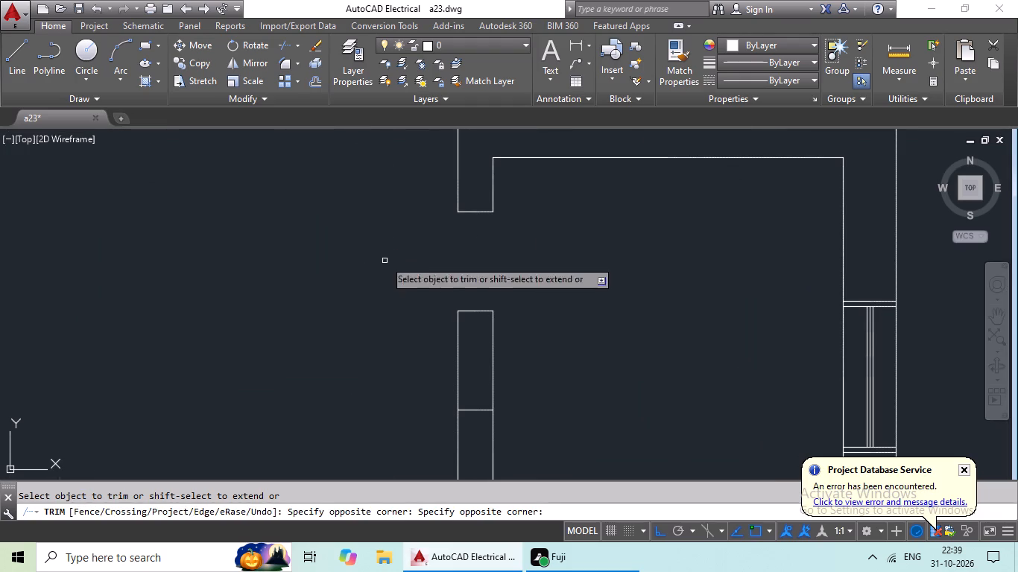
left_click_drag(554, 339, 400, 353)
left_click(399, 354)
Trim the wall lines on both sides of the middle line between the jambs in the lower small western room's east wall.
scroll(489, 346, "down", 3)
middle_click_drag(364, 356, 369, 355)
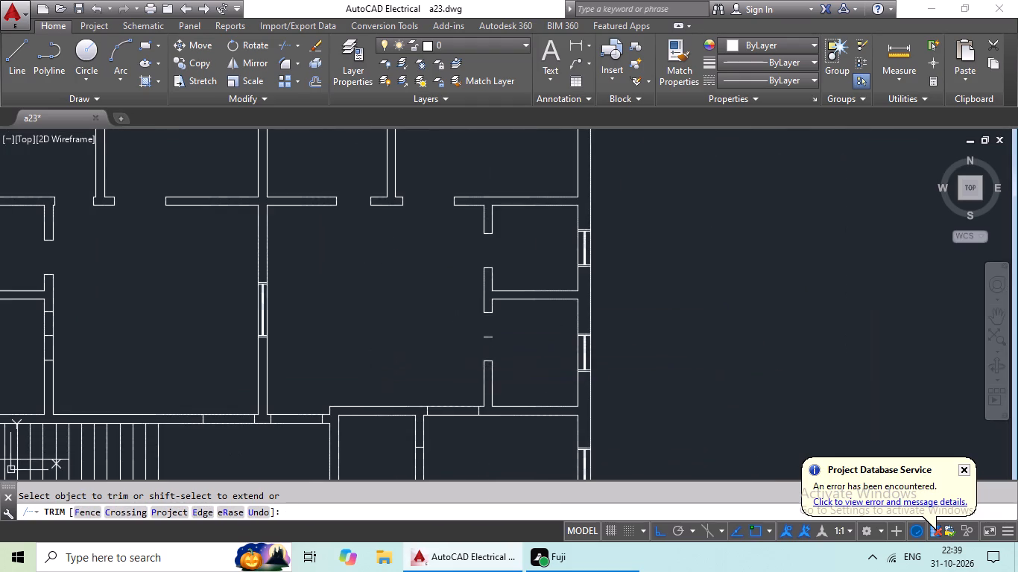
middle_click_drag(369, 355, 603, 337)
middle_click_drag(352, 317, 480, 291)
scroll(382, 307, "up", 4)
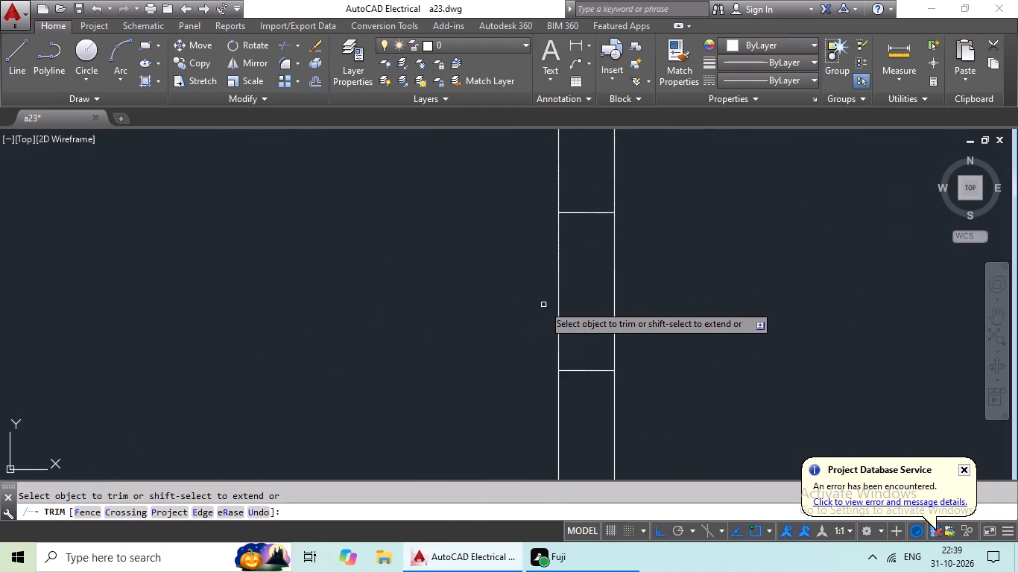
scroll(543, 305, "down", 2)
left_click_drag(638, 291, 456, 305)
left_click_drag(456, 305, 472, 298)
left_click_drag(626, 228, 460, 233)
left_click_drag(460, 233, 473, 238)
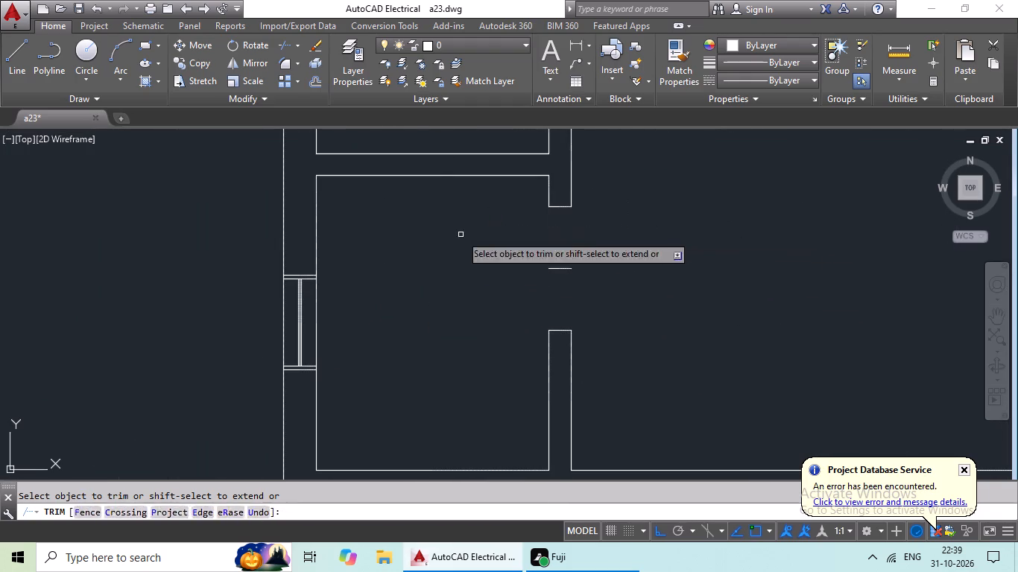
left_click_drag(473, 238, 509, 242)
Trim the door opening in the wall north of the stair hall, just west of the central dividing wall.
scroll(624, 235, "down", 2)
middle_click_drag(664, 253, 516, 238)
scroll(585, 245, "down", 2)
scroll(601, 273, "up", 4)
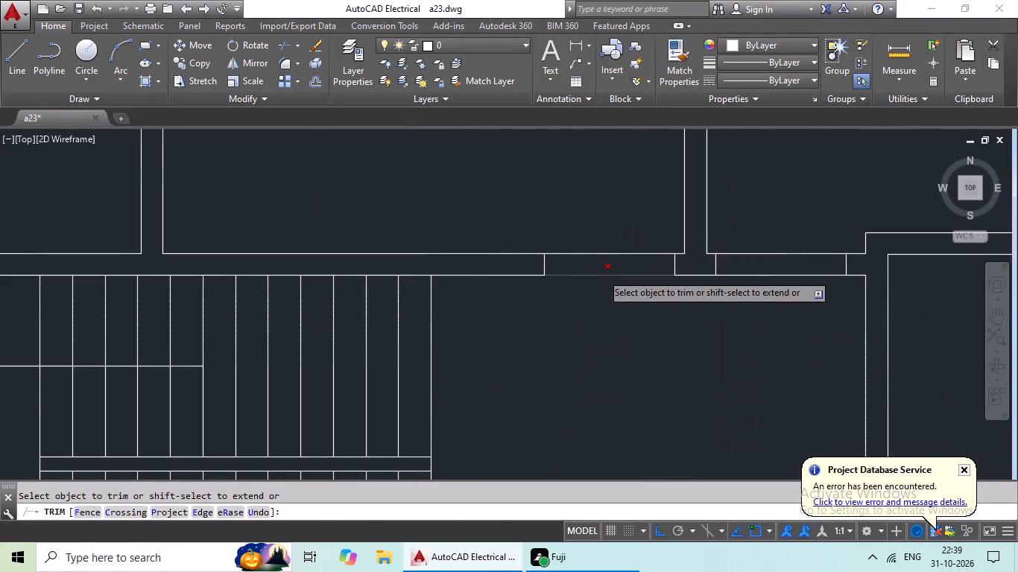
left_click_drag(608, 229, 601, 328)
left_click(601, 325)
scroll(604, 330, "down", 2)
middle_click_drag(647, 356, 575, 374)
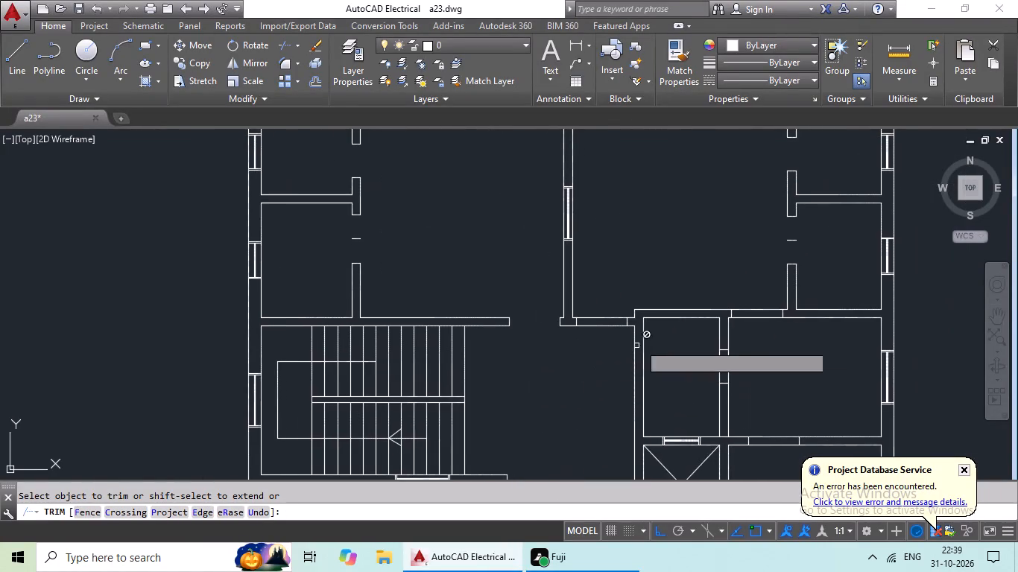
Trim the door opening in the wall north of the stair hall, just east of the central dividing wall.
scroll(607, 322, "up", 4)
left_click_drag(610, 268, 536, 413)
left_click(537, 407)
scroll(553, 374, "down", 4)
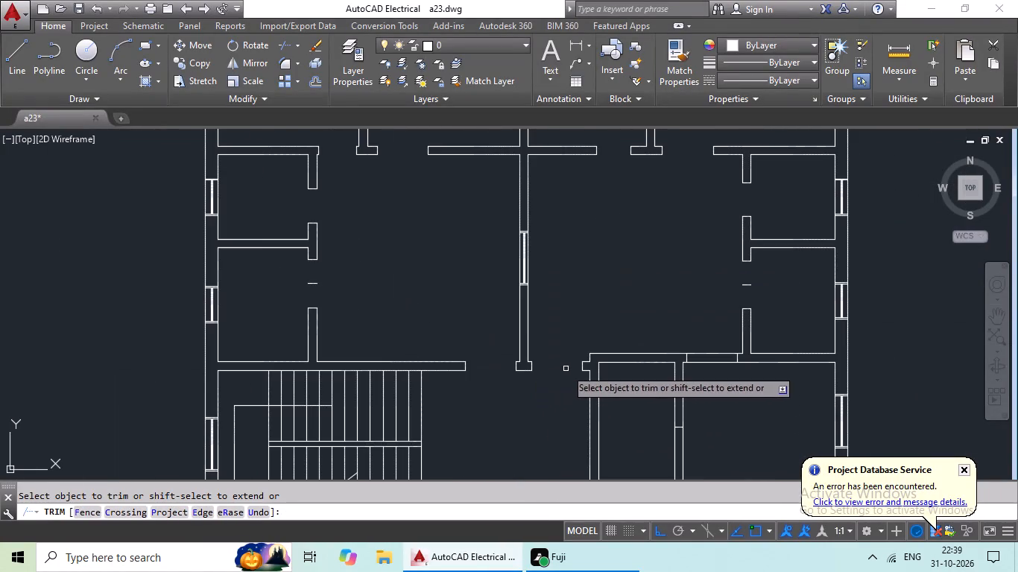
Trim the door opening in the north wall of the eastern room located northeast of the crossed lift shaft.
middle_click_drag(501, 386, 362, 386)
scroll(581, 354, "up", 4)
left_click_drag(573, 330, 513, 455)
left_click_drag(514, 448, 522, 433)
scroll(529, 360, "down", 3)
Trim the door openings in the west and south walls of the eastern room northeast of the lift shaft.
middle_click_drag(535, 413, 546, 300)
left_click_drag(585, 349, 443, 346)
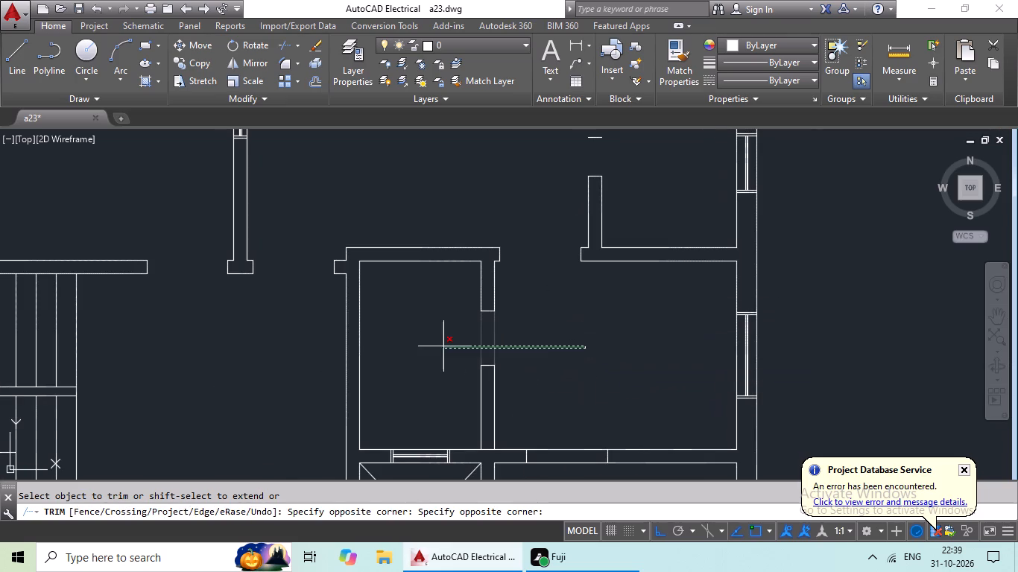
left_click_drag(443, 346, 429, 345)
left_click(434, 345)
middle_click_drag(596, 370, 604, 260)
left_click_drag(593, 306, 563, 398)
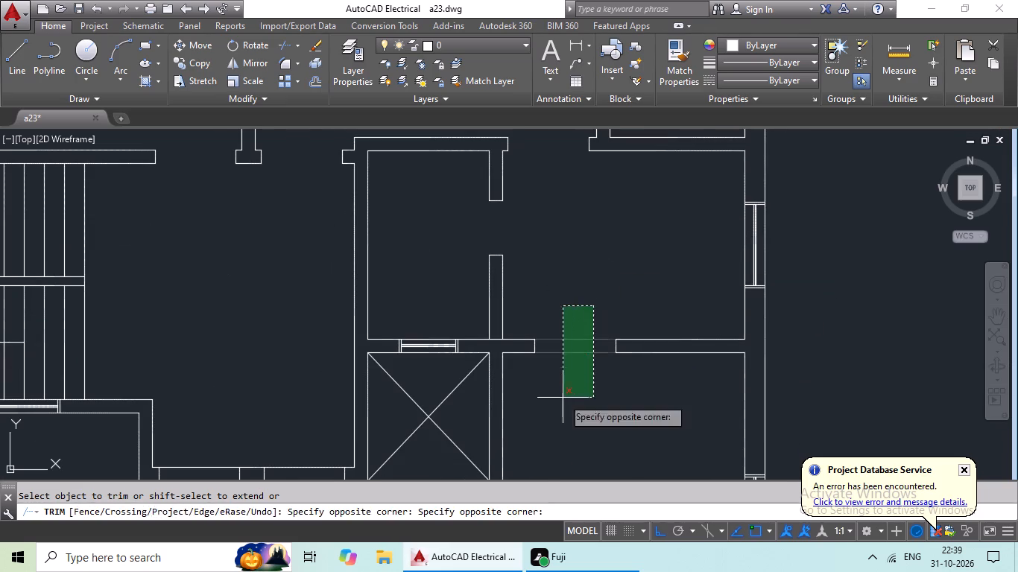
left_click(563, 398)
Trim the door opening in the wall between the two small western rooms just south of the staircase.
scroll(596, 366, "down", 2)
middle_click_drag(445, 342, 602, 337)
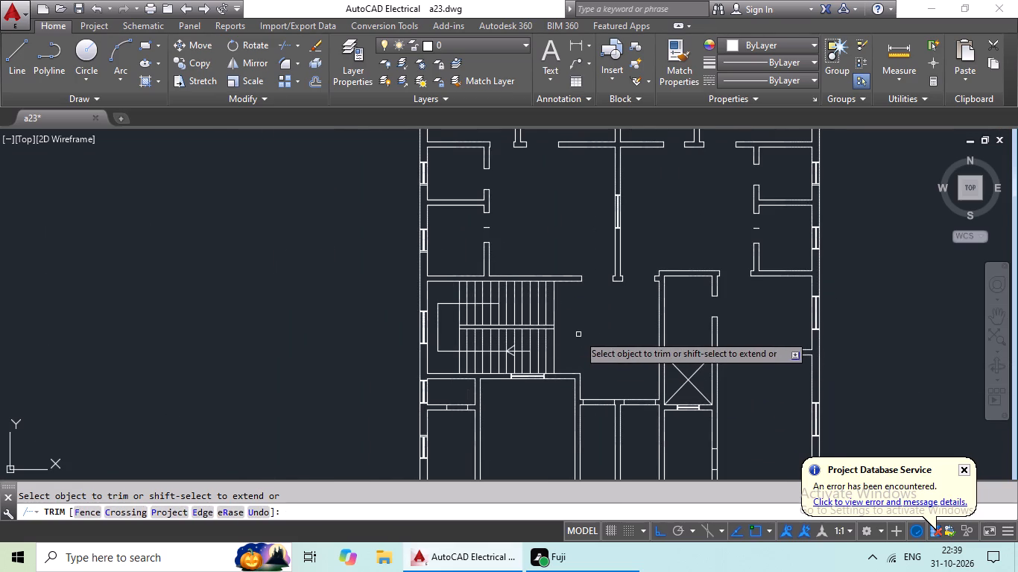
middle_click_drag(601, 289, 617, 231)
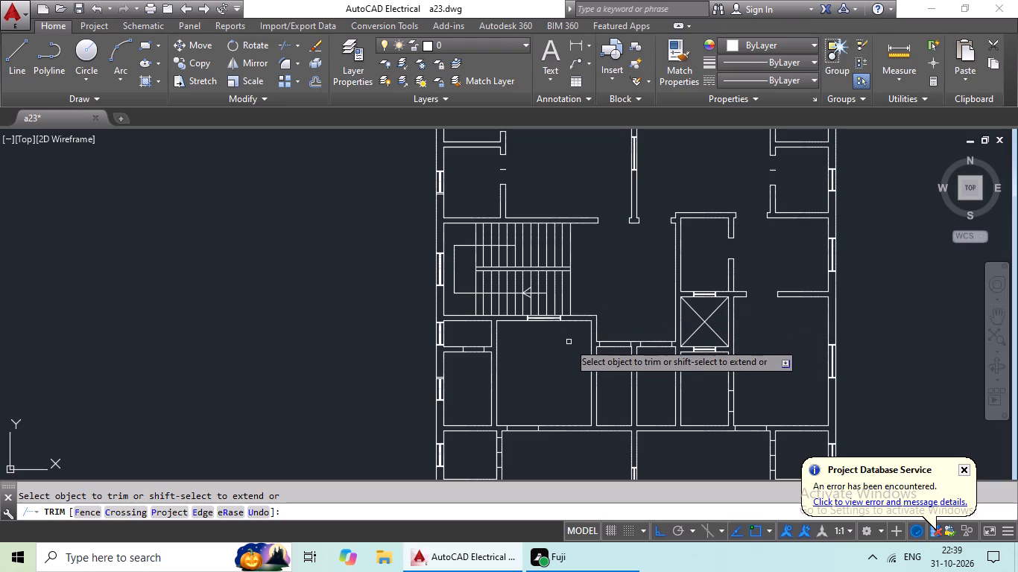
scroll(461, 352, "up", 3)
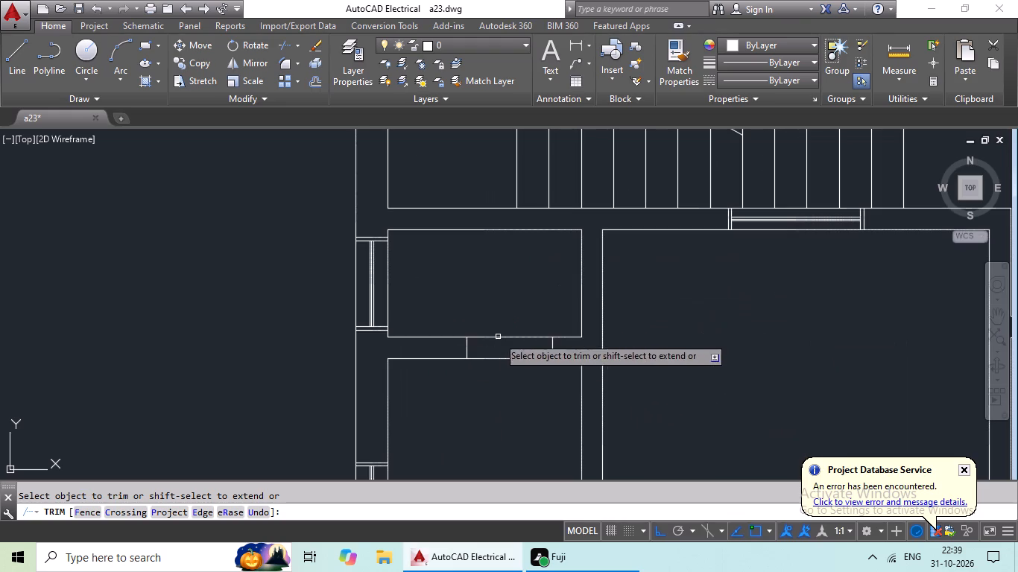
left_click_drag(513, 301, 490, 398)
left_click_drag(491, 388, 502, 375)
scroll(553, 309, "down", 3)
Trim the two door openings in the wall south of the stair hall, on either side of the middle partition.
middle_click_drag(599, 352, 610, 311)
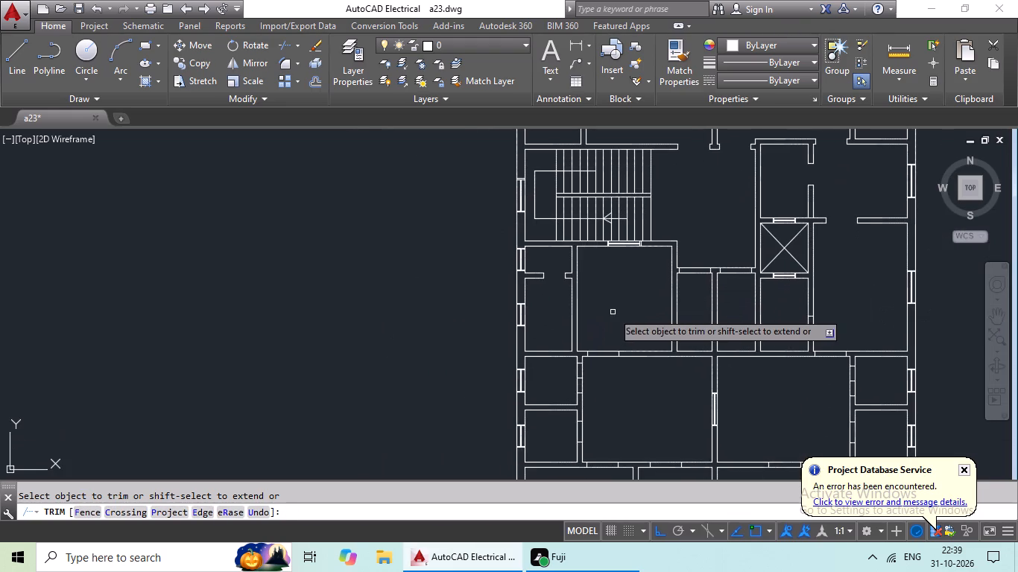
middle_click_drag(619, 308, 537, 325)
scroll(624, 289, "up", 4)
left_click_drag(607, 226, 562, 352)
left_click(564, 341)
scroll(637, 340, "down", 2)
middle_click_drag(637, 340, 510, 360)
left_click_drag(601, 290, 582, 398)
left_click(587, 381)
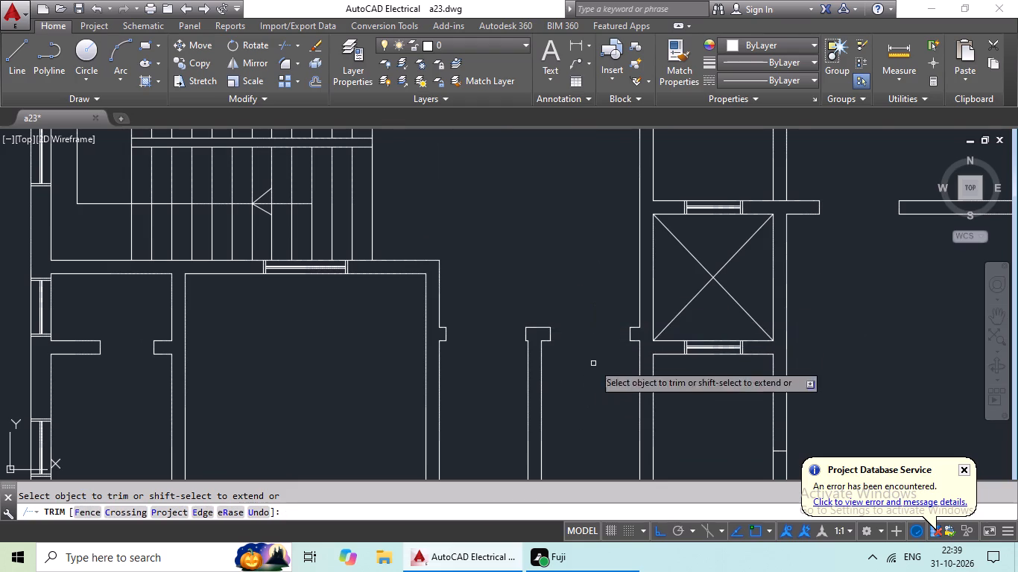
Trim the door opening in the east wall of the small room directly south of the lift shaft.
scroll(593, 332, "down", 2)
middle_click_drag(586, 370, 584, 333)
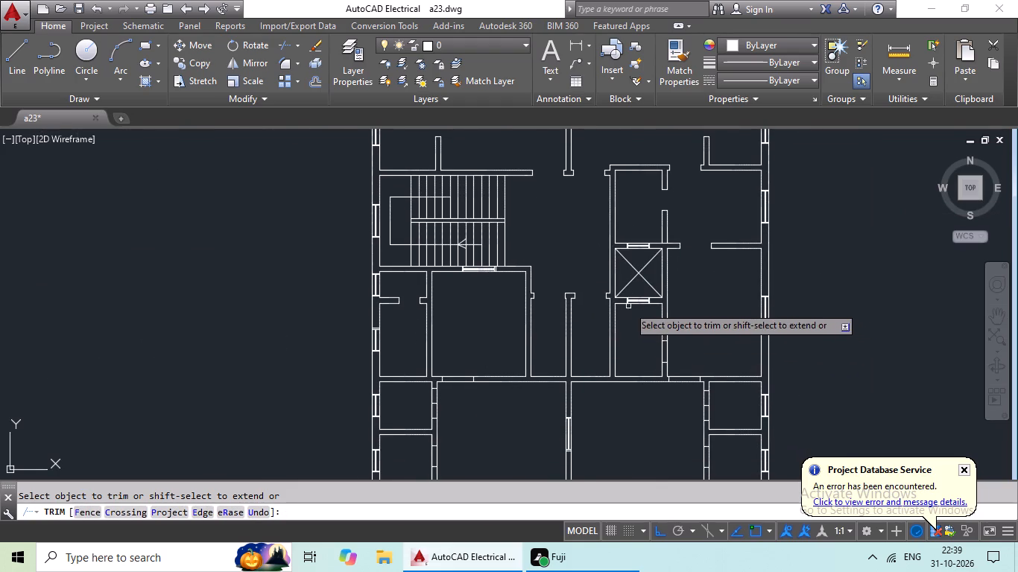
scroll(630, 303, "up", 3)
scroll(652, 312, "down", 2)
middle_click_drag(659, 361, 618, 390)
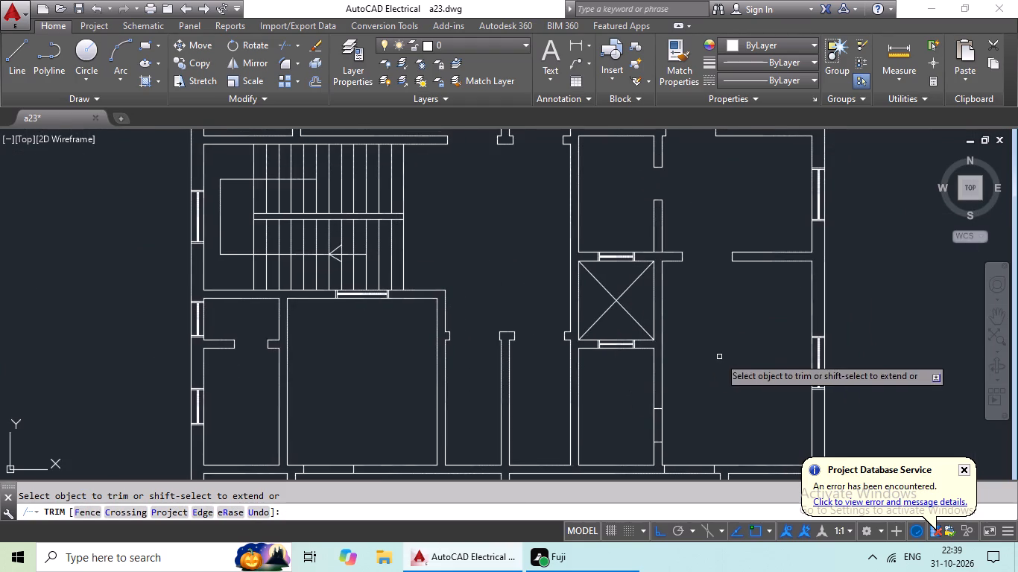
middle_click_drag(722, 357, 722, 277)
scroll(673, 347, "up", 4)
left_click_drag(714, 317, 403, 370)
left_click_drag(403, 370, 420, 366)
Trim the door opening in the north wall of the large southeastern hall, near its east end.
scroll(550, 331, "down", 4)
middle_click_drag(540, 355, 548, 315)
scroll(597, 338, "up", 3)
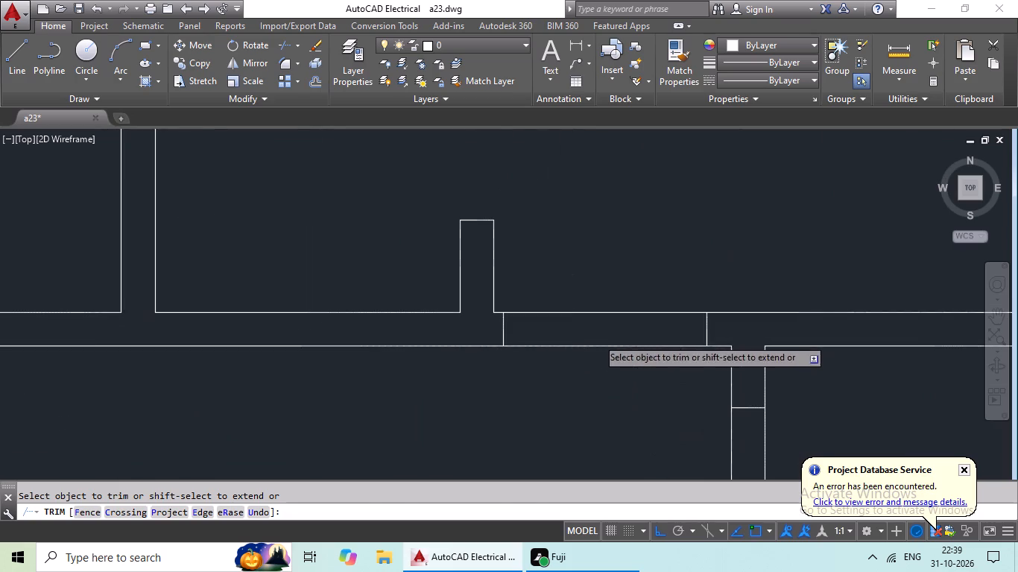
left_click_drag(607, 282, 572, 440)
left_click_drag(575, 416, 586, 398)
Trim the door opening in the north wall of the large southwestern hall, near its west end.
scroll(608, 350, "down", 4)
middle_click_drag(549, 400, 627, 358)
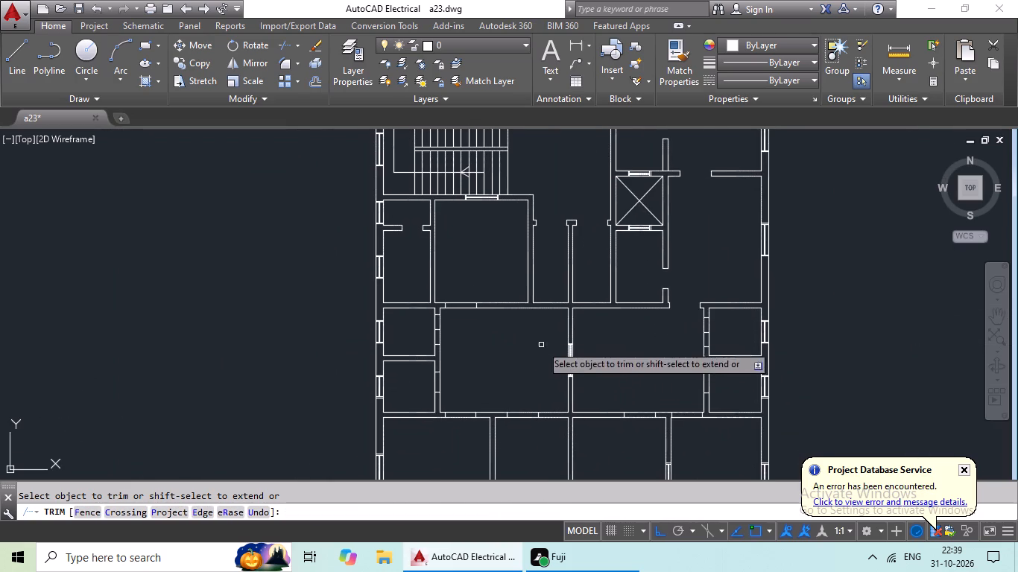
scroll(462, 300, "up", 3)
left_click_drag(462, 284, 440, 391)
left_click(444, 384)
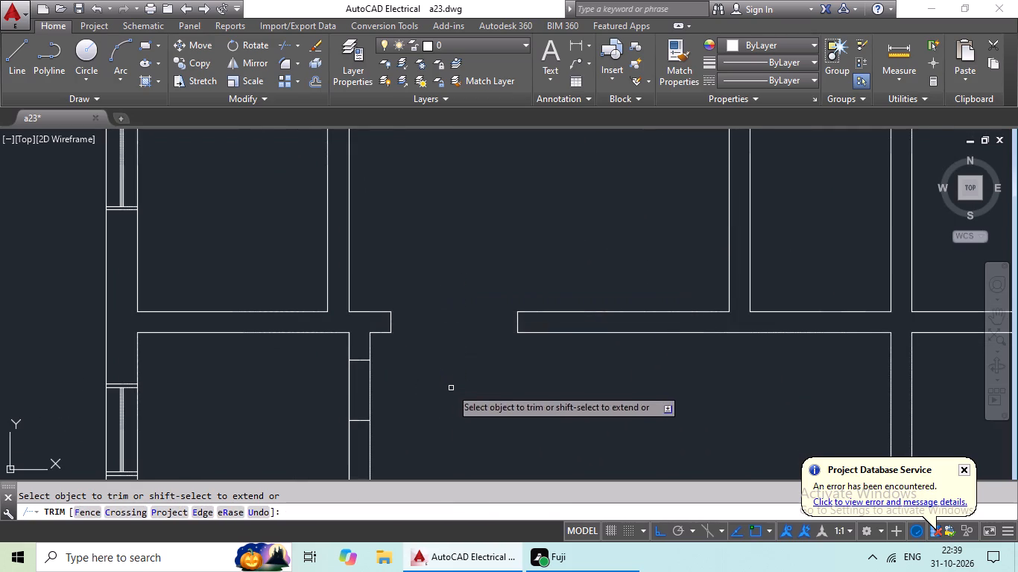
Trim the wall lines on both sides of the middle line in the east wall of the southwestern hall's upper small room.
middle_click_drag(451, 391, 504, 299)
left_click_drag(503, 305, 314, 305)
left_click(314, 304)
left_click_drag(533, 335, 329, 355)
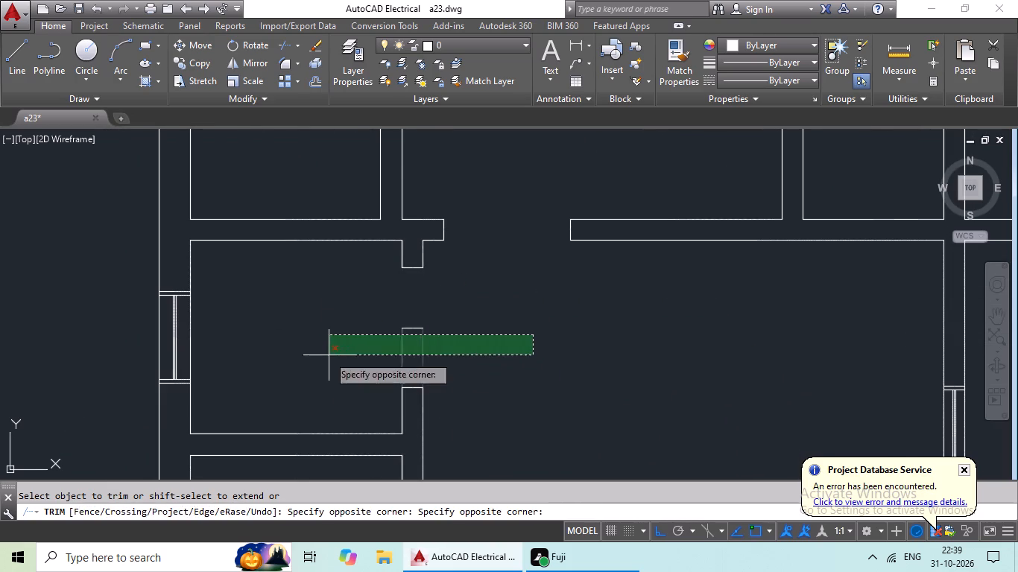
left_click(328, 355)
Trim the door opening in the east wall of the lower small room west of the southwestern hall.
scroll(552, 343, "down", 3)
middle_click_drag(575, 382, 462, 355)
scroll(409, 367, "up", 3)
left_click_drag(488, 355, 487, 355)
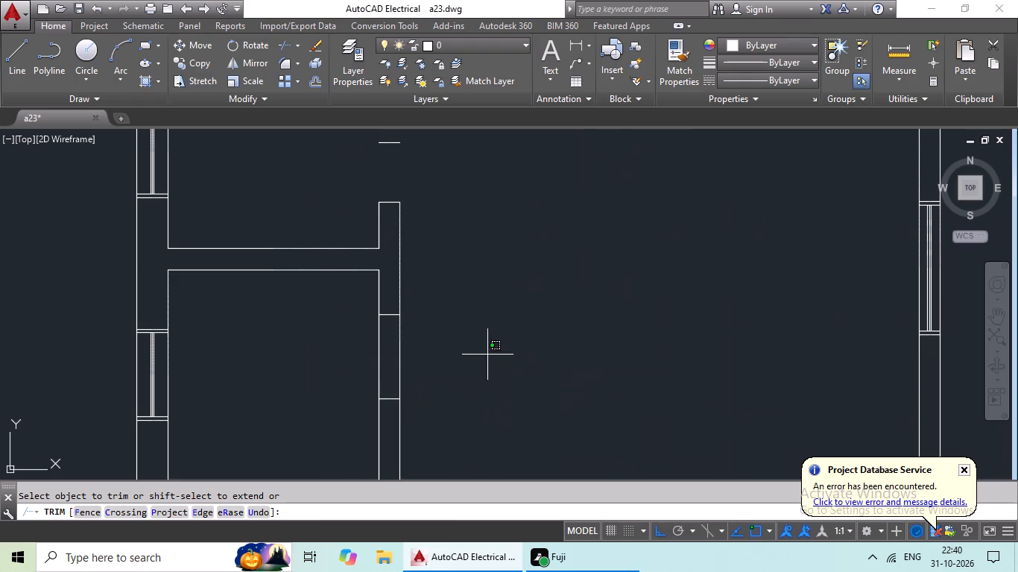
left_click_drag(487, 355, 284, 362)
left_click_drag(284, 362, 317, 362)
Trim the wall lines on both sides of the middle line in the west wall of the southeastern hall's upper small room.
scroll(513, 354, "down", 3)
middle_click_drag(561, 366, 430, 372)
scroll(638, 310, "up", 4)
left_click_drag(629, 288, 387, 285)
left_click_drag(387, 285, 416, 293)
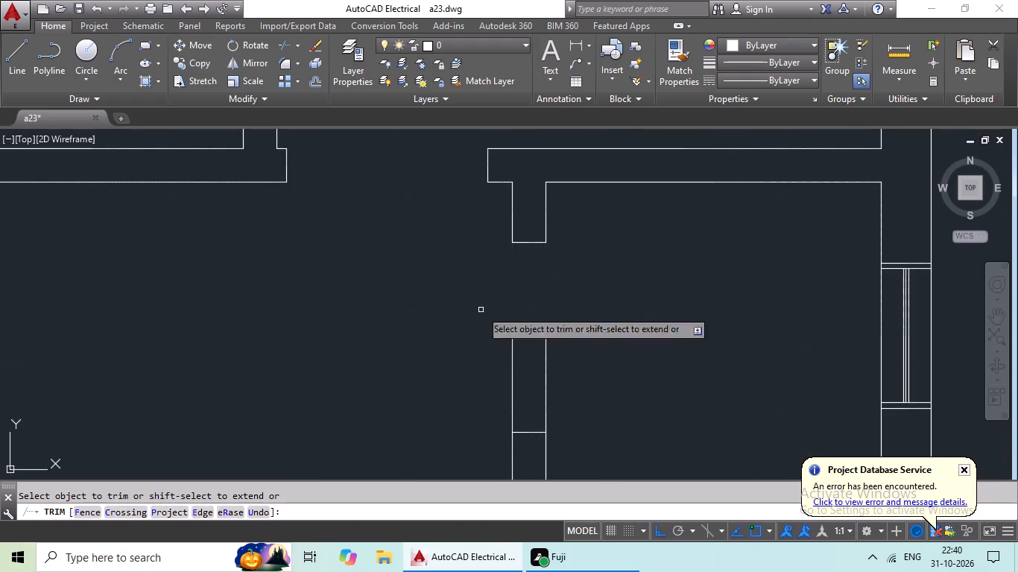
left_click_drag(644, 372, 370, 384)
left_click_drag(370, 383, 377, 381)
Trim the door opening in the west wall of the lower small room east of the southeastern hall.
scroll(440, 352, "down", 1)
middle_click_drag(415, 386, 415, 279)
scroll(419, 330, "down", 1)
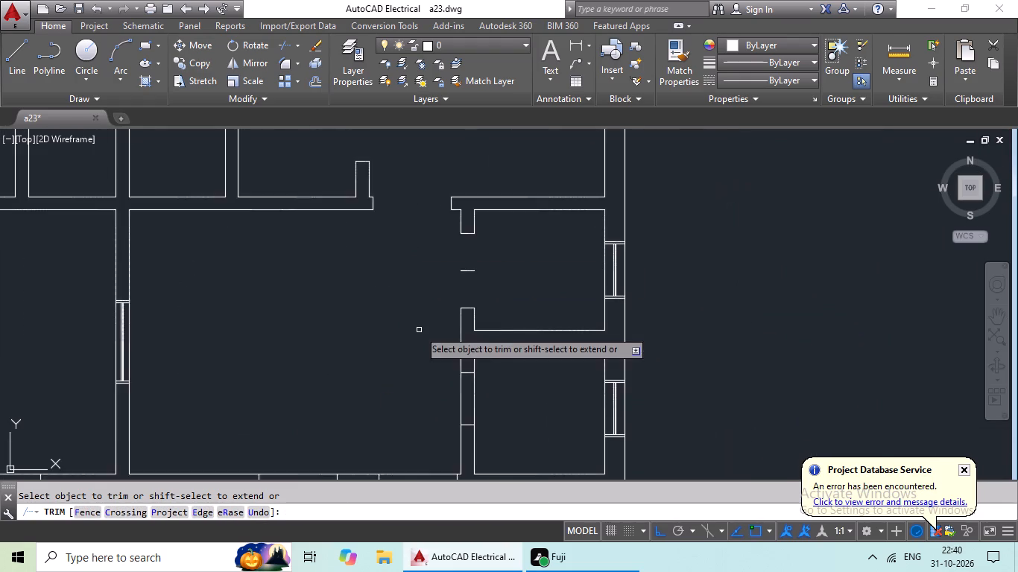
middle_click_drag(419, 330, 419, 276)
scroll(490, 350, "up", 3)
left_click_drag(531, 325, 35, 325)
left_click_drag(52, 323, 78, 325)
Trim the two door openings in the south wall of the large southeastern hall.
scroll(206, 319, "down", 3)
middle_click_drag(196, 335, 361, 275)
scroll(300, 373, "up", 2)
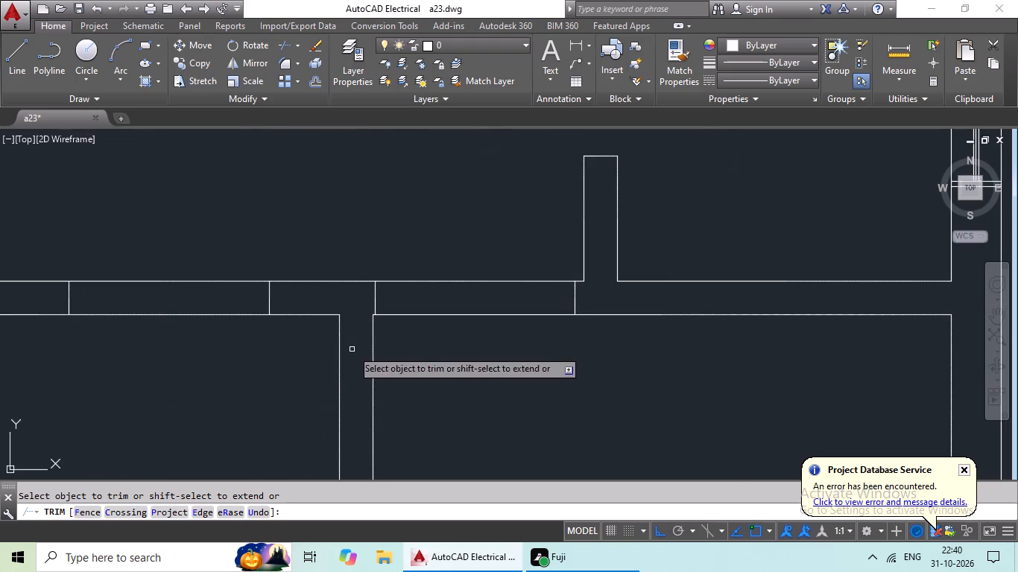
left_click_drag(444, 251, 413, 377)
left_click(413, 372)
left_click_drag(223, 271, 189, 380)
left_click(189, 378)
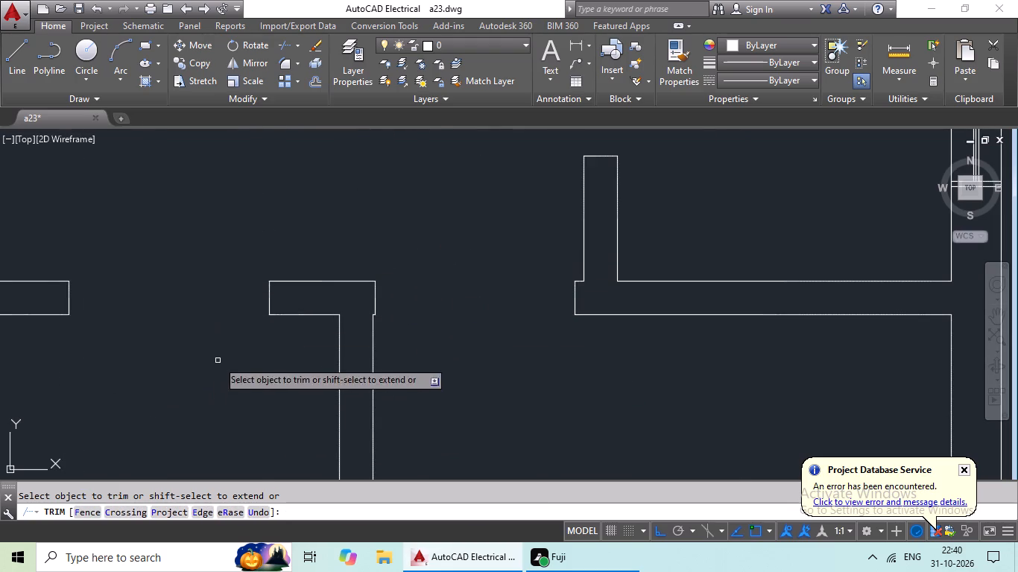
Trim the two door openings in the south wall of the large southwestern hall.
scroll(232, 352, "down", 3)
middle_click_drag(188, 389, 339, 318)
middle_click_drag(206, 298, 443, 332)
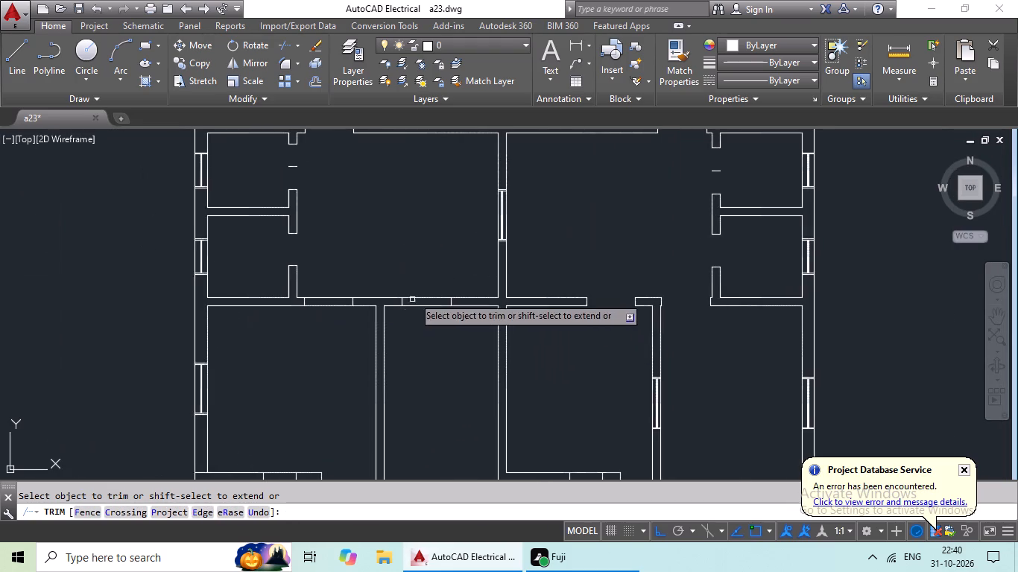
scroll(428, 260, "up", 2)
left_click_drag(423, 286, 411, 413)
left_click(411, 410)
left_click_drag(200, 296, 157, 410)
left_click_drag(157, 407, 177, 397)
Trim the door opening in the north wall of the projecting room at the building's southwest corner.
scroll(230, 378, "down", 3)
middle_click_drag(193, 413, 359, 323)
middle_click_drag(349, 386, 349, 335)
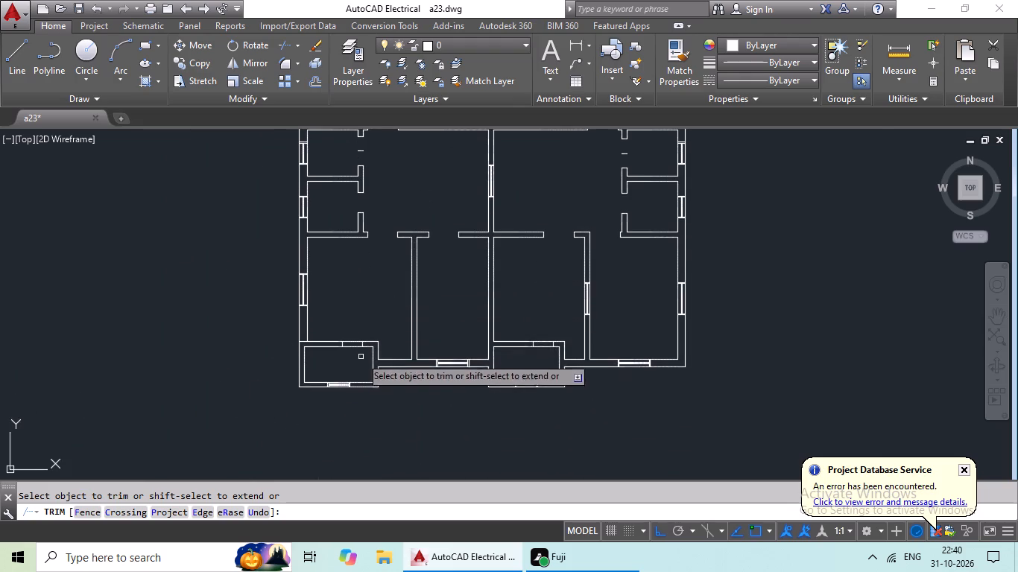
scroll(362, 355, "up", 3)
left_click_drag(323, 267, 306, 347)
left_click_drag(306, 346, 315, 336)
Trim the door opening in the north wall of the southern projecting room just east of the central wall, and end trimming.
scroll(411, 299, "down", 2)
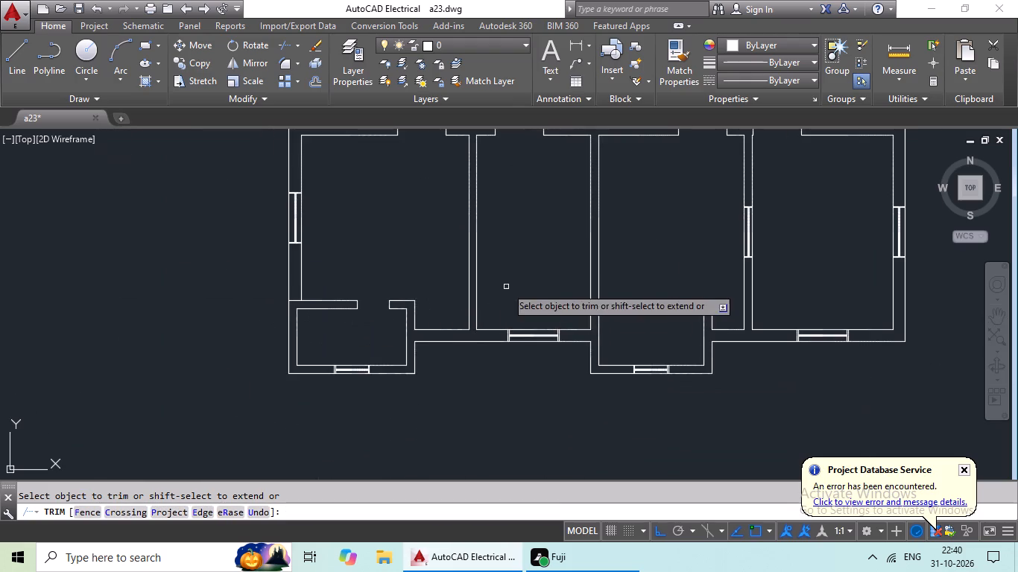
middle_click_drag(497, 293, 446, 331)
scroll(619, 320, "up", 2)
left_click_drag(628, 333, 616, 430)
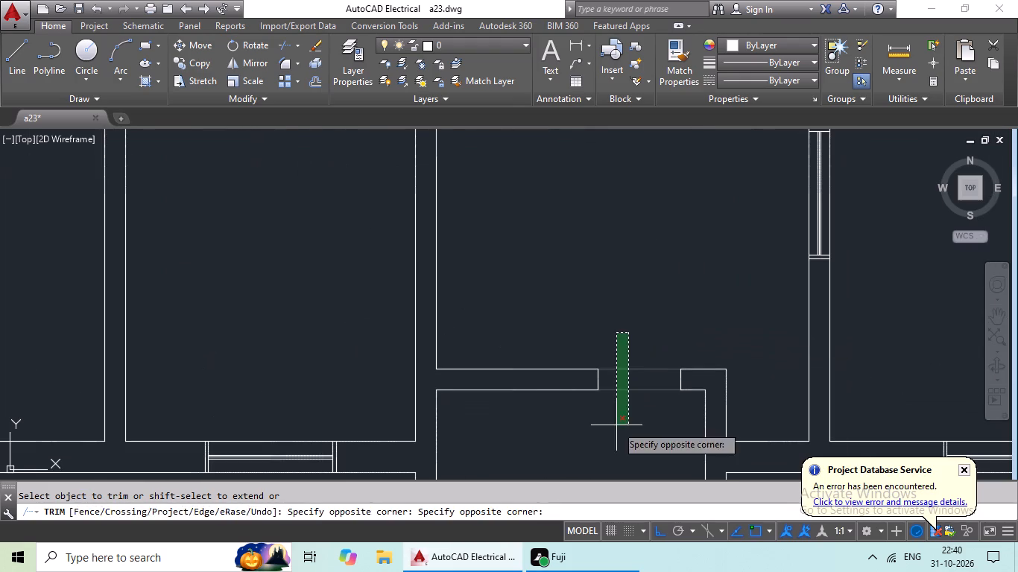
left_click(616, 425)
scroll(627, 354, "down", 2)
middle_click_drag(633, 334, 573, 387)
scroll(698, 335, "down", 1)
middle_click_drag(699, 334, 609, 382)
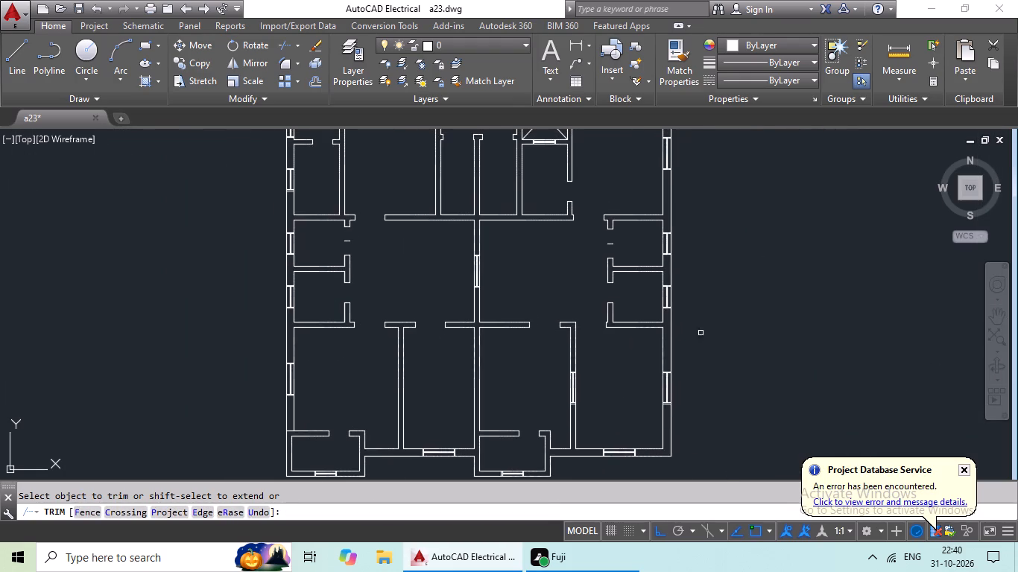
scroll(593, 397, "down", 2)
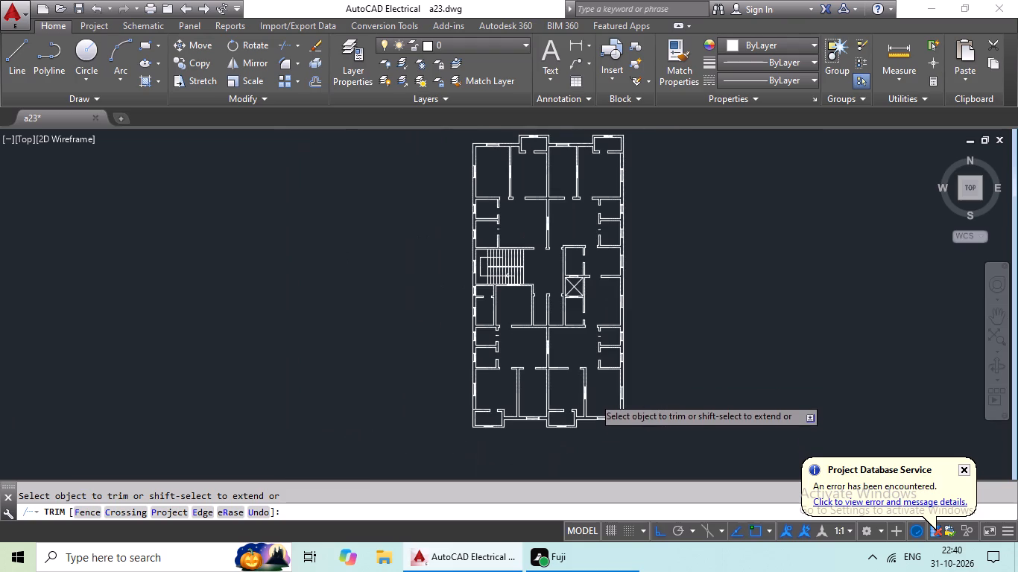
key("Escape")
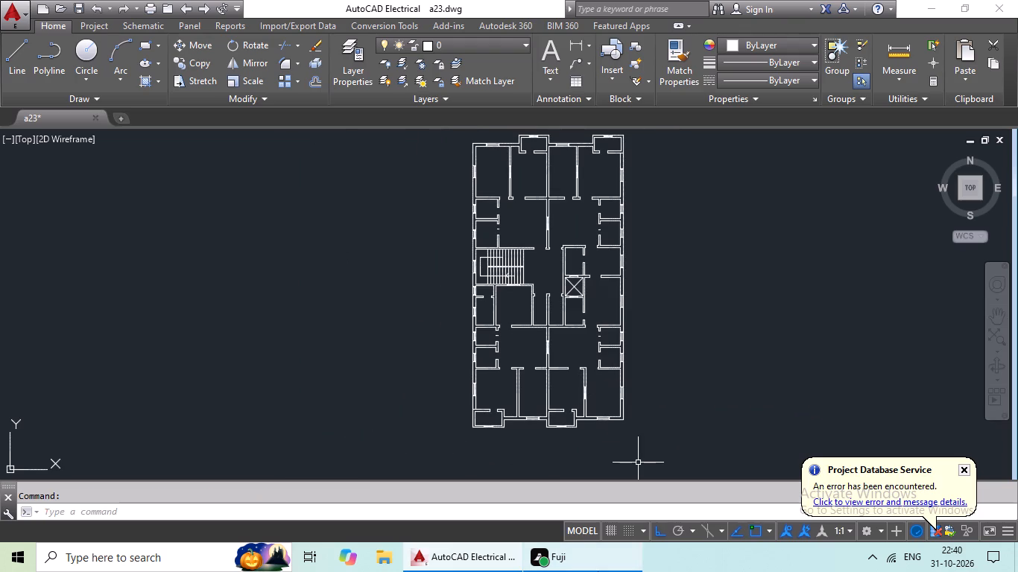
Select the wall lines around the projecting room at the building's northeast corner, leaving out its window.
middle_click_drag(673, 271, 548, 348)
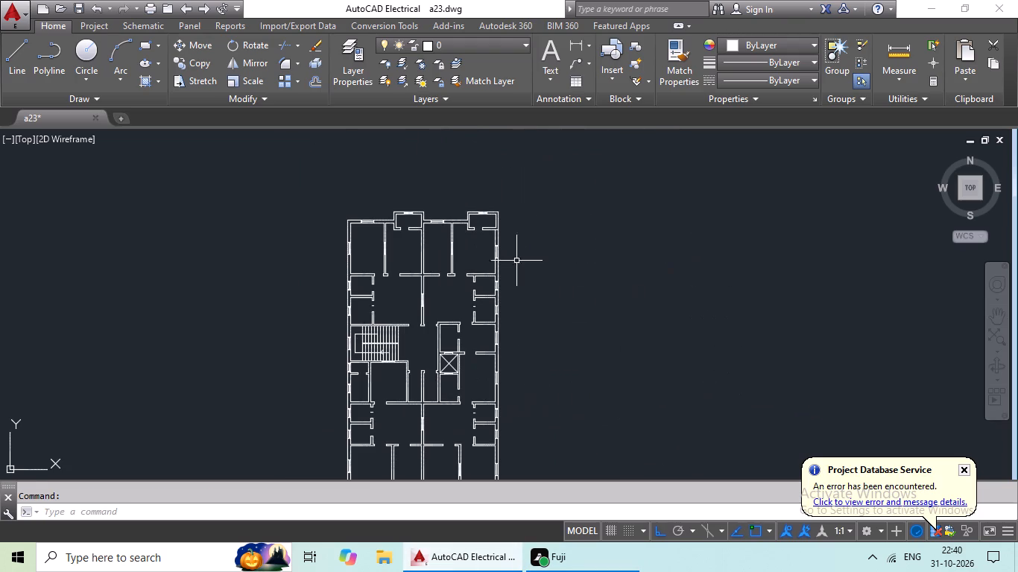
scroll(522, 217, "up", 5)
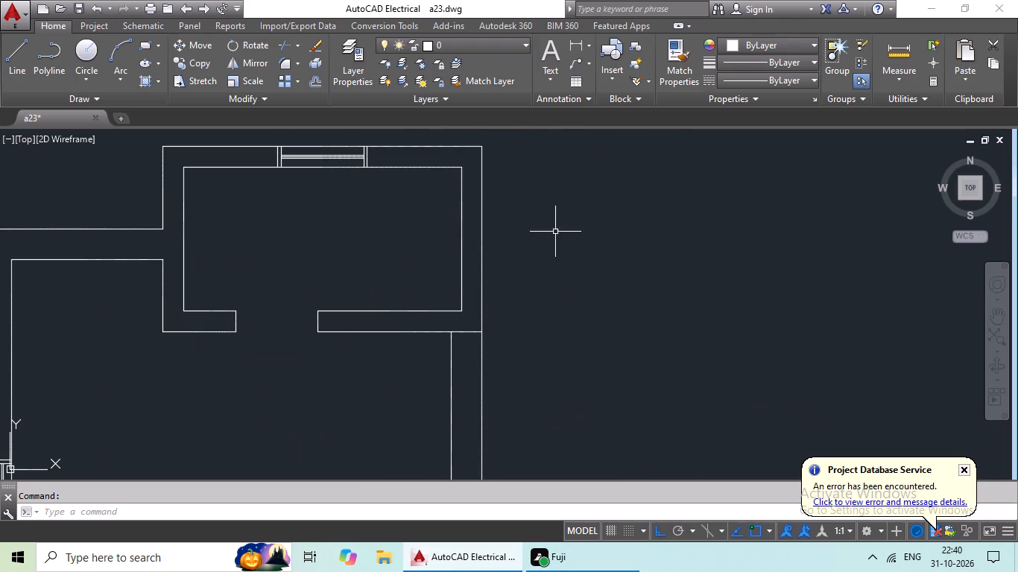
left_click_drag(573, 220, 382, 352)
left_click_drag(627, 322, 309, 407)
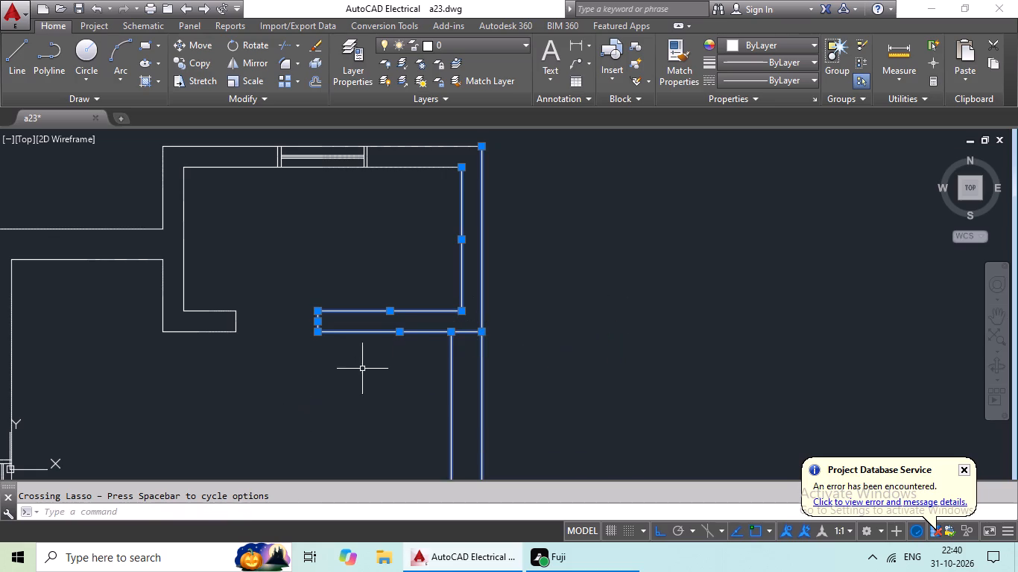
middle_click_drag(360, 361, 572, 398)
left_click_drag(536, 305, 309, 189)
middle_click_drag(374, 255, 366, 267)
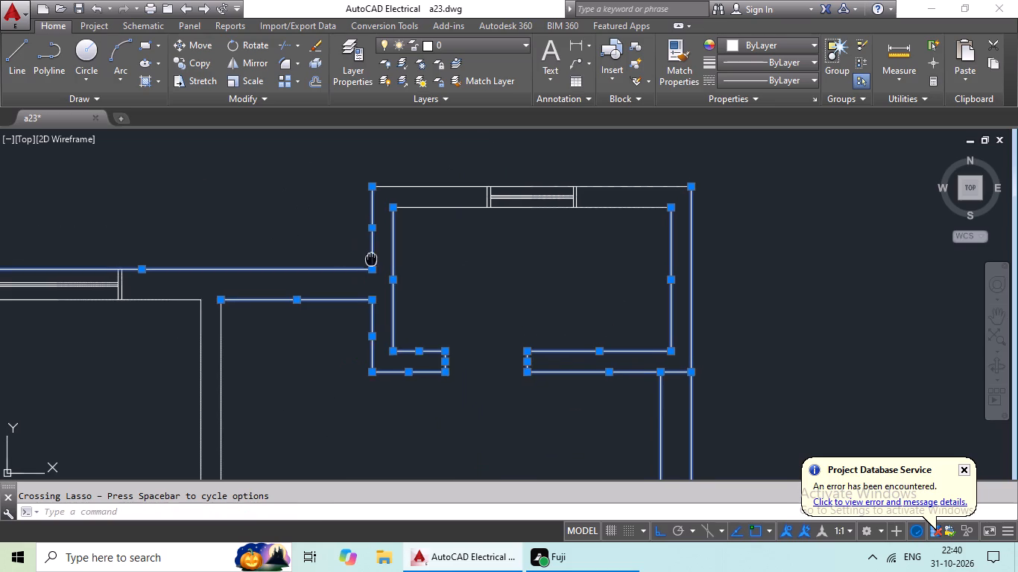
middle_click_drag(366, 267, 320, 338)
left_click_drag(590, 243, 523, 340)
Add the lines of the partition between the two northeastern rooms and the adjoining inner north wall line to the selection.
middle_click_drag(539, 348, 773, 205)
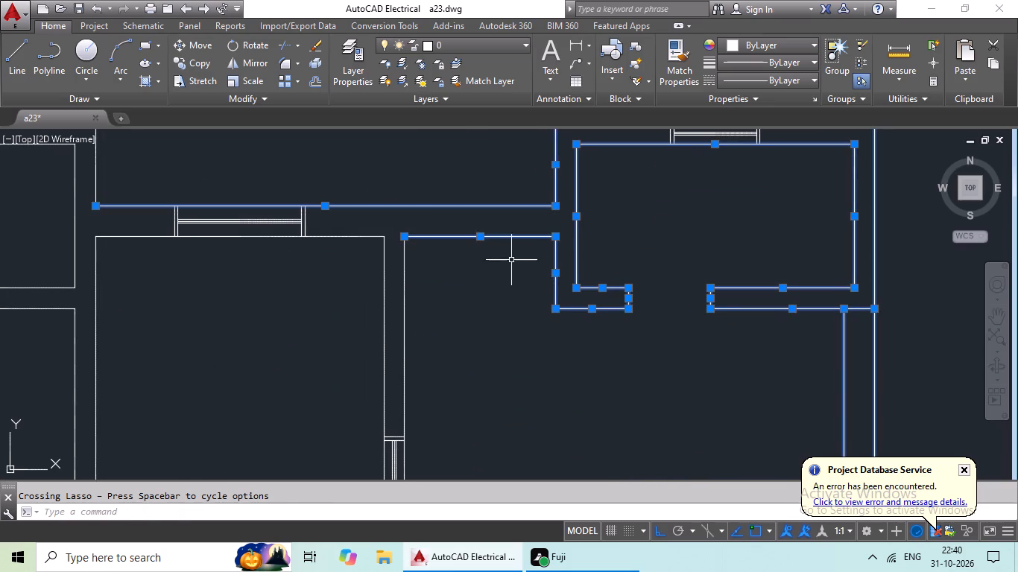
left_click_drag(509, 257, 264, 343)
middle_click_drag(557, 364, 726, 336)
scroll(551, 161, "up", 2)
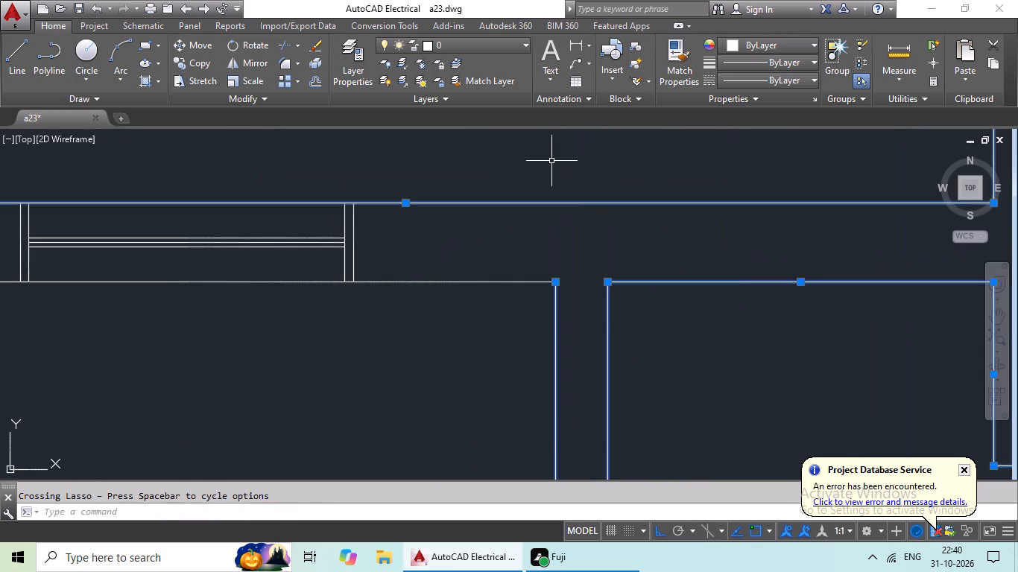
left_click_drag(521, 162, 403, 363)
scroll(477, 340, "down", 2)
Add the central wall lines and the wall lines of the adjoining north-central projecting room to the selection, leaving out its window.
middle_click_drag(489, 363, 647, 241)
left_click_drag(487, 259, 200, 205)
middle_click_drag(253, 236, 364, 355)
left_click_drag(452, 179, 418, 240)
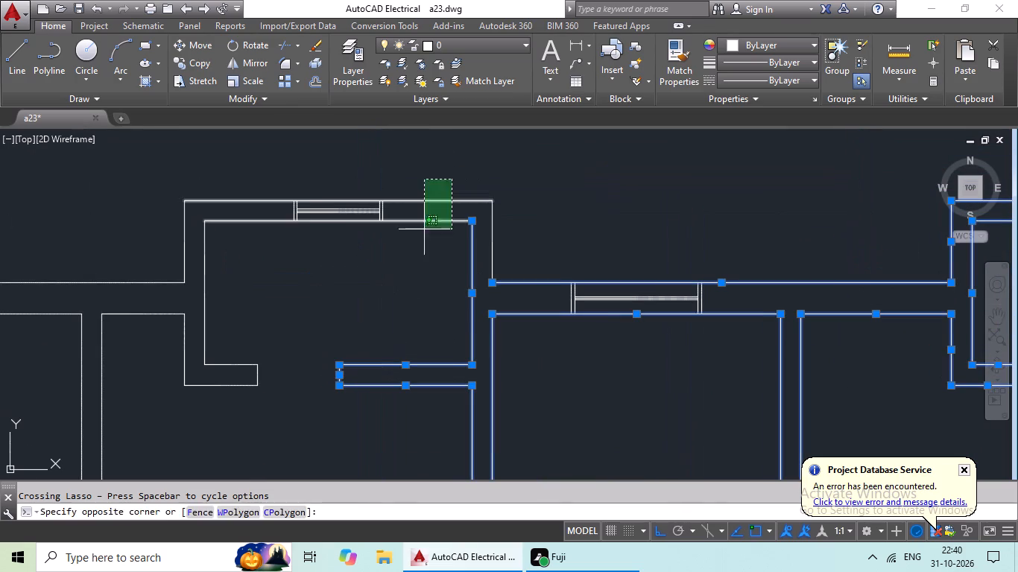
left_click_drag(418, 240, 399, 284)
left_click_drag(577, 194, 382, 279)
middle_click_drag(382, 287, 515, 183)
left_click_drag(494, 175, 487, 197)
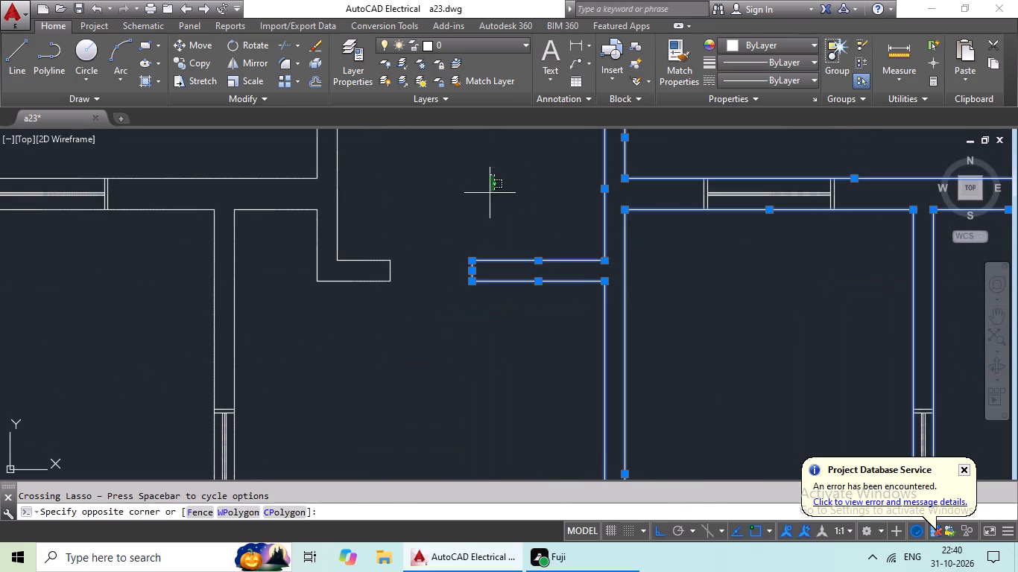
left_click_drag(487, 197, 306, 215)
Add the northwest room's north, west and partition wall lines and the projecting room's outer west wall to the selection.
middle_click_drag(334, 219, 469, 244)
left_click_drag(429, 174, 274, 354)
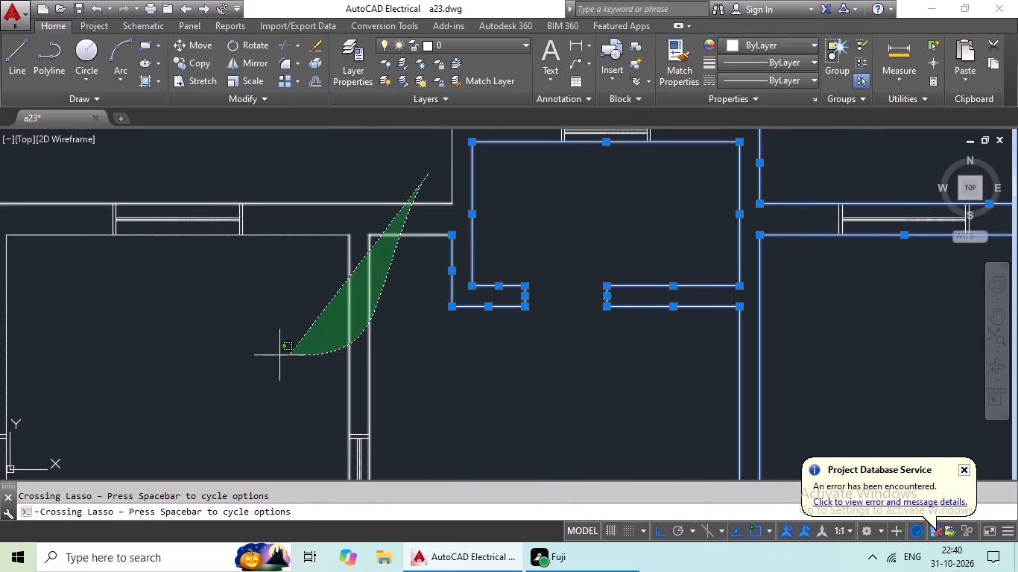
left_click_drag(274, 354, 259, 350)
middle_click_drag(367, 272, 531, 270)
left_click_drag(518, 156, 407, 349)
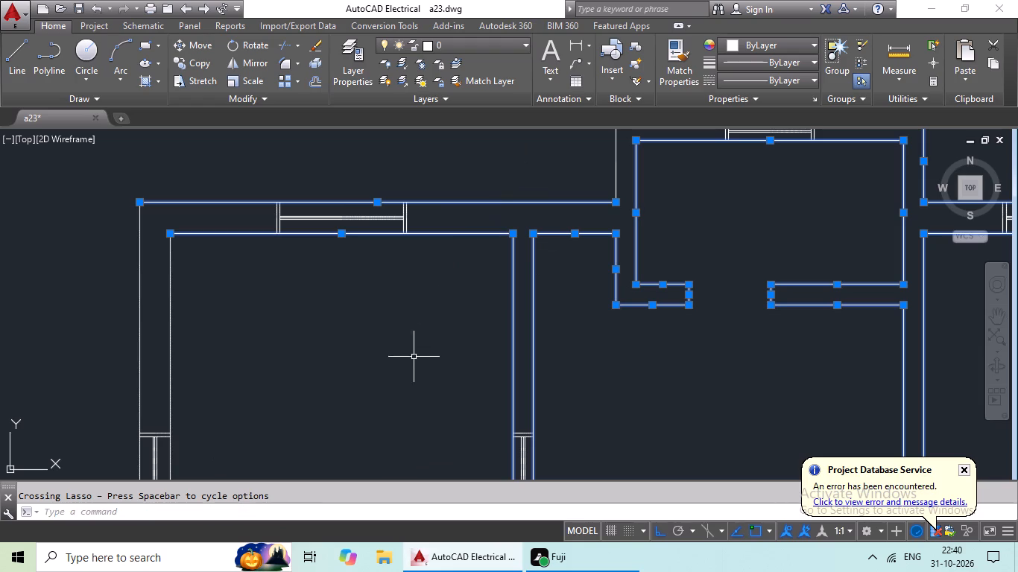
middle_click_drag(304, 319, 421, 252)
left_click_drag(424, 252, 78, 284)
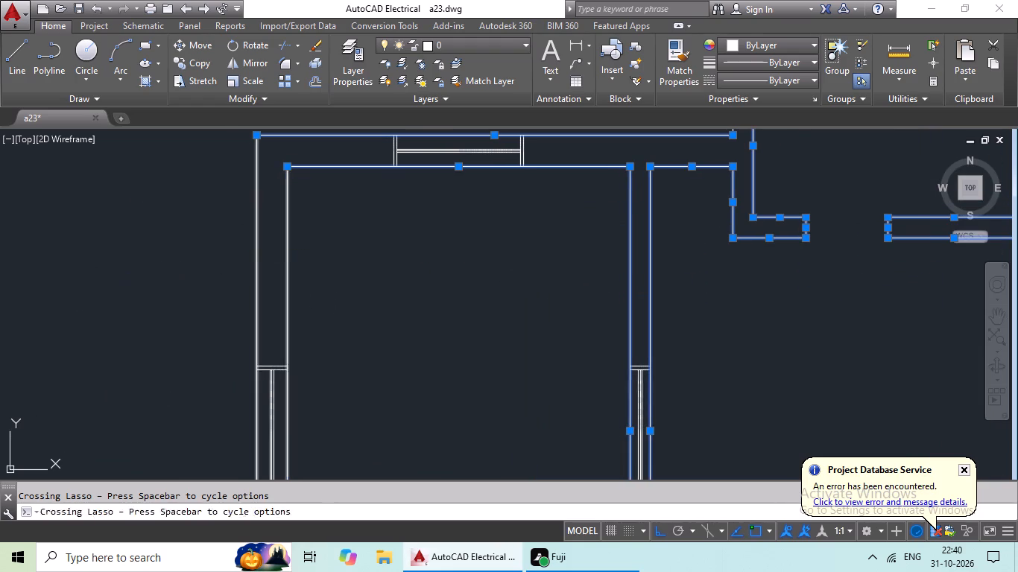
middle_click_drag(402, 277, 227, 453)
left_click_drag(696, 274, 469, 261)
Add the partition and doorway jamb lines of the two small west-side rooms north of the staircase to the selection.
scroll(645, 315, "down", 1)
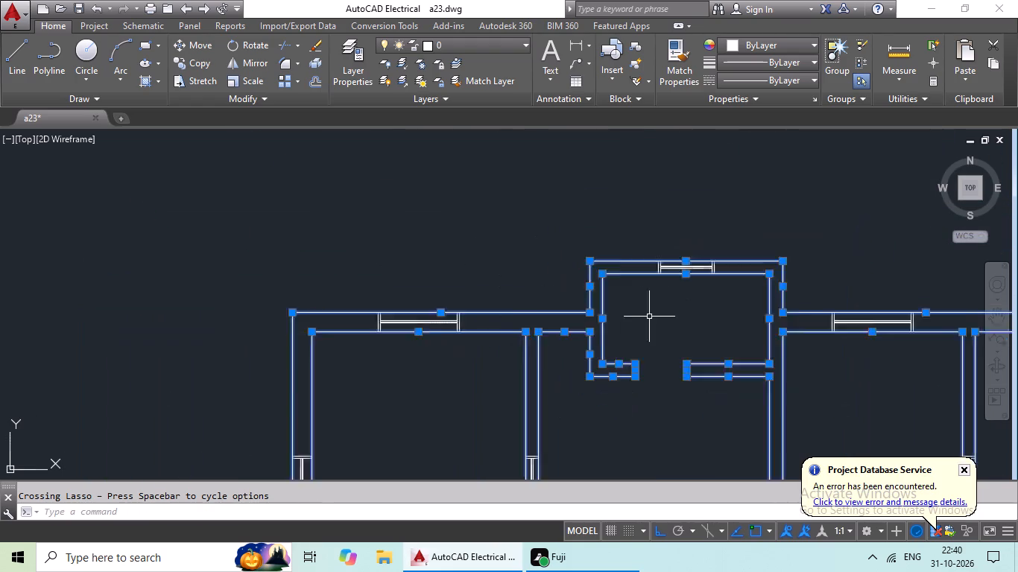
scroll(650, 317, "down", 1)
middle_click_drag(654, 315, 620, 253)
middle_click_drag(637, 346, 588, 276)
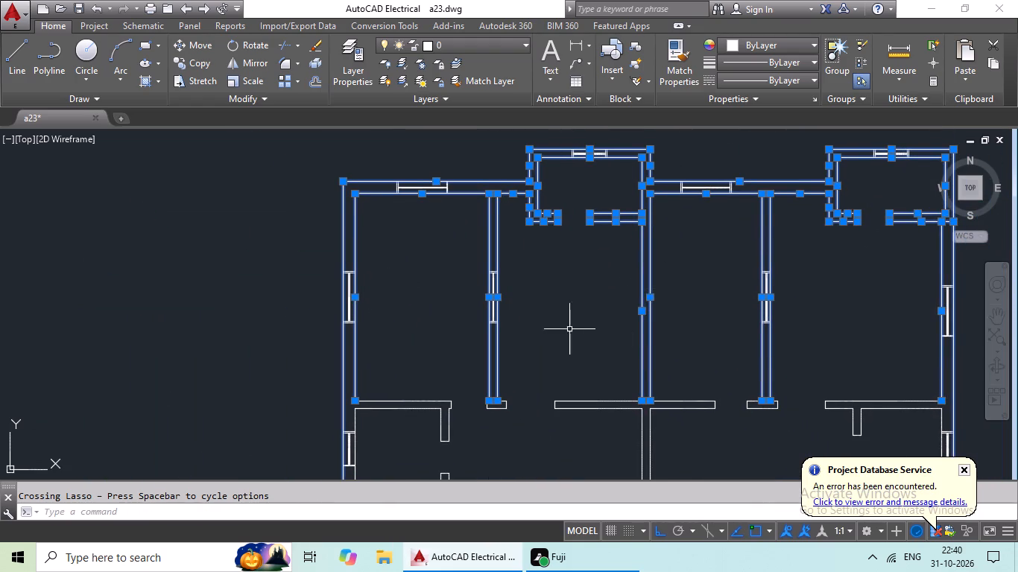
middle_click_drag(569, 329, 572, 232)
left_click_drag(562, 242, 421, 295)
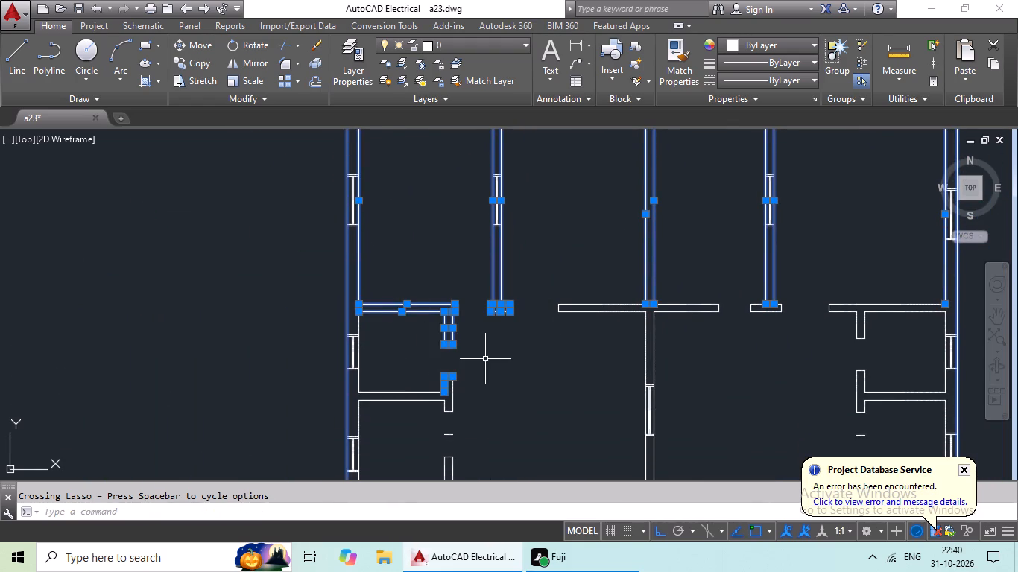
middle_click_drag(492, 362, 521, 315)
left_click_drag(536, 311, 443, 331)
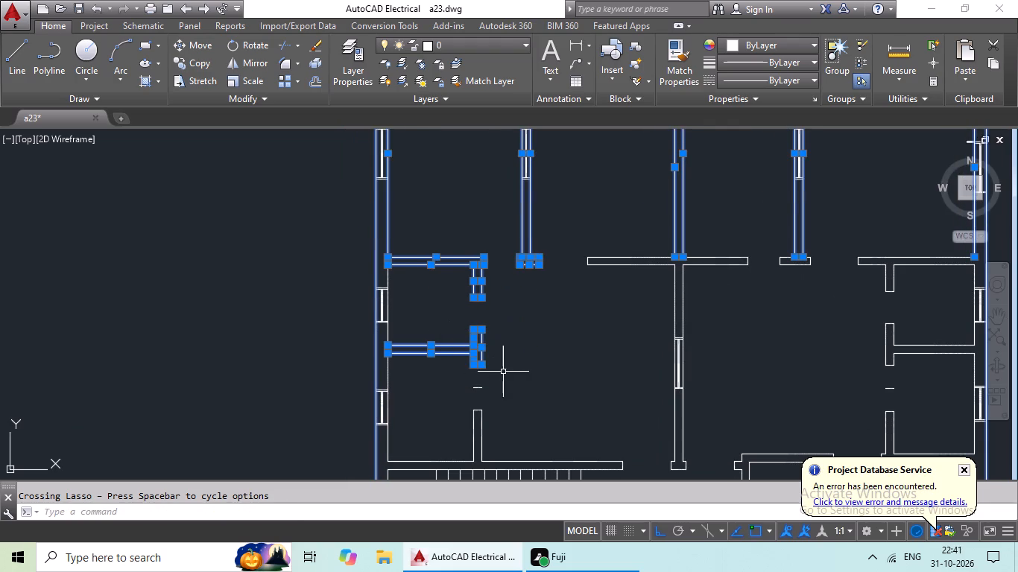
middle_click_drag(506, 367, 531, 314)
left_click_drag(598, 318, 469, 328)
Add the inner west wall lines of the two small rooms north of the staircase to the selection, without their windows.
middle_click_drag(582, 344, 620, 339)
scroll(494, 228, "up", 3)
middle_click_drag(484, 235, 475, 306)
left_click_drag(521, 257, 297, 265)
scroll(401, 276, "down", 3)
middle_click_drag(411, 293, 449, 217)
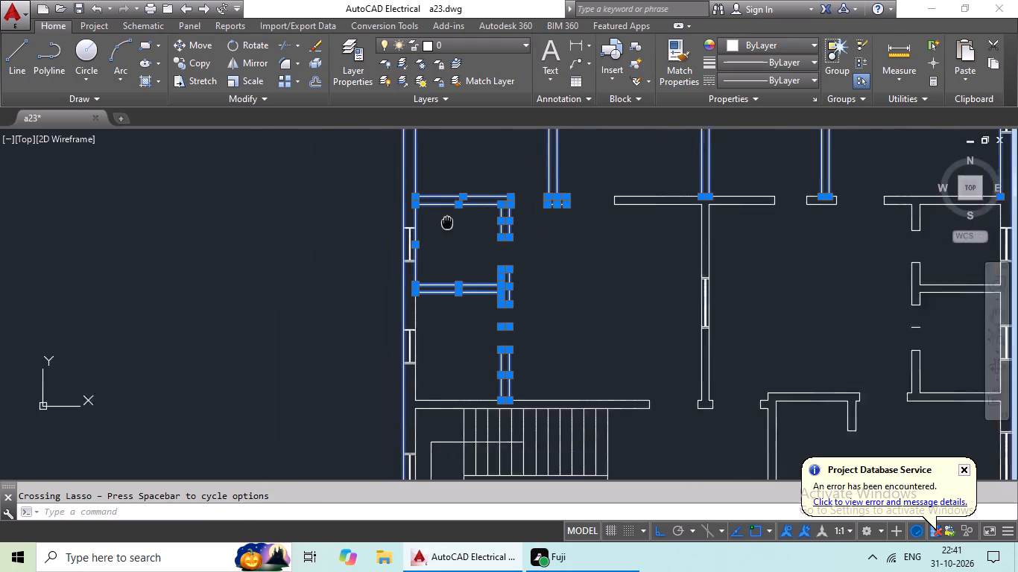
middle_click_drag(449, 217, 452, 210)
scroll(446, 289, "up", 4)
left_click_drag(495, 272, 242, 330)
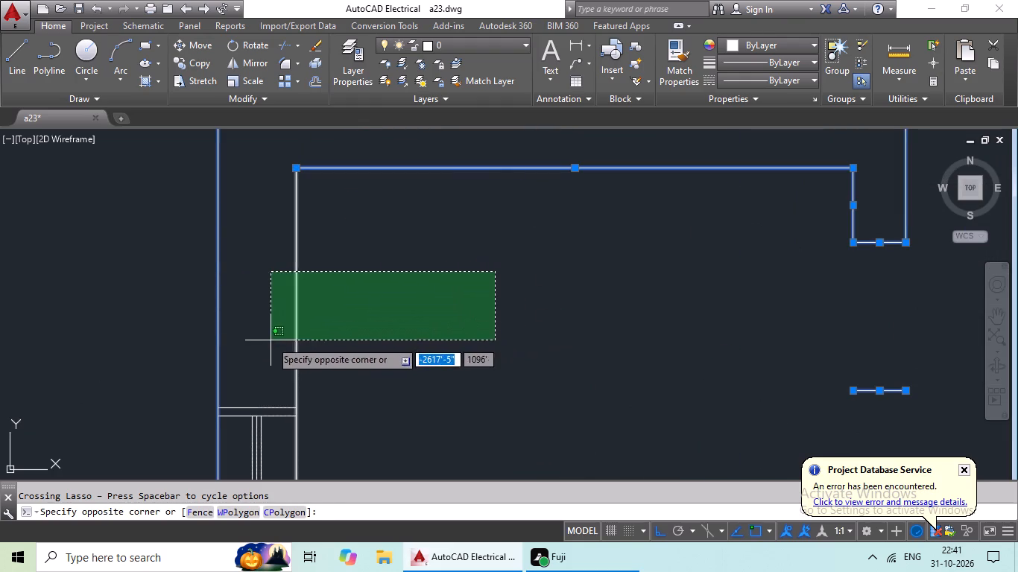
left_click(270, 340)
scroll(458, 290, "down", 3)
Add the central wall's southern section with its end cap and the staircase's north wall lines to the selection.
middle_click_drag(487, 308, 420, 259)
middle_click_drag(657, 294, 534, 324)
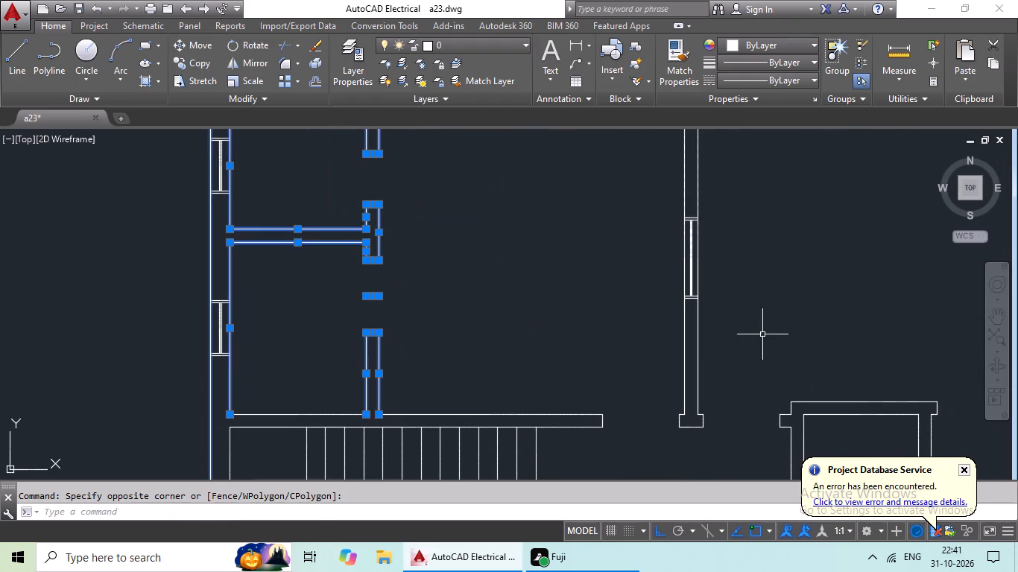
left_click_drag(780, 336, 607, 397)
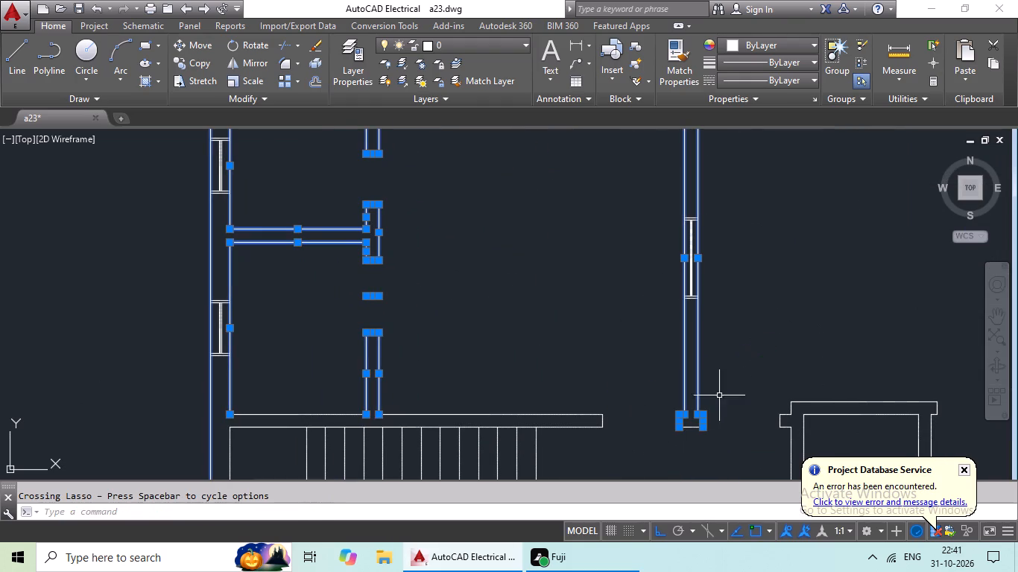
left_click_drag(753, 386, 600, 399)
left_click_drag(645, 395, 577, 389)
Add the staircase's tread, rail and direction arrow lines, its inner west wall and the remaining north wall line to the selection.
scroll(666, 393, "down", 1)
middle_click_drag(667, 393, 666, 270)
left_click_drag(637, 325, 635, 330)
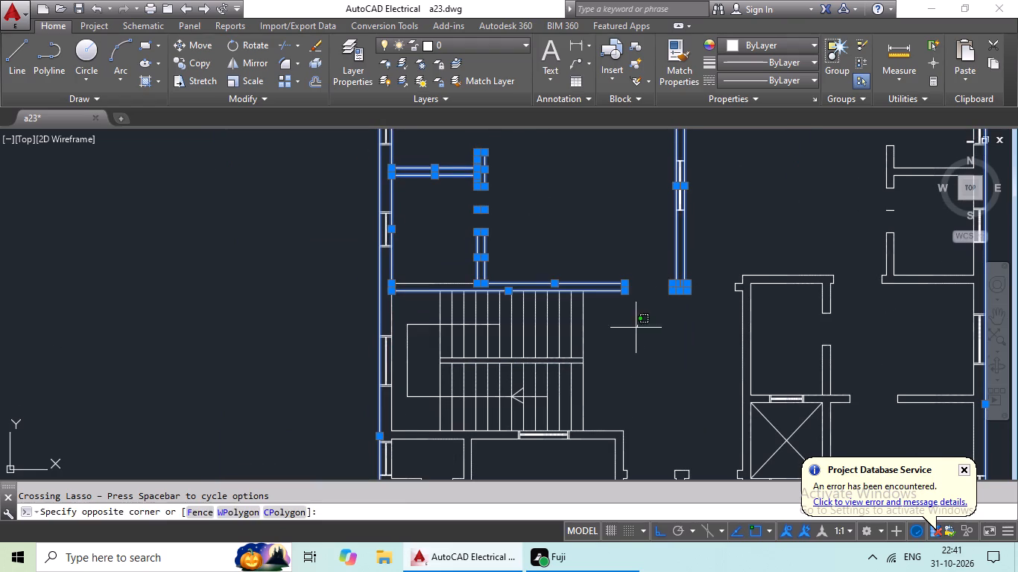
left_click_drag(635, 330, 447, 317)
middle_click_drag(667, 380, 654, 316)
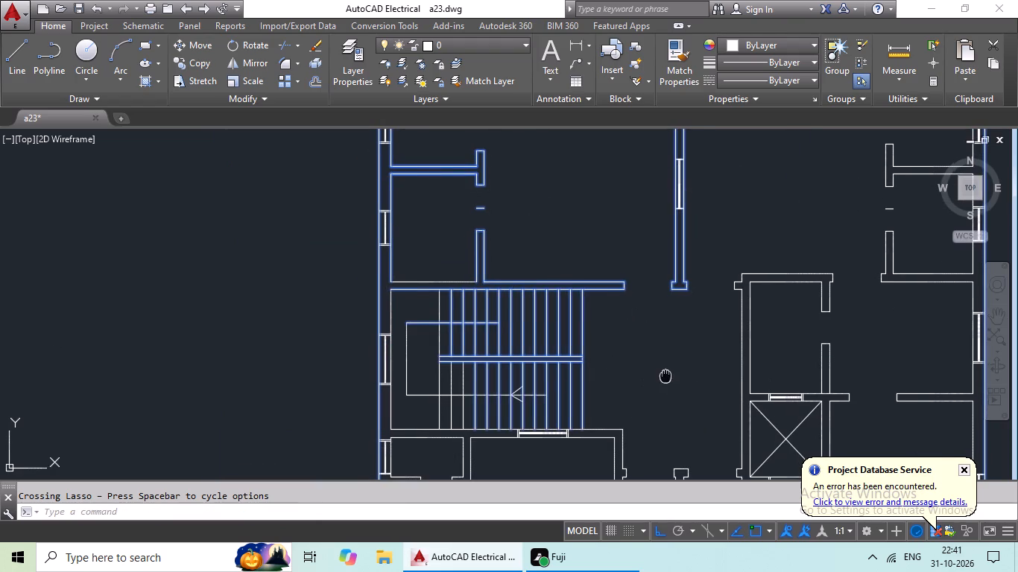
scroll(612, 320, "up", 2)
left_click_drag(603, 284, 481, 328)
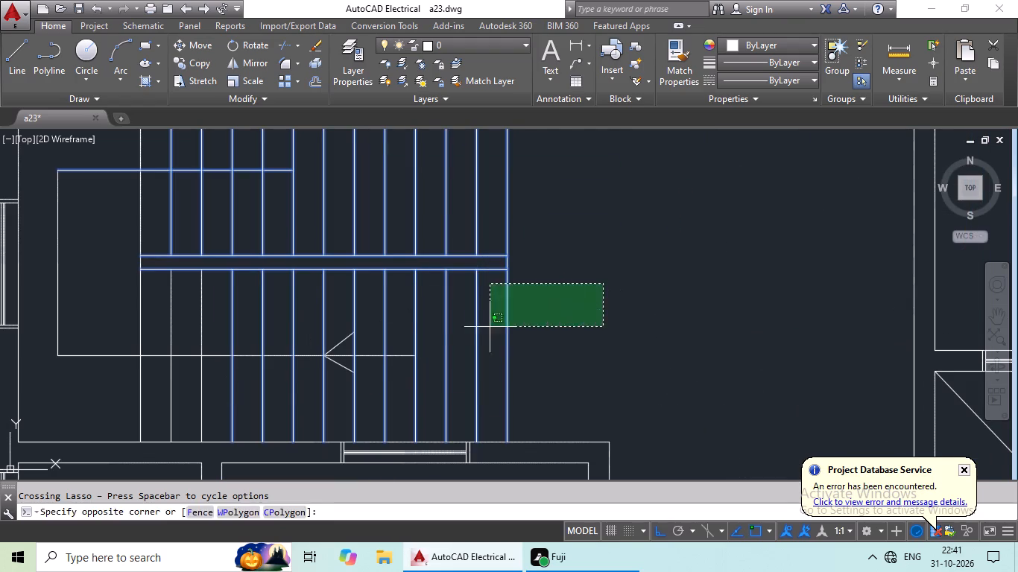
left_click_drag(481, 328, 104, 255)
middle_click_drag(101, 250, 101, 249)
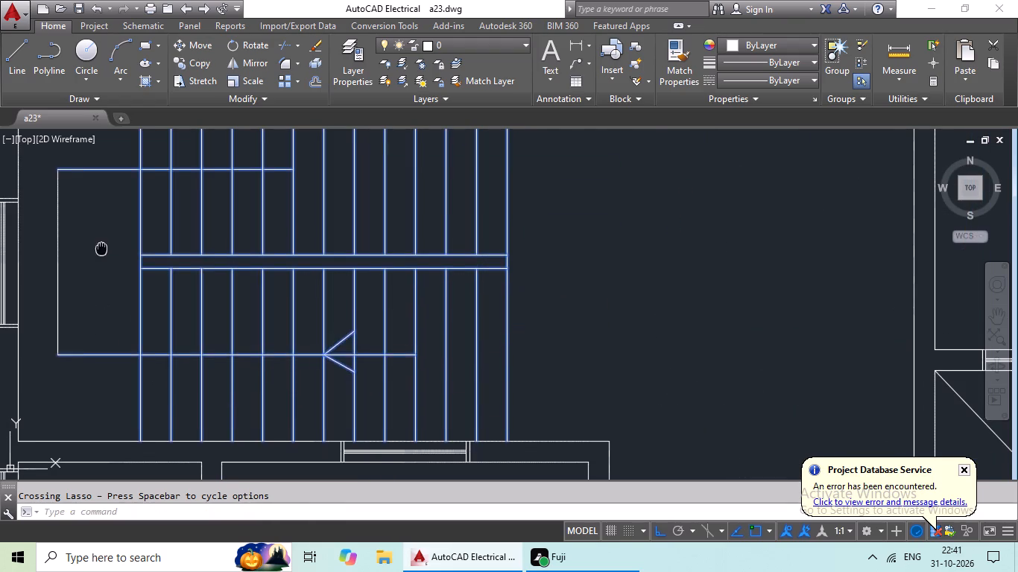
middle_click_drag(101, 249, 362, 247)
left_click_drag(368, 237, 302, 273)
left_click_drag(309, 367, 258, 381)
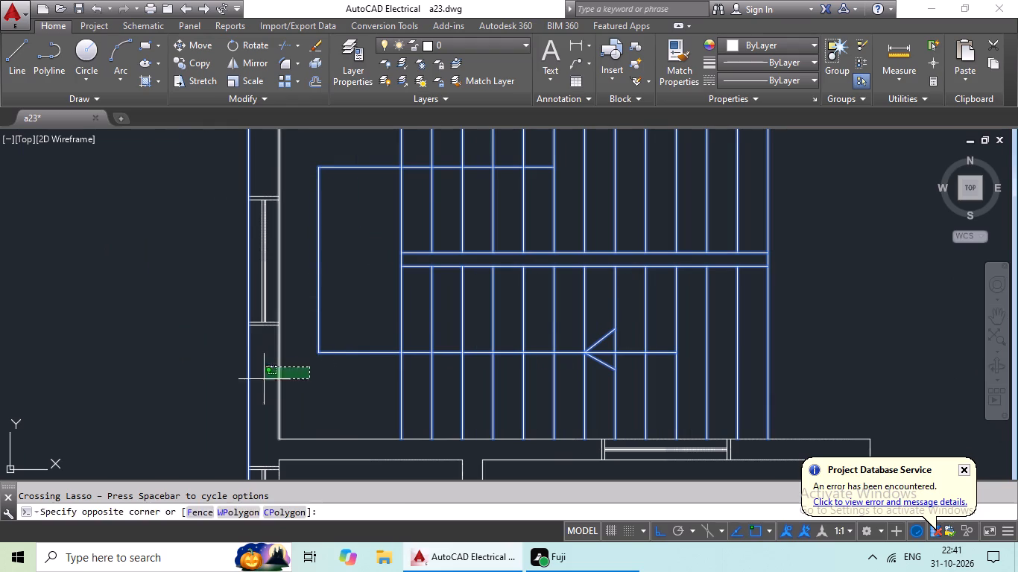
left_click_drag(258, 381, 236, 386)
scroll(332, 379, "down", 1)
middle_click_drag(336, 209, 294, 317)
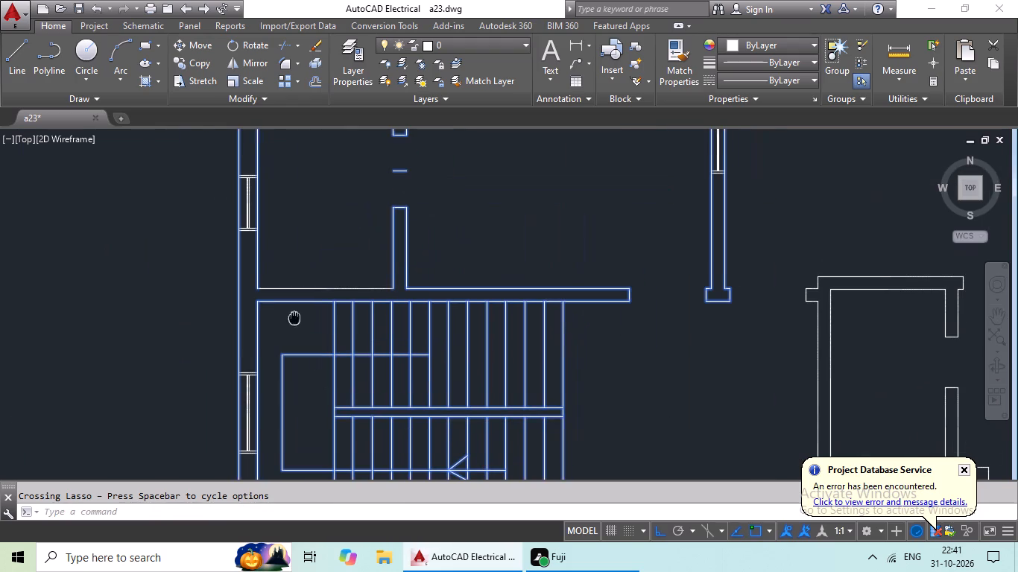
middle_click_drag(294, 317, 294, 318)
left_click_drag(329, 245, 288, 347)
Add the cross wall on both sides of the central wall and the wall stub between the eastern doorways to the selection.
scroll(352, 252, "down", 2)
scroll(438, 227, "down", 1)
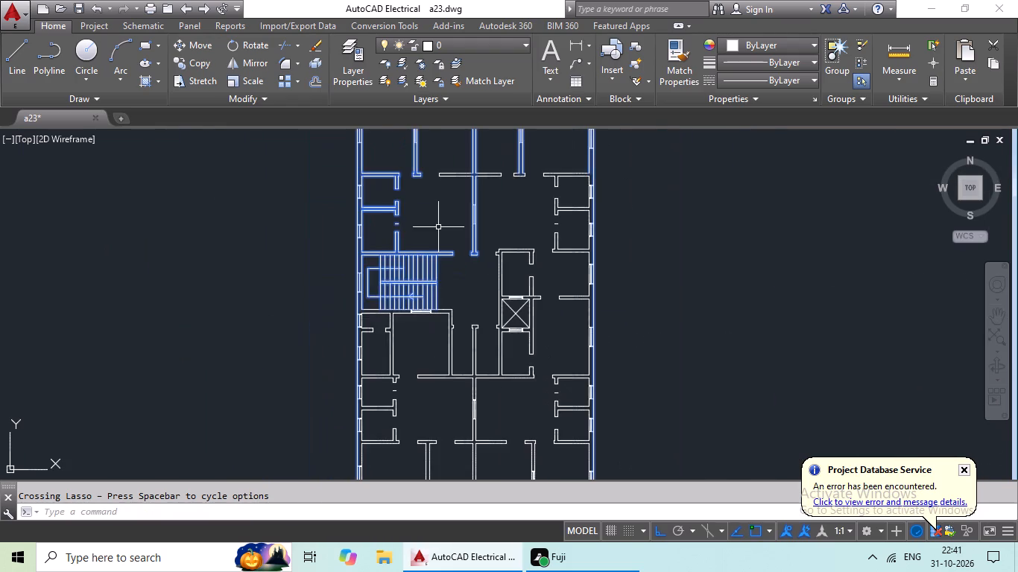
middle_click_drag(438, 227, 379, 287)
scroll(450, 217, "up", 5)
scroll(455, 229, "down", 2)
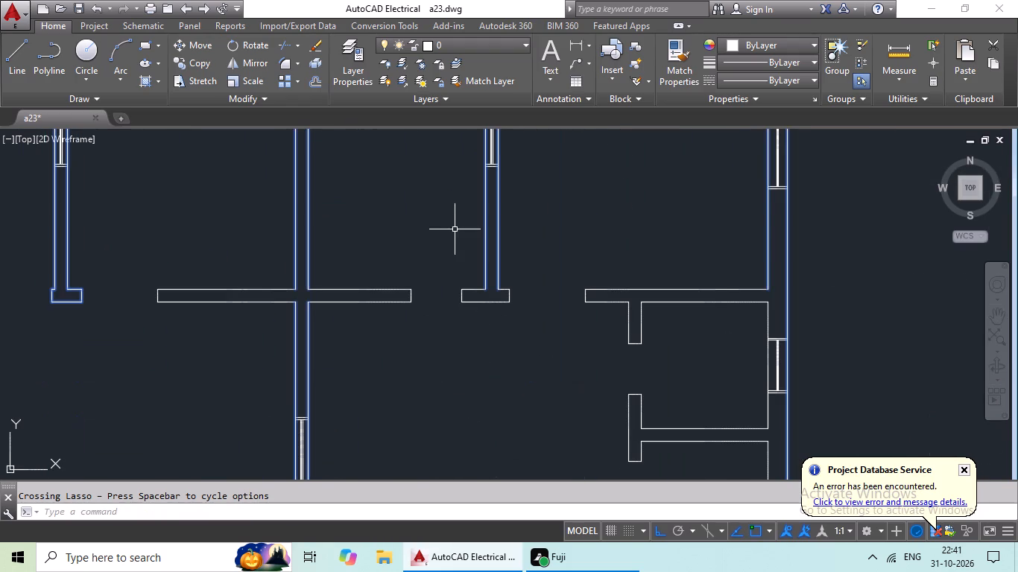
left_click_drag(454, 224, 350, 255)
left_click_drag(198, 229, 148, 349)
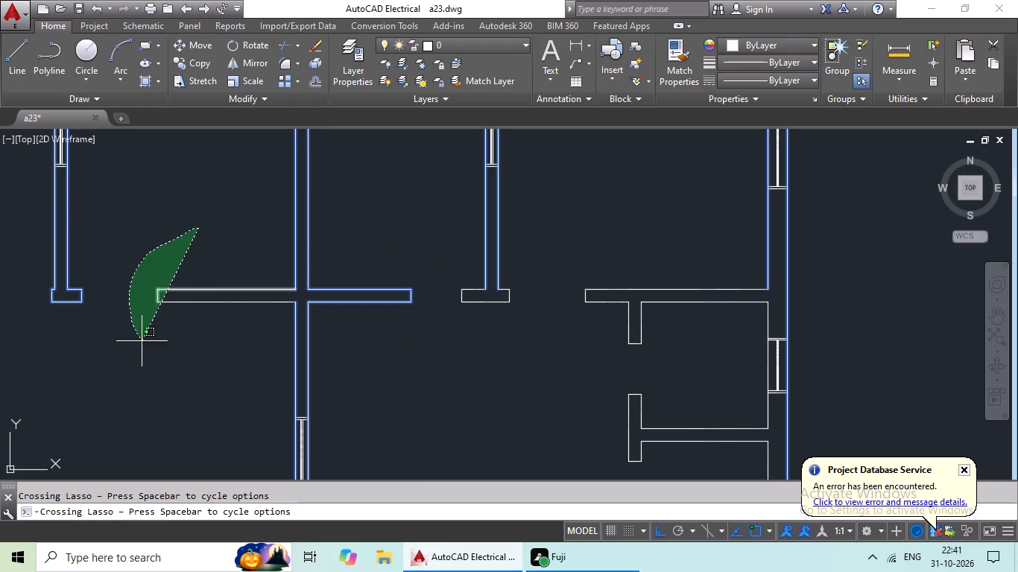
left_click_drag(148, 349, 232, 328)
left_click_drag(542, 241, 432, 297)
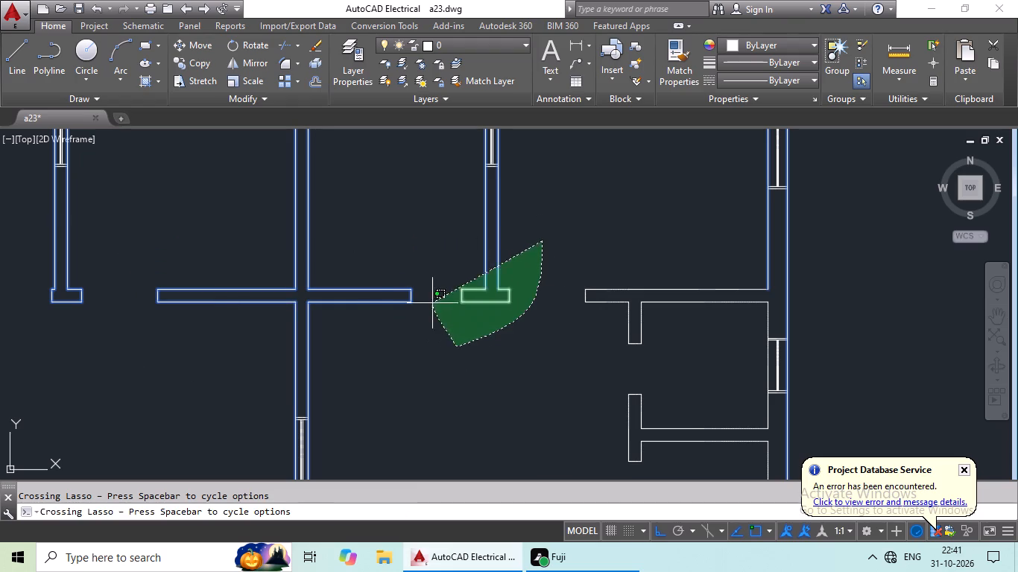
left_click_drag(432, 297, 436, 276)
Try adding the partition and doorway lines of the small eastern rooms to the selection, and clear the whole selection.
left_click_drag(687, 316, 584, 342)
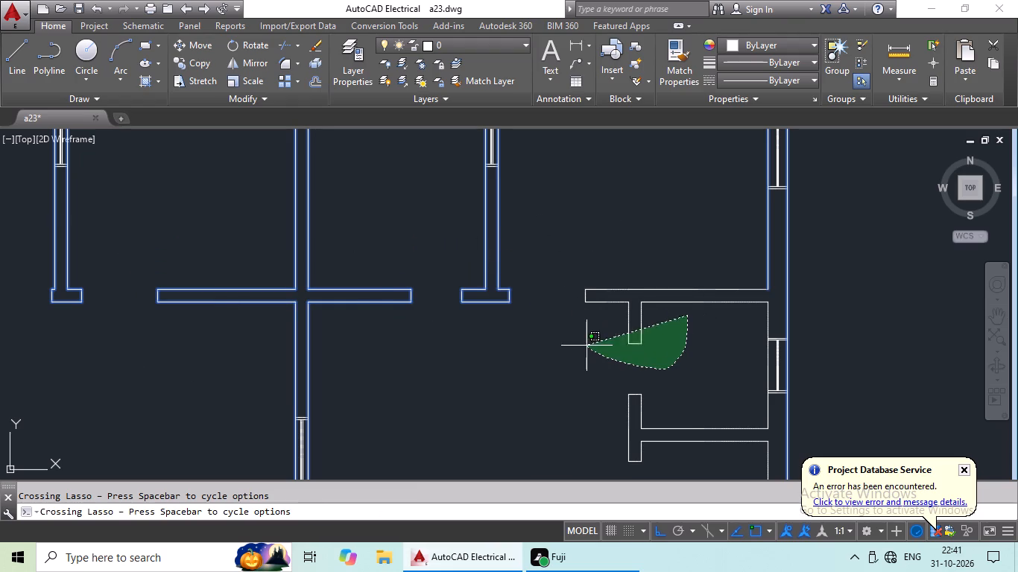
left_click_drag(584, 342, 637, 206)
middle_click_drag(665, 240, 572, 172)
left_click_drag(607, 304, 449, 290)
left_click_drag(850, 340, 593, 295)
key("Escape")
Select the side walls and doorway wall lines of the projecting room at the building's northeast corner.
scroll(747, 296, "down", 2)
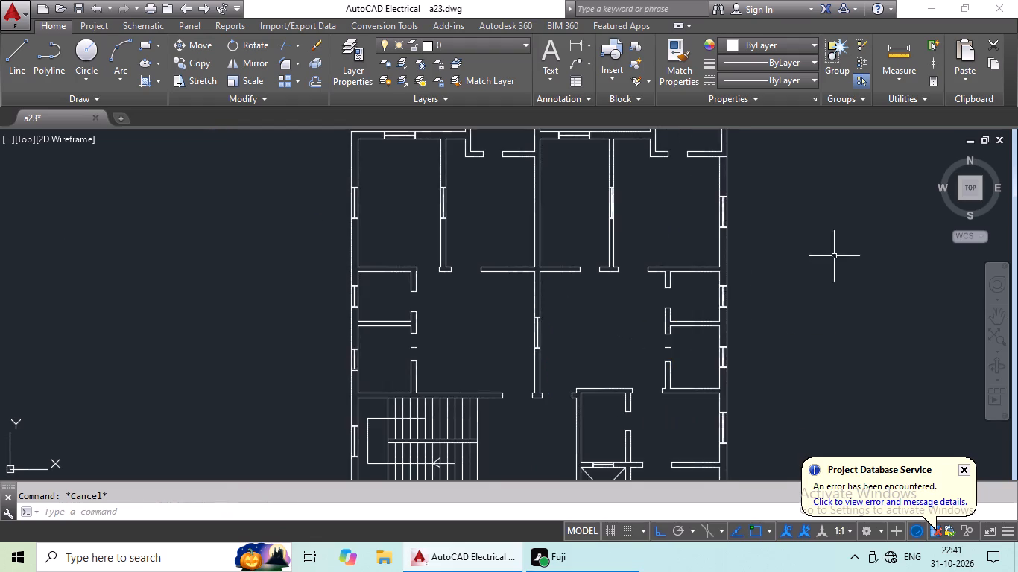
middle_click_drag(851, 239, 670, 384)
scroll(569, 289, "up", 3)
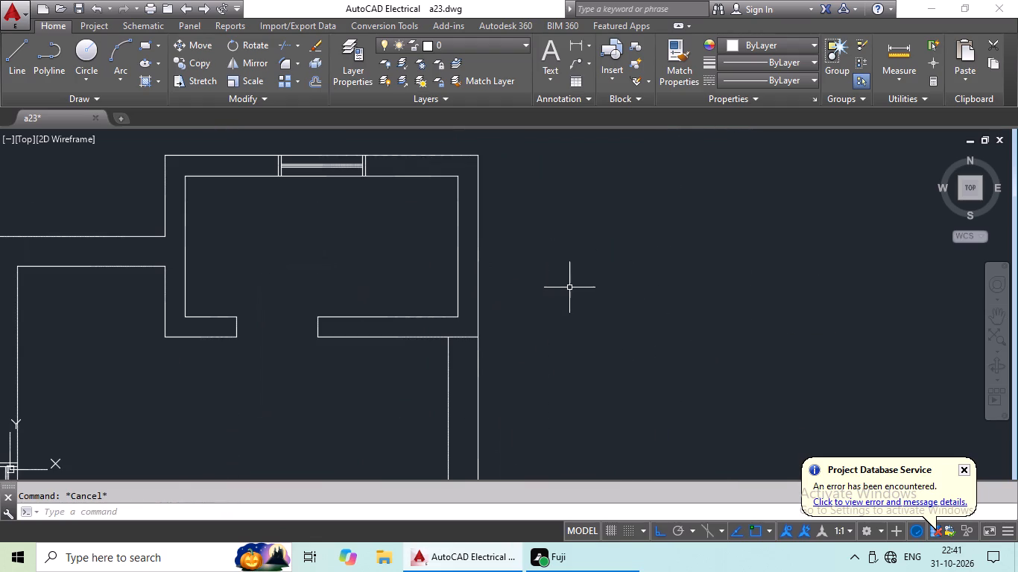
scroll(554, 235, "up", 1)
left_click_drag(625, 220, 243, 259)
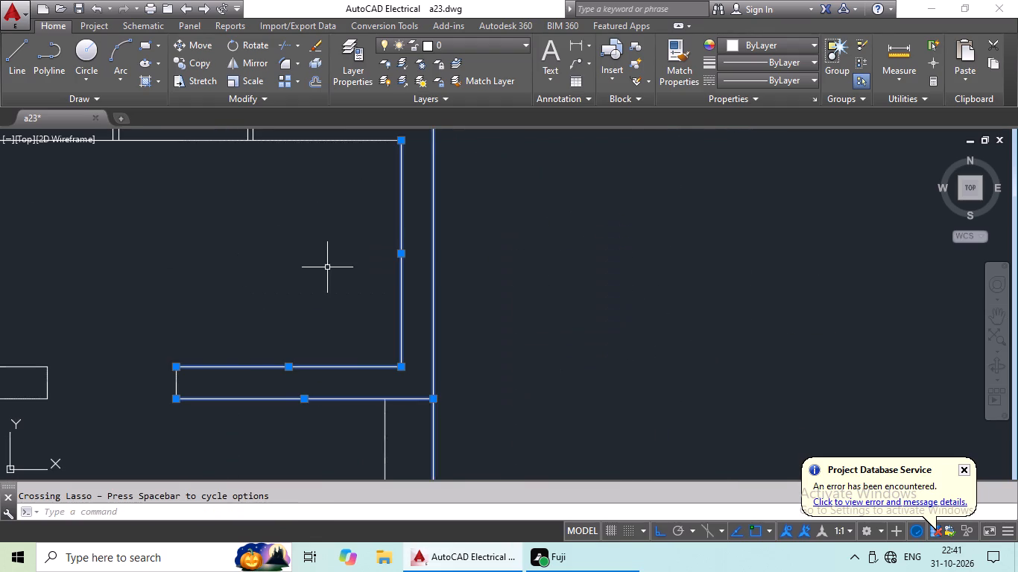
middle_click_drag(329, 267, 598, 250)
left_click_drag(578, 245, 122, 245)
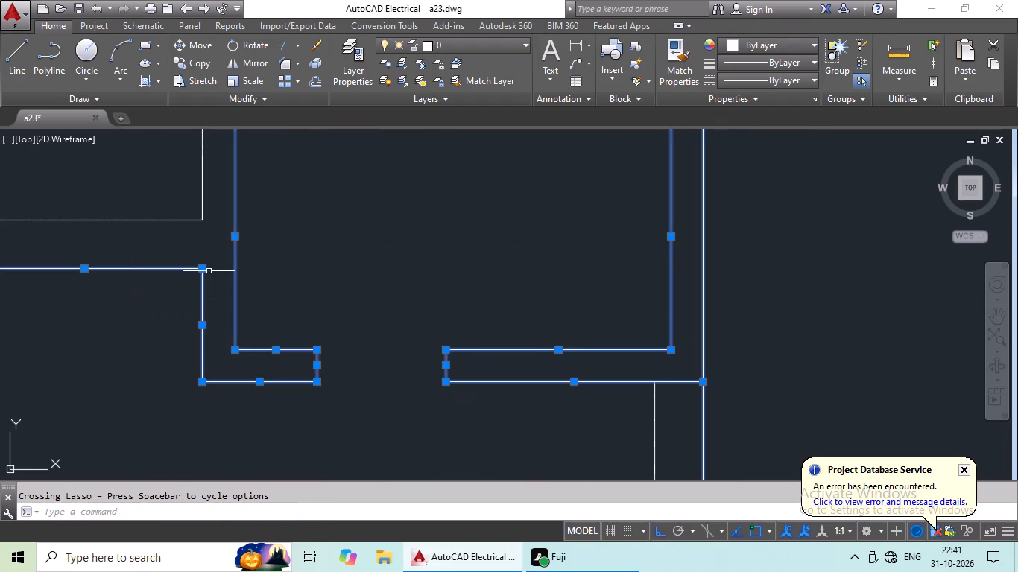
Add that projecting room's north and outer west wall lines and the adjoining outer north wall to the selection, without windows.
scroll(534, 307, "down", 2)
middle_click_drag(532, 295, 500, 366)
scroll(519, 285, "up", 2)
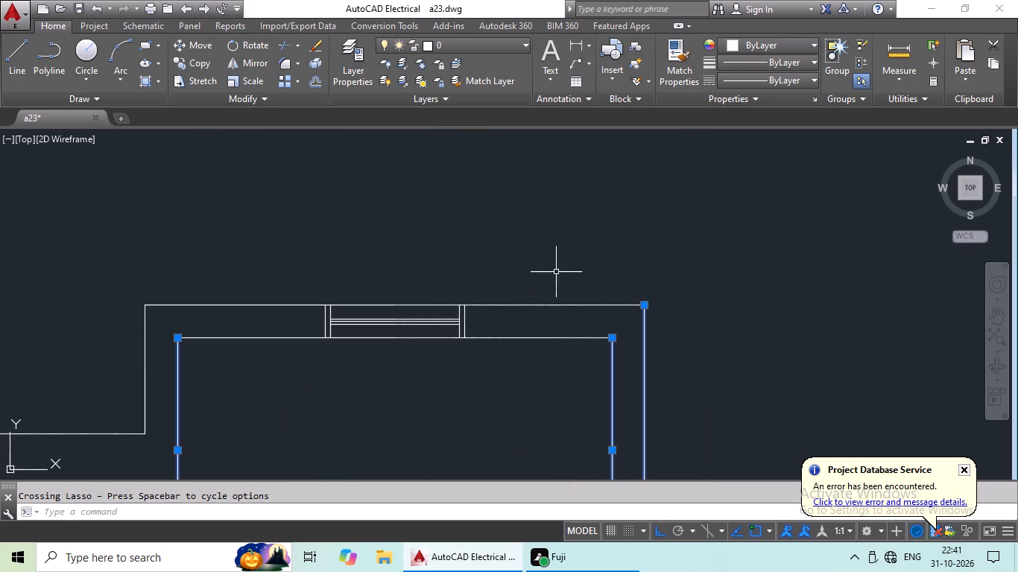
left_click_drag(598, 249, 510, 415)
middle_click_drag(489, 434, 703, 350)
left_click_drag(645, 320, 148, 308)
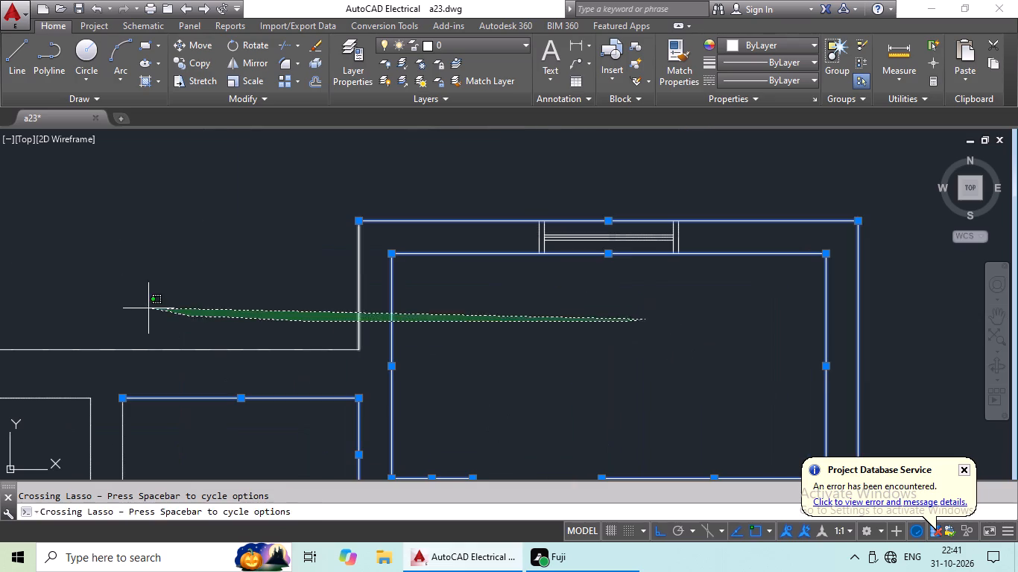
left_click_drag(148, 308, 148, 308)
left_click_drag(171, 299, 168, 505)
Add the inner east wall line of the room south of the northeast projecting room to the selection.
middle_click_drag(261, 442, 336, 266)
scroll(421, 290, "down", 2)
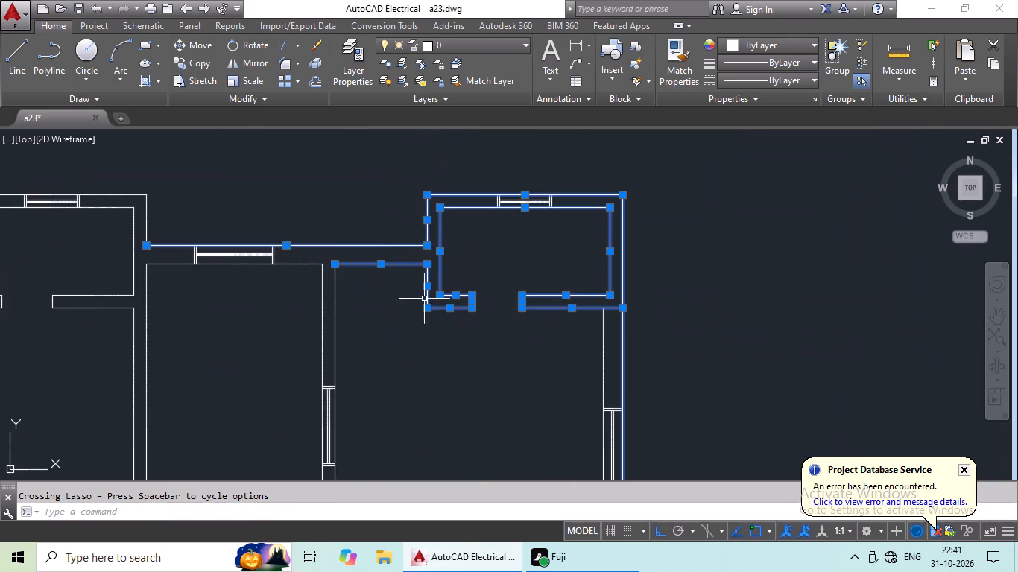
scroll(644, 345, "up", 3)
left_click_drag(717, 321, 60, 432)
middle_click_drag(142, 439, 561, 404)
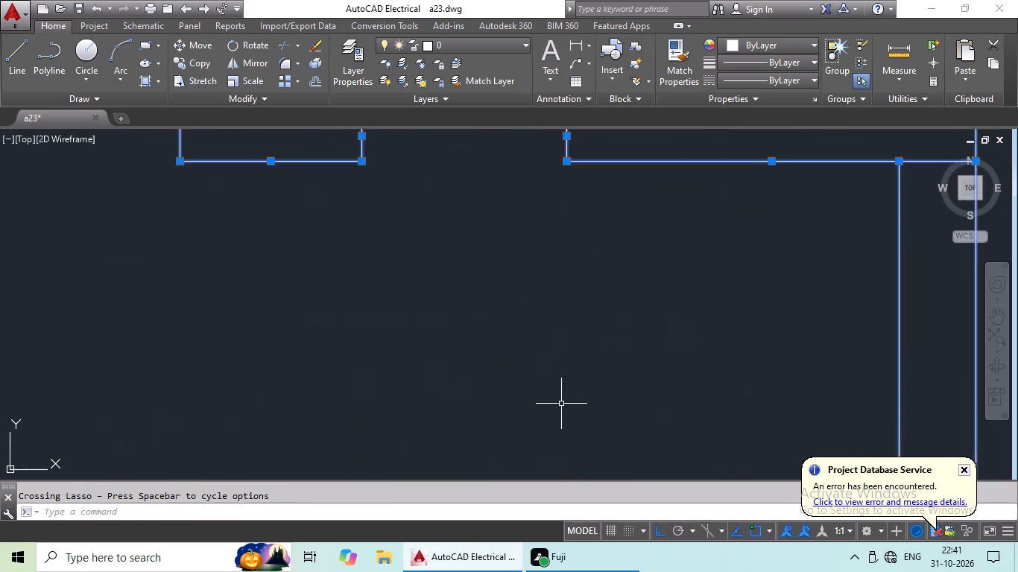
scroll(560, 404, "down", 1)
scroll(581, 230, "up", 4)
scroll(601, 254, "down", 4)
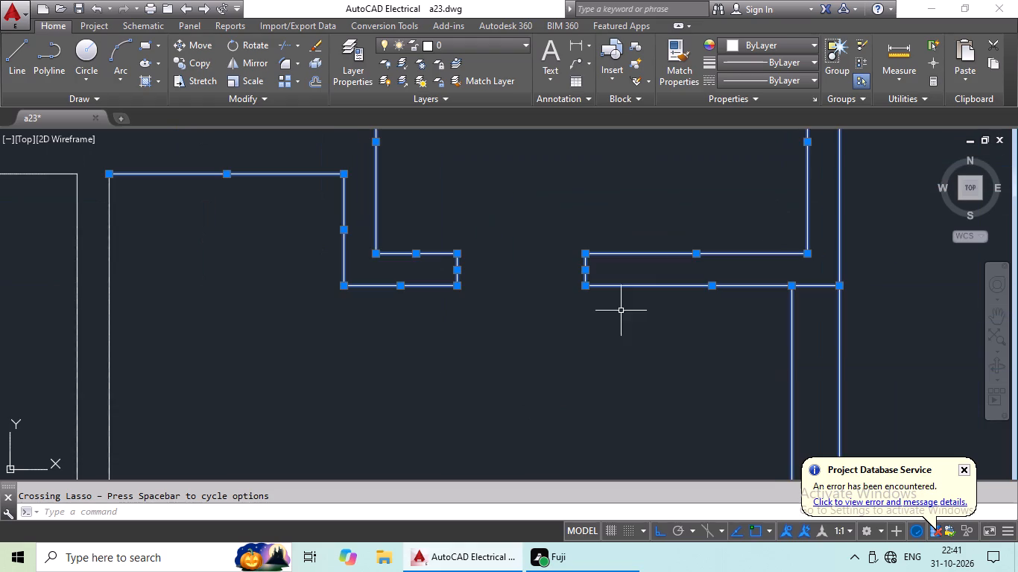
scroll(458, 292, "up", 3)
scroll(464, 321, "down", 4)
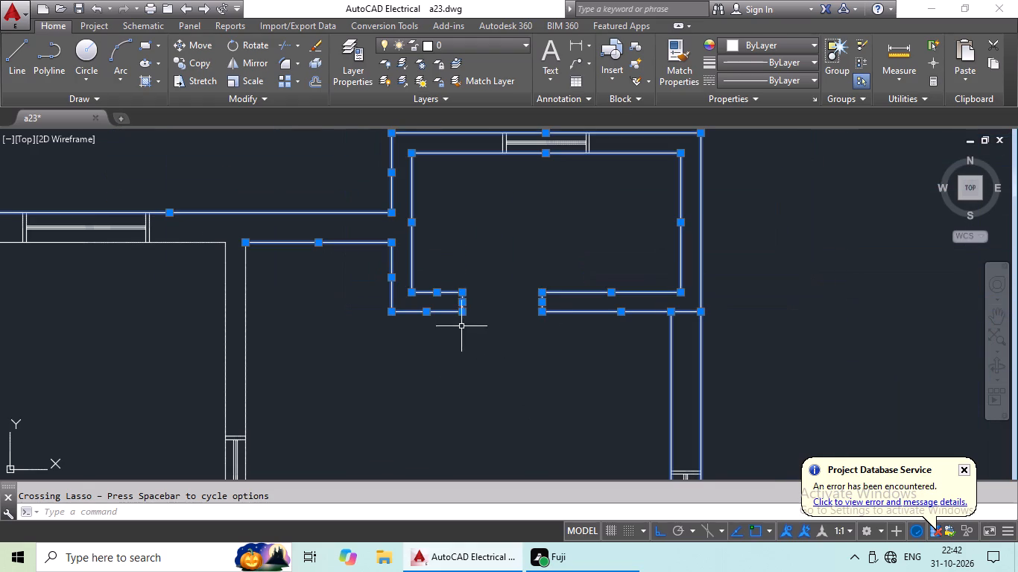
Add the partition lines west of the northeast projecting room and the adjoining room's inner north wall line to the selection, without windows.
middle_click_drag(323, 362, 537, 340)
scroll(515, 325, "up", 2)
left_click_drag(548, 290, 125, 339)
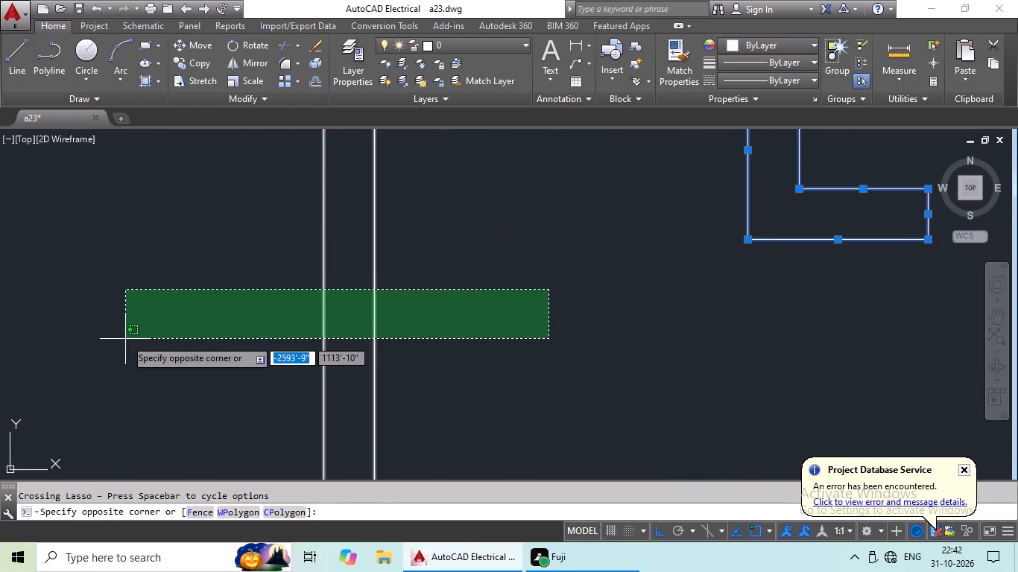
left_click(125, 339)
scroll(344, 351, "down", 3)
left_click_drag(350, 227, 290, 344)
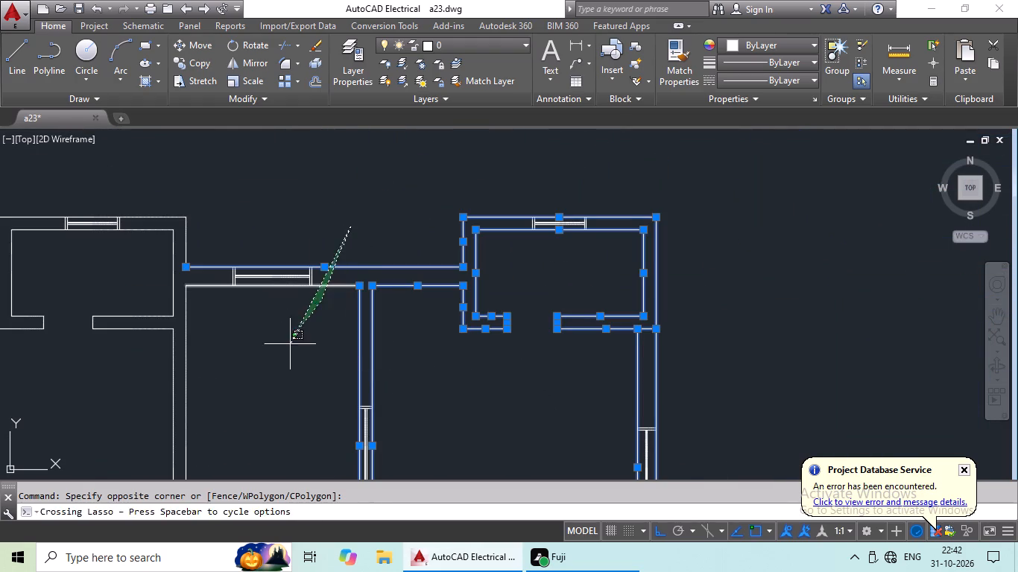
left_click_drag(290, 344, 289, 347)
Add the western projecting room's doorway, side and north wall lines and the partition lines south of it to the selection, without its window.
middle_click_drag(303, 363, 633, 356)
left_click_drag(595, 338, 343, 296)
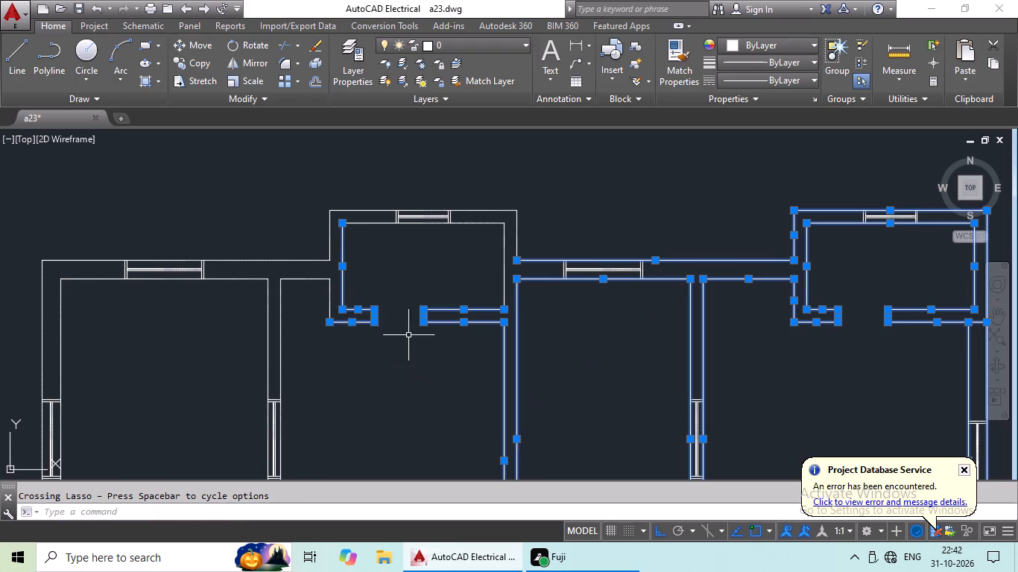
scroll(435, 301, "up", 3)
middle_click_drag(458, 278, 420, 454)
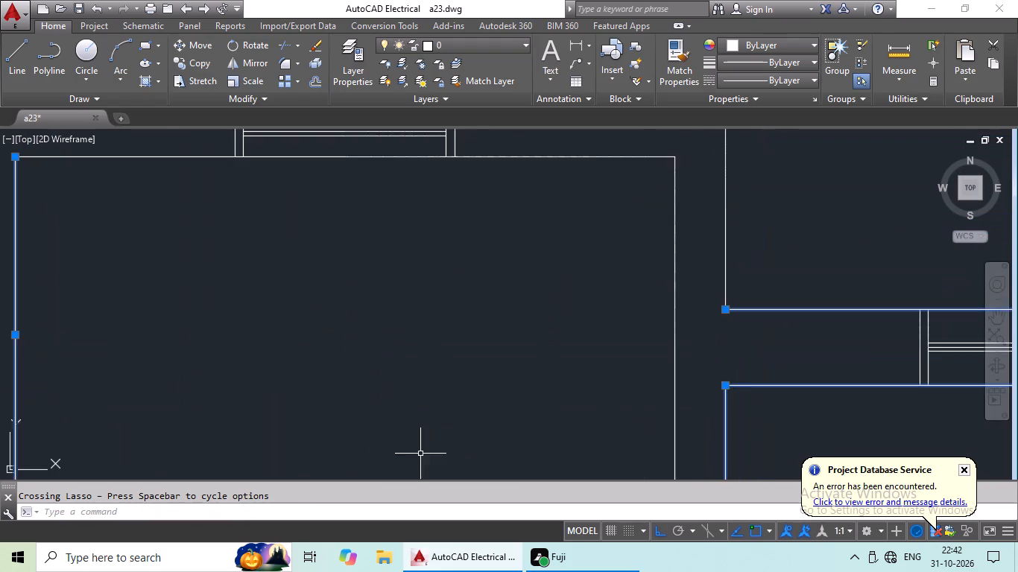
scroll(453, 427, "down", 1)
left_click_drag(735, 221, 463, 353)
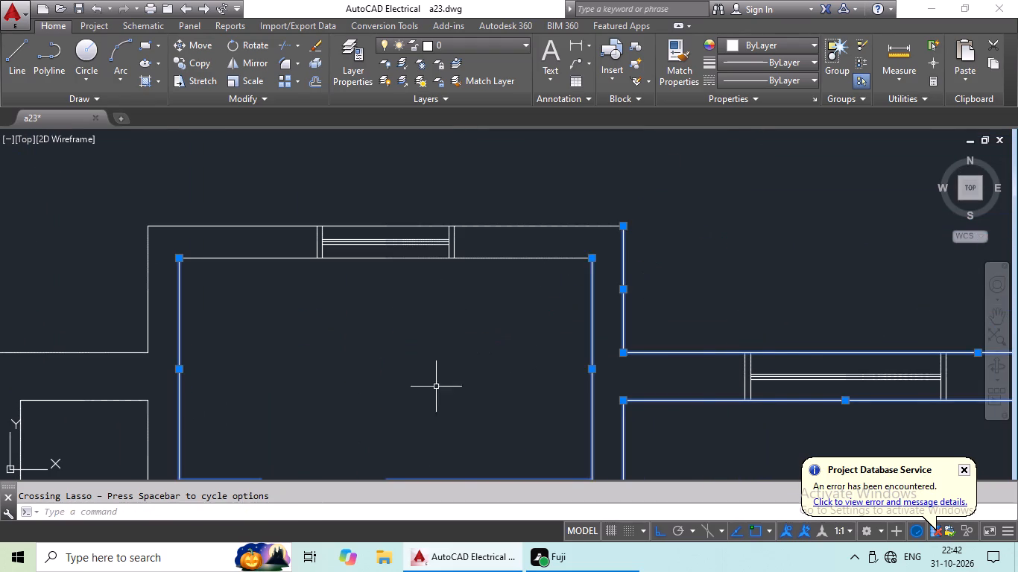
middle_click_drag(445, 387, 636, 387)
left_click_drag(632, 311, 184, 198)
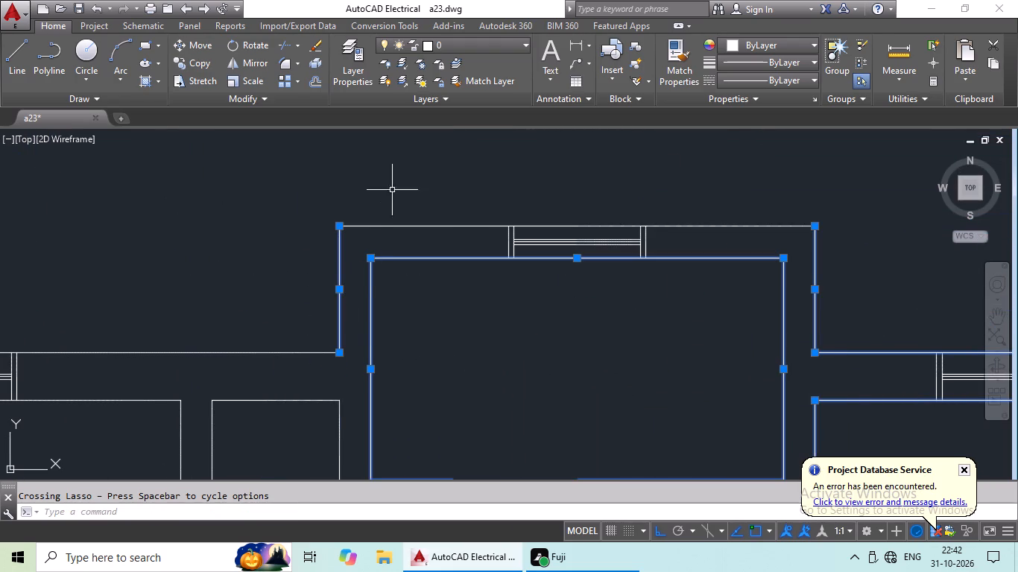
left_click_drag(453, 175, 357, 381)
Add the northwest corner room's north, west and east wall lines and the short wall lines beside the projecting room to the selection, without windows.
scroll(442, 401, "down", 1)
middle_click_drag(496, 369, 550, 305)
left_click_drag(557, 298, 560, 308)
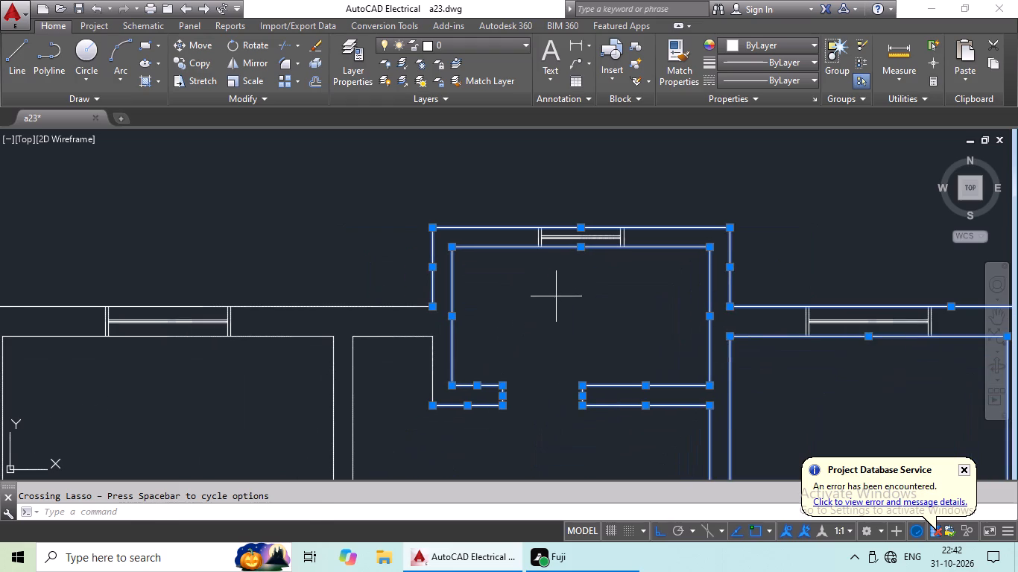
left_click_drag(560, 308, 328, 244)
middle_click_drag(353, 342, 413, 179)
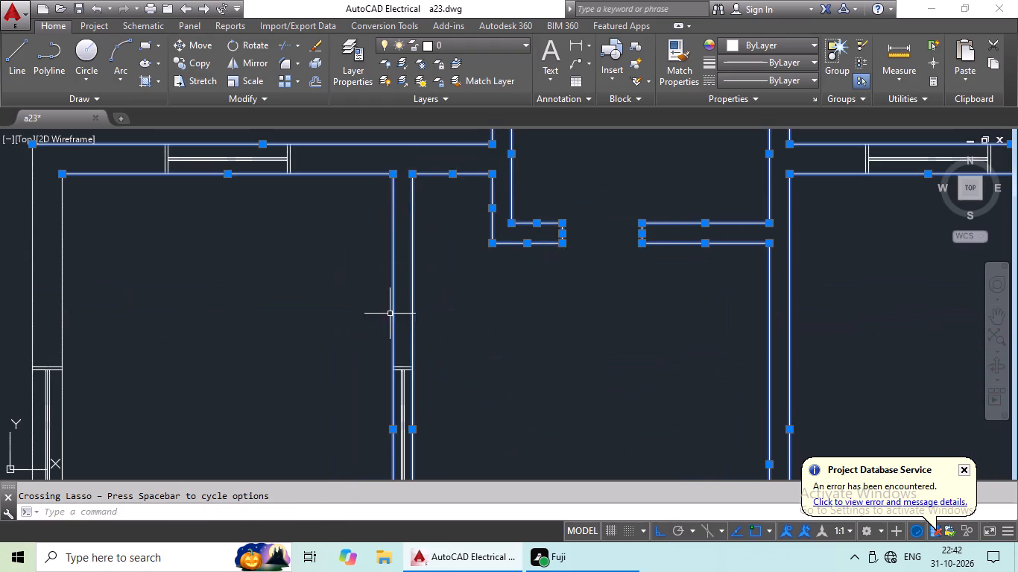
scroll(464, 319, "down", 2)
scroll(351, 283, "up", 3)
left_click_drag(360, 285, 10, 358)
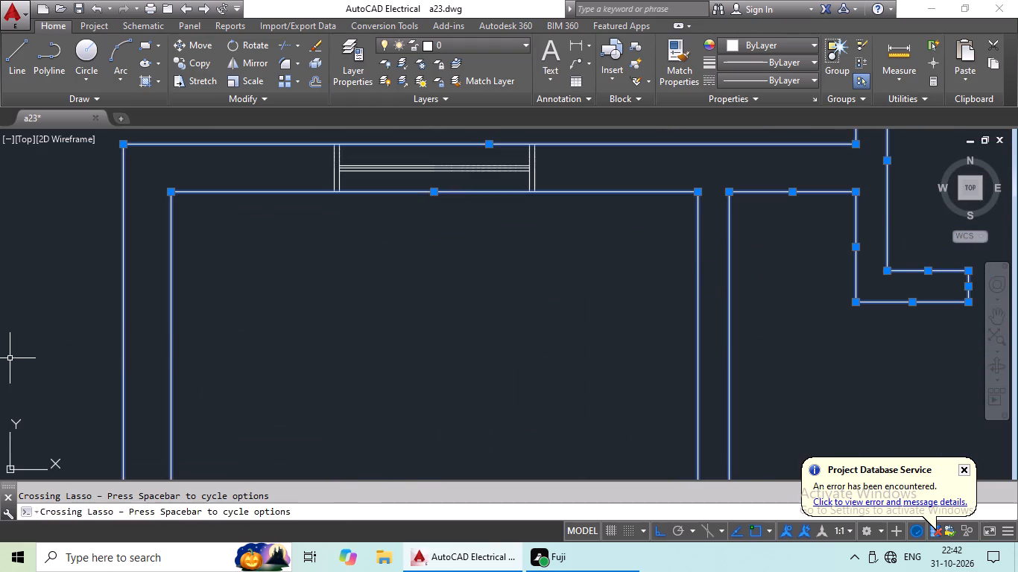
Add the short wall pier below the northwest room's east partition and the neighbouring doorway wall with its southward stub to the selection.
scroll(306, 341, "down", 3)
middle_click_drag(318, 368, 354, 209)
scroll(477, 336, "up", 3)
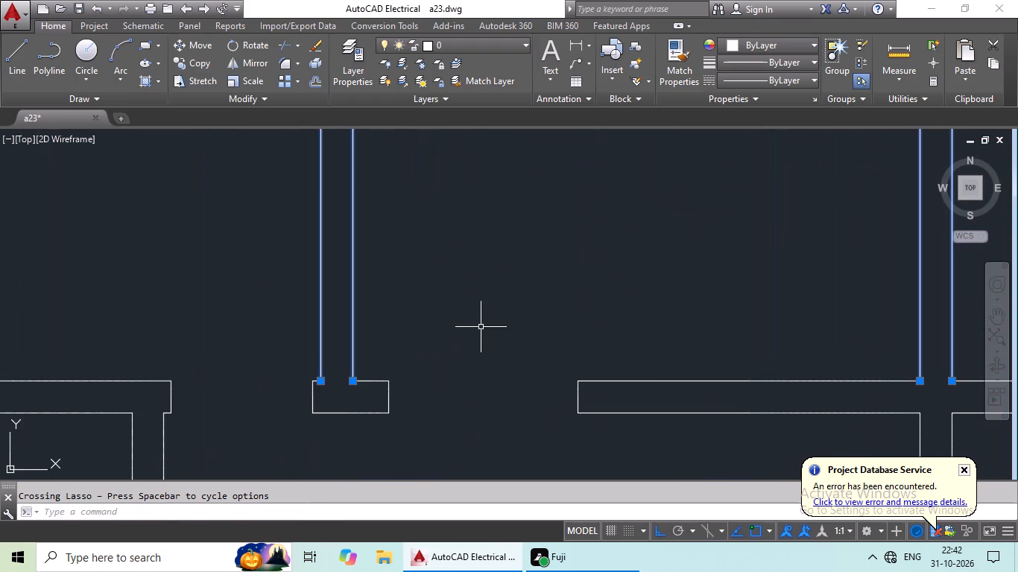
left_click_drag(480, 331, 151, 325)
middle_click_drag(208, 314, 317, 172)
left_click_drag(371, 304, 204, 445)
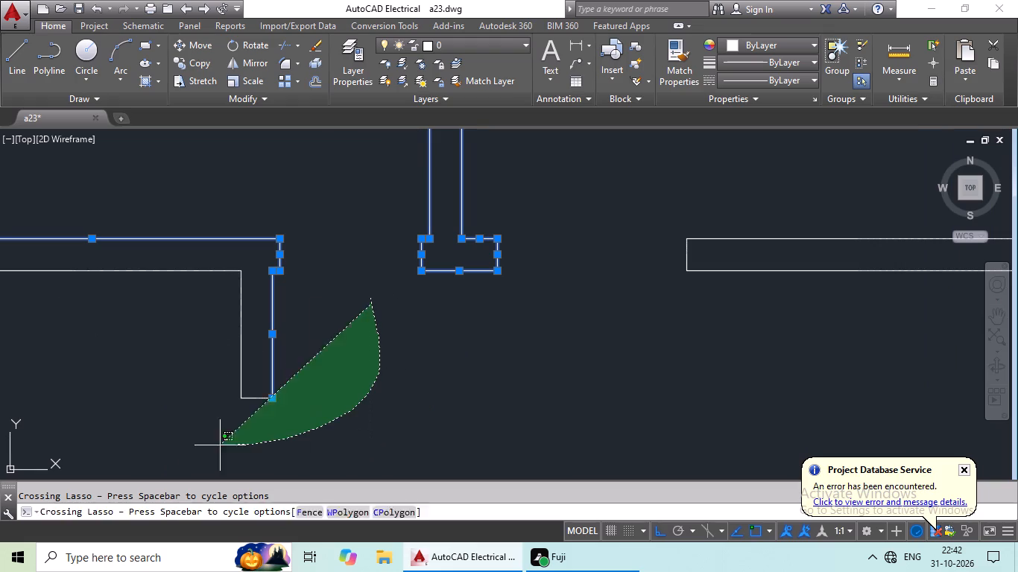
left_click_drag(204, 445, 165, 258)
Add the cross-wall lines on both sides of the partition junction east of that pier to the selection.
scroll(354, 354, "down", 1)
middle_click_drag(396, 387, 196, 428)
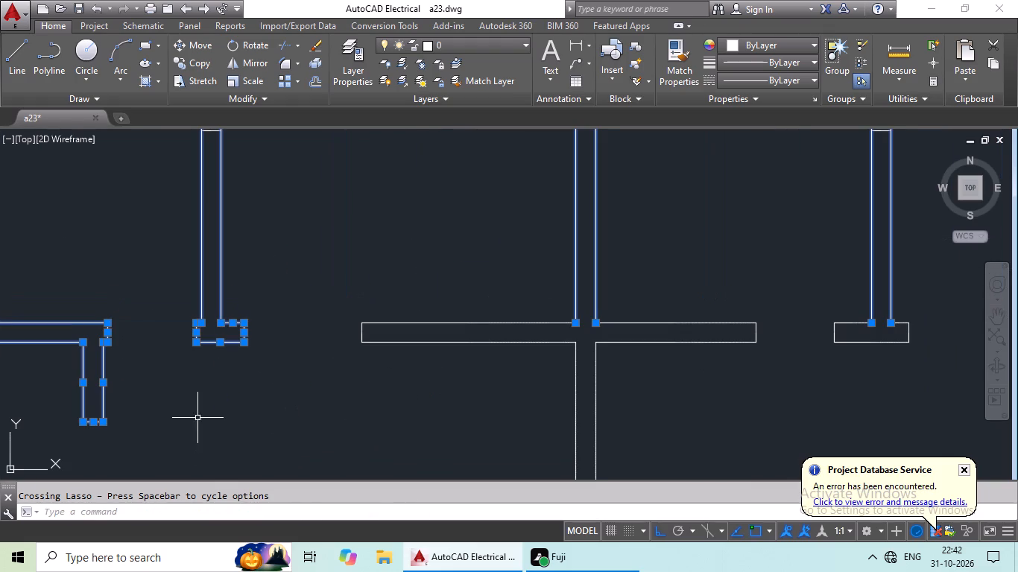
left_click_drag(368, 247, 594, 390)
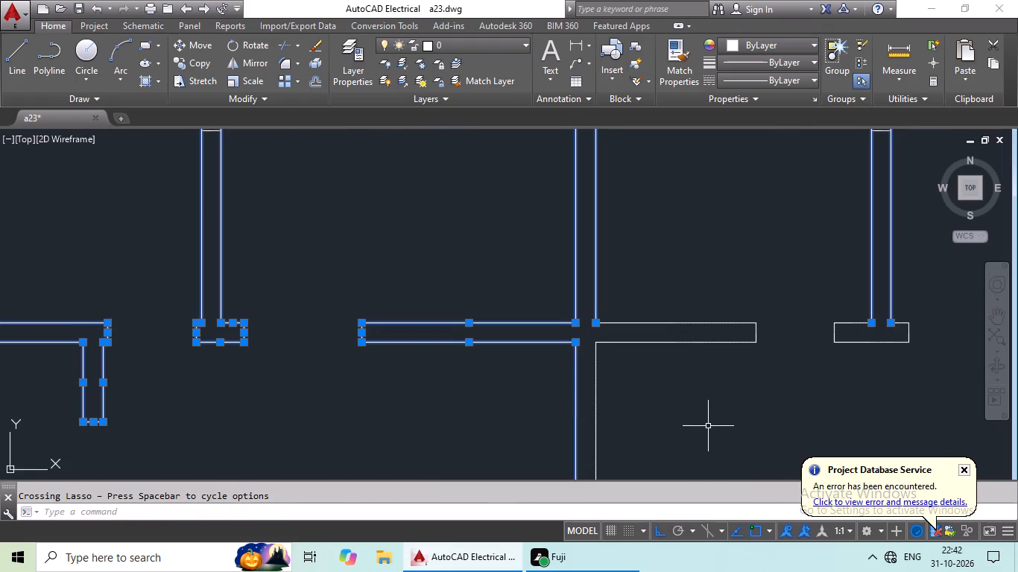
middle_click_drag(691, 426, 441, 430)
left_click_drag(479, 265, 183, 412)
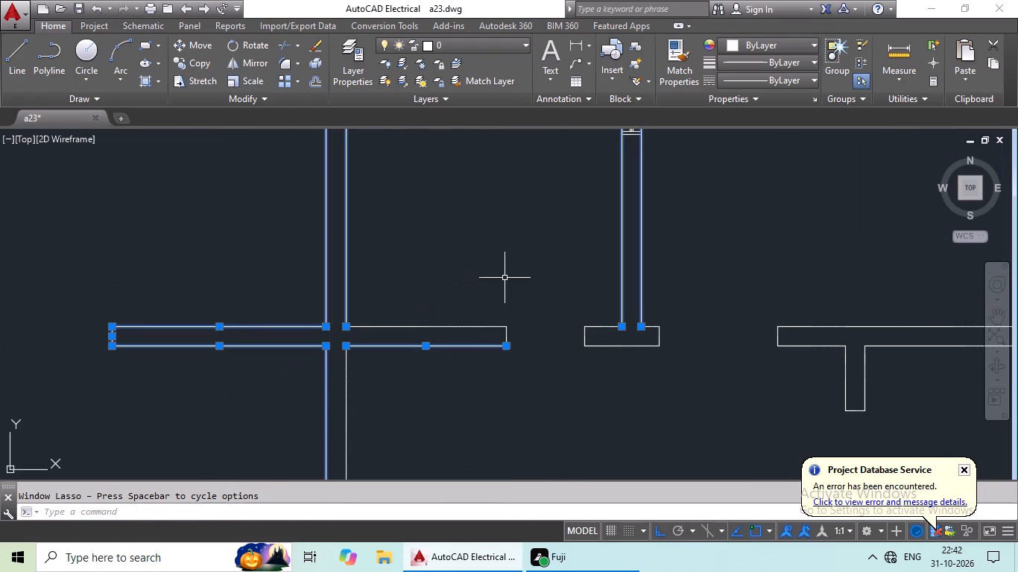
Add the remaining cross-wall lines east of the central partition and the small wall pier east of them to the selection.
left_click_drag(505, 276, 168, 362)
middle_click_drag(385, 469, 405, 308)
scroll(408, 313, "down", 2)
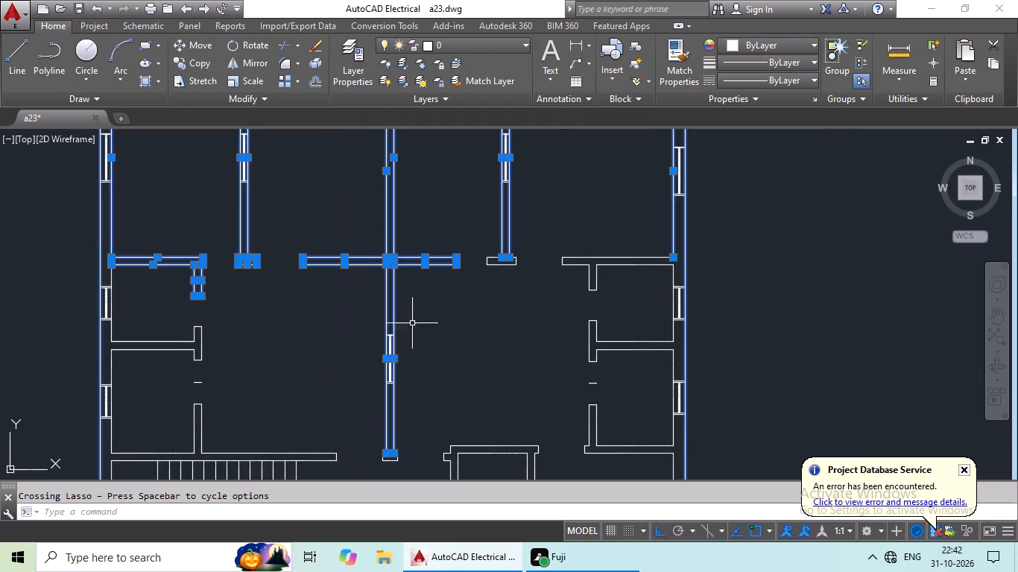
middle_click_drag(454, 334, 376, 369)
scroll(456, 270, "up", 3)
left_click_drag(460, 273, 152, 336)
Add the eastern doorway wall and its southward stub, including the end caps, to the selection.
left_click_drag(556, 302, 753, 404)
middle_click_drag(750, 430, 391, 425)
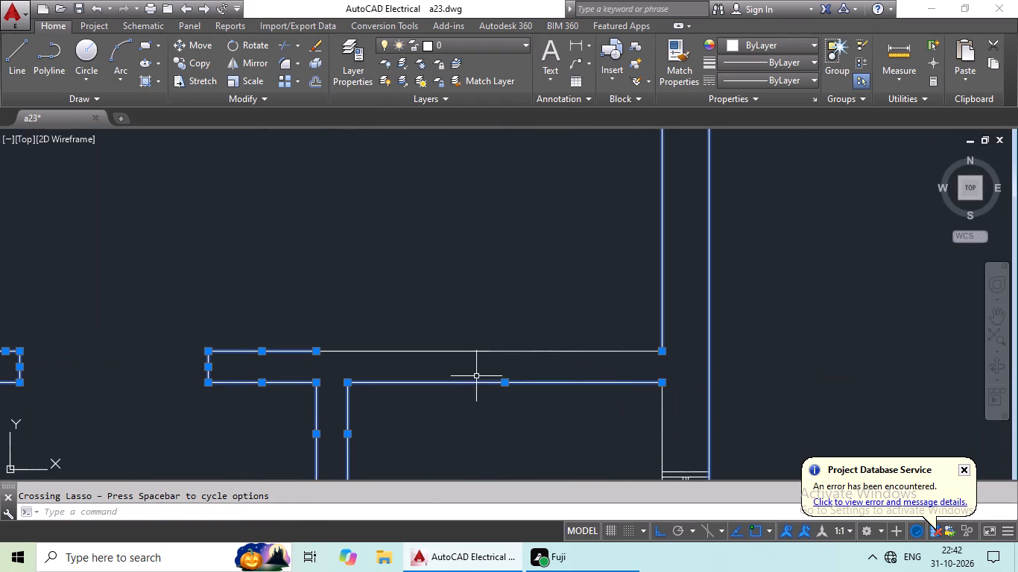
left_click_drag(522, 311, 304, 456)
scroll(496, 375, "down", 3)
middle_click_drag(505, 390, 513, 320)
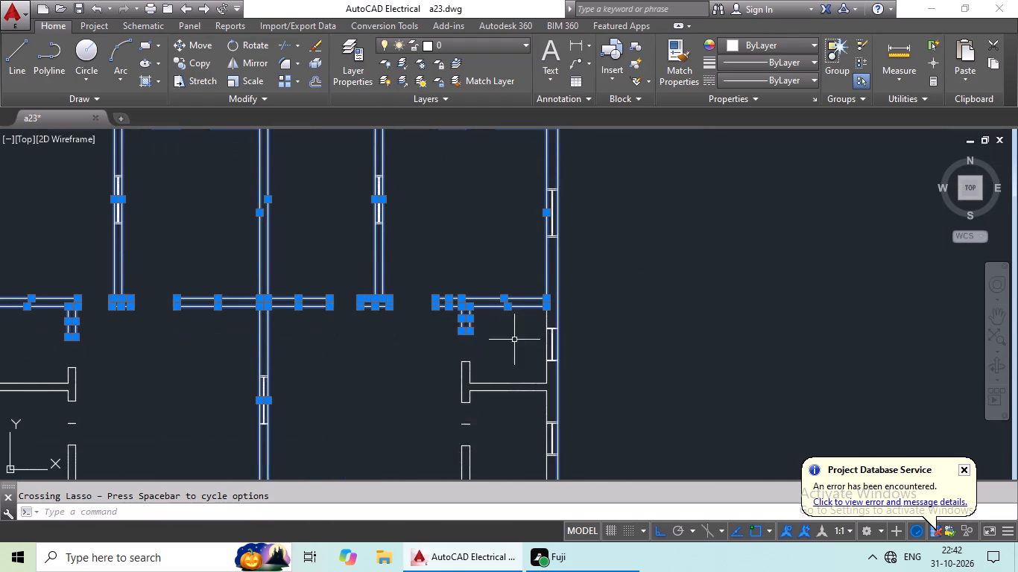
scroll(473, 336, "up", 3)
middle_click_drag(484, 357, 484, 329)
left_click_drag(527, 288, 381, 282)
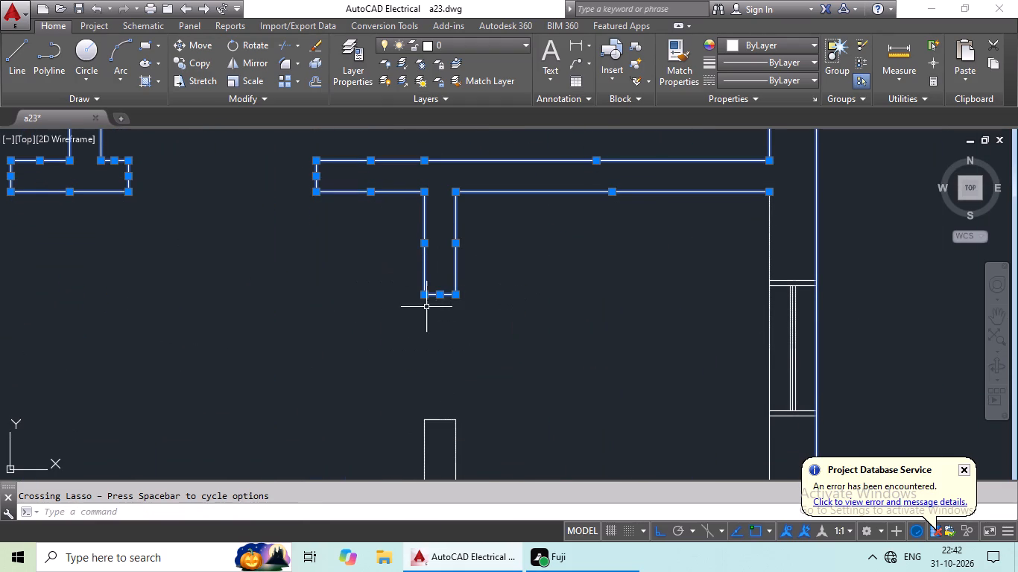
Add the partition between the two small eastern rooms, its door pier, the short line below and the east wall's inner lines to the selection.
middle_click_drag(592, 387, 581, 279)
scroll(557, 287, "down", 1)
left_click_drag(579, 278, 398, 335)
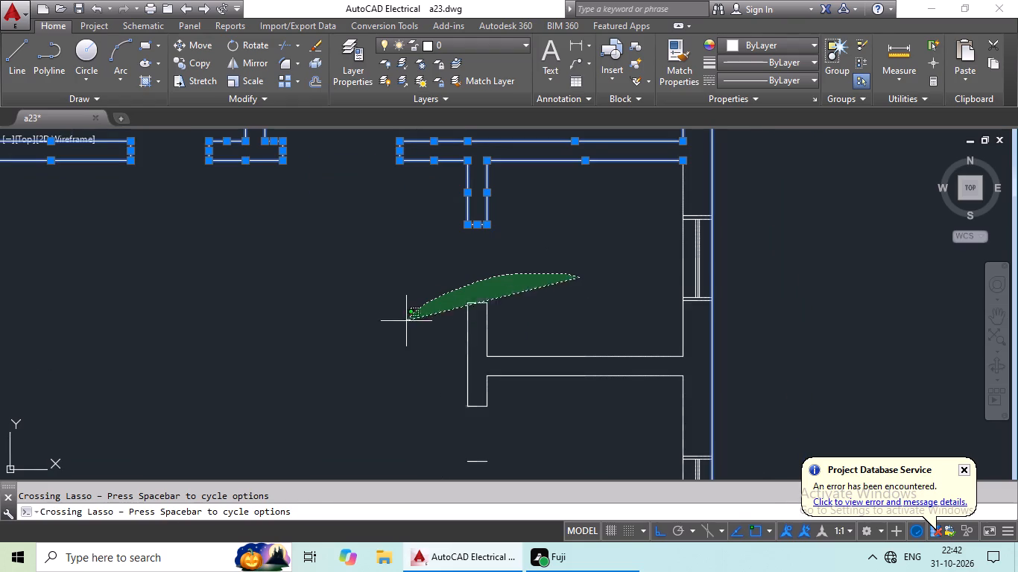
left_click_drag(398, 335, 533, 409)
middle_click_drag(566, 410, 563, 406)
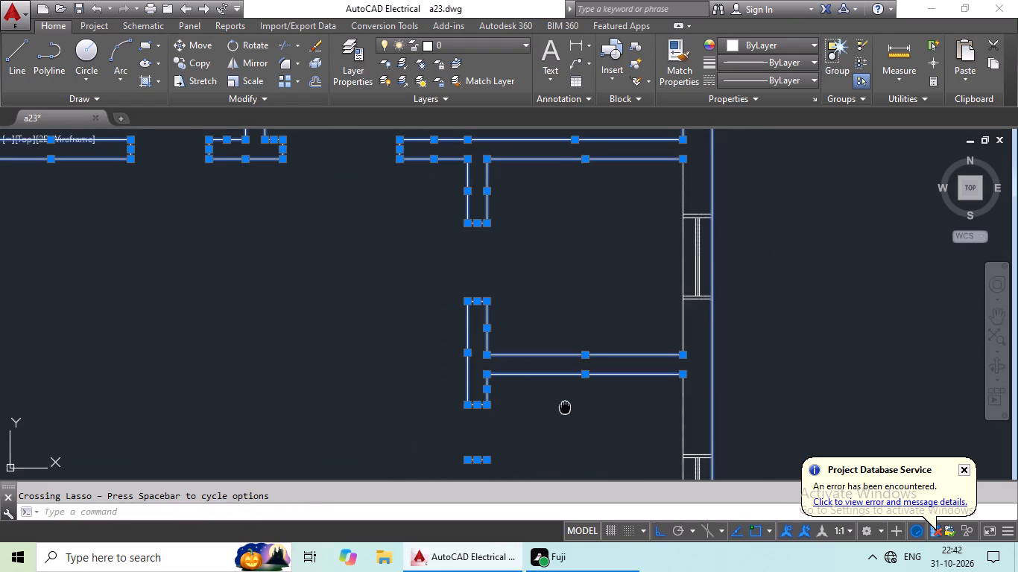
middle_click_drag(563, 406, 496, 393)
left_click_drag(775, 297, 497, 322)
Add the partition between the two small western rooms, its door pier, the short line and the wall pier below to the selection.
scroll(663, 330, "down", 2)
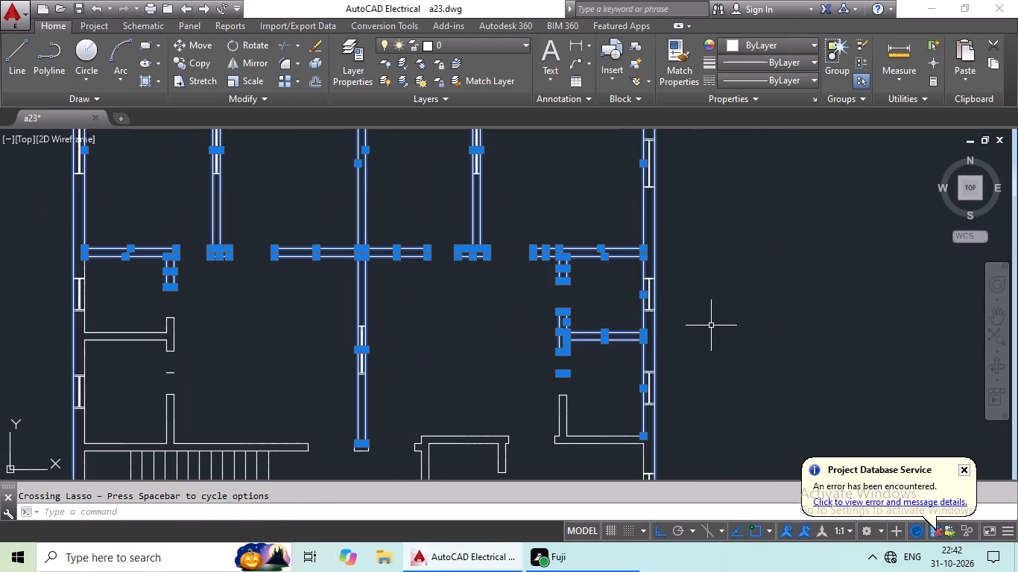
scroll(197, 306, "up", 3)
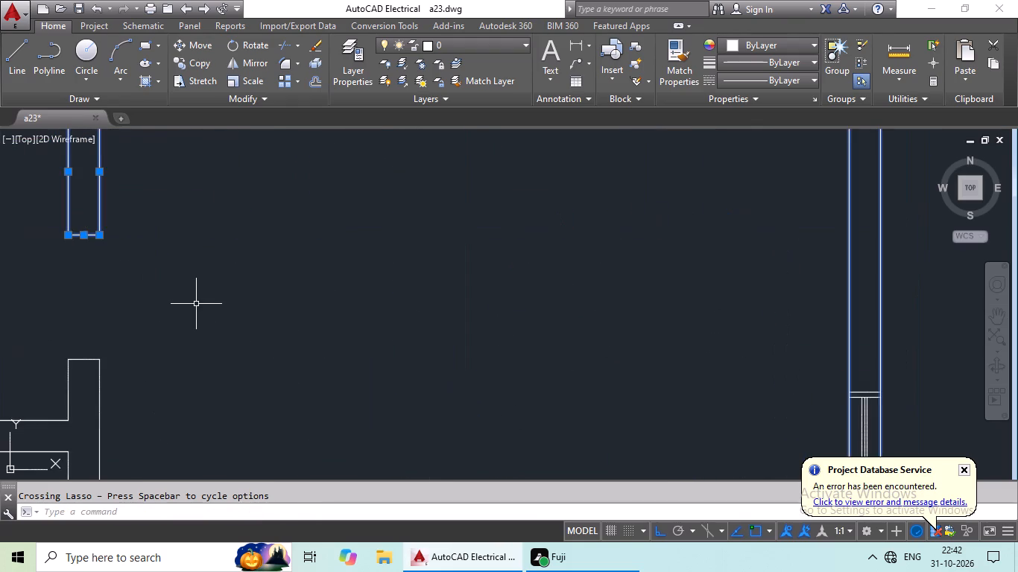
middle_click_drag(198, 305, 555, 105)
middle_click_drag(549, 193, 526, 235)
left_click_drag(575, 181, 301, 346)
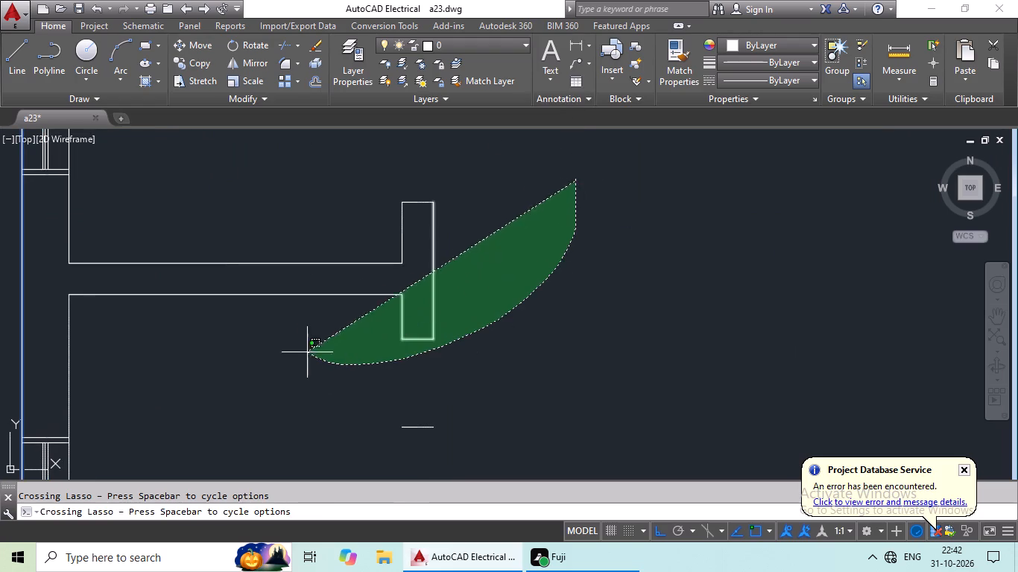
left_click_drag(301, 346, 288, 183)
middle_click_drag(646, 302, 641, 149)
left_click_drag(673, 179, 282, 210)
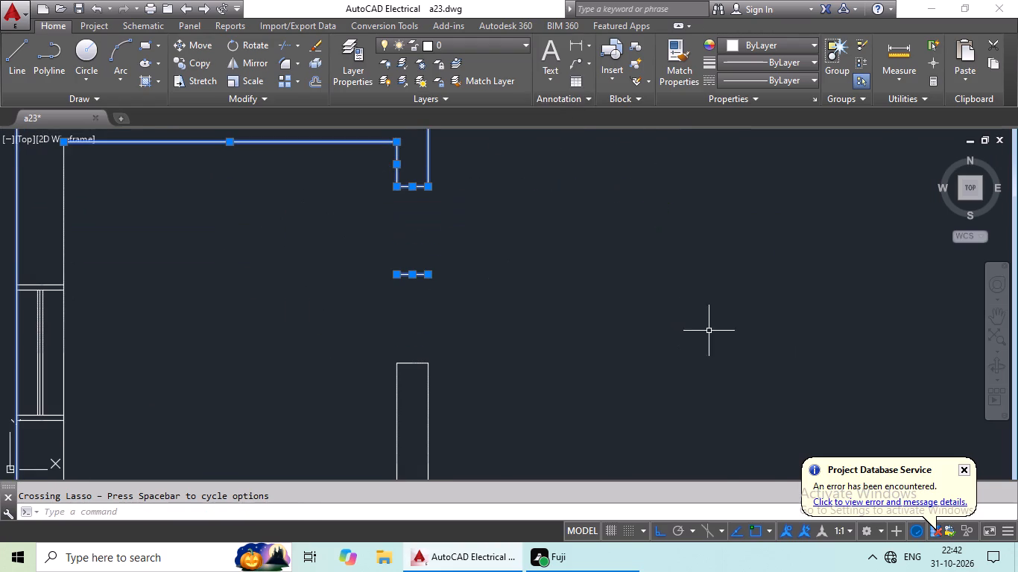
middle_click_drag(715, 329, 723, 194)
left_click_drag(759, 196, 329, 188)
Add the west wall's inner lines beside the two small western rooms to the selection, without the windows.
middle_click_drag(668, 296, 896, 246)
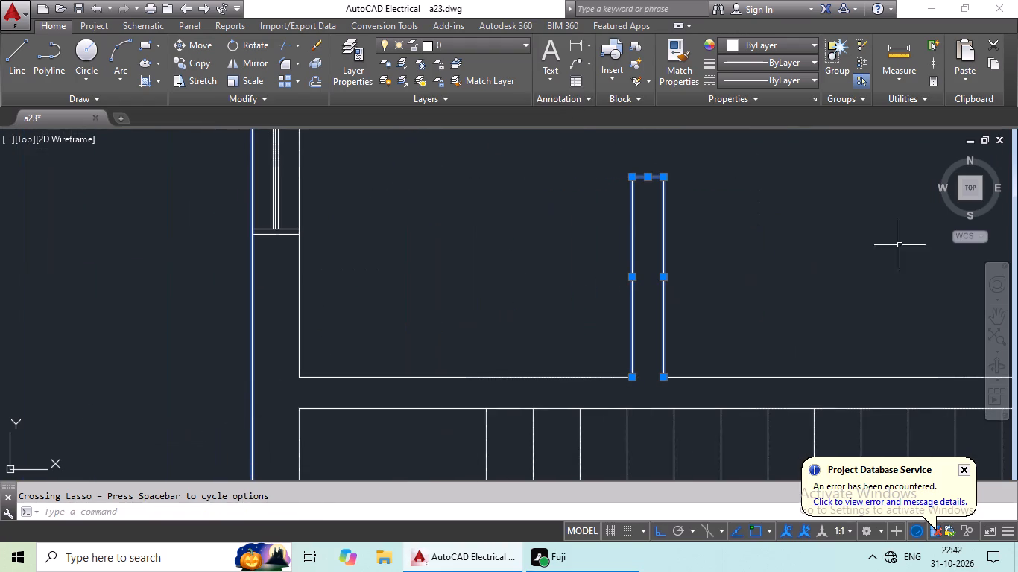
left_click_drag(503, 225, 42, 445)
scroll(391, 351, "down", 2)
middle_click_drag(432, 322, 381, 467)
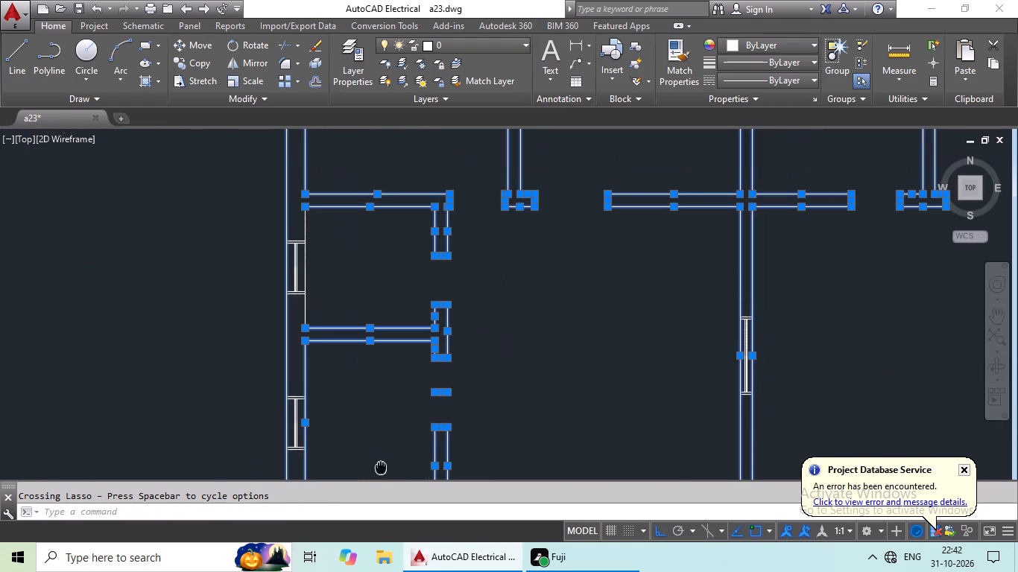
scroll(341, 283, "up", 3)
left_click_drag(396, 287, 155, 425)
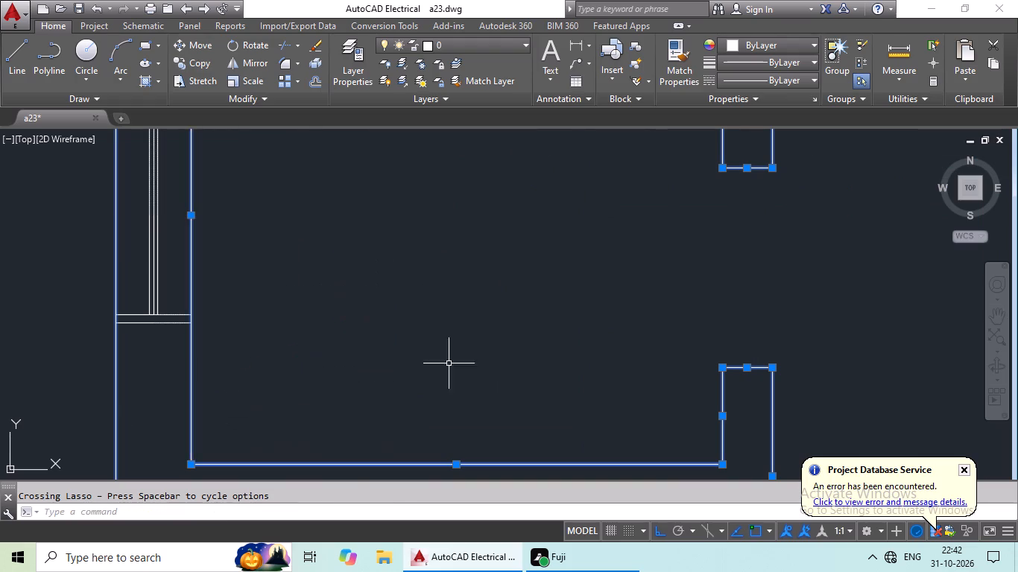
Add both lines and the east end cap of the wall along the staircase's north side to the selection.
scroll(455, 357, "down", 2)
middle_click_drag(471, 287, 477, 224)
middle_click_drag(479, 415, 483, 258)
middle_click_drag(491, 345, 492, 344)
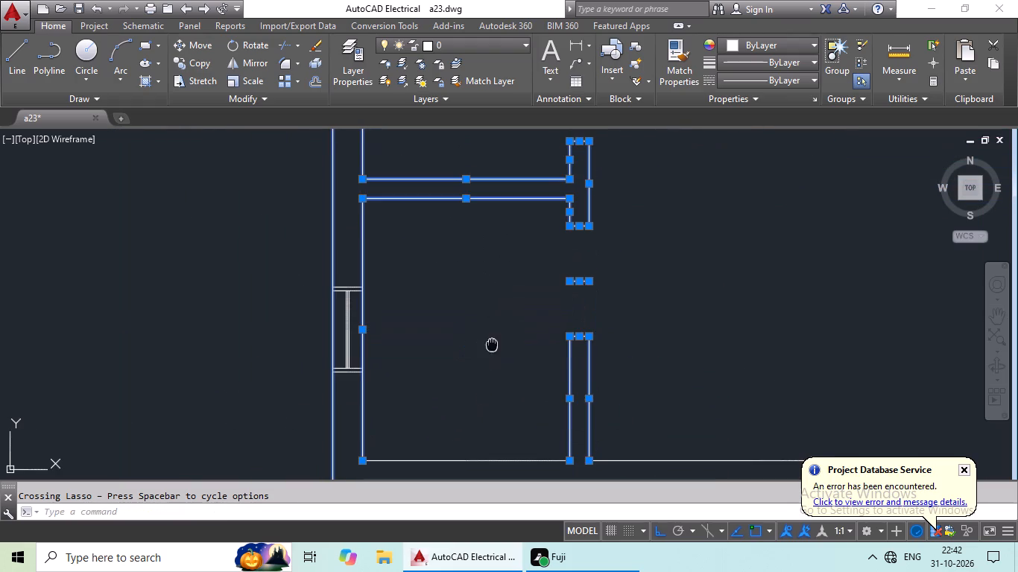
middle_click_drag(492, 344, 481, 214)
left_click_drag(485, 257, 371, 401)
scroll(423, 389, "down", 1)
middle_click_drag(423, 382, 393, 247)
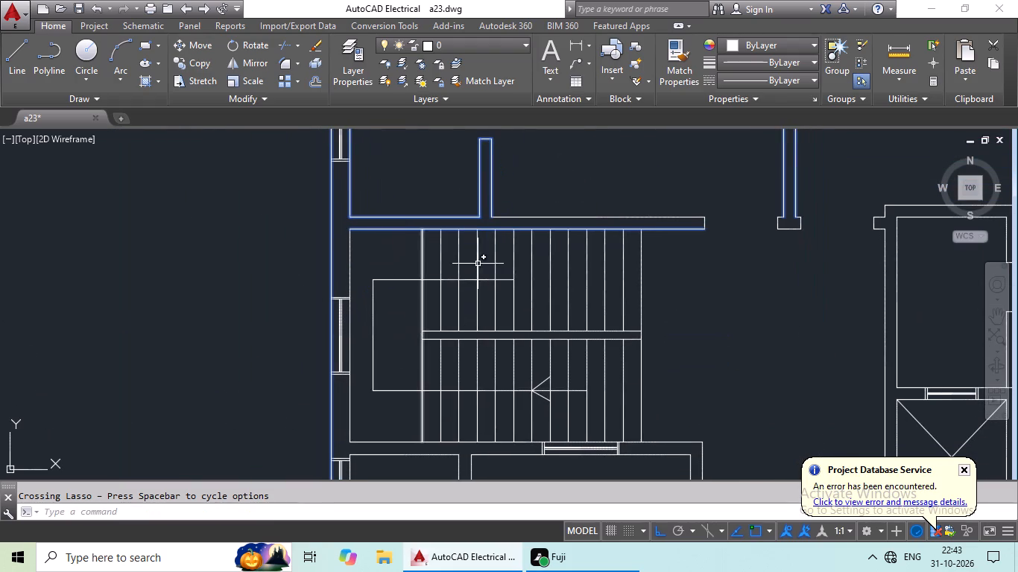
left_click_drag(747, 180, 484, 201)
Add the staircase treads, middle divider and direction arrow line, plus the west wall's inner line beside the stairs, to the selection.
scroll(723, 282, "down", 1)
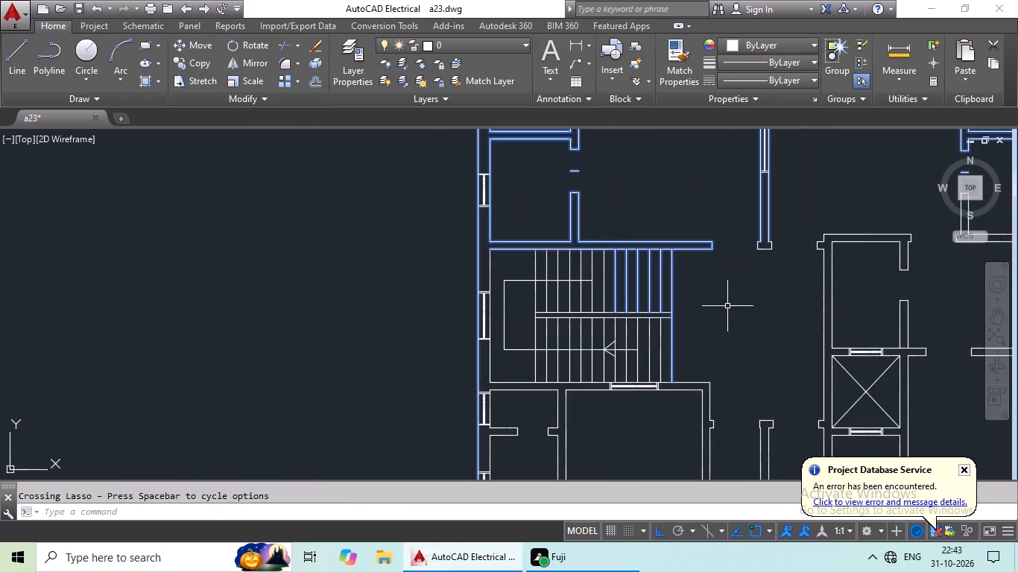
middle_click_drag(727, 306, 607, 214)
left_click_drag(668, 226, 404, 244)
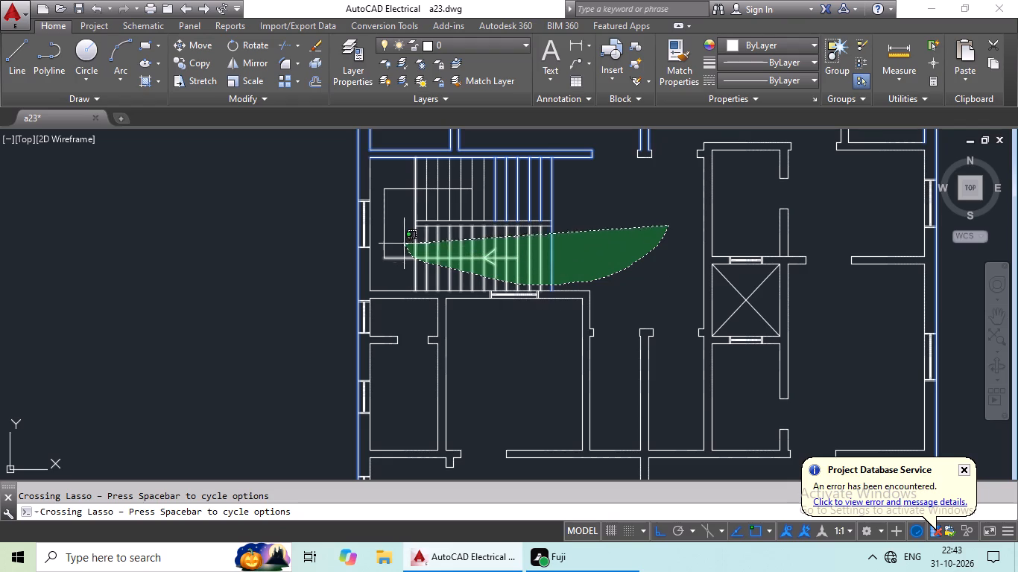
left_click_drag(404, 244, 399, 186)
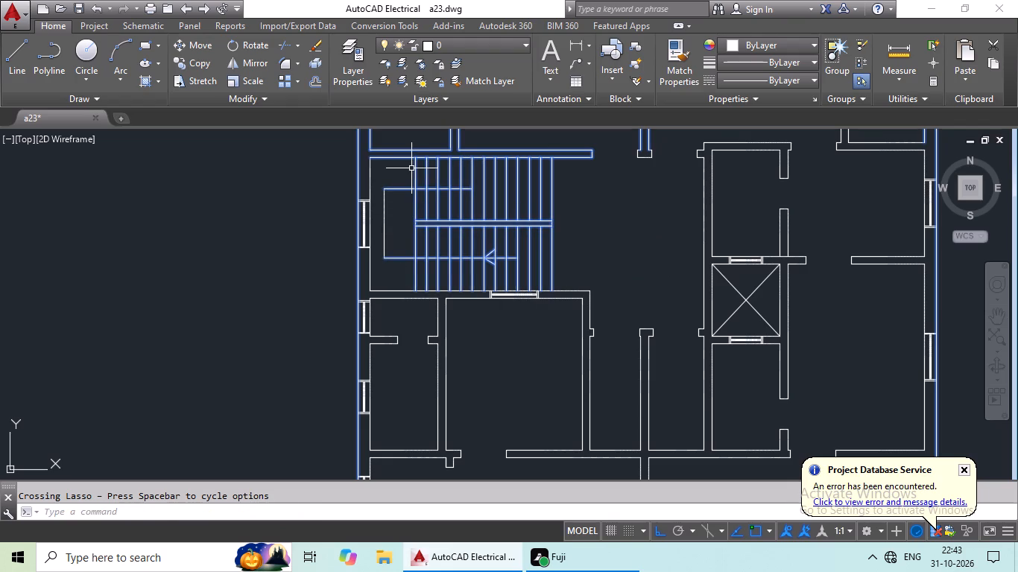
left_click_drag(411, 168, 451, 265)
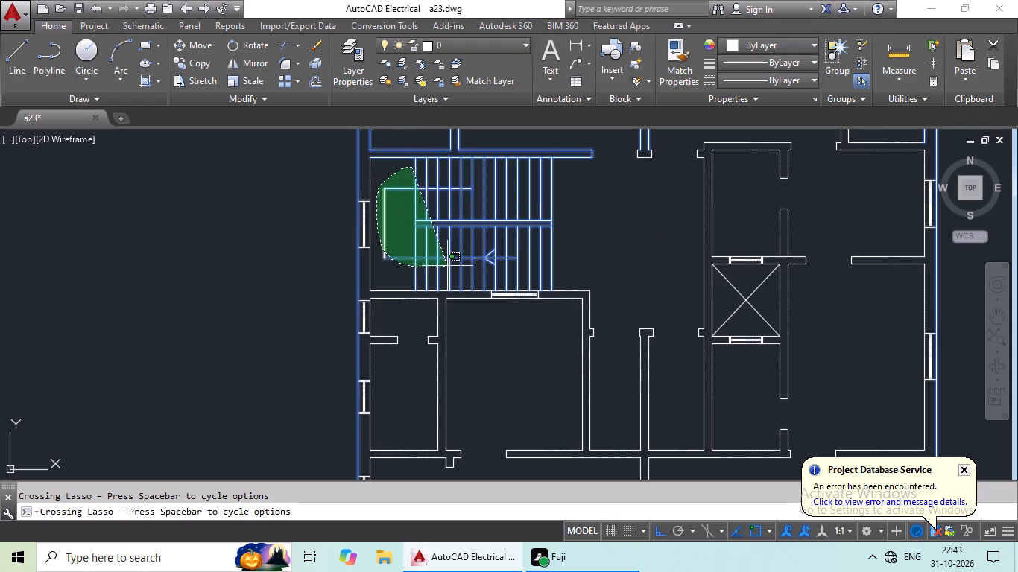
left_click_drag(451, 265, 480, 253)
scroll(378, 186, "up", 5)
left_click_drag(451, 165, 222, 226)
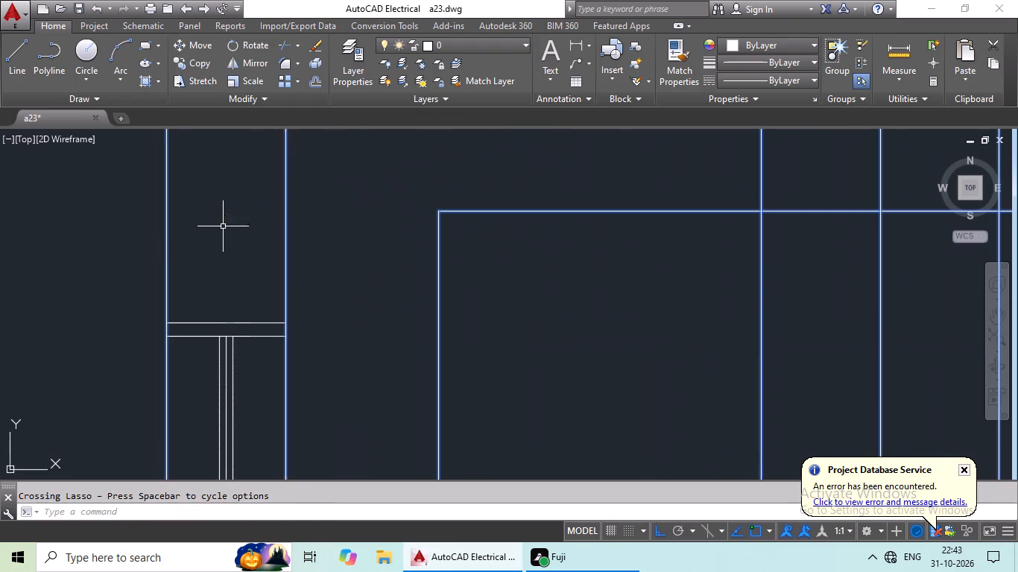
Add the small wall pier at the central partition's south end, northeast of the staircase, to the selection.
scroll(376, 203, "down", 3)
scroll(619, 217, "down", 3)
middle_click_drag(695, 241, 603, 237)
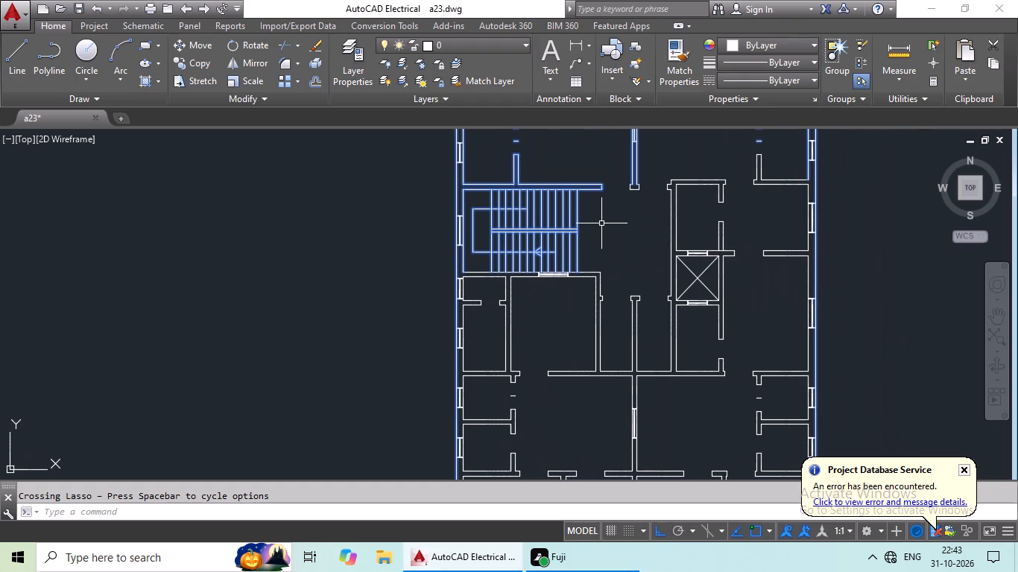
scroll(658, 172, "up", 3)
left_click_drag(659, 172, 490, 208)
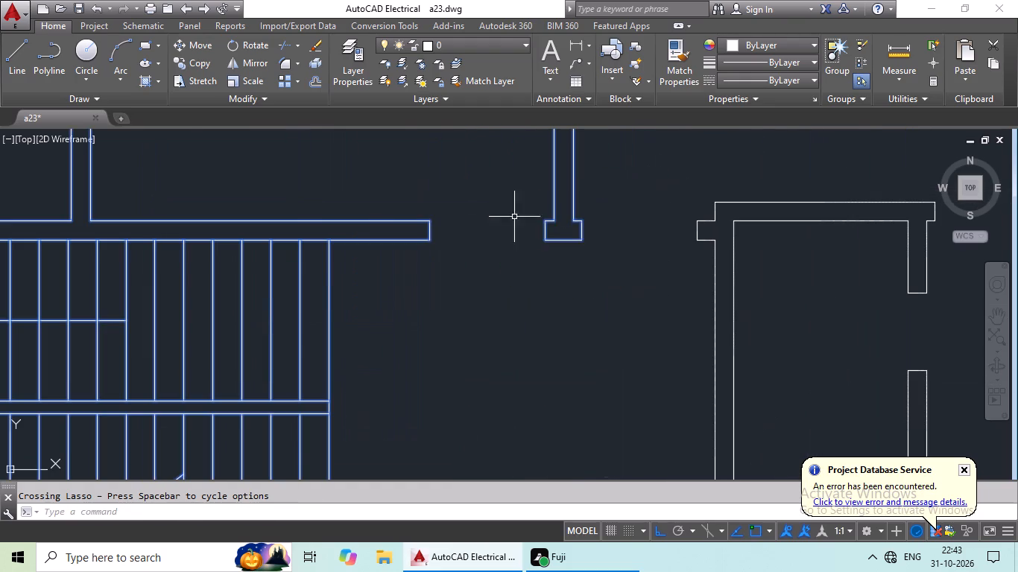
Add the lower small eastern room's south wall lines and its upright door pier to the selection.
scroll(592, 224, "down", 2)
middle_click_drag(607, 223, 414, 327)
scroll(515, 247, "down", 1)
scroll(546, 274, "up", 2)
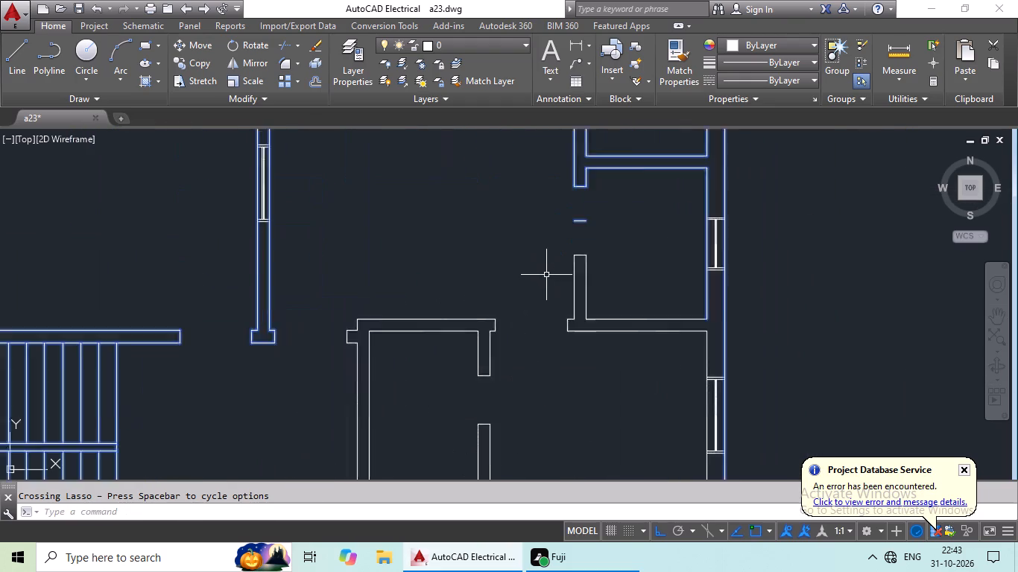
scroll(546, 275, "up", 1)
middle_click_drag(537, 317, 470, 248)
left_click_drag(603, 169, 533, 351)
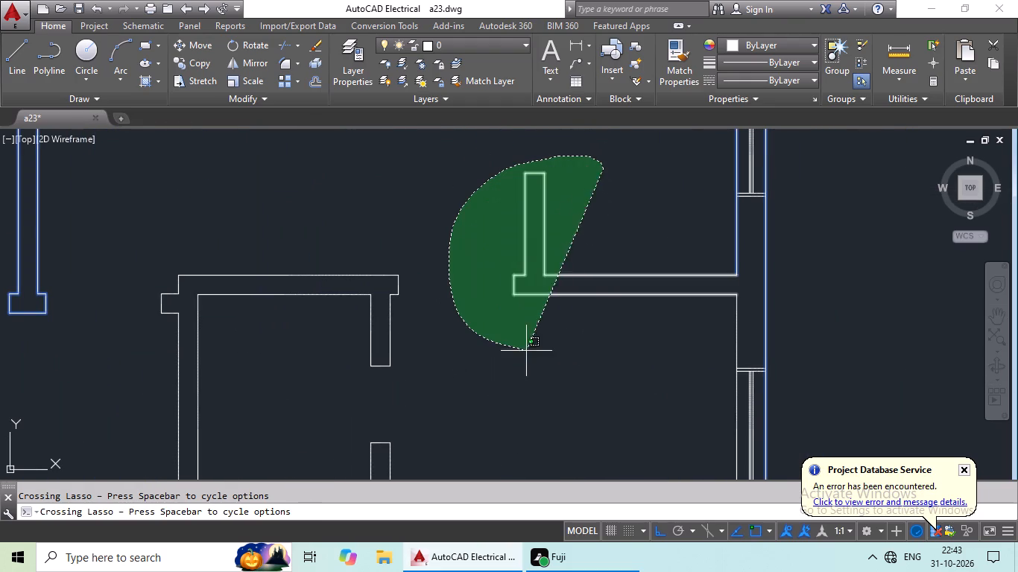
left_click_drag(533, 351, 633, 264)
Add the north, west and upper east wall lines of the room north of the crossed shaft to the selection.
middle_click_drag(519, 303, 604, 250)
left_click_drag(536, 200, 224, 214)
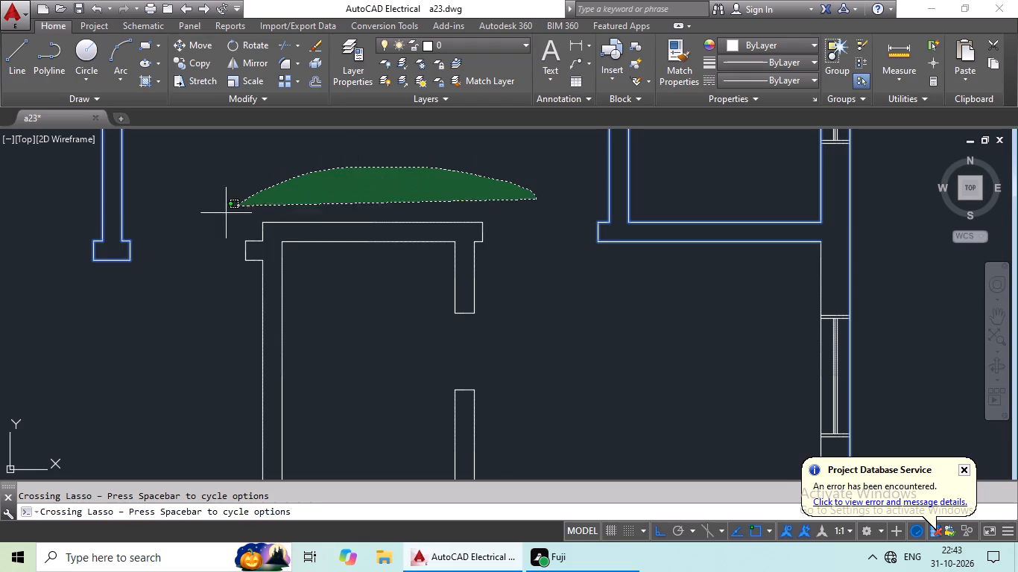
left_click_drag(224, 214, 519, 328)
Add the shaft's north and east wall lines, the door pier above, the eastern doorway wall and adjoining east wall inner lines to the selection.
middle_click_drag(563, 367, 534, 121)
left_click_drag(551, 147, 517, 256)
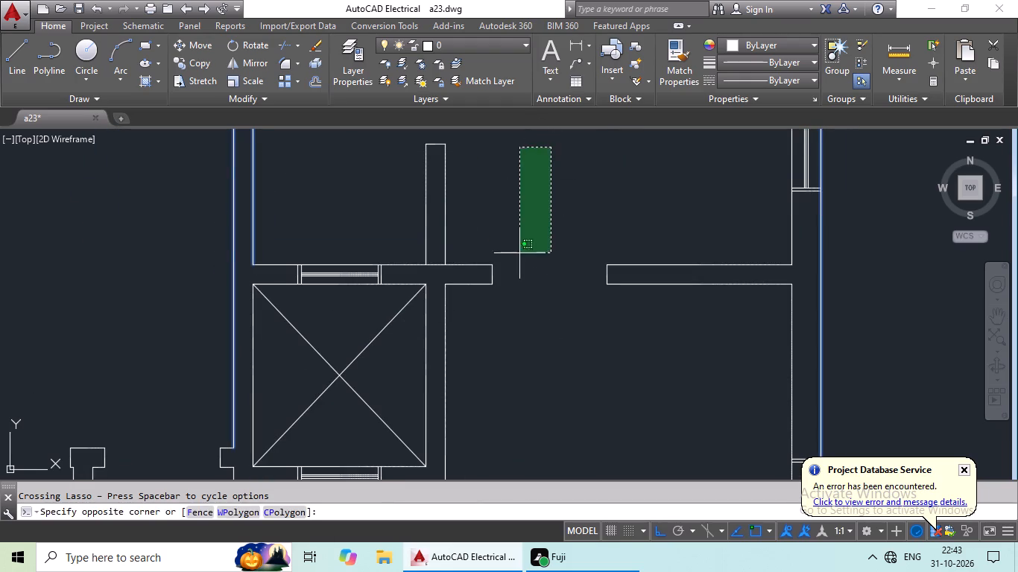
left_click_drag(517, 256, 395, 142)
middle_click_drag(519, 212, 483, 276)
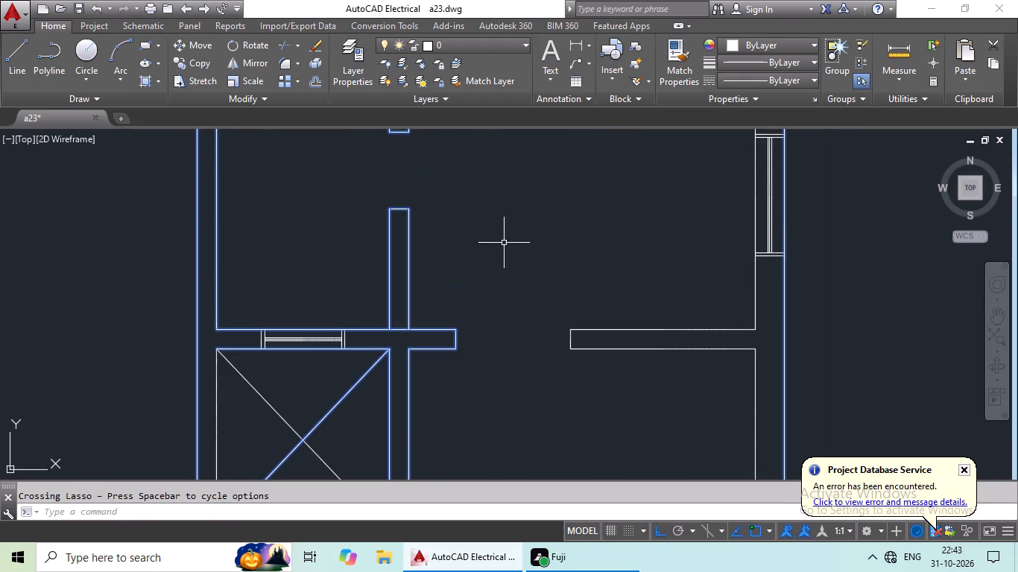
left_click_drag(518, 206, 452, 259)
middle_click_drag(473, 233, 452, 320)
middle_click_drag(499, 273, 475, 224)
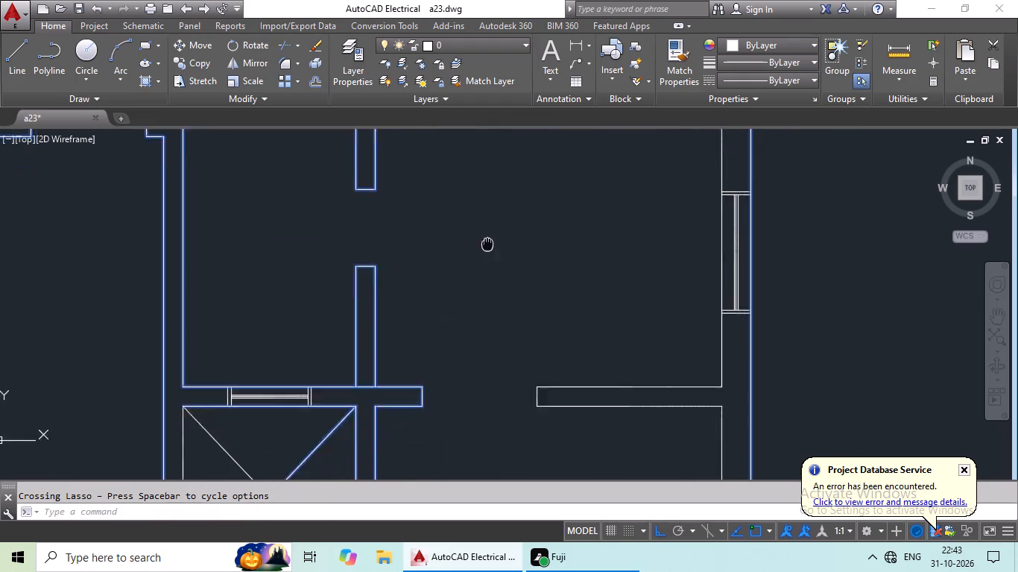
middle_click_drag(475, 224, 432, 134)
left_click_drag(525, 164, 810, 317)
Add the shaft's remaining diagonal and its west inner wall line to the selection.
scroll(823, 276, "down", 3)
middle_click_drag(818, 285, 759, 285)
scroll(607, 337, "up", 3)
left_click_drag(821, 225, 607, 247)
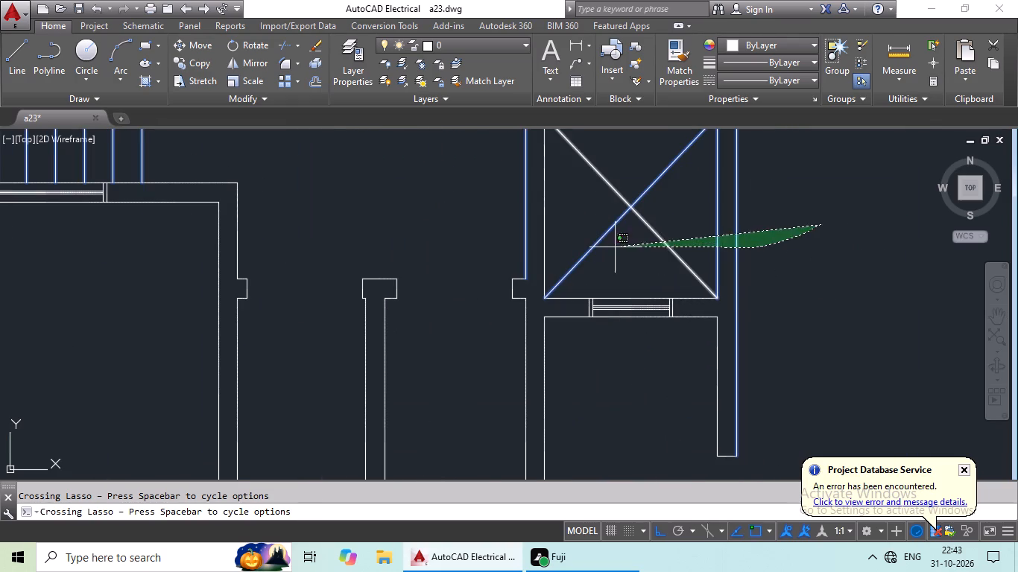
left_click_drag(607, 247, 485, 229)
Add the shaft's south wall lines and the door partition end southeast of it to the selection, without the window.
scroll(561, 232, "down", 2)
middle_click_drag(561, 232, 482, 192)
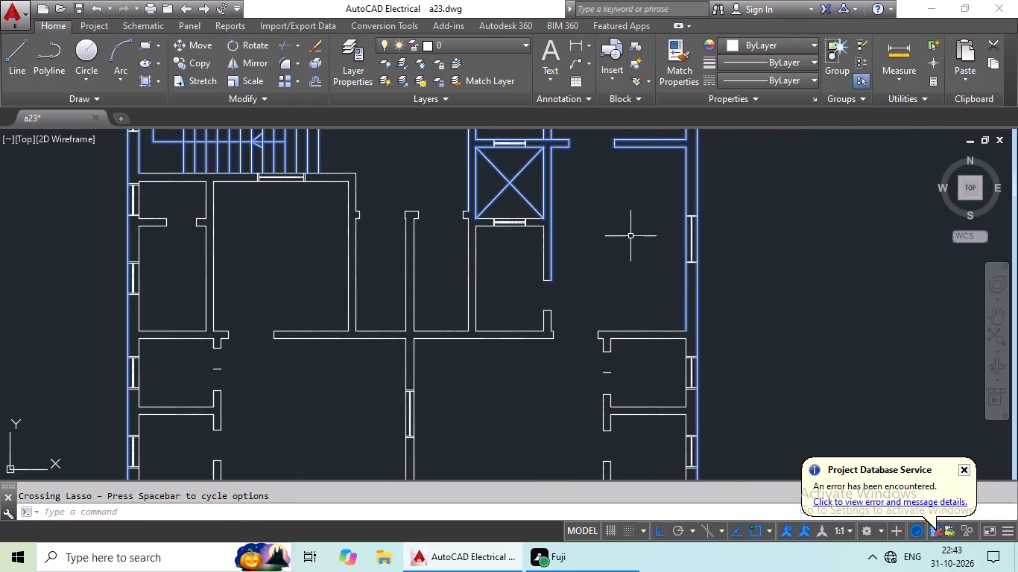
scroll(609, 243, "up", 2)
left_click_drag(619, 245, 367, 331)
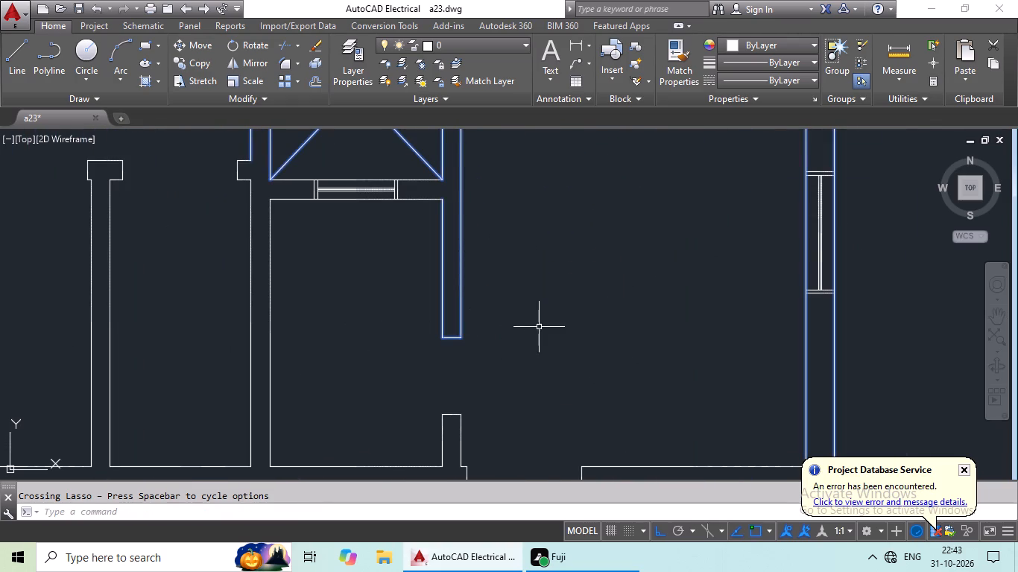
middle_click_drag(548, 335, 554, 394)
scroll(417, 228, "up", 4)
left_click_drag(431, 238, 399, 430)
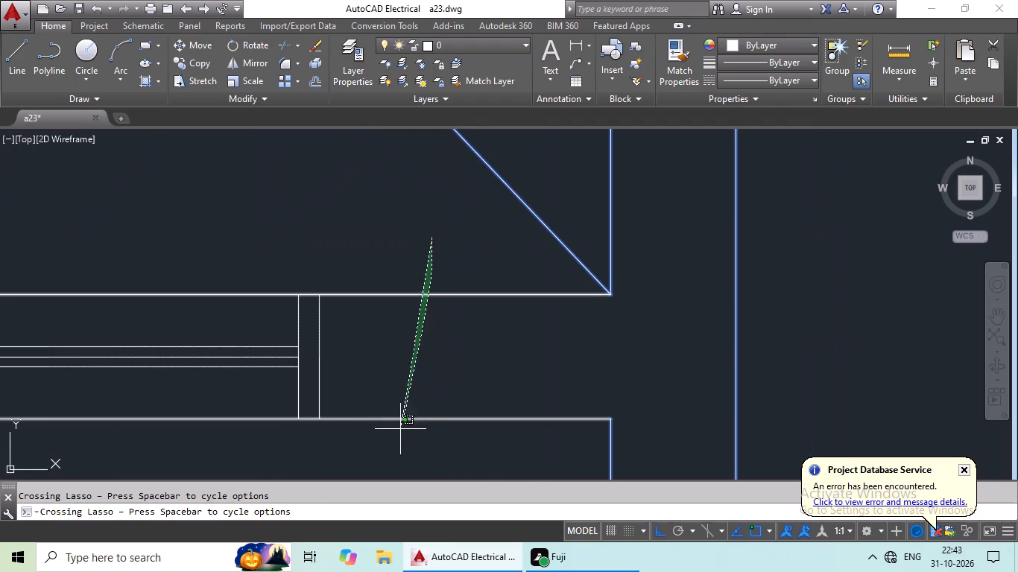
left_click_drag(399, 430, 399, 438)
Add the west wall lines of the room south of the shaft to the selection.
scroll(416, 425, "down", 3)
middle_click_drag(416, 423, 520, 180)
middle_click_drag(505, 312, 578, 250)
left_click_drag(487, 232, 432, 285)
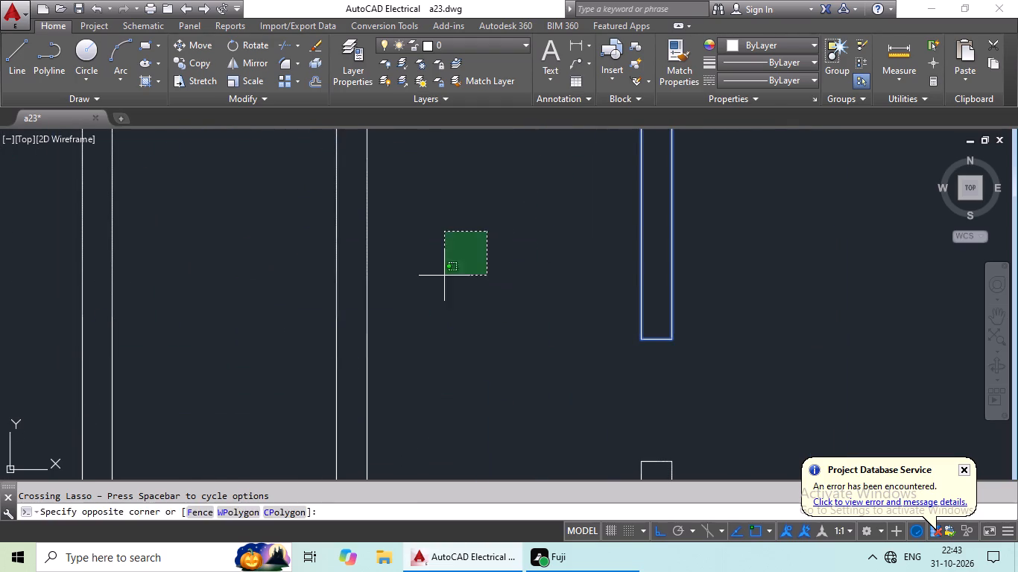
left_click_drag(432, 285, 252, 386)
Add that room's south wall with its door pier and the parallel partition lines to the west to the selection.
scroll(379, 329, "down", 2)
middle_click_drag(382, 336, 402, 285)
left_click_drag(584, 296, 355, 432)
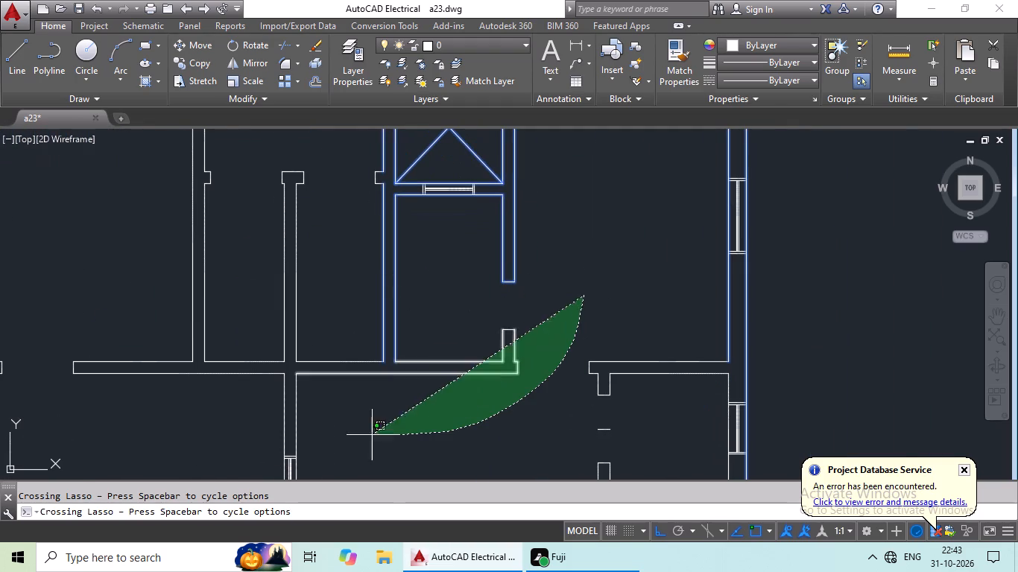
left_click_drag(355, 432, 244, 325)
middle_click_drag(359, 324, 401, 530)
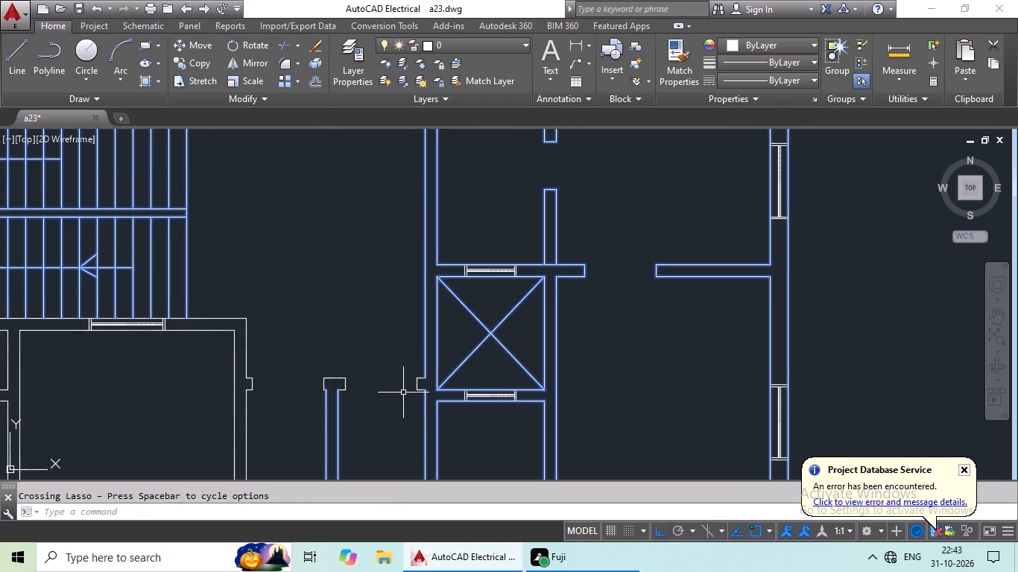
Add the T-shaped partition head and the small door pier west of the shaft to the selection.
left_click_drag(395, 334, 359, 448)
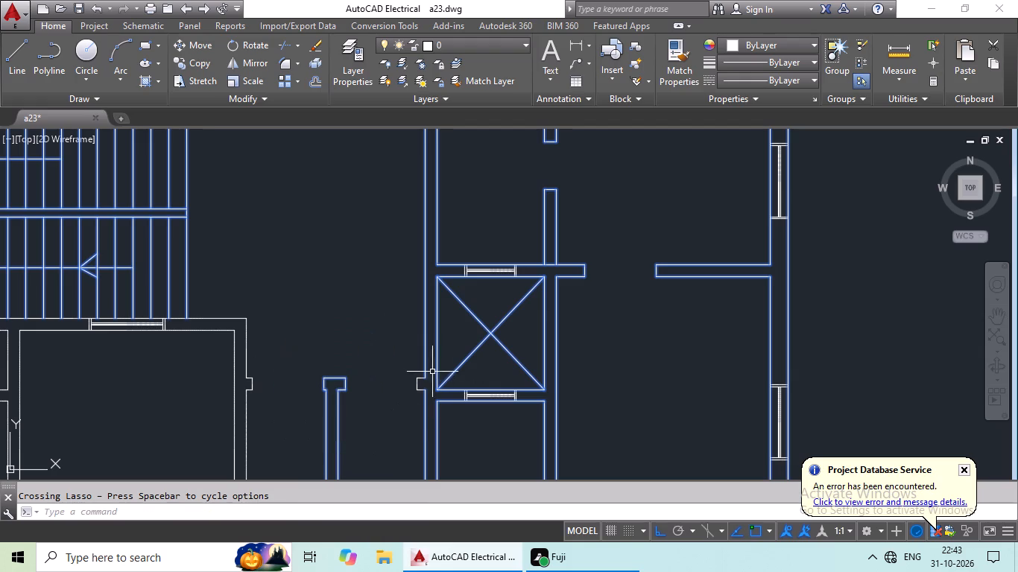
left_click_drag(402, 347, 434, 393)
Add the east wall with its door pier and the north wall lines of the room south of the staircase to the selection, without the window.
middle_click_drag(355, 421, 405, 380)
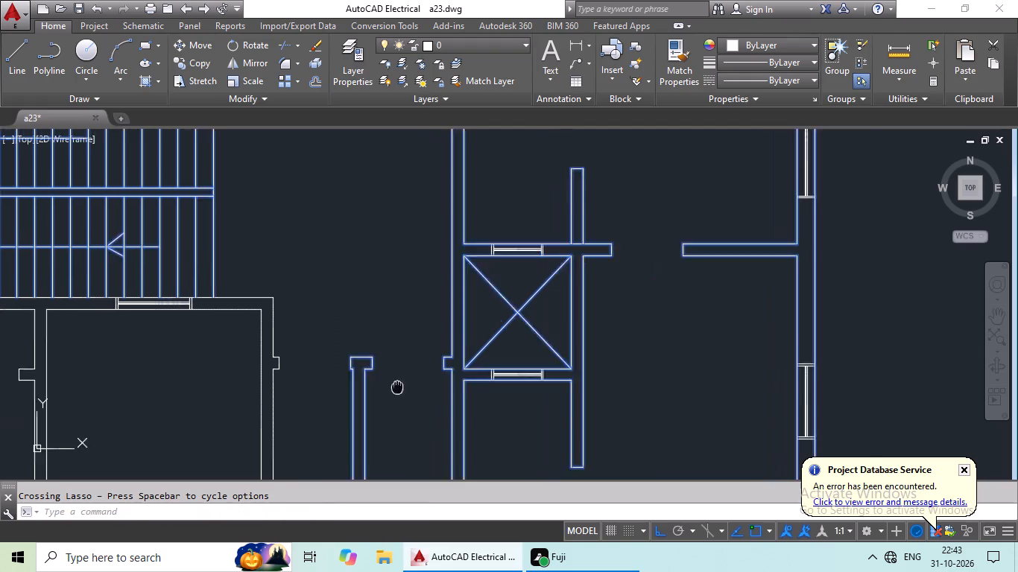
middle_click_drag(405, 380, 459, 294)
scroll(461, 325, "down", 1)
scroll(405, 253, "up", 3)
left_click_drag(411, 259, 231, 448)
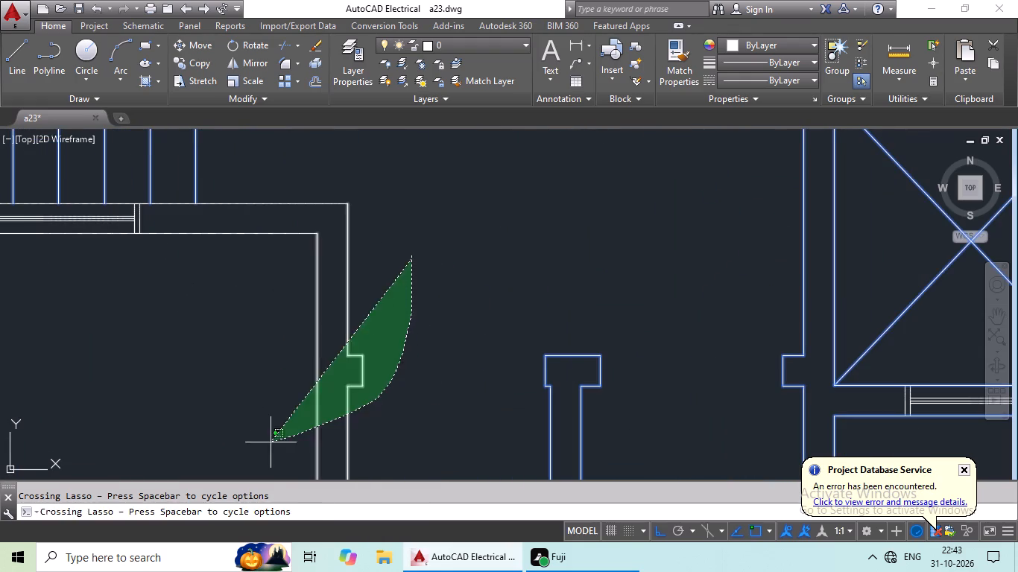
left_click_drag(231, 448, 154, 415)
middle_click_drag(454, 355, 453, 443)
left_click_drag(402, 225, 247, 374)
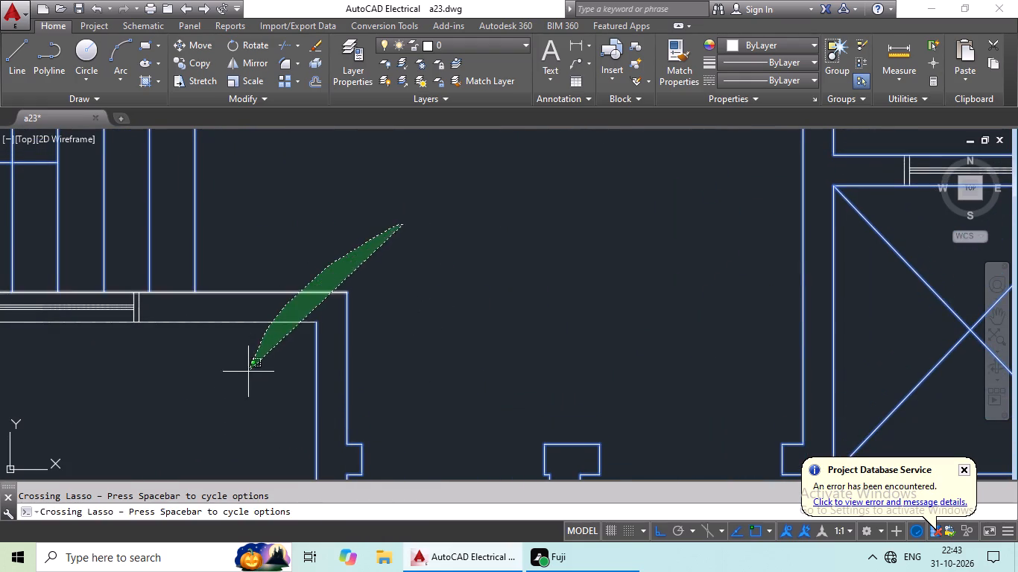
left_click_drag(247, 374, 247, 381)
Add that room's remaining south wall lines, its west partition and the wall stub across the doorway to the selection.
scroll(262, 413, "down", 1)
middle_click_drag(302, 432, 402, 131)
scroll(473, 281, "down", 1)
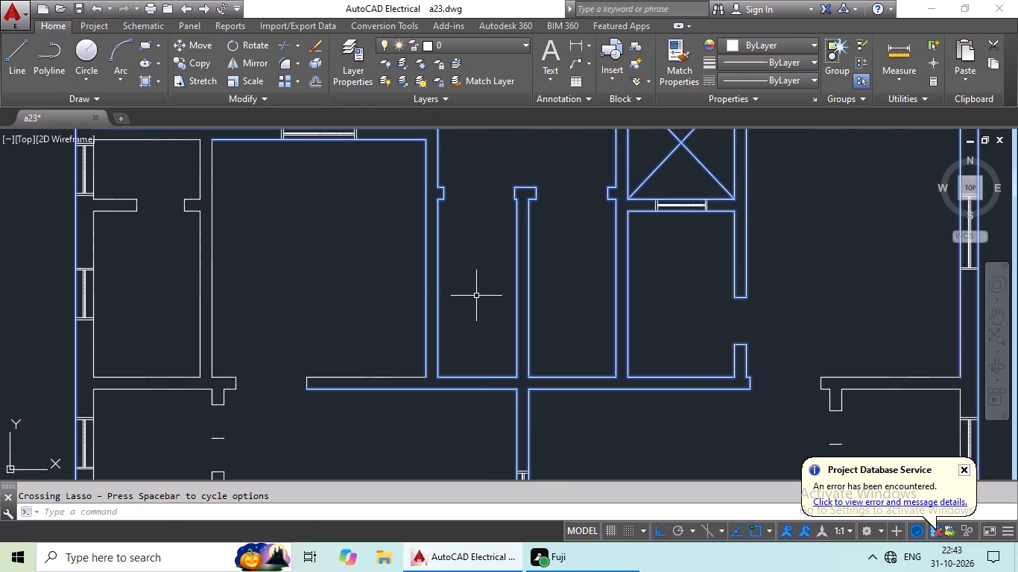
left_click_drag(478, 308, 280, 329)
middle_click_drag(313, 325, 423, 281)
left_click_drag(420, 264, 306, 393)
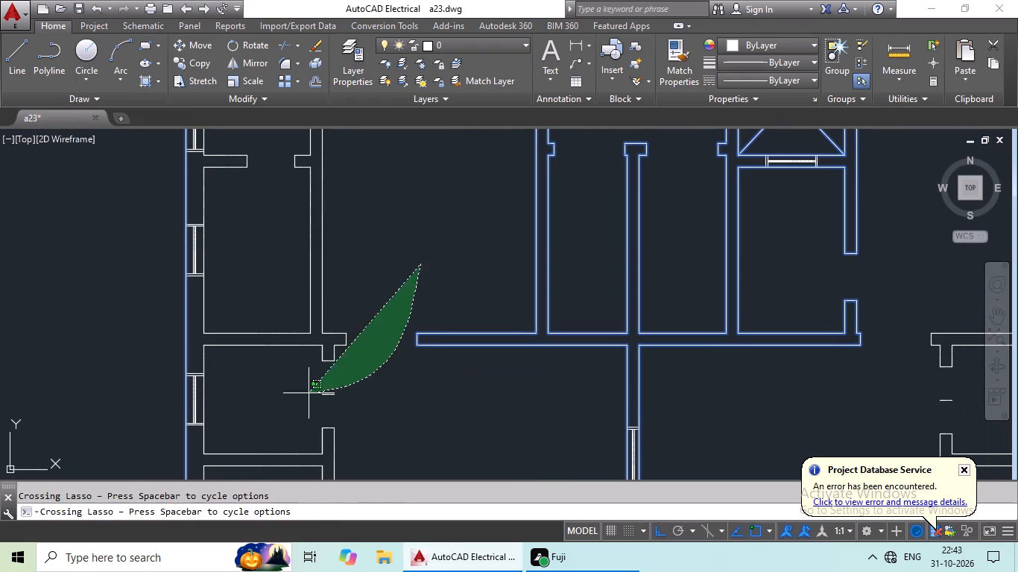
left_click_drag(306, 393, 265, 282)
Add the door piers, partitions and inner west wall lines around the small west rooms to the selection, without windows.
middle_click_drag(380, 290, 402, 153)
left_click_drag(414, 274, 294, 380)
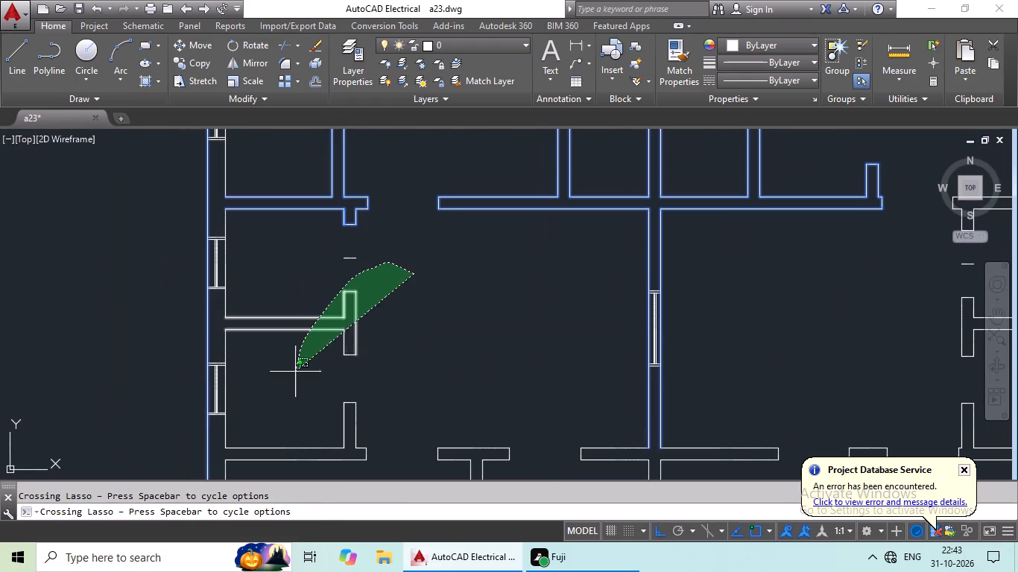
left_click_drag(294, 380, 437, 428)
middle_click_drag(388, 334, 550, 360)
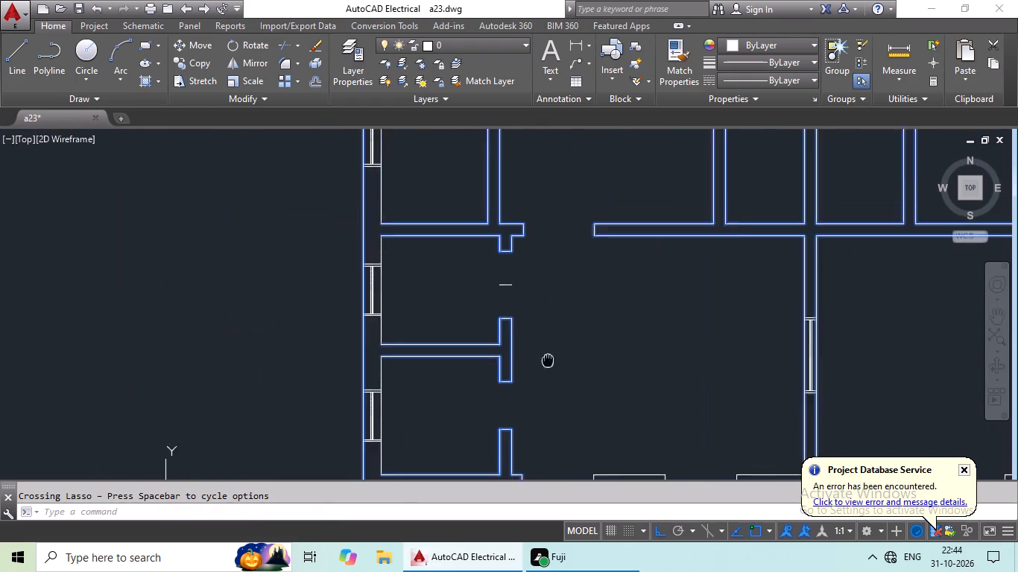
middle_click_drag(550, 360, 569, 358)
scroll(458, 334, "up", 3)
left_click_drag(452, 282, 107, 373)
scroll(327, 312, "down", 2)
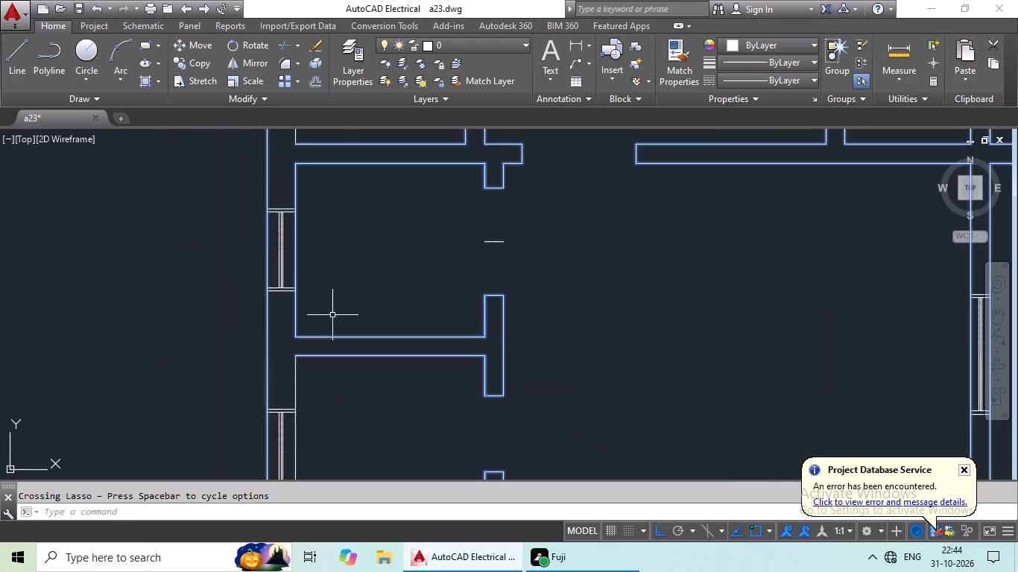
middle_click_drag(350, 312, 354, 494)
left_click_drag(371, 226, 197, 340)
Add both door stubs and the east wall line of the small room below the staircase's west end to the selection.
scroll(329, 310, "down", 2)
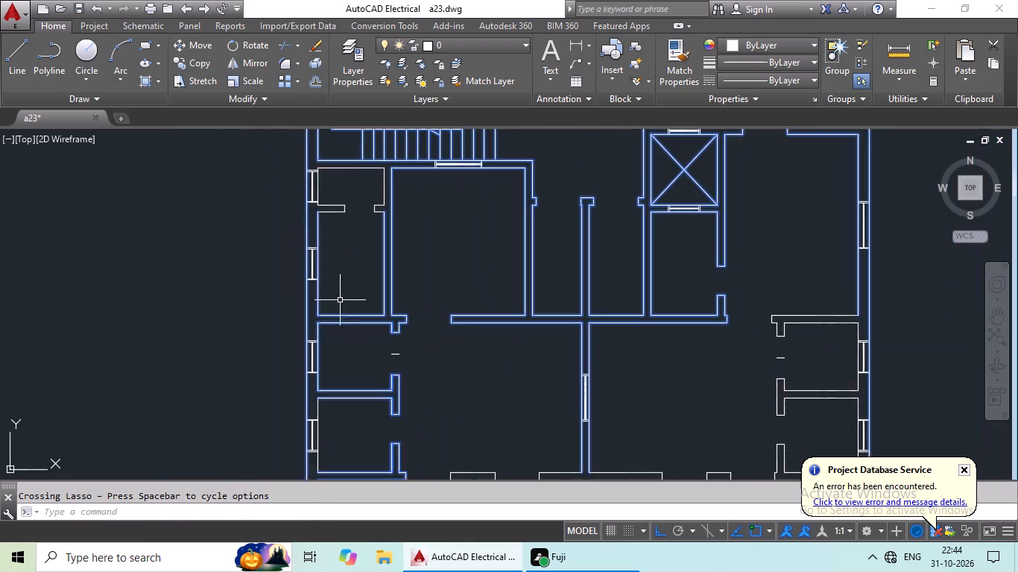
middle_click_drag(353, 293, 323, 374)
scroll(328, 274, "up", 4)
left_click_drag(336, 278, 154, 333)
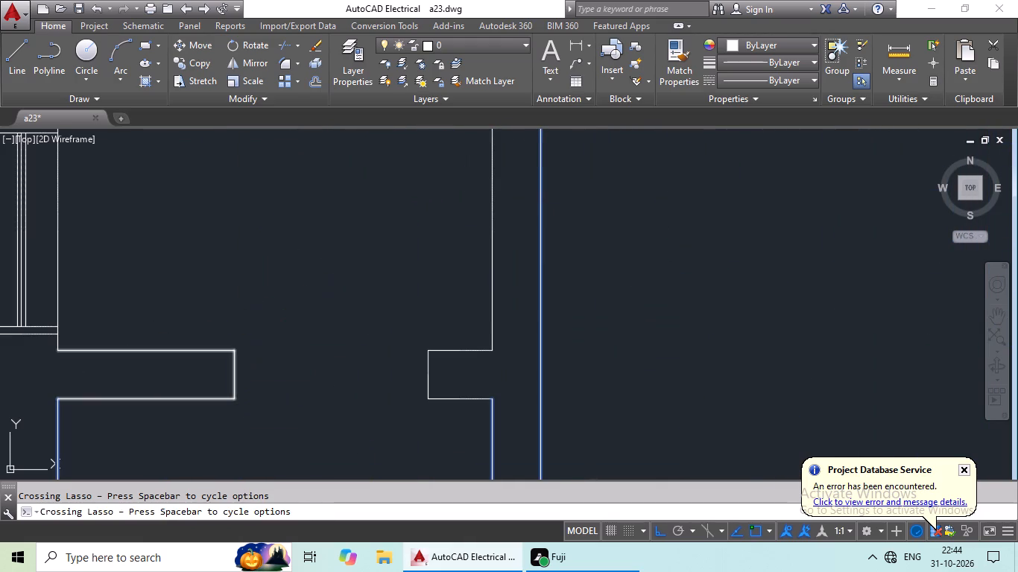
left_click_drag(313, 279, 584, 346)
left_click_drag(679, 304, 671, 314)
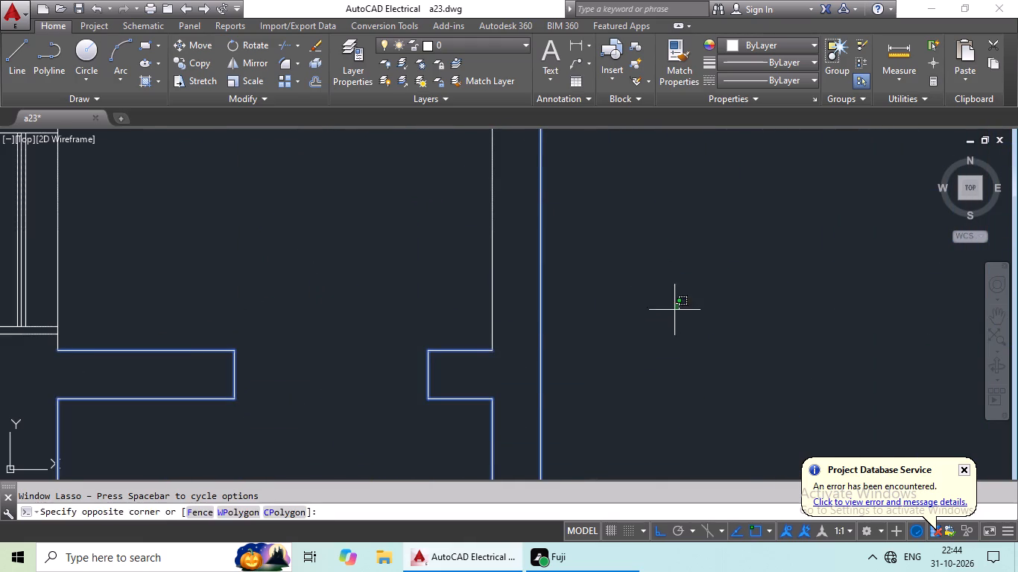
left_click_drag(671, 314, 382, 295)
Add that small room's inner west wall line and north wall line to the selection, without the window.
middle_click_drag(387, 299, 711, 395)
left_click_drag(627, 334, 393, 378)
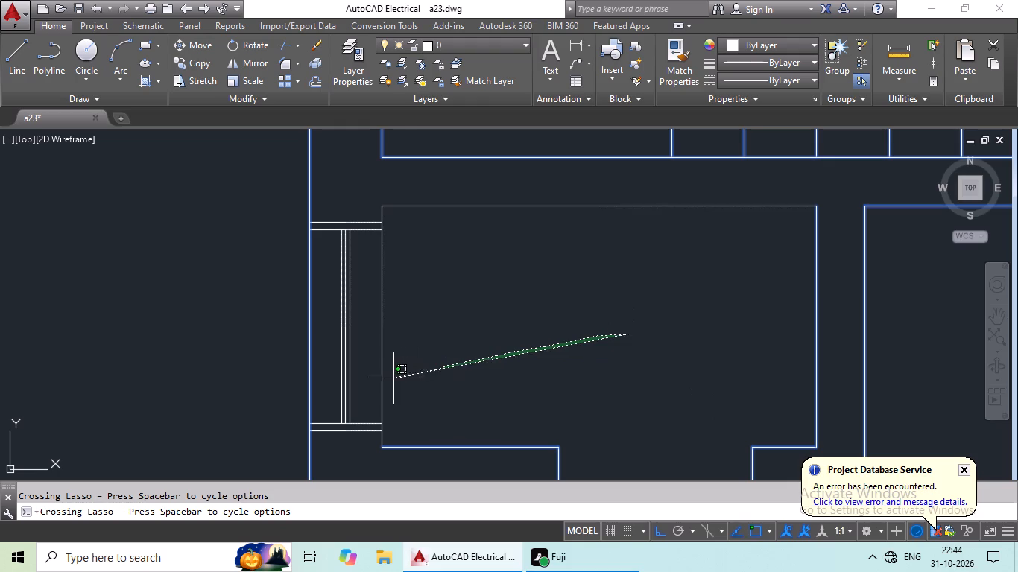
left_click_drag(393, 378, 376, 382)
middle_click_drag(547, 326, 539, 430)
left_click_drag(566, 231, 547, 295)
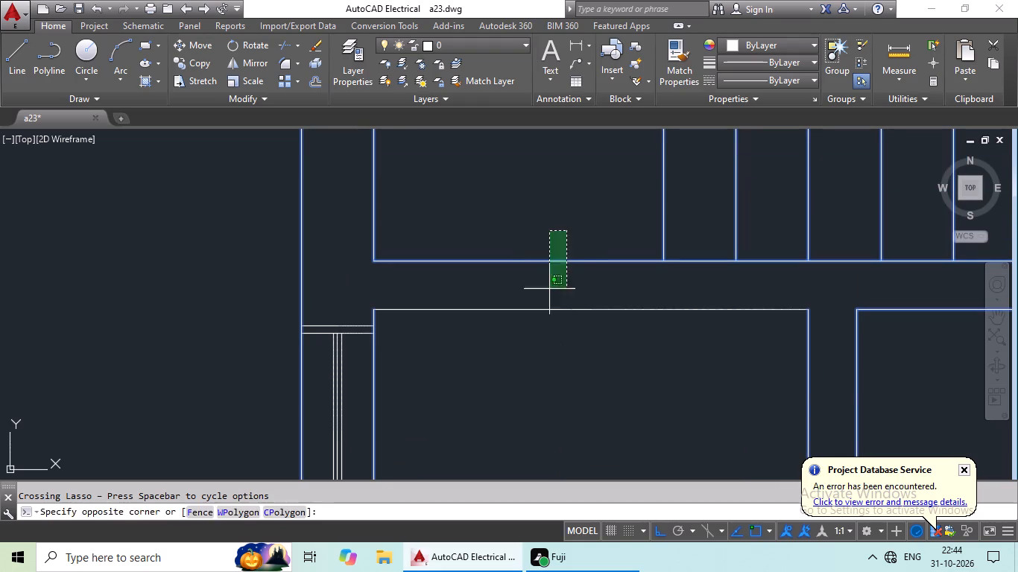
left_click_drag(547, 295, 503, 392)
Add the T-shaped partition and the wall stub at the central wall, south of the large west room, to the selection.
scroll(529, 407, "down", 3)
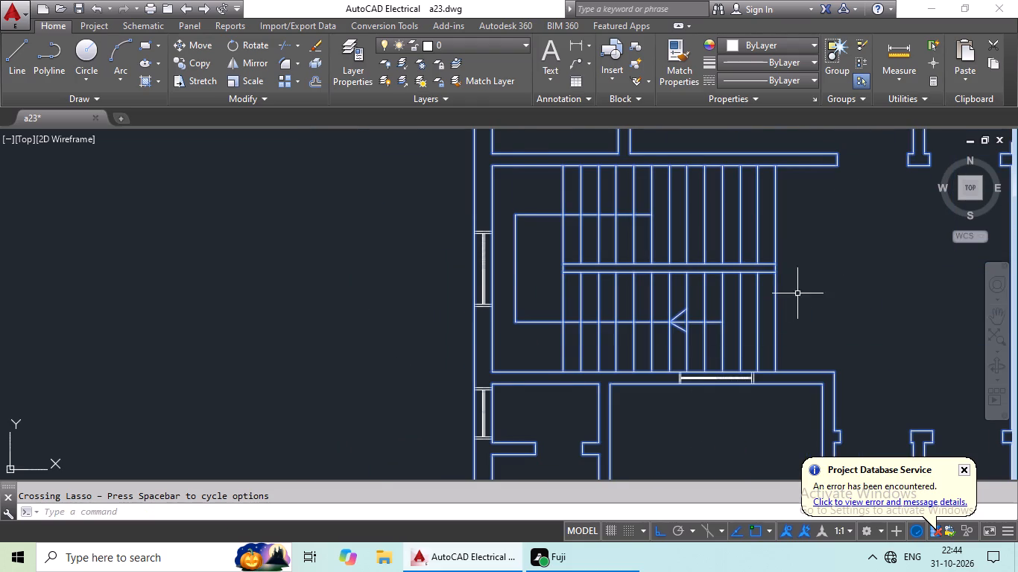
middle_click_drag(895, 265, 790, 266)
middle_click_drag(758, 290, 684, 214)
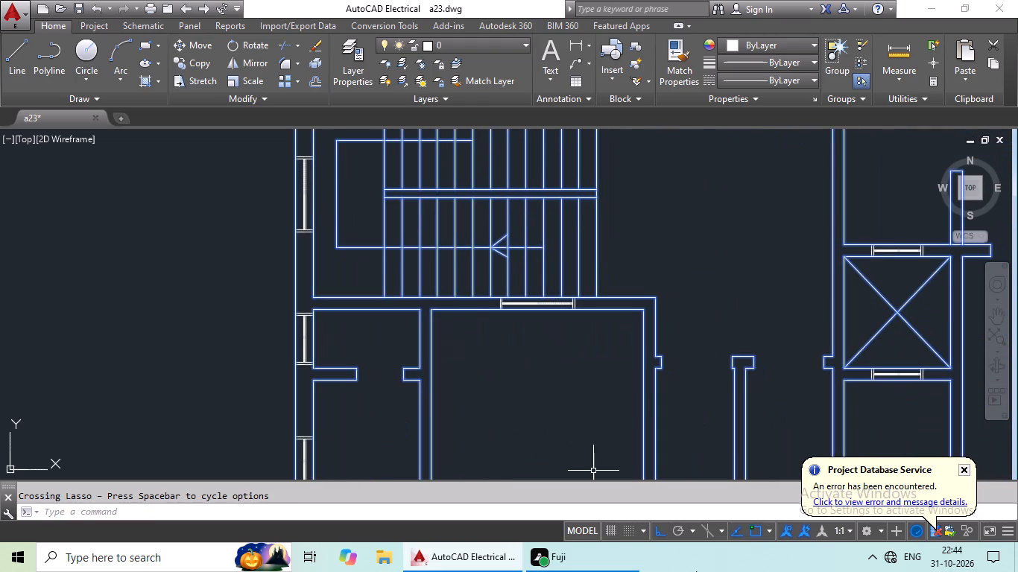
scroll(658, 413, "down", 2)
middle_click_drag(630, 445, 607, 318)
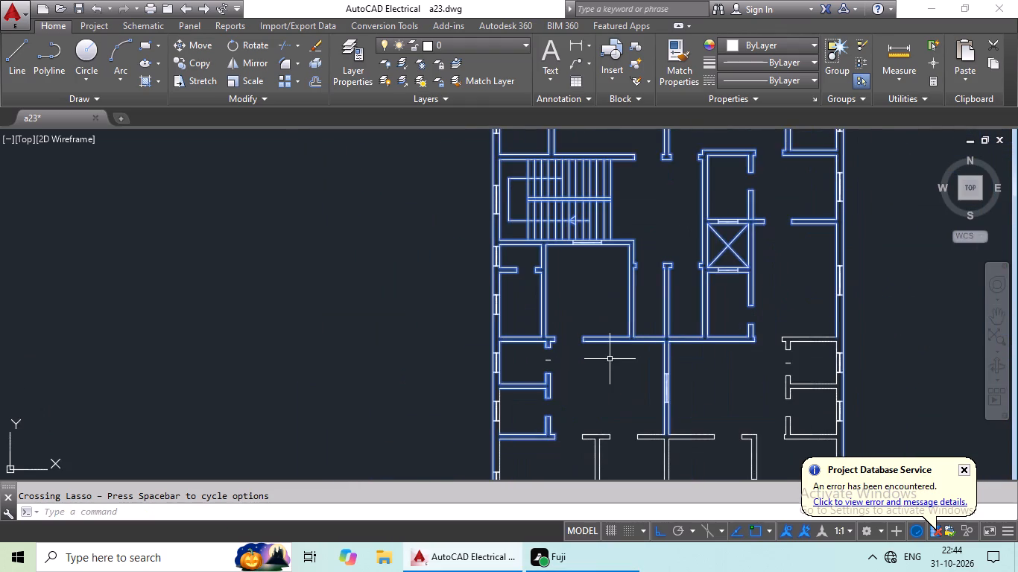
middle_click_drag(610, 360, 618, 235)
scroll(624, 282, "up", 2)
left_click_drag(653, 287, 573, 445)
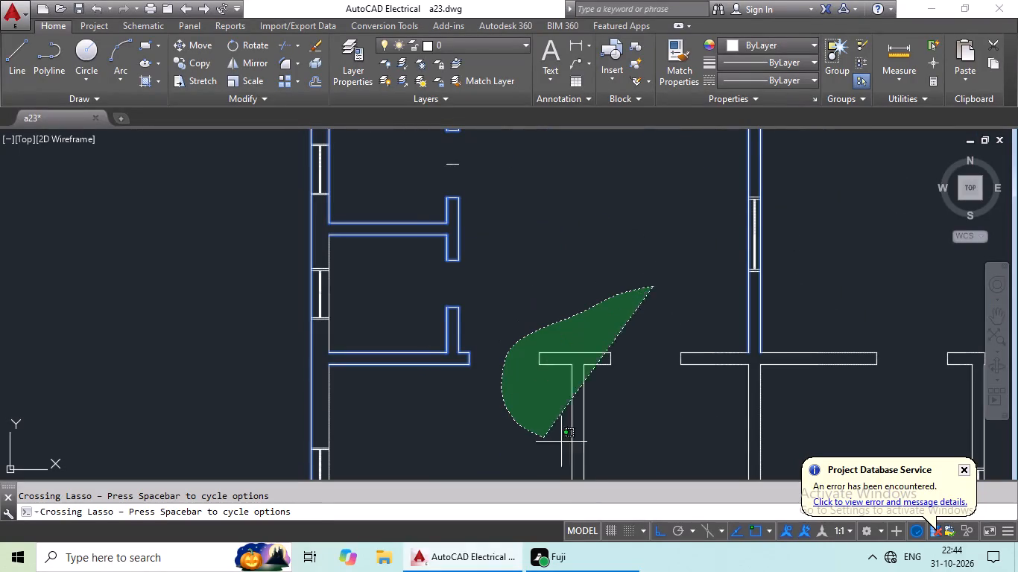
left_click_drag(573, 445, 756, 402)
Add the inner west wall line of the lower small west room to the selection, without the window.
scroll(360, 299, "up", 2)
scroll(341, 389, "up", 2)
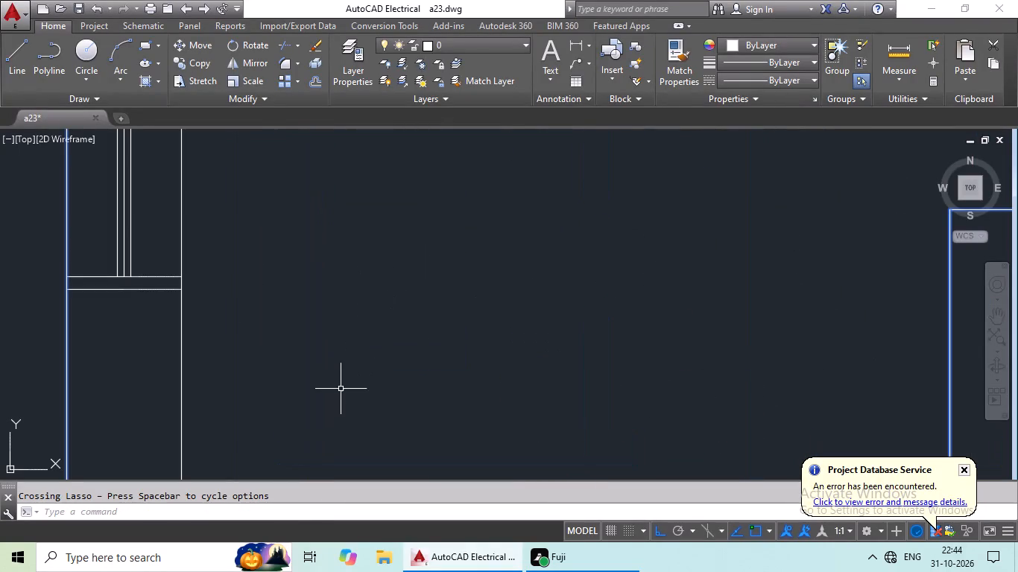
left_click_drag(361, 341, 72, 403)
left_click(72, 404)
Add the short isolated line in the upper small west room's doorway to the selection.
scroll(238, 360, "down", 3)
middle_click_drag(281, 334, 292, 504)
scroll(292, 390, "down", 1)
middle_click_drag(294, 403, 316, 314)
scroll(431, 192, "up", 3)
left_click_drag(417, 239, 299, 257)
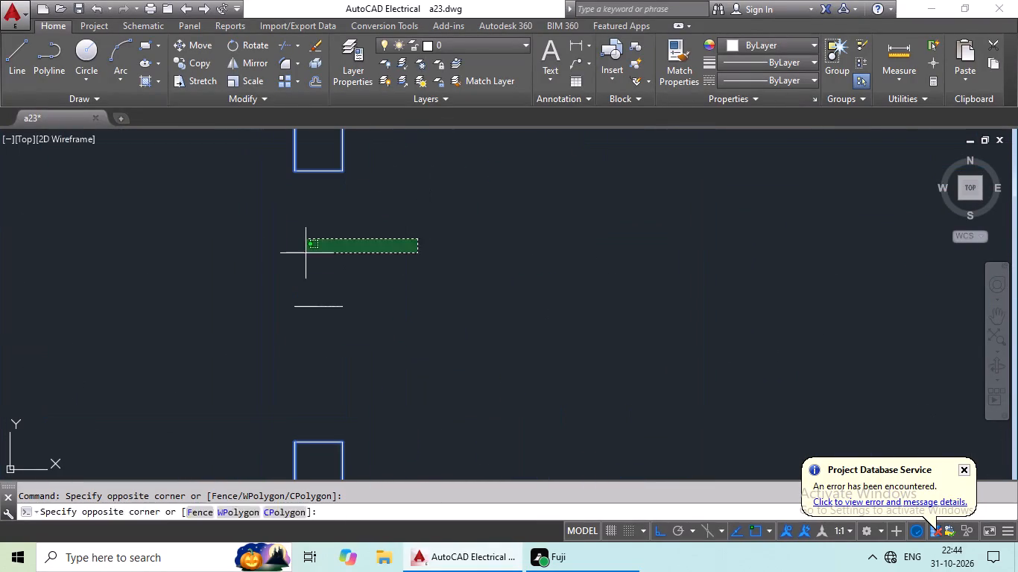
left_click_drag(299, 257, 415, 330)
Add the southwest room's inner west wall line and the projecting room's west door stub and inner west wall to the selection.
middle_click_drag(420, 372, 449, 226)
scroll(482, 291, "down", 1)
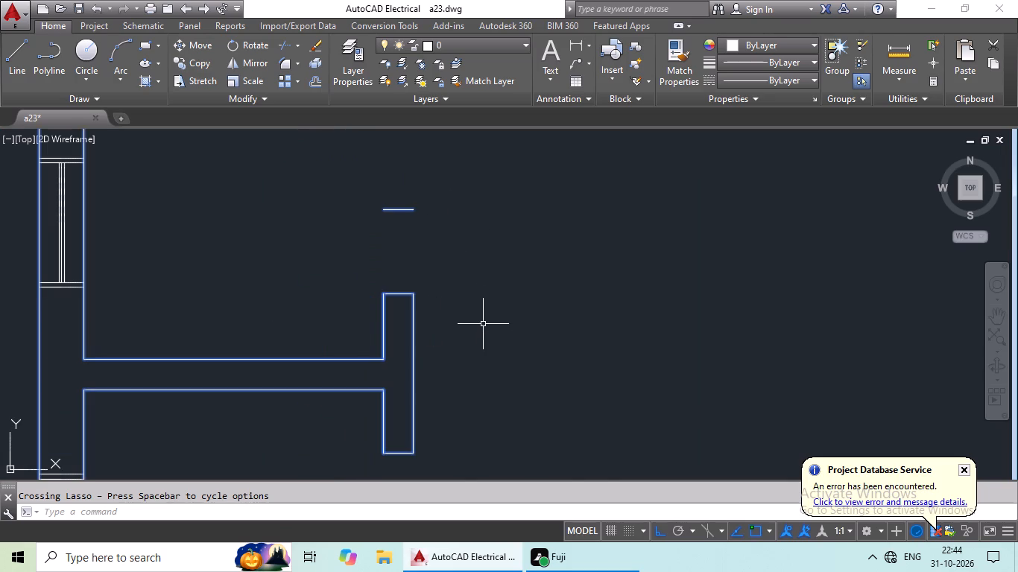
scroll(486, 323, "down", 2)
middle_click_drag(496, 341, 526, 194)
scroll(521, 255, "up", 1)
scroll(508, 255, "down", 2)
middle_click_drag(514, 293, 514, 156)
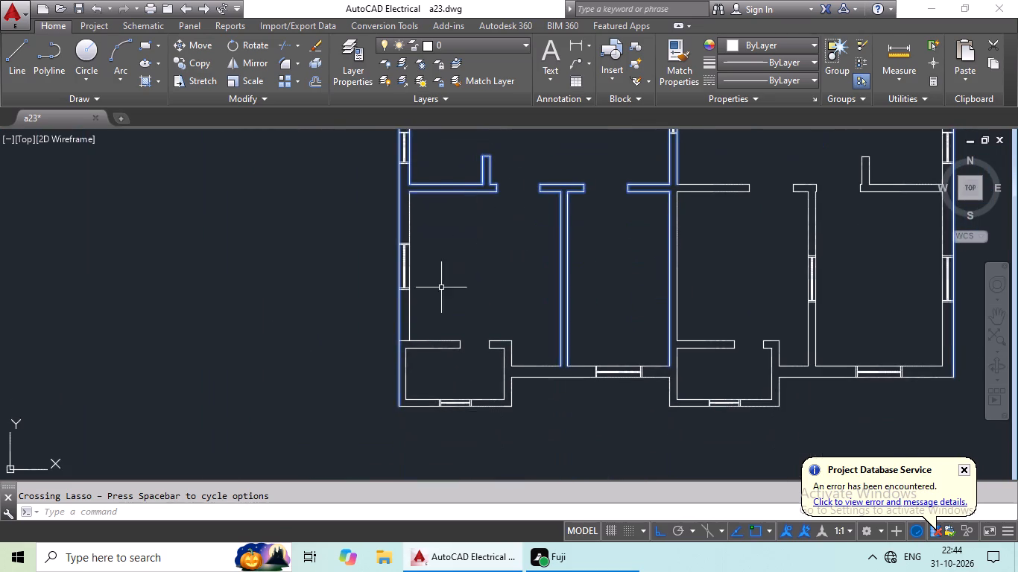
scroll(417, 319, "up", 4)
left_click_drag(555, 255, 172, 381)
scroll(420, 299, "down", 3)
middle_click_drag(442, 324, 378, 276)
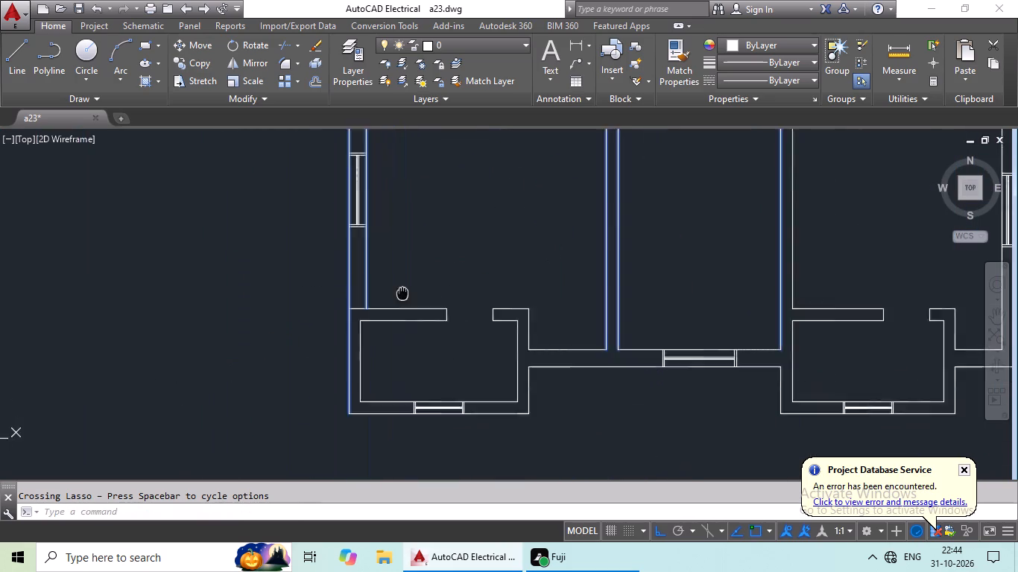
middle_click_drag(378, 276, 352, 235)
left_click_drag(447, 206, 162, 254)
Add the southwest projecting room's east door stub, east and south walls and the adjoining south wall lines to the selection, without the window.
middle_click_drag(450, 194, 417, 377)
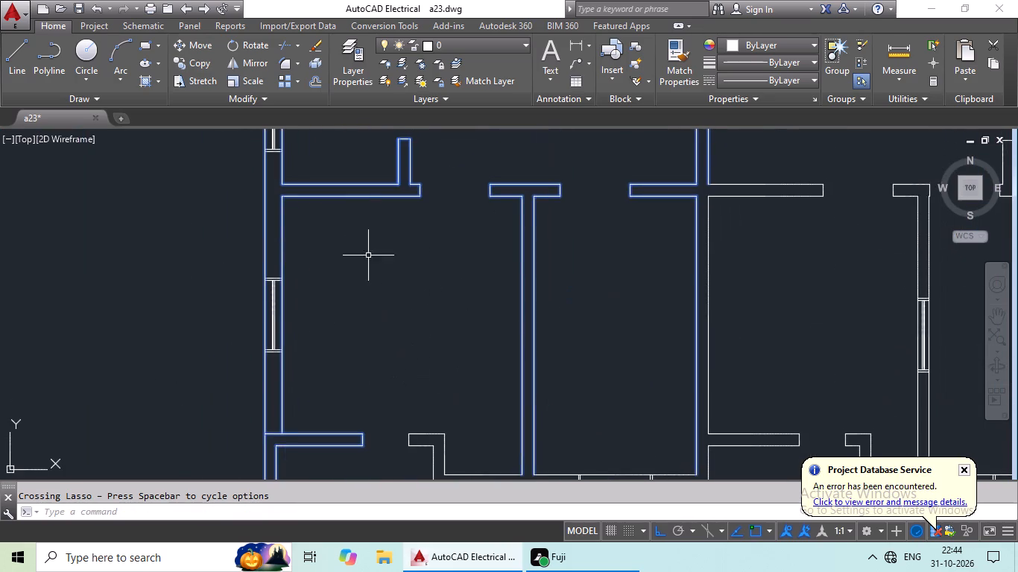
middle_click_drag(371, 238, 362, 343)
middle_click_drag(350, 347, 338, 156)
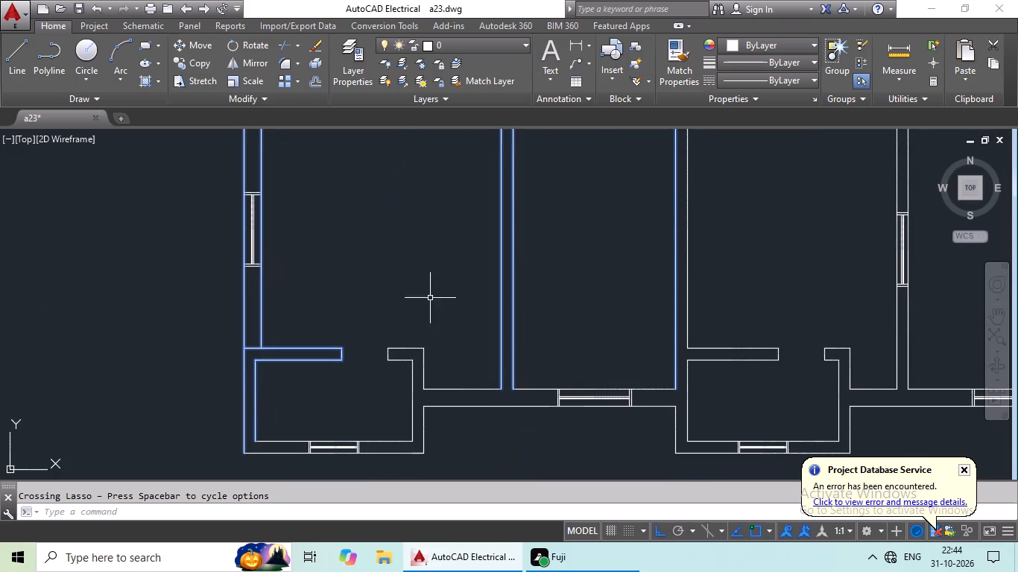
middle_click_drag(430, 298, 387, 194)
left_click_drag(413, 194, 439, 343)
scroll(358, 395, "up", 1)
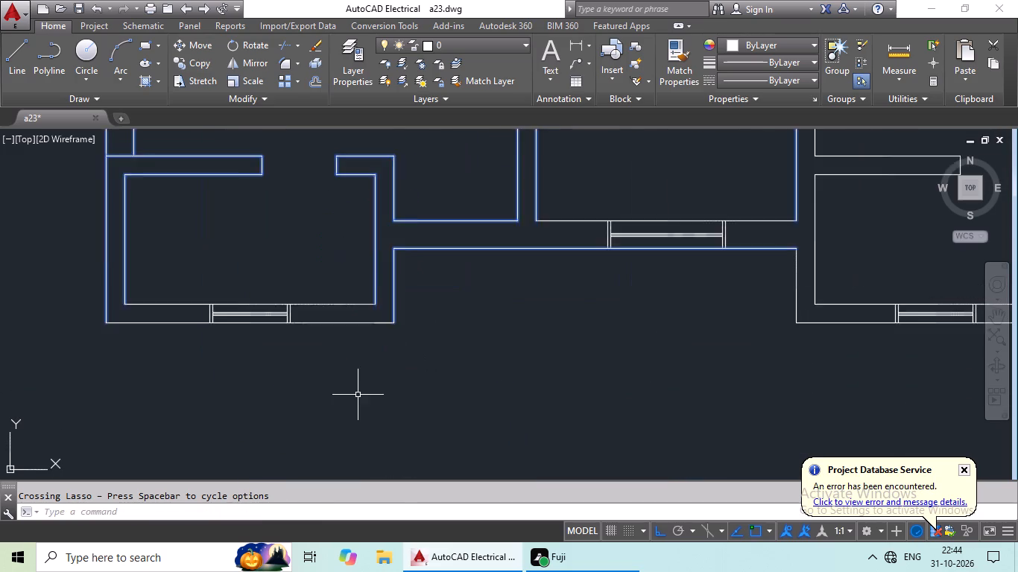
scroll(358, 395, "up", 1)
left_click_drag(323, 187, 309, 351)
Add the middle south room's inner south wall line and the second projecting room's west wall lines to the selection.
scroll(378, 331, "down", 3)
middle_click_drag(436, 319, 404, 366)
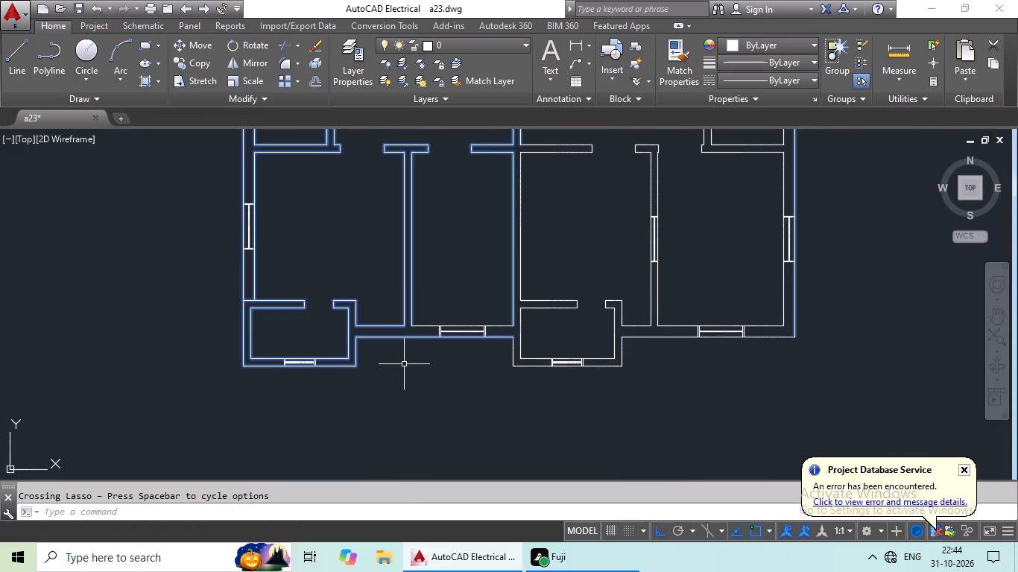
scroll(477, 366, "up", 3)
middle_click_drag(520, 332, 385, 452)
left_click_drag(434, 283, 393, 454)
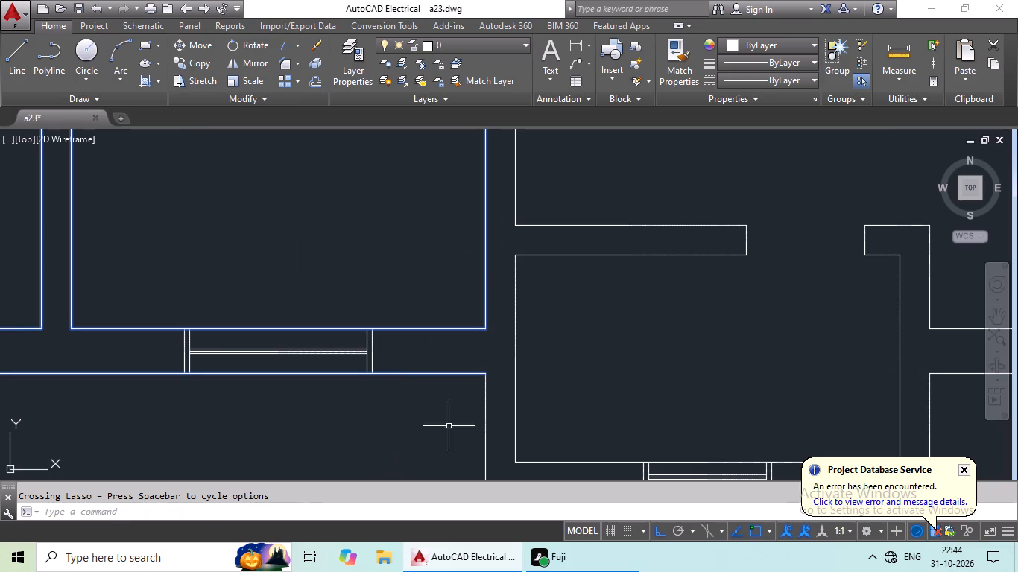
left_click_drag(652, 329, 379, 471)
Add the west wall, door stubs and east partition of the room north of the second projecting room to the selection, without windows.
middle_click_drag(615, 340, 366, 439)
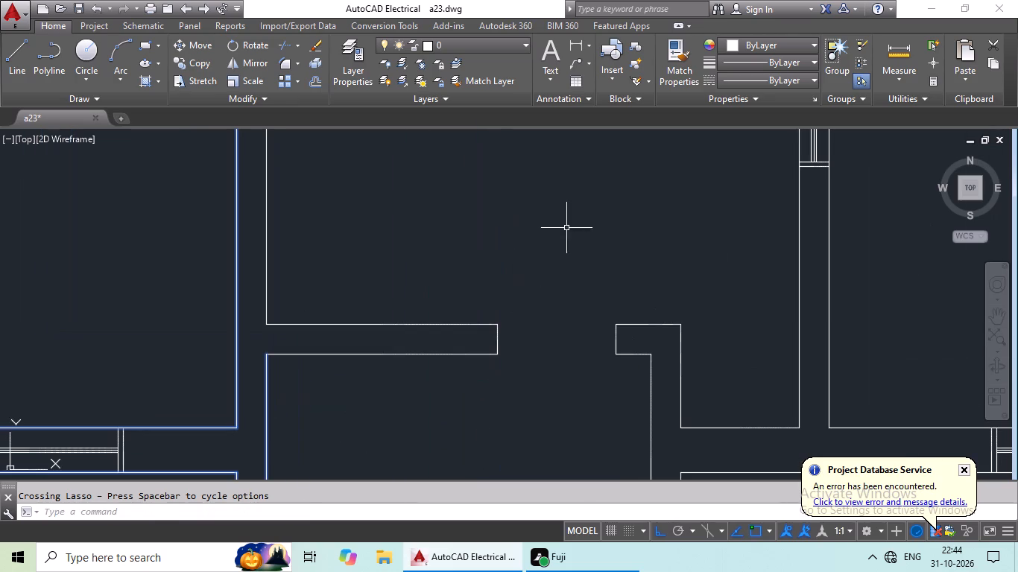
left_click_drag(566, 233, 229, 273)
scroll(379, 293, "down", 3)
middle_click_drag(416, 270, 373, 384)
scroll(392, 209, "up", 2)
left_click_drag(401, 234, 110, 397)
left_click_drag(586, 227, 401, 267)
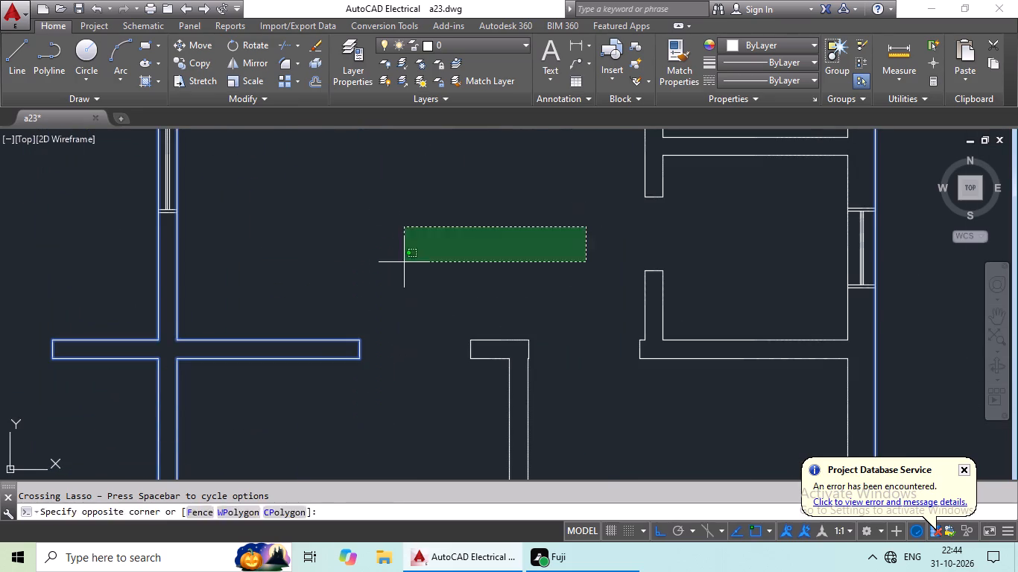
left_click_drag(401, 267, 533, 407)
Add the inner and outer south wall lines of the southeast room to the selection, without the window.
middle_click_drag(545, 429, 464, 154)
scroll(484, 226, "down", 3)
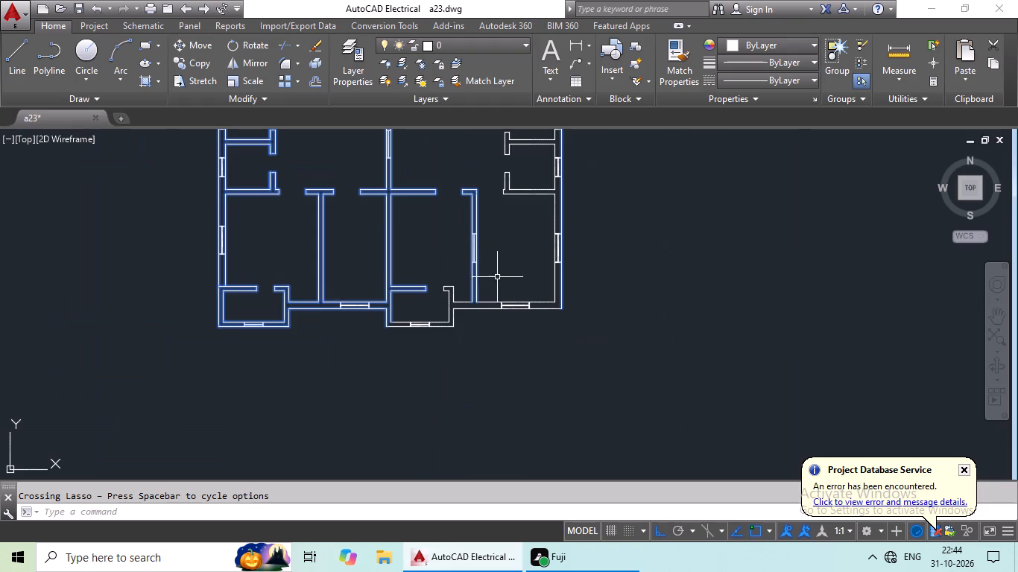
scroll(499, 297, "up", 4)
left_click_drag(480, 292, 374, 420)
Add the second projecting room's east and south walls, east door stub and adjoining inner south wall line to the selection, without the window.
middle_click_drag(378, 393, 483, 319)
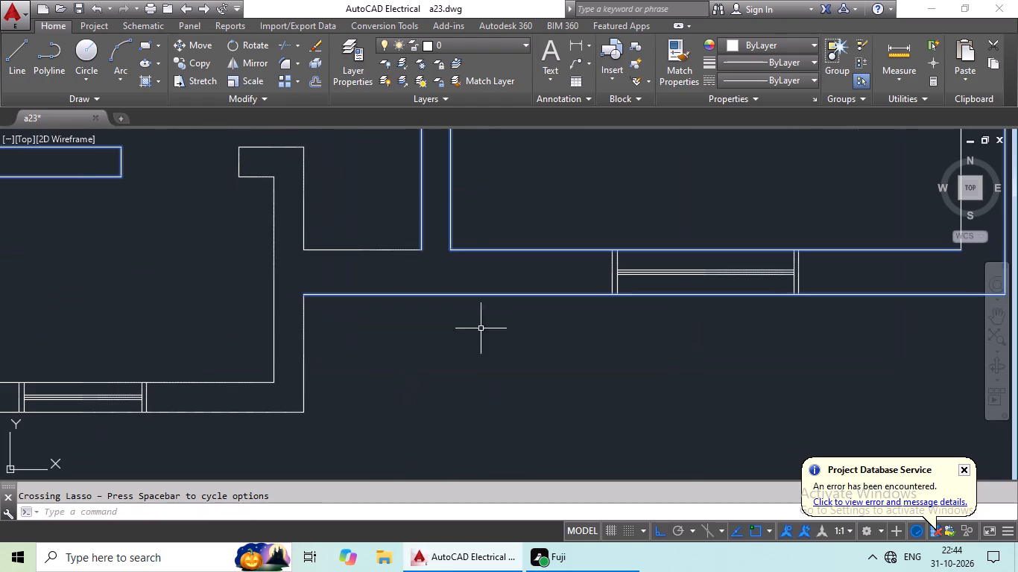
left_click_drag(470, 337, 193, 319)
left_click_drag(236, 337, 211, 433)
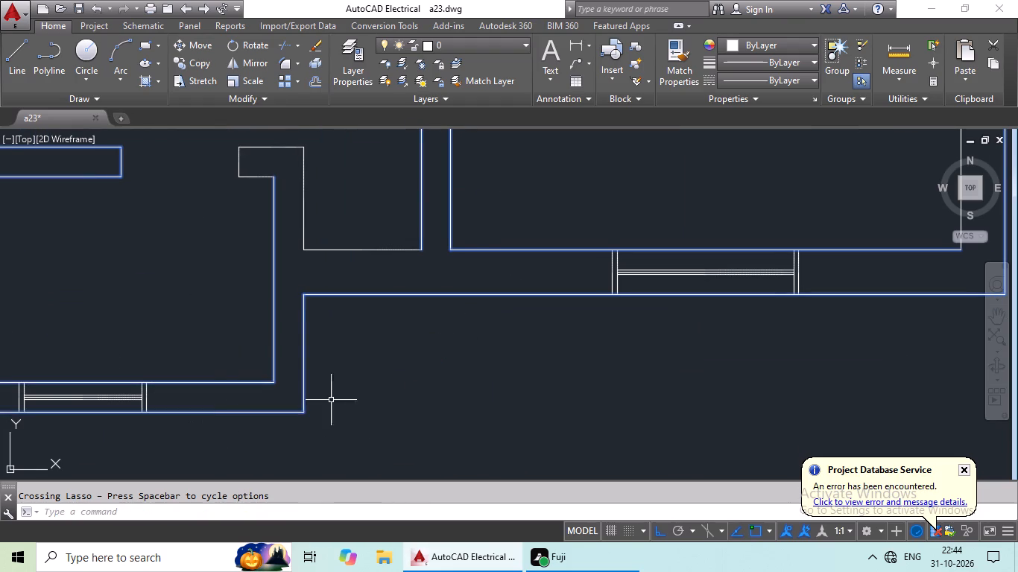
middle_click_drag(373, 378, 388, 463)
left_click_drag(392, 195, 395, 338)
scroll(414, 337, "down", 3)
scroll(386, 325, "up", 1)
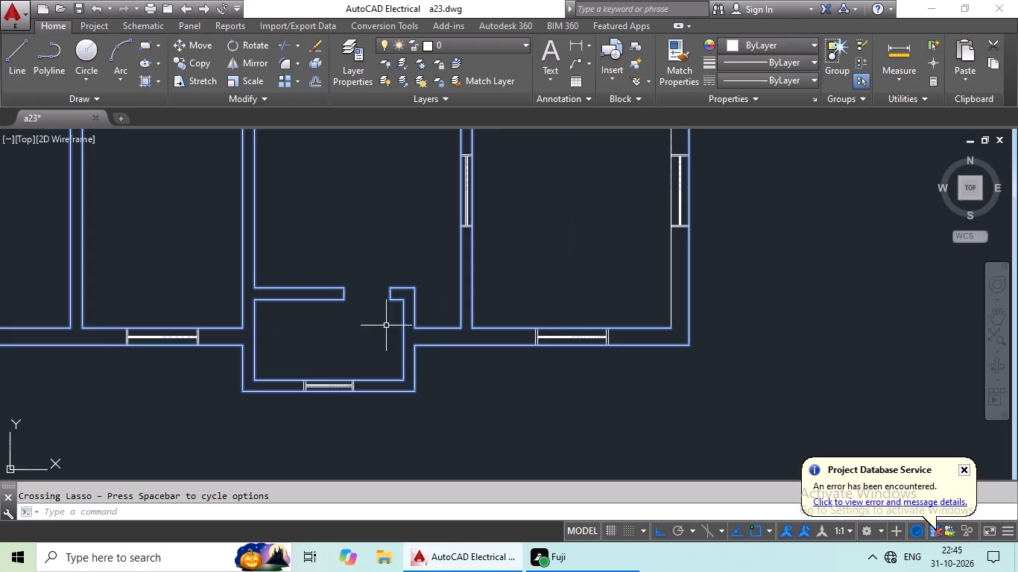
Add the southeast room's inner east wall line to the selection, without the window.
middle_click_drag(387, 322, 300, 358)
scroll(458, 302, "up", 2)
middle_click_drag(466, 299, 282, 305)
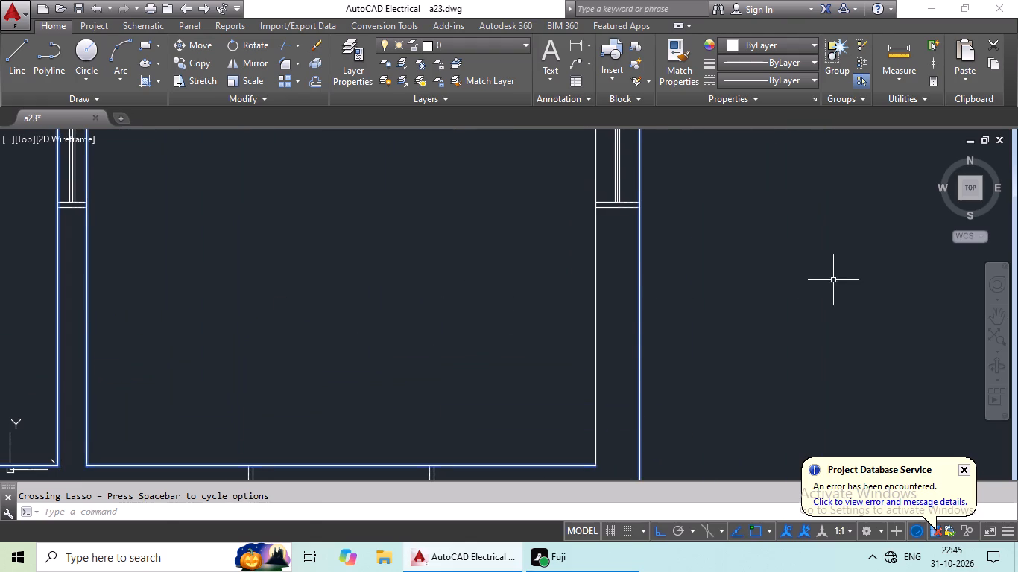
left_click_drag(822, 279, 429, 357)
left_click(429, 358)
Add the walls, door stubs and dividing wall of the small east room directly north of the southeast room to the selection, without its window.
scroll(504, 327, "down", 3)
middle_click_drag(504, 322, 475, 401)
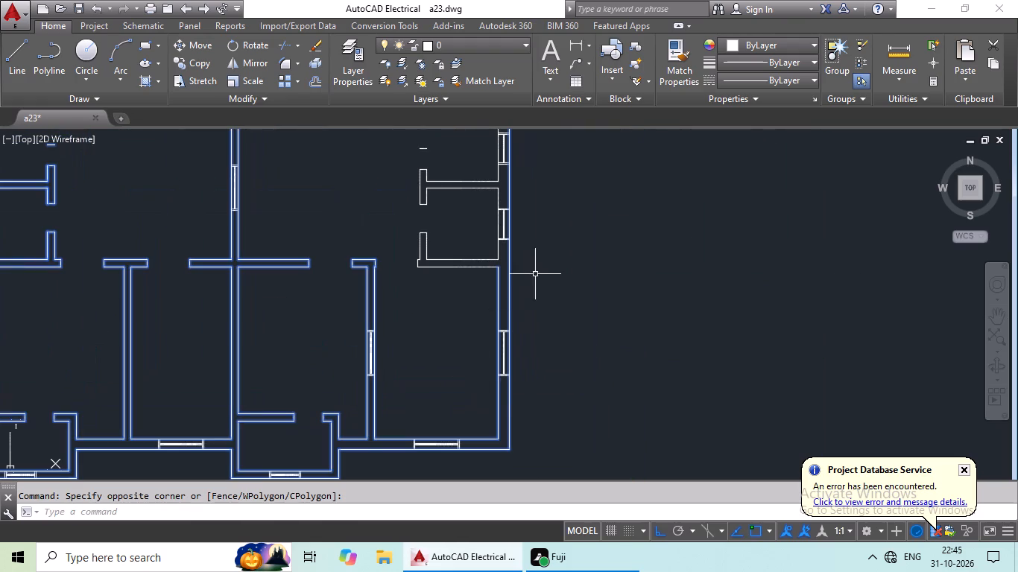
left_click_drag(557, 247, 408, 229)
scroll(436, 232, "up", 2)
left_click_drag(452, 217, 426, 341)
middle_click_drag(462, 209, 447, 264)
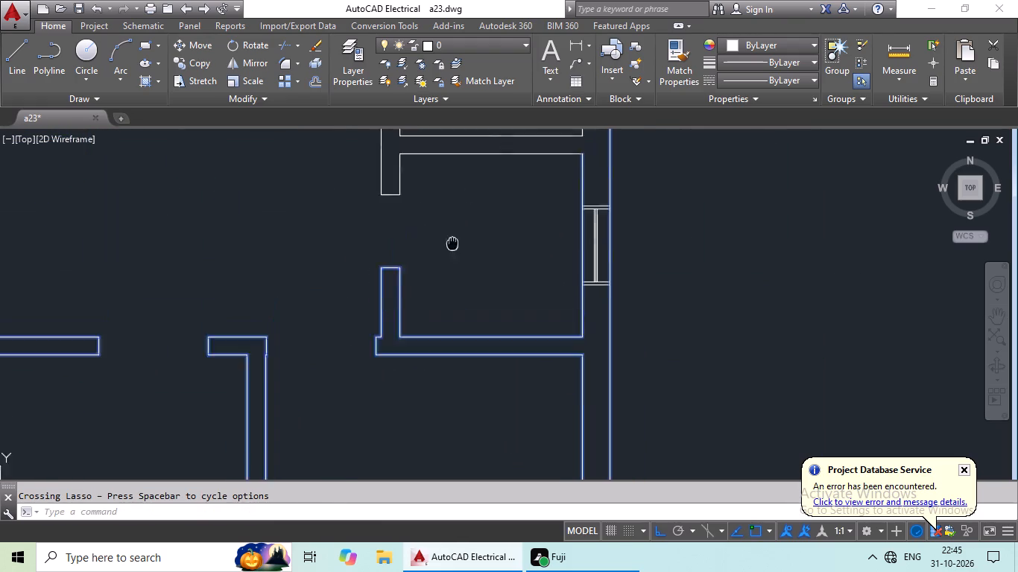
middle_click_drag(447, 264, 420, 385)
left_click_drag(427, 235, 445, 319)
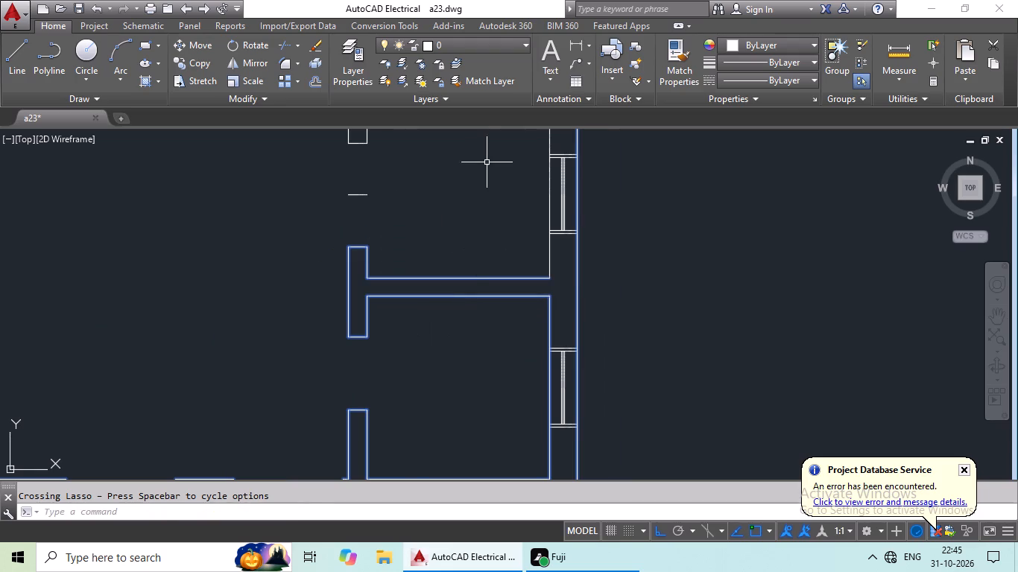
Add the second small east room's short doorway line, north door stub and walls, and inner east wall line to the selection, without the window.
left_click_drag(487, 160, 254, 201)
middle_click_drag(377, 226, 335, 391)
left_click_drag(399, 192, 403, 308)
scroll(527, 413, "up", 3)
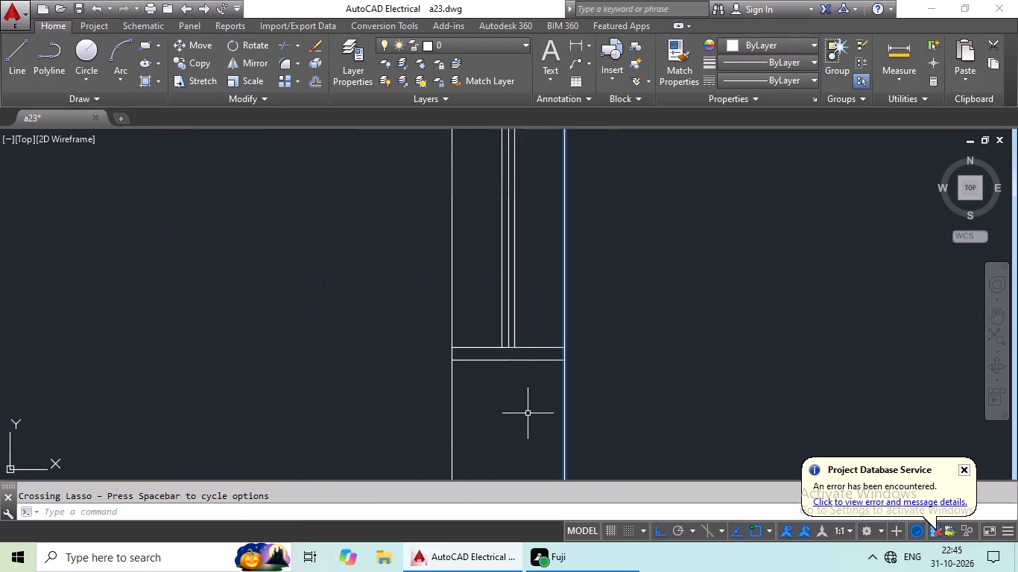
middle_click_drag(529, 412, 513, 235)
left_click_drag(682, 233, 305, 308)
Check the whole floor plan for wall, staircase and shaft lines missing from the selection.
scroll(361, 288, "down", 3)
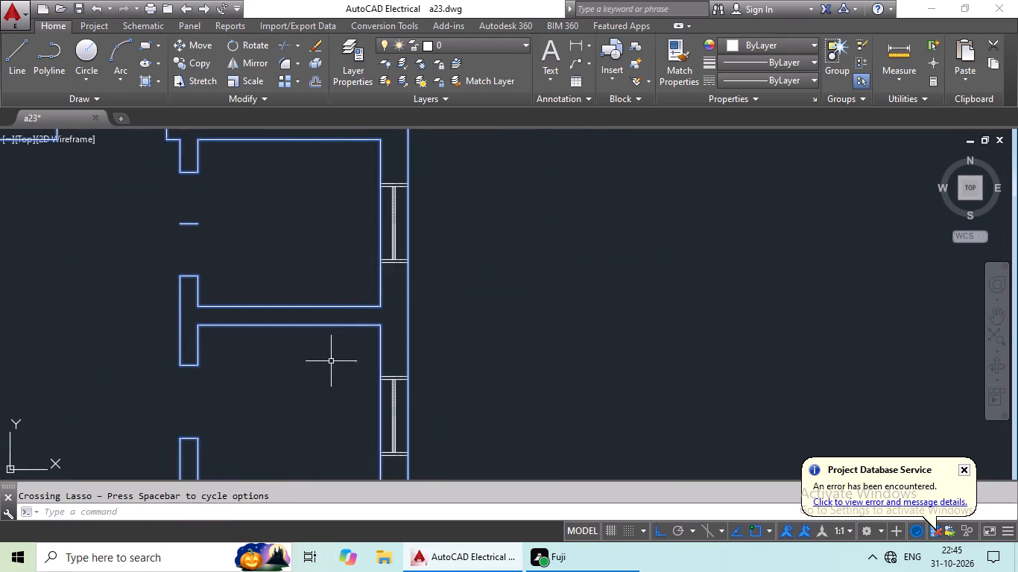
middle_click_drag(329, 361, 343, 239)
scroll(341, 258, "down", 2)
middle_click_drag(343, 267, 315, 382)
middle_click(312, 400)
middle_click_drag(320, 156, 301, 258)
scroll(282, 264, "up", 2)
middle_click_drag(288, 284, 370, 394)
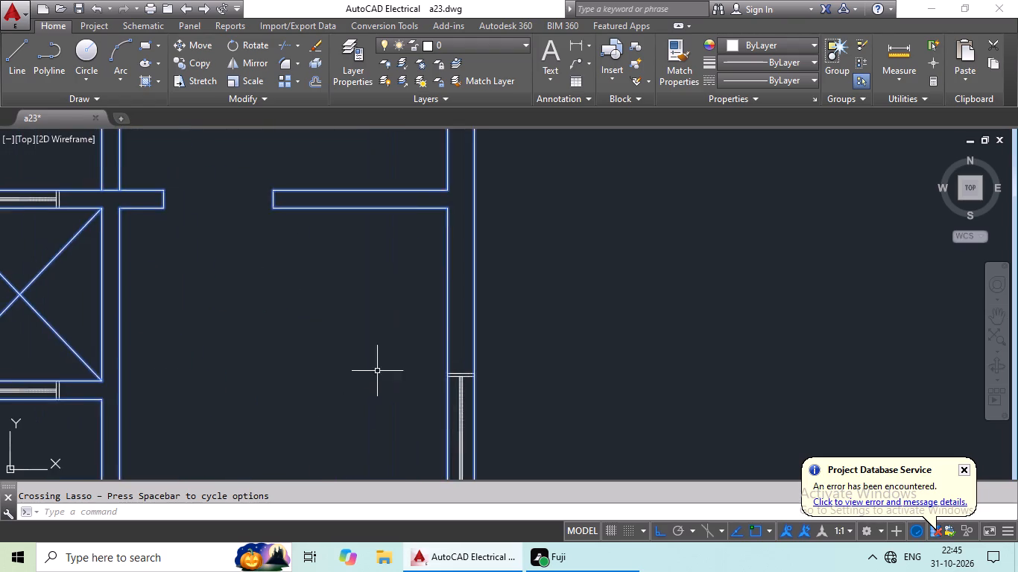
scroll(376, 363, "down", 2)
middle_click_drag(360, 372, 523, 392)
scroll(524, 384, "down", 1)
middle_click_drag(515, 387, 465, 464)
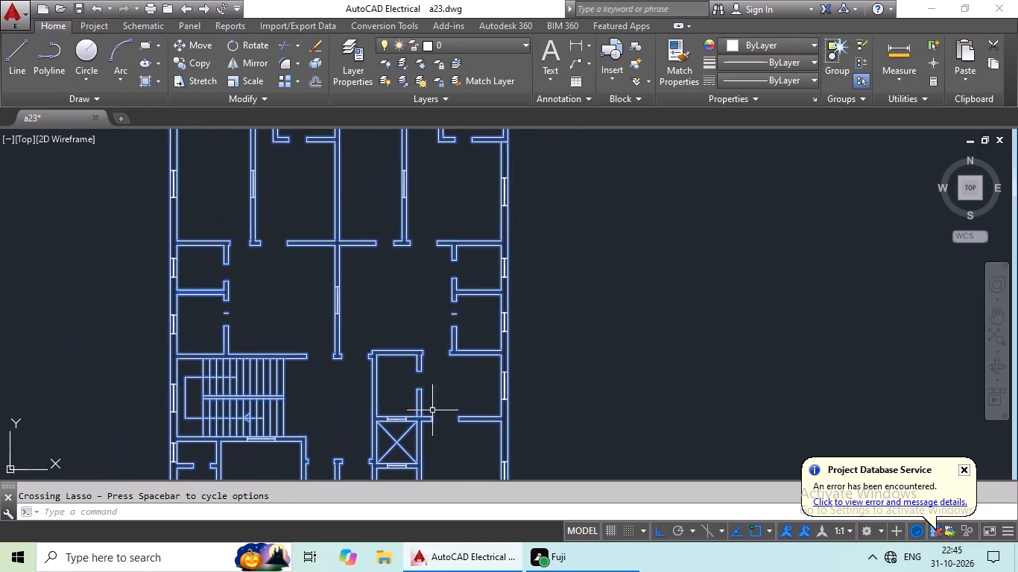
scroll(417, 349, "down", 2)
middle_click_drag(418, 363, 420, 261)
scroll(419, 349, "up", 3)
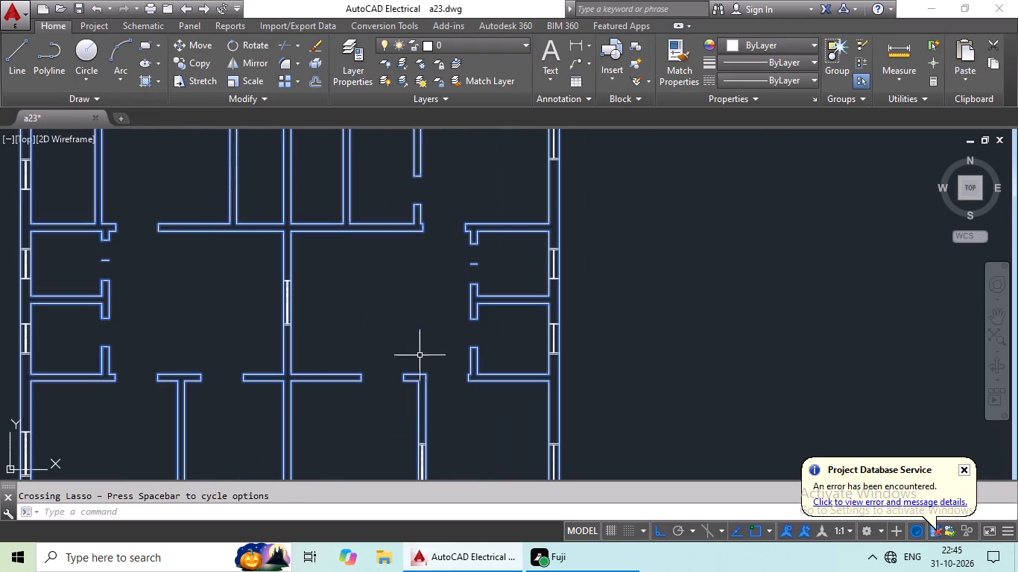
scroll(419, 362, "up", 2)
middle_click_drag(412, 270, 393, 207)
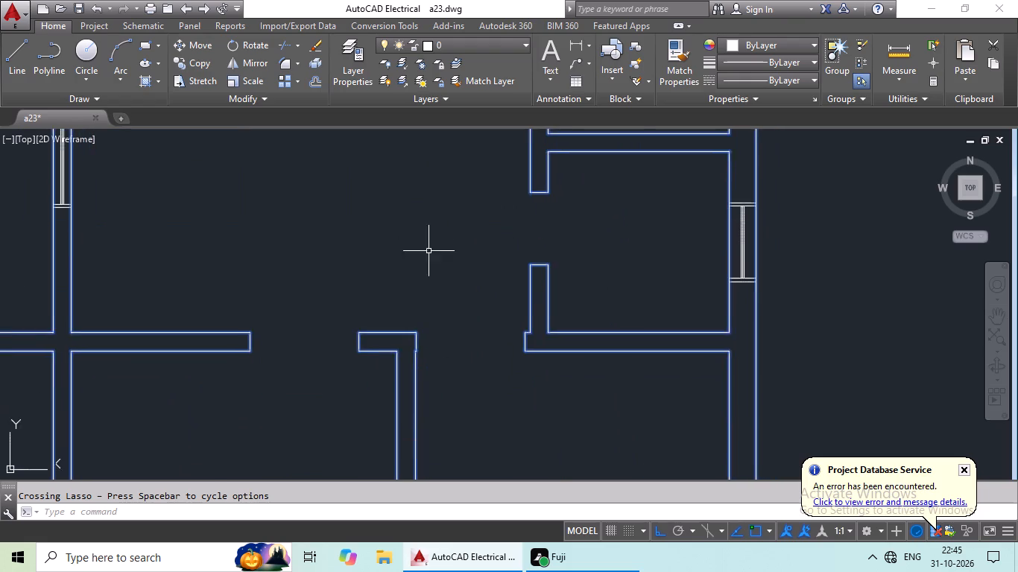
scroll(431, 259, "down", 2)
middle_click_drag(448, 308, 423, 214)
scroll(460, 322, "up", 3)
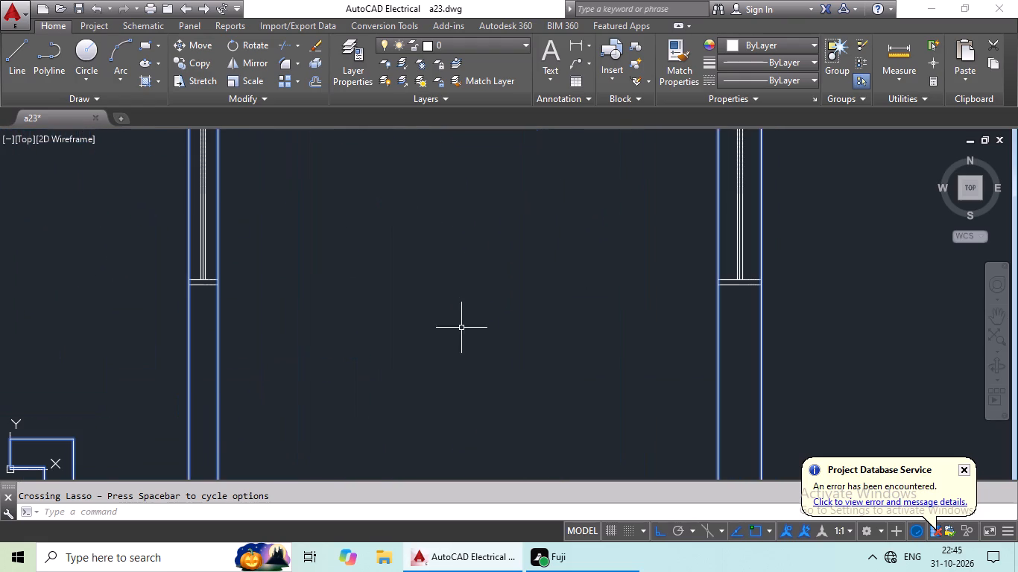
scroll(464, 316, "down", 3)
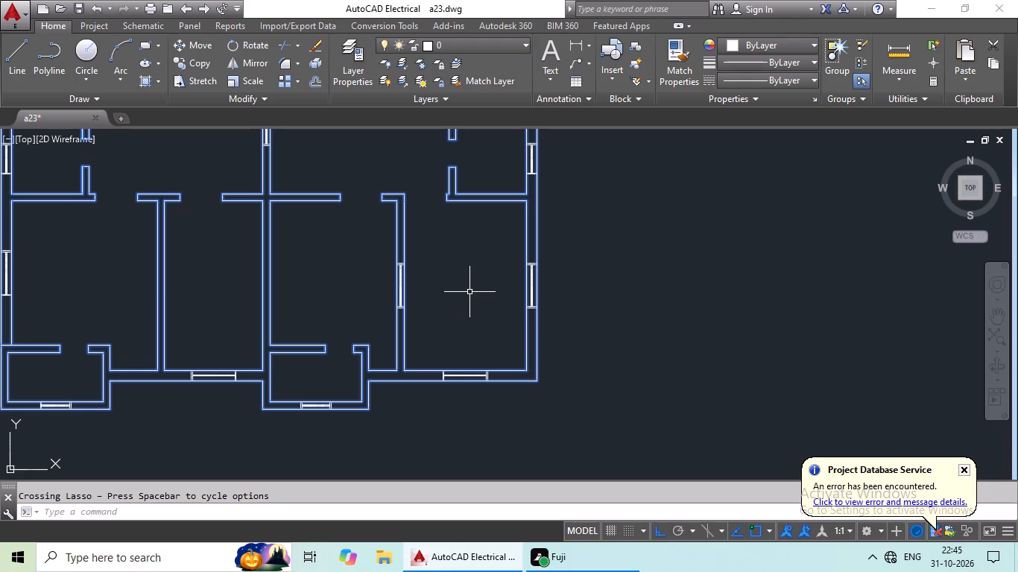
scroll(453, 267, "down", 2)
middle_click_drag(452, 263, 429, 331)
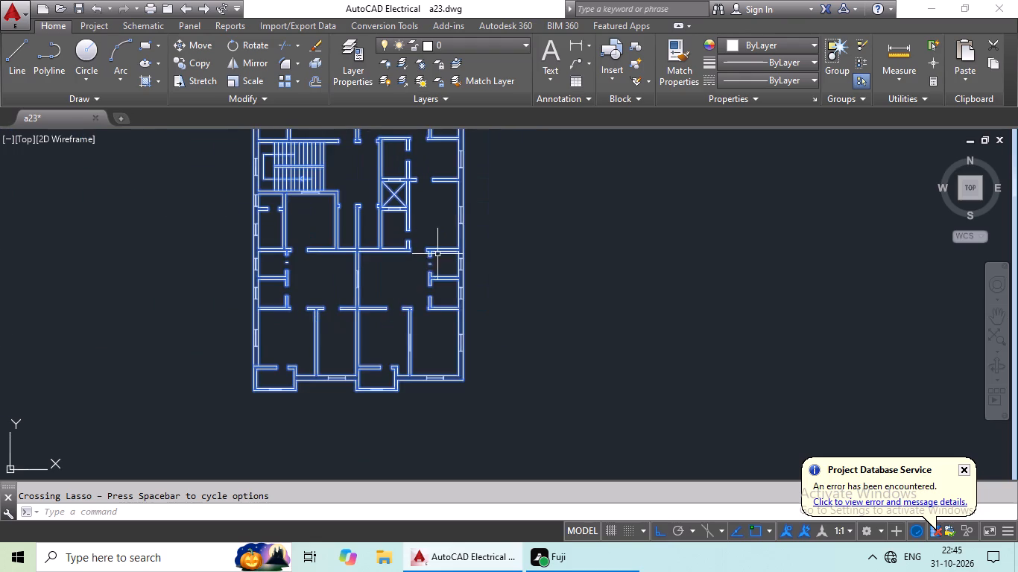
scroll(443, 218, "up", 3)
middle_click_drag(428, 224, 417, 337)
scroll(417, 314, "down", 3)
middle_click_drag(418, 308, 393, 390)
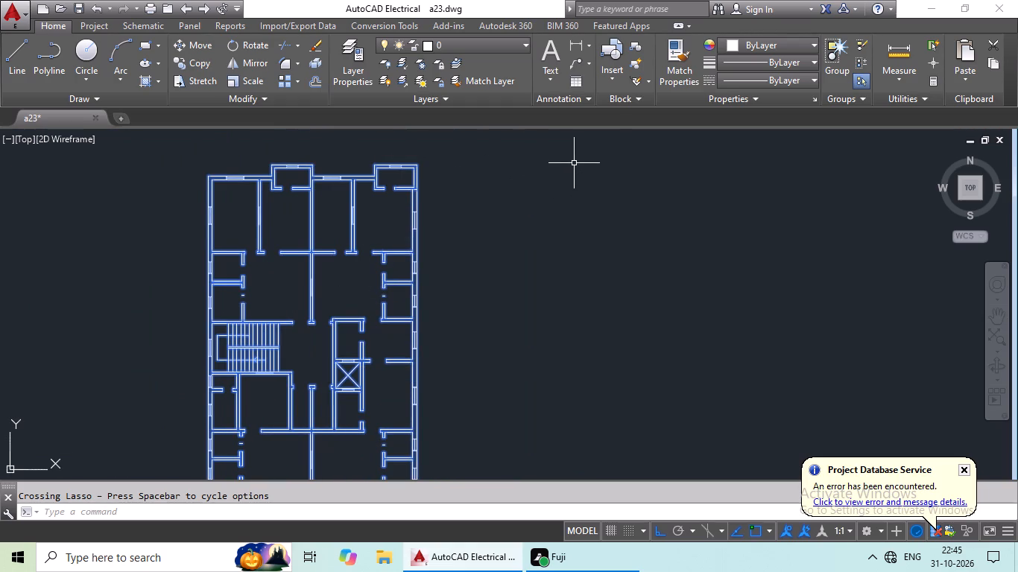
Change the selected wall, staircase and shaft lines to green and clear the selection.
left_click(739, 41)
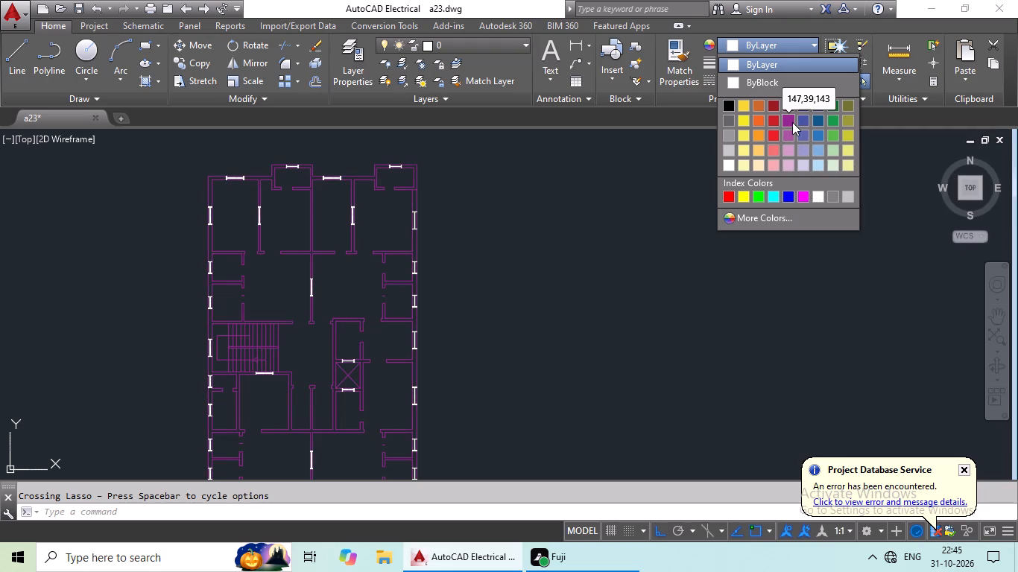
left_click(829, 135)
key("Escape")
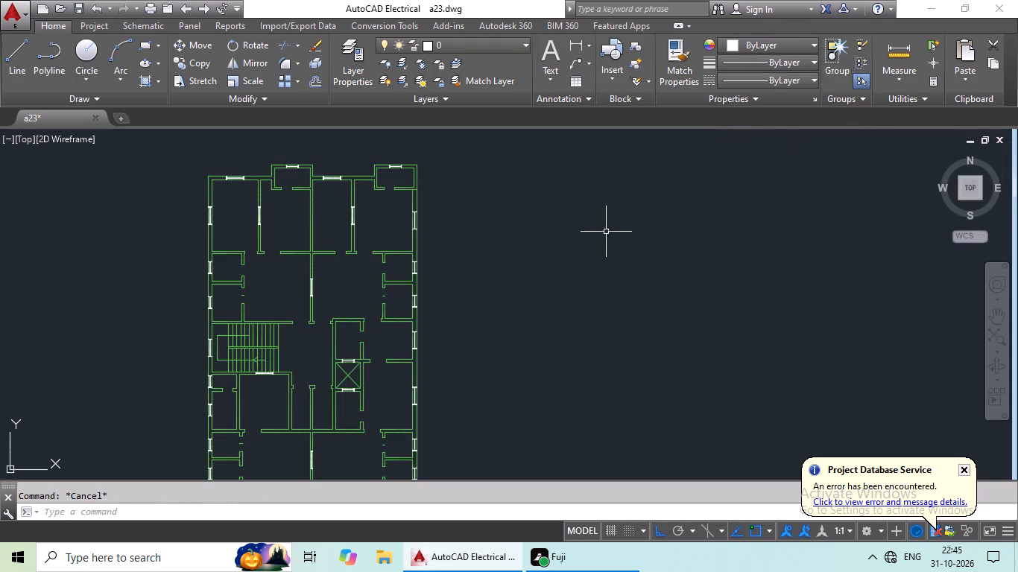
Select all lines of the window in the north wall of the western projecting room on the plan's north side.
scroll(319, 213, "up", 4)
scroll(331, 214, "down", 3)
middle_click_drag(344, 210, 400, 328)
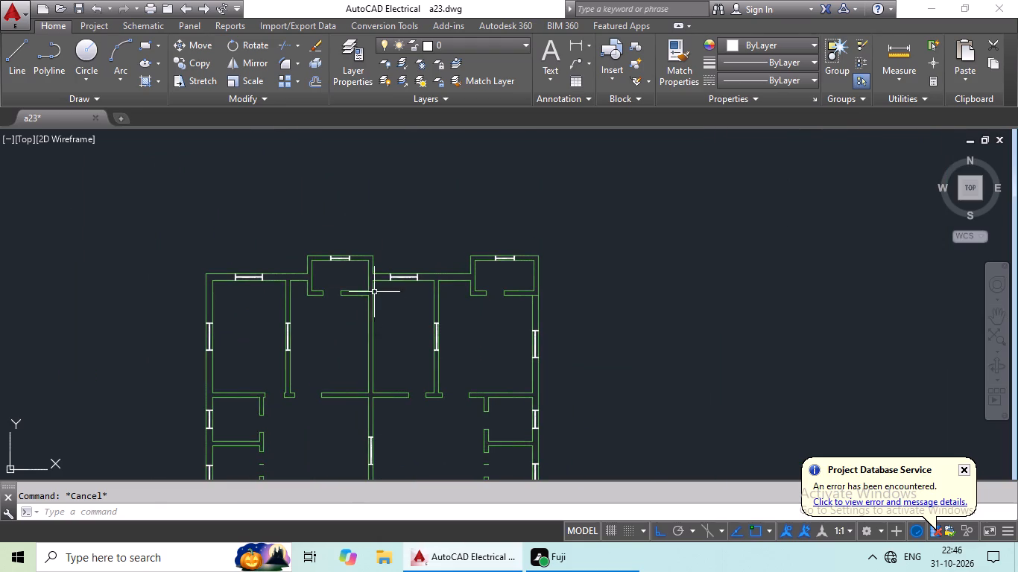
scroll(326, 255, "up", 5)
scroll(449, 285, "up", 3)
scroll(742, 258, "down", 1)
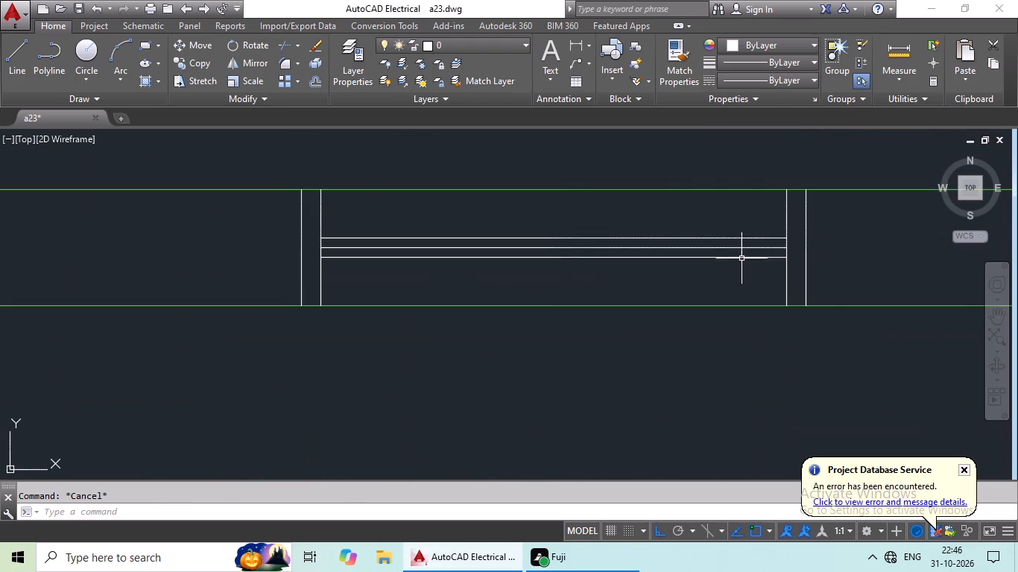
middle_click_drag(700, 275, 433, 312)
left_click_drag(556, 263, 251, 279)
middle_click_drag(284, 277, 318, 287)
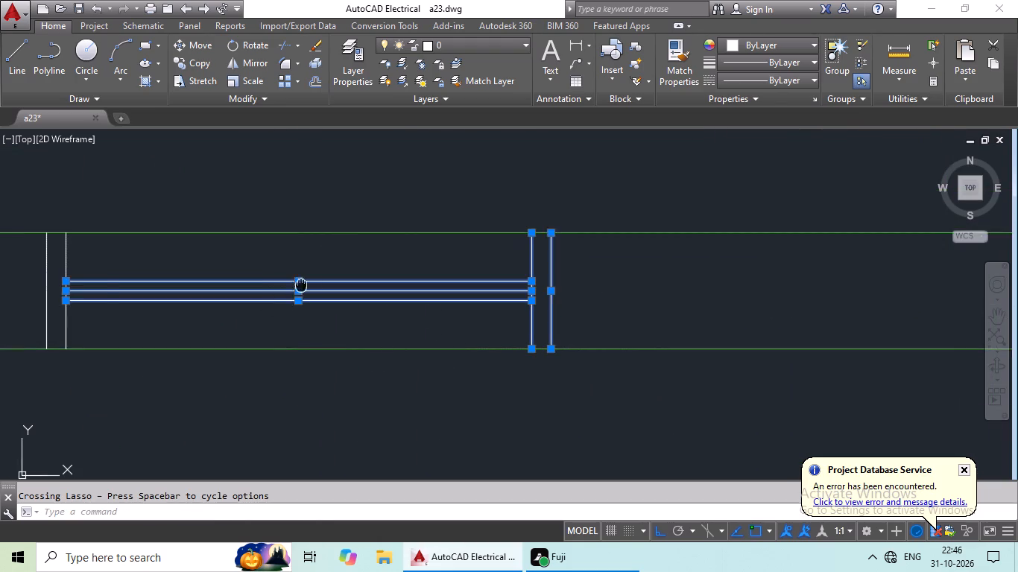
middle_click_drag(318, 287, 490, 282)
left_click_drag(400, 254, 92, 287)
Add the window in the north wall between the two northern projecting rooms to the selection, without the green wall lines.
scroll(364, 282, "down", 4)
middle_click_drag(446, 312, 159, 281)
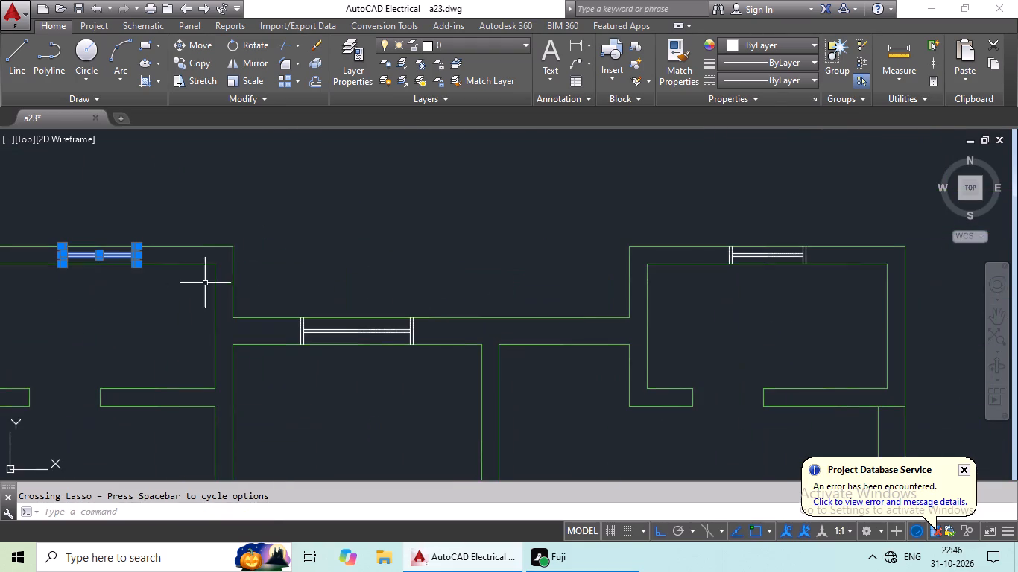
scroll(346, 328, "up", 4)
middle_click_drag(423, 333, 169, 302)
left_click_drag(604, 298, 472, 337)
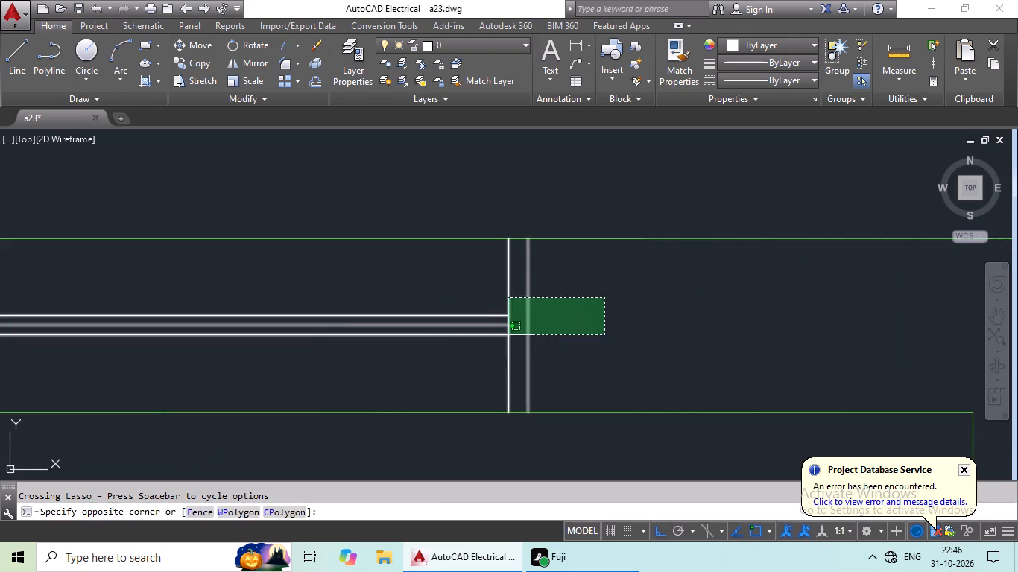
left_click_drag(472, 337, 247, 273)
middle_click_drag(253, 276, 771, 238)
scroll(750, 242, "up", 1)
left_click_drag(253, 231, 110, 263)
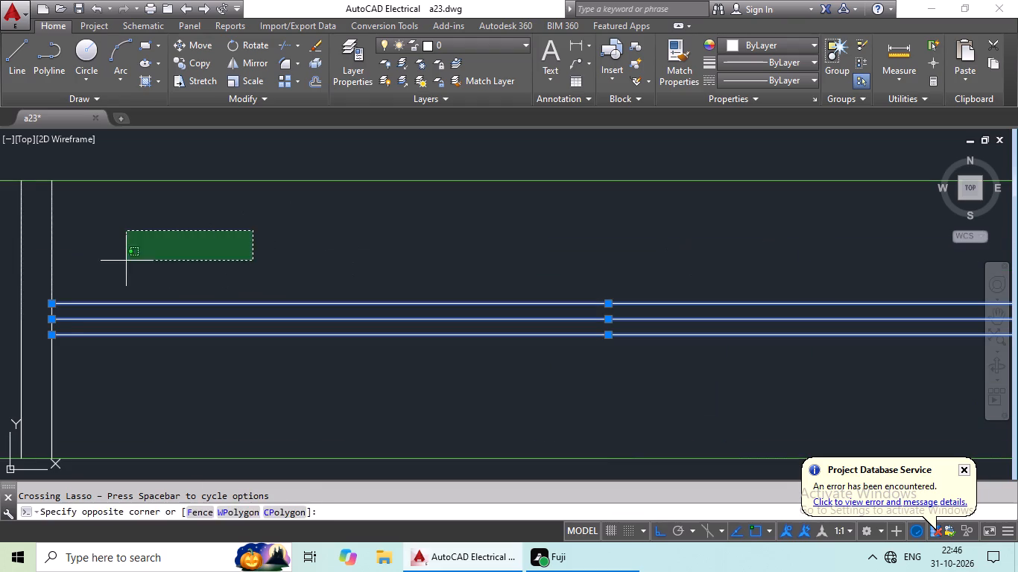
left_click_drag(110, 263, 4, 280)
Add the window in the north wall of the northeast projecting room to the selection, without the green wall lines.
scroll(206, 264, "down", 4)
middle_click_drag(294, 320, 95, 360)
middle_click_drag(645, 311, 598, 331)
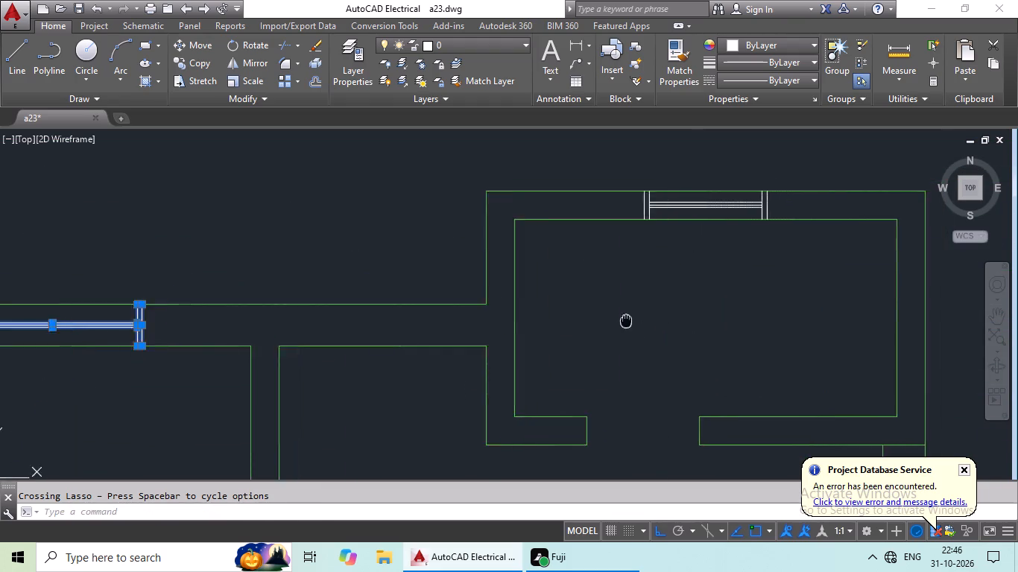
middle_click_drag(598, 331, 397, 414)
scroll(523, 314, "up", 5)
middle_click_drag(586, 304, 505, 470)
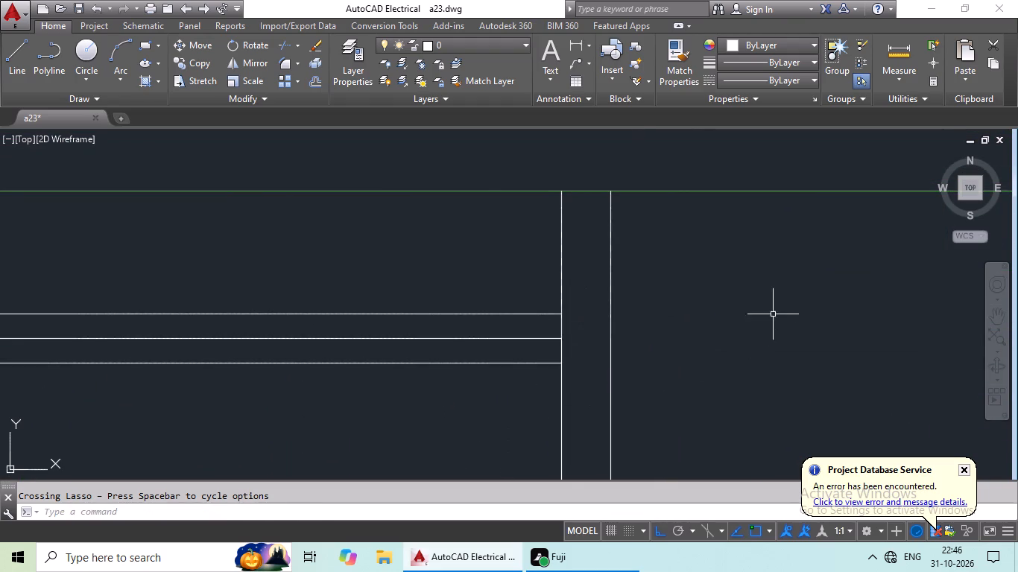
left_click_drag(770, 322, 74, 321)
middle_click_drag(149, 314, 442, 367)
left_click_drag(384, 323, 226, 422)
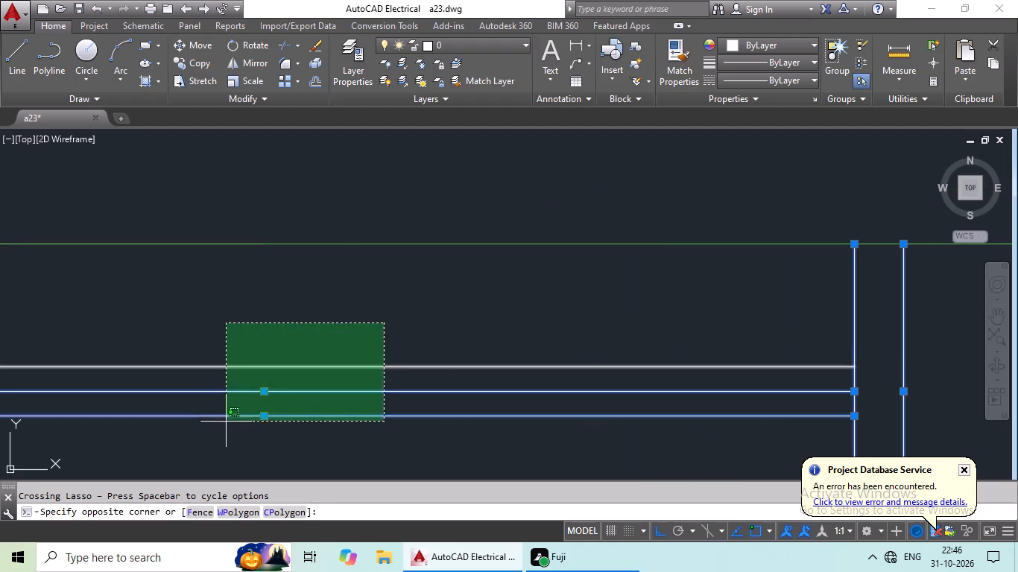
left_click_drag(226, 422, 220, 428)
scroll(305, 428, "down", 3)
scroll(156, 407, "up", 5)
left_click_drag(487, 363, 345, 376)
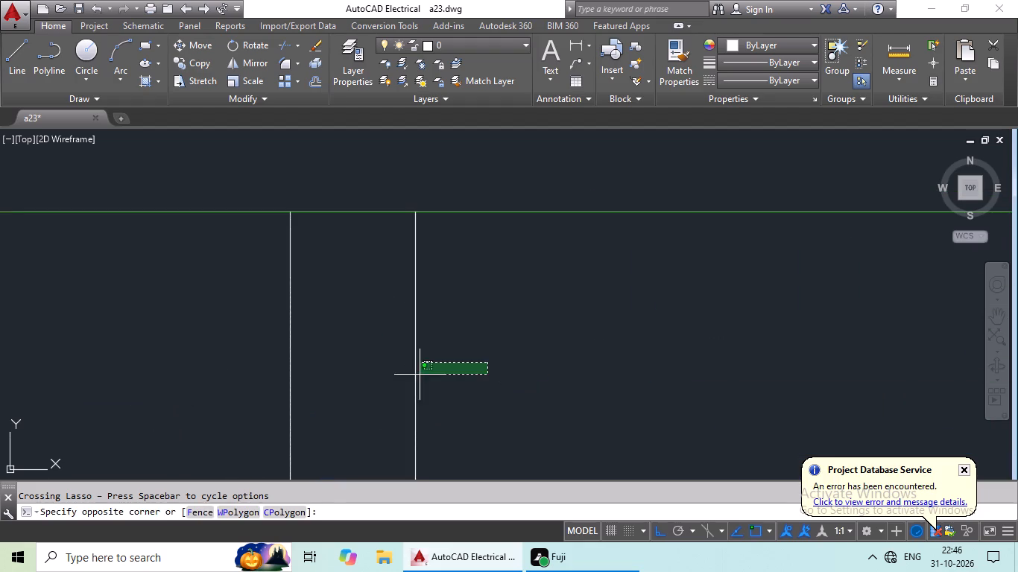
left_click_drag(345, 376, 72, 379)
left_click(72, 379)
Add the window in the northwest room's north wall to the selection, without the green wall lines.
scroll(131, 348, "down", 6)
middle_click_drag(180, 433, 325, 244)
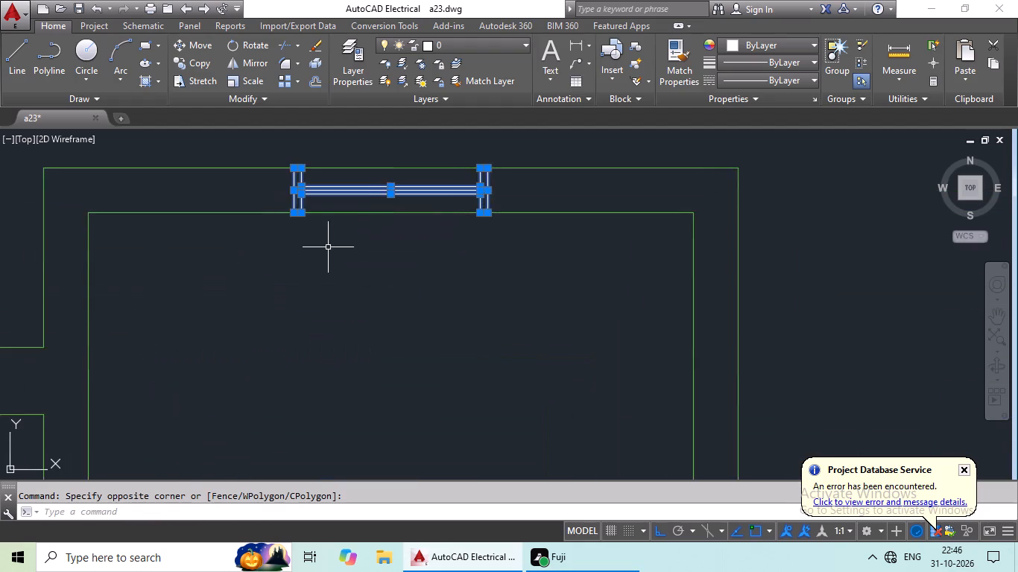
scroll(328, 255, "down", 3)
middle_click_drag(409, 278, 447, 254)
middle_click_drag(150, 317, 472, 270)
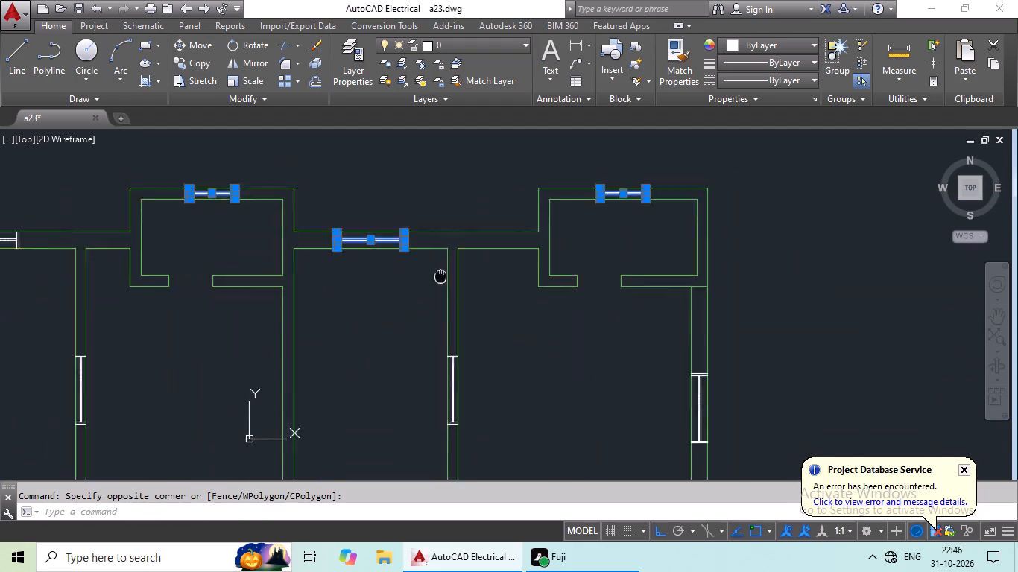
middle_click_drag(472, 270, 510, 259)
middle_click_drag(256, 266, 618, 348)
scroll(481, 299, "up", 5)
middle_click_drag(522, 288, 519, 302)
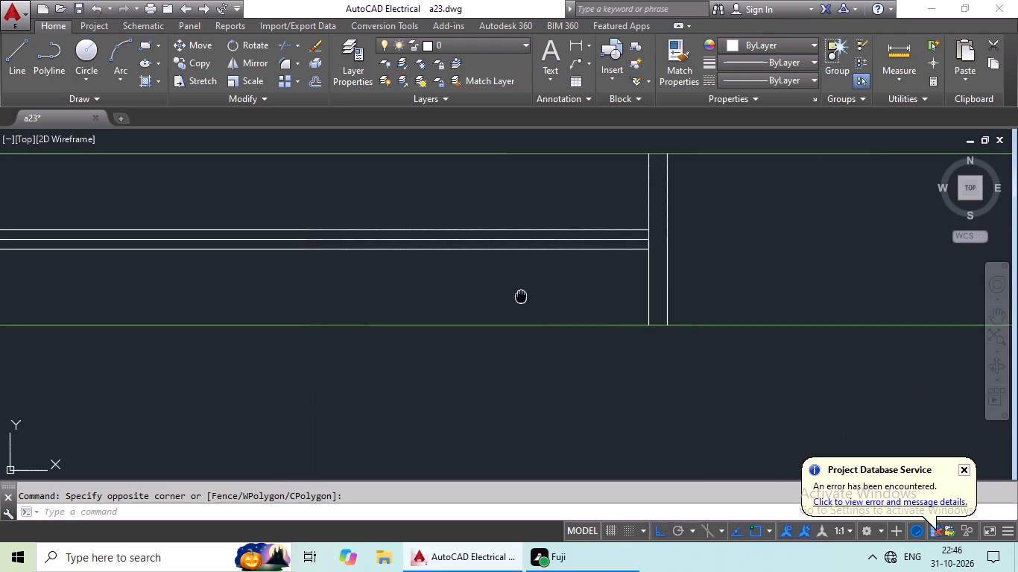
middle_click_drag(519, 302, 494, 375)
left_click_drag(709, 300, 359, 306)
middle_click_drag(358, 312, 773, 297)
scroll(773, 297, "up", 1)
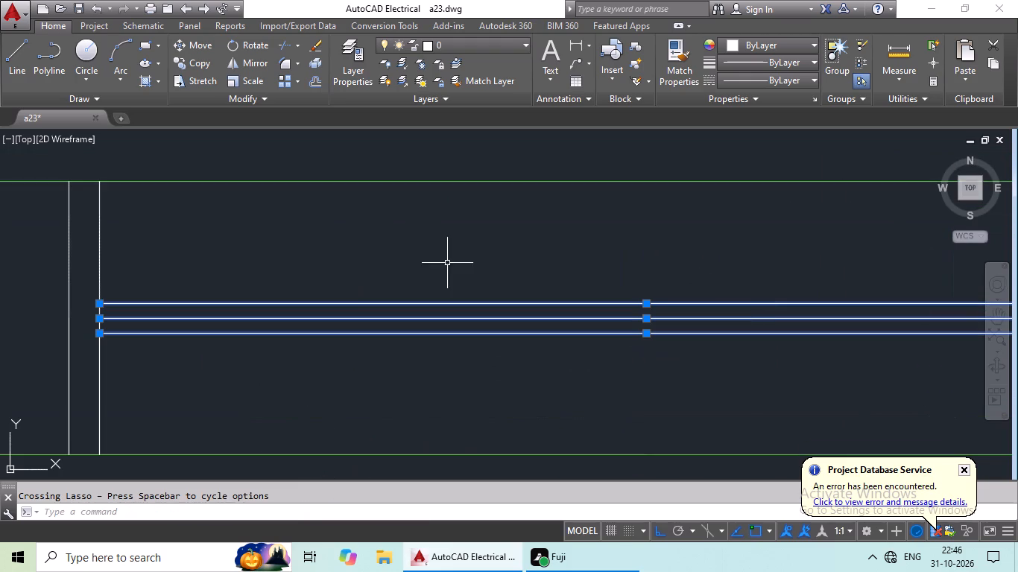
left_click_drag(394, 246, 0, 314)
Add the window in the northwest room's west wall to the selection, without the green wall lines.
scroll(283, 266, "down", 5)
middle_click_drag(333, 358, 408, 161)
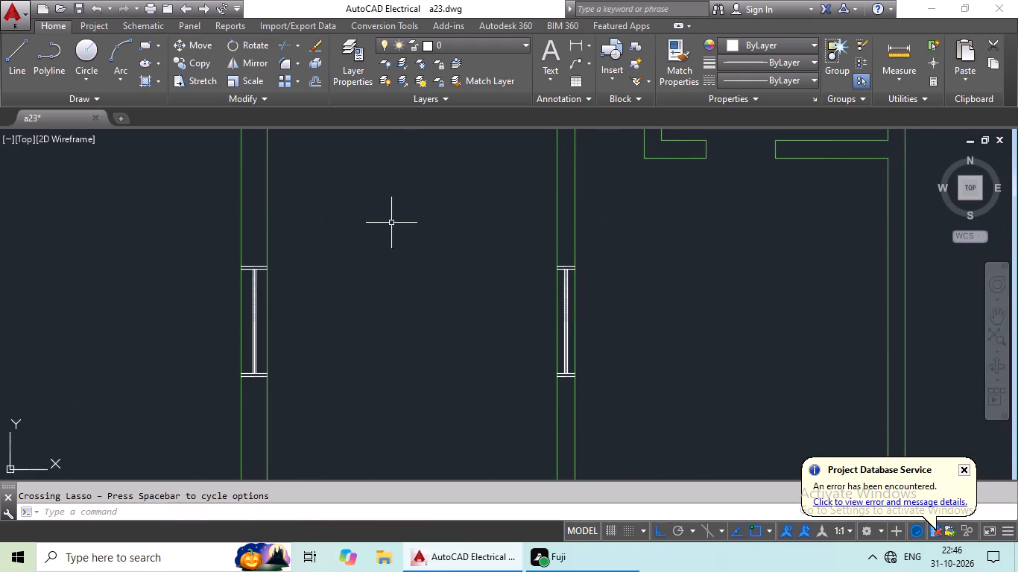
scroll(235, 343, "up", 3)
middle_click_drag(282, 381, 269, 270)
scroll(314, 375, "up", 2)
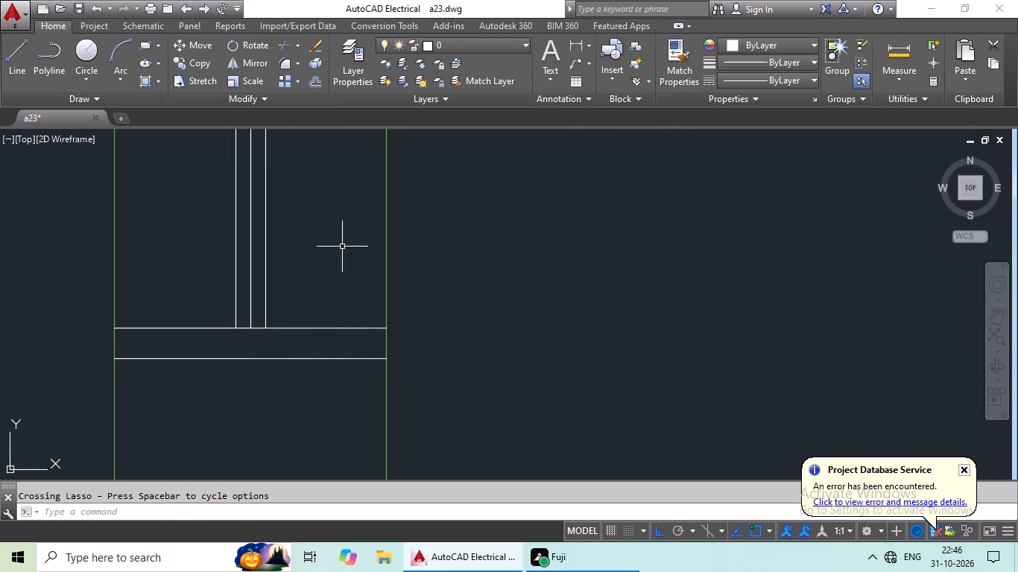
left_click_drag(342, 246, 202, 269)
middle_click_drag(291, 249, 288, 512)
scroll(312, 343, "down", 4)
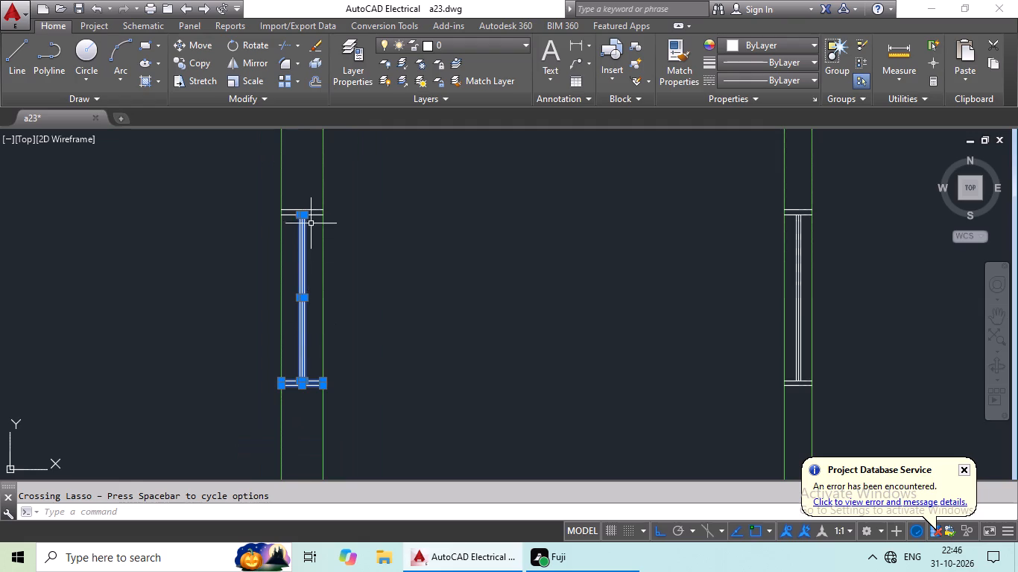
scroll(308, 207, "up", 4)
left_click_drag(356, 203, 288, 360)
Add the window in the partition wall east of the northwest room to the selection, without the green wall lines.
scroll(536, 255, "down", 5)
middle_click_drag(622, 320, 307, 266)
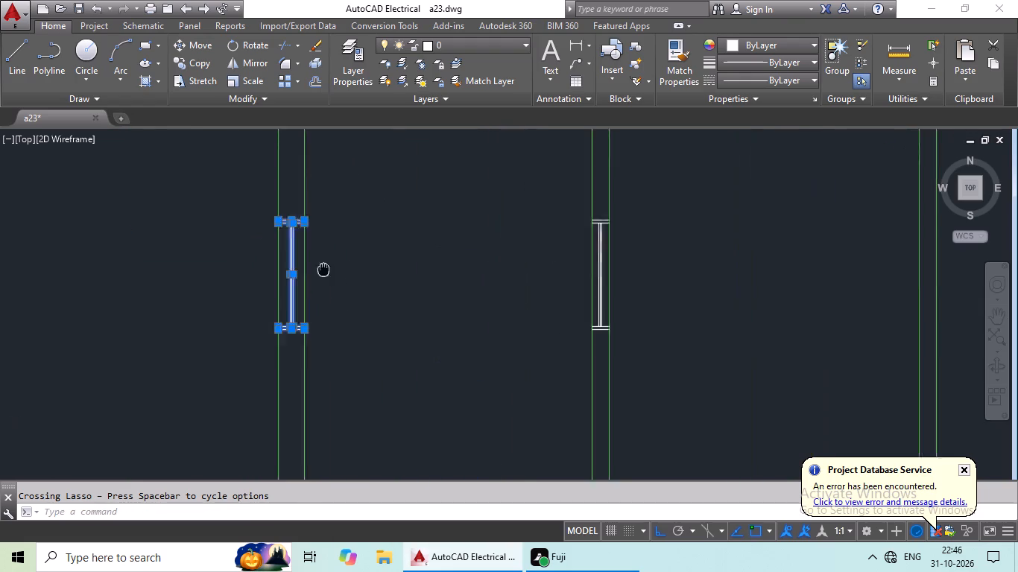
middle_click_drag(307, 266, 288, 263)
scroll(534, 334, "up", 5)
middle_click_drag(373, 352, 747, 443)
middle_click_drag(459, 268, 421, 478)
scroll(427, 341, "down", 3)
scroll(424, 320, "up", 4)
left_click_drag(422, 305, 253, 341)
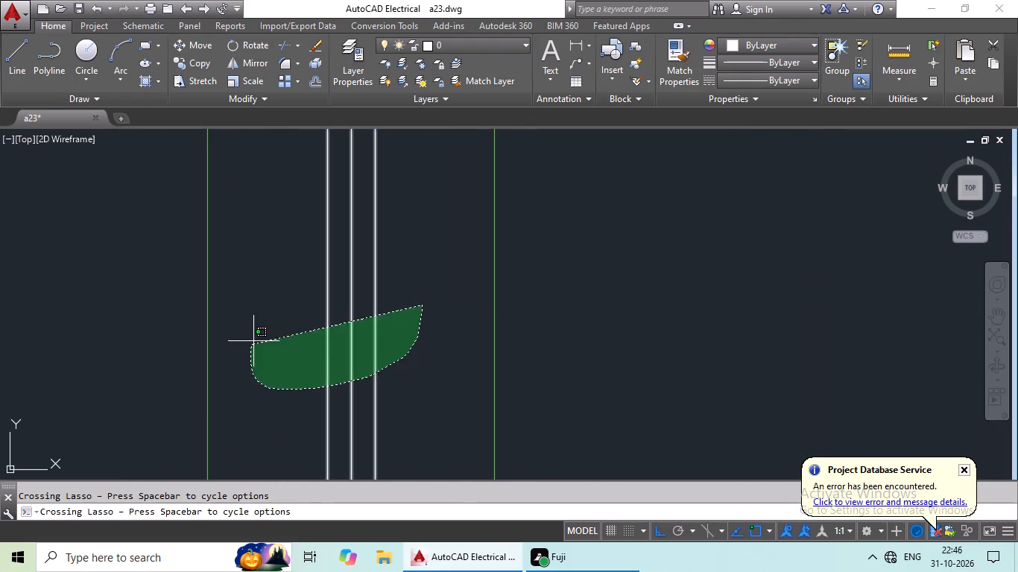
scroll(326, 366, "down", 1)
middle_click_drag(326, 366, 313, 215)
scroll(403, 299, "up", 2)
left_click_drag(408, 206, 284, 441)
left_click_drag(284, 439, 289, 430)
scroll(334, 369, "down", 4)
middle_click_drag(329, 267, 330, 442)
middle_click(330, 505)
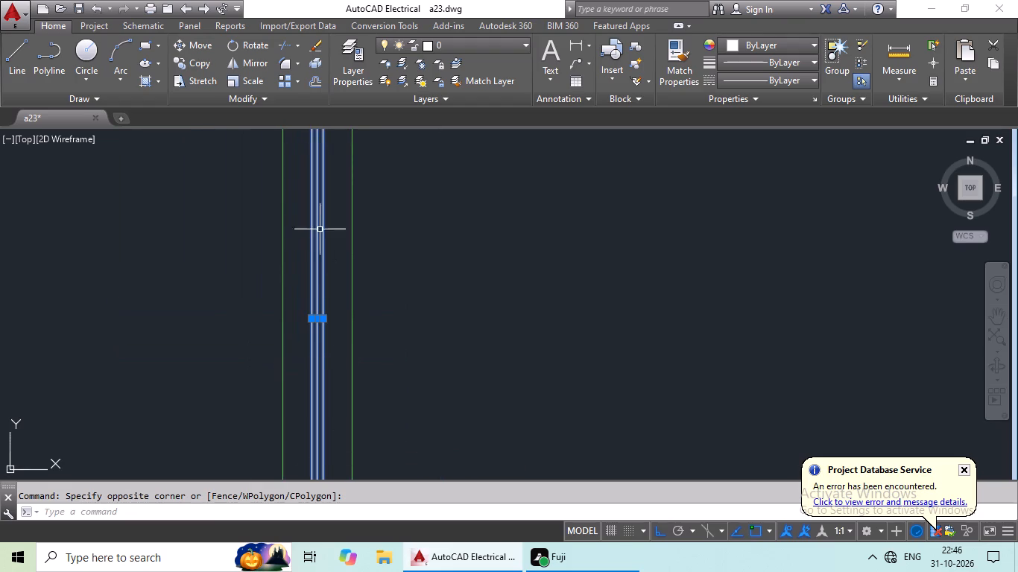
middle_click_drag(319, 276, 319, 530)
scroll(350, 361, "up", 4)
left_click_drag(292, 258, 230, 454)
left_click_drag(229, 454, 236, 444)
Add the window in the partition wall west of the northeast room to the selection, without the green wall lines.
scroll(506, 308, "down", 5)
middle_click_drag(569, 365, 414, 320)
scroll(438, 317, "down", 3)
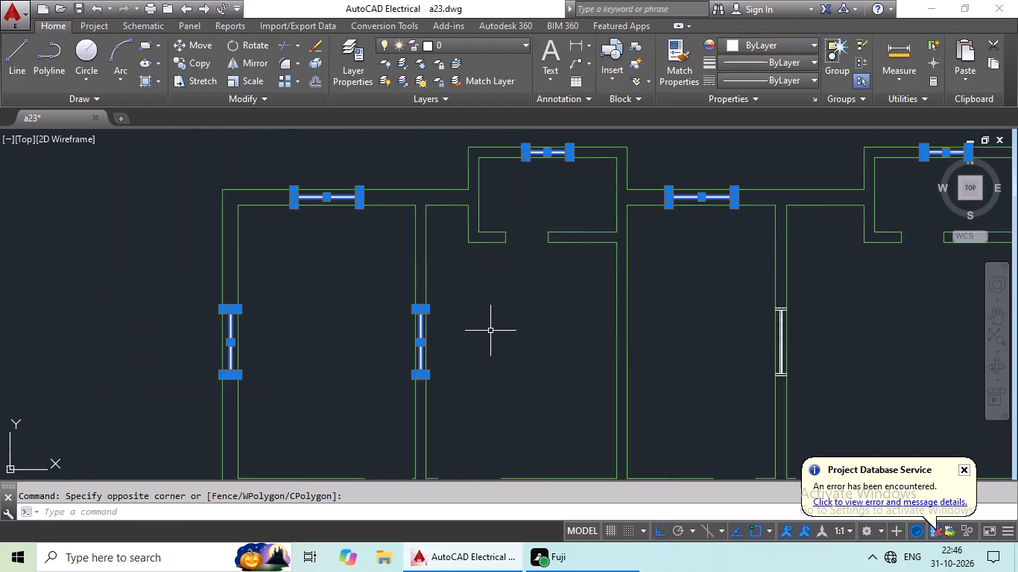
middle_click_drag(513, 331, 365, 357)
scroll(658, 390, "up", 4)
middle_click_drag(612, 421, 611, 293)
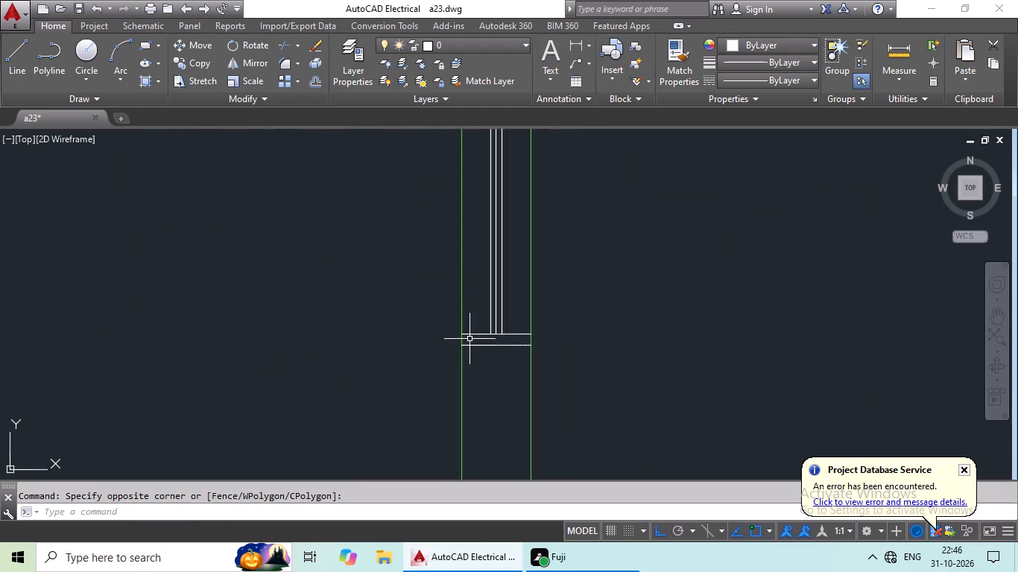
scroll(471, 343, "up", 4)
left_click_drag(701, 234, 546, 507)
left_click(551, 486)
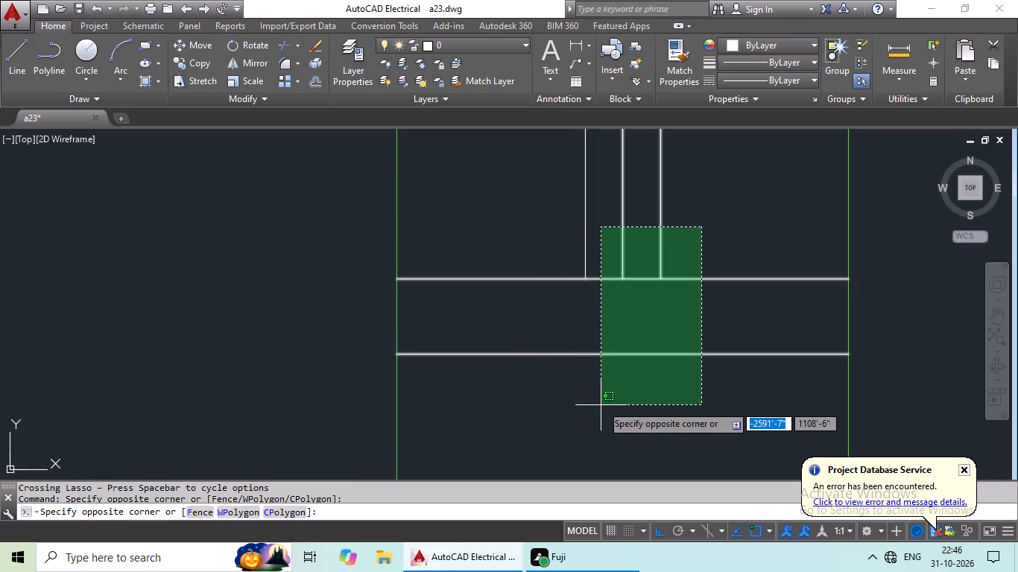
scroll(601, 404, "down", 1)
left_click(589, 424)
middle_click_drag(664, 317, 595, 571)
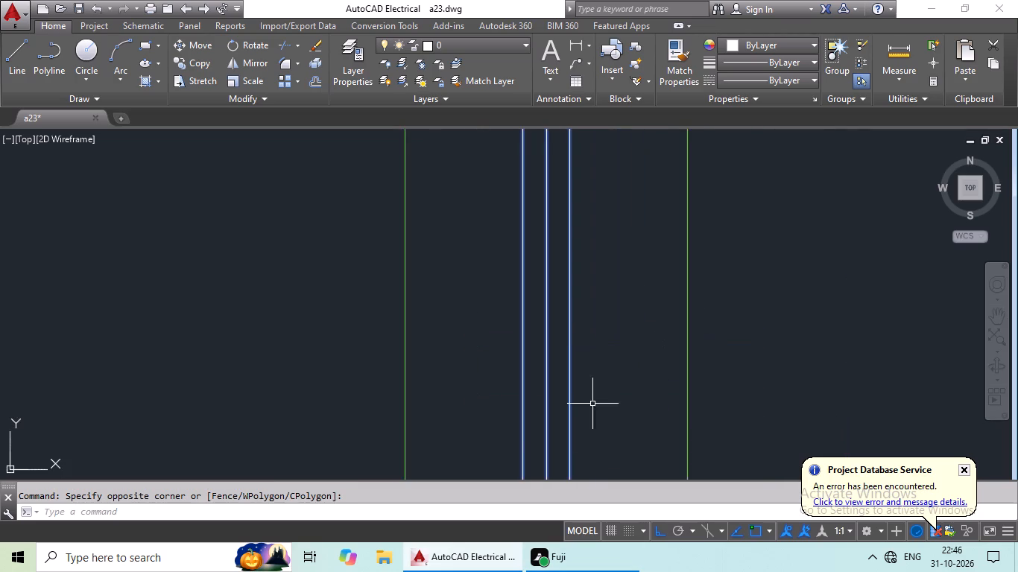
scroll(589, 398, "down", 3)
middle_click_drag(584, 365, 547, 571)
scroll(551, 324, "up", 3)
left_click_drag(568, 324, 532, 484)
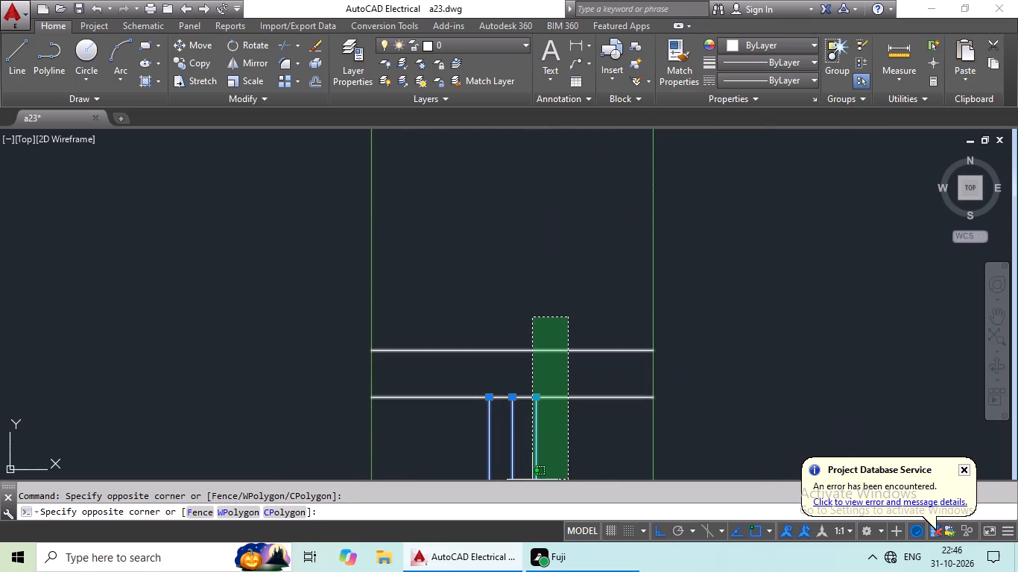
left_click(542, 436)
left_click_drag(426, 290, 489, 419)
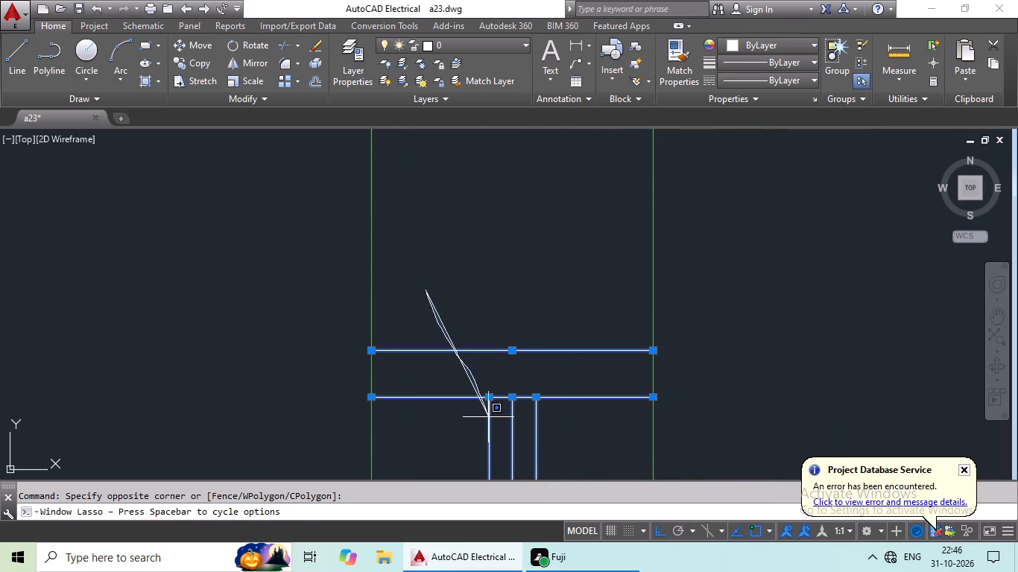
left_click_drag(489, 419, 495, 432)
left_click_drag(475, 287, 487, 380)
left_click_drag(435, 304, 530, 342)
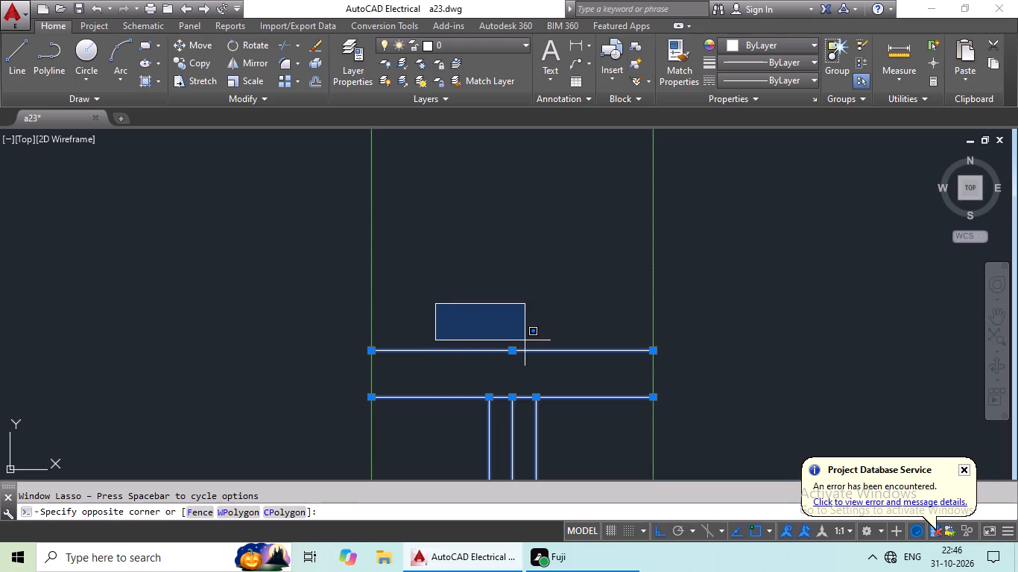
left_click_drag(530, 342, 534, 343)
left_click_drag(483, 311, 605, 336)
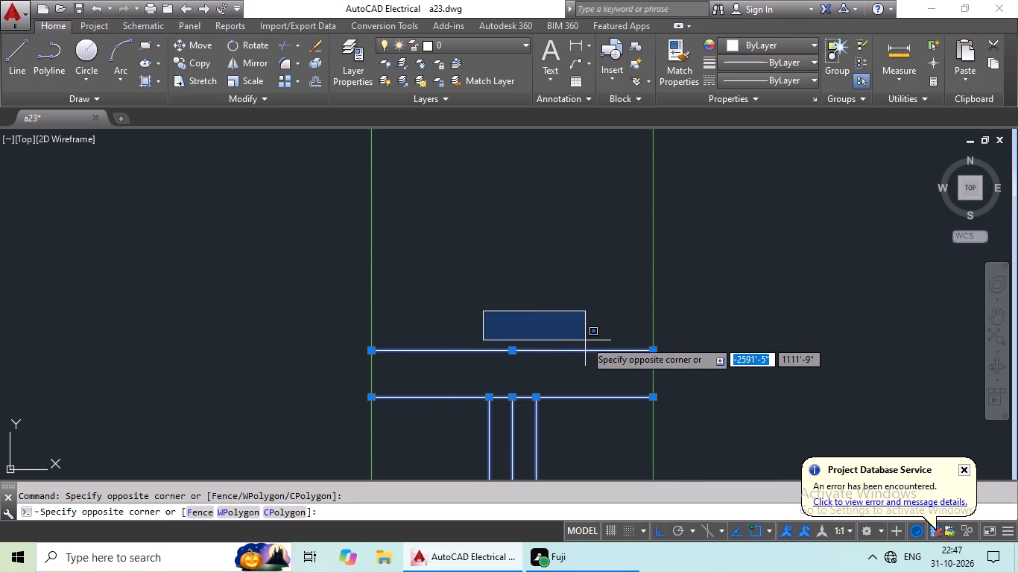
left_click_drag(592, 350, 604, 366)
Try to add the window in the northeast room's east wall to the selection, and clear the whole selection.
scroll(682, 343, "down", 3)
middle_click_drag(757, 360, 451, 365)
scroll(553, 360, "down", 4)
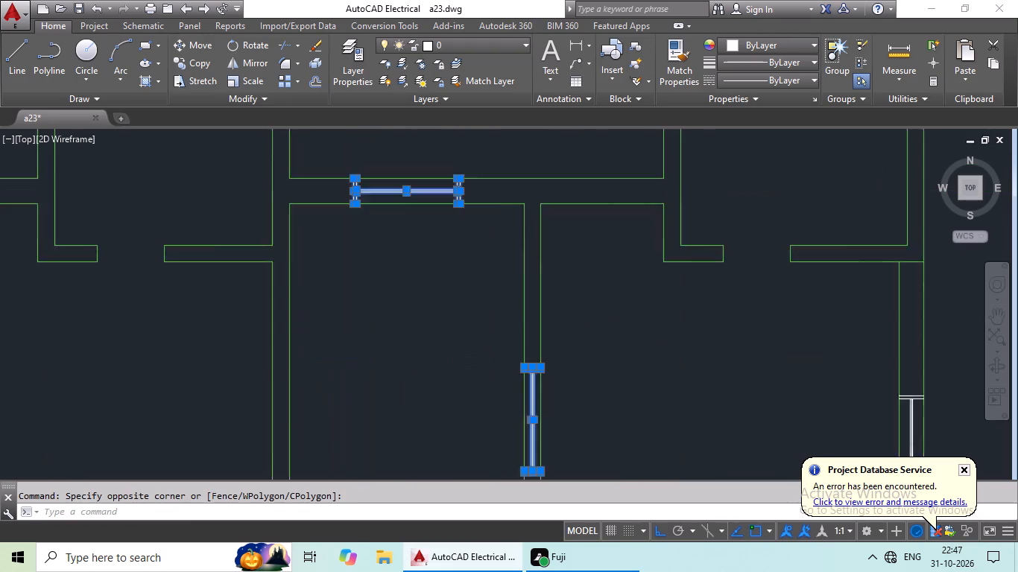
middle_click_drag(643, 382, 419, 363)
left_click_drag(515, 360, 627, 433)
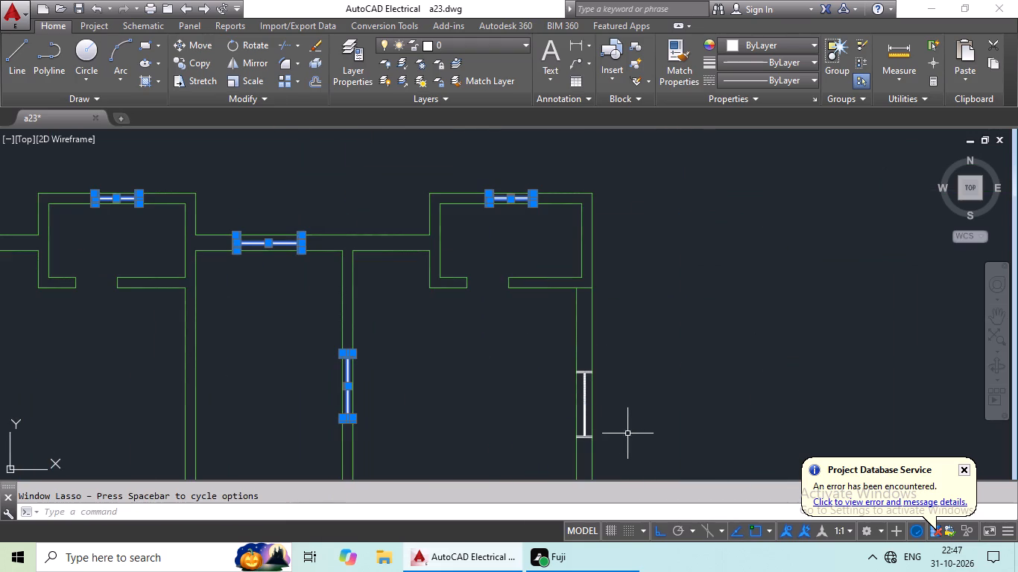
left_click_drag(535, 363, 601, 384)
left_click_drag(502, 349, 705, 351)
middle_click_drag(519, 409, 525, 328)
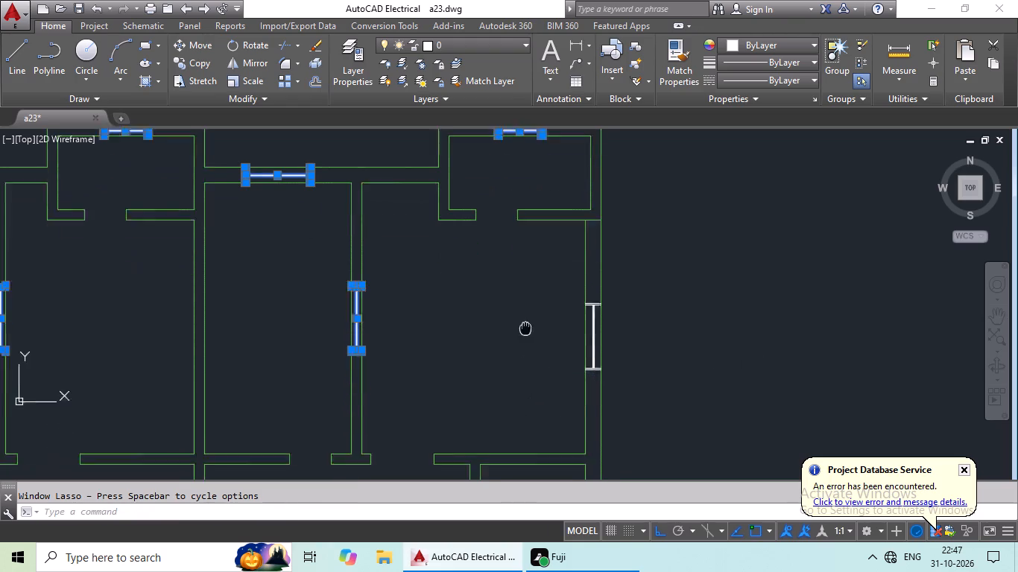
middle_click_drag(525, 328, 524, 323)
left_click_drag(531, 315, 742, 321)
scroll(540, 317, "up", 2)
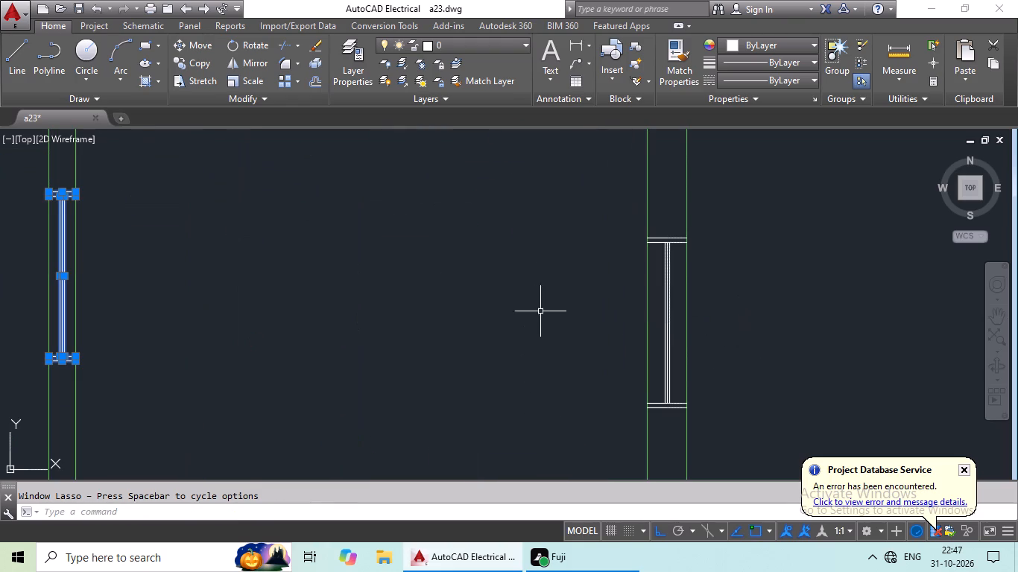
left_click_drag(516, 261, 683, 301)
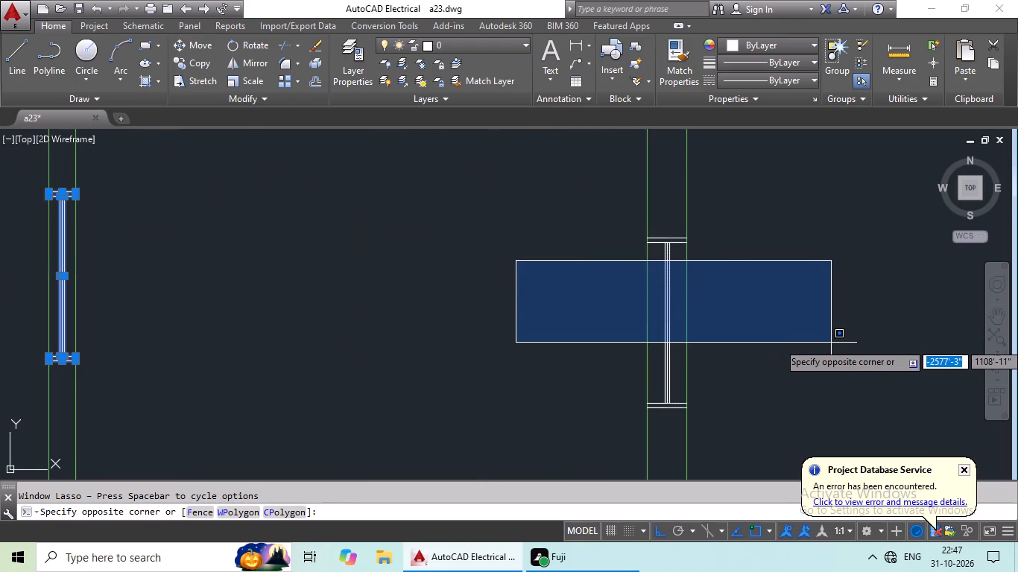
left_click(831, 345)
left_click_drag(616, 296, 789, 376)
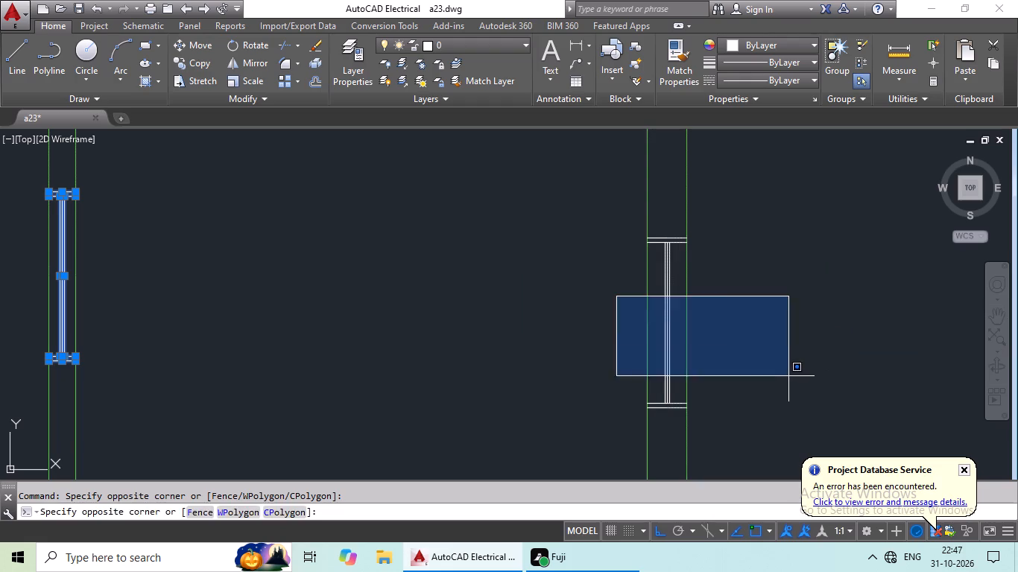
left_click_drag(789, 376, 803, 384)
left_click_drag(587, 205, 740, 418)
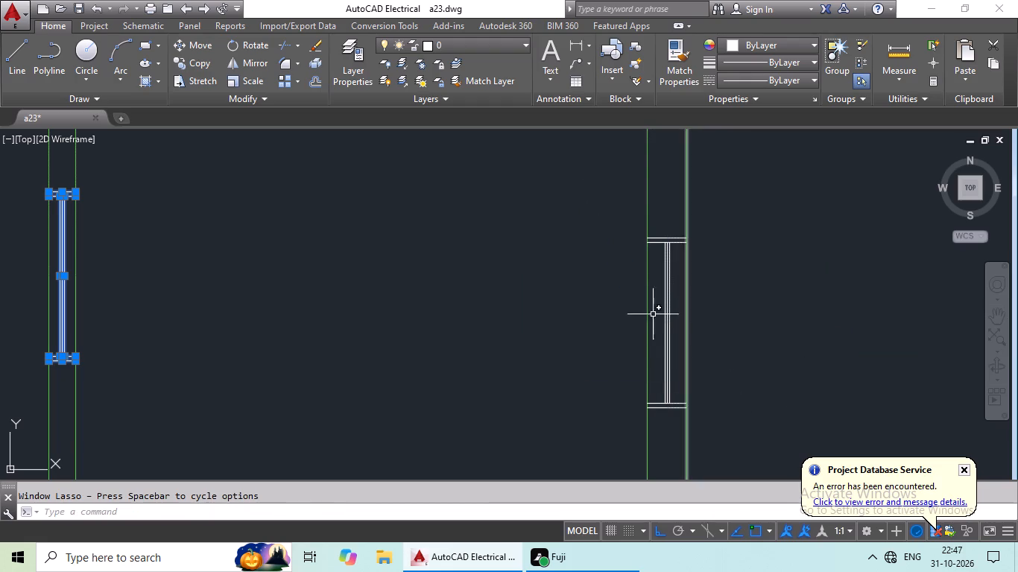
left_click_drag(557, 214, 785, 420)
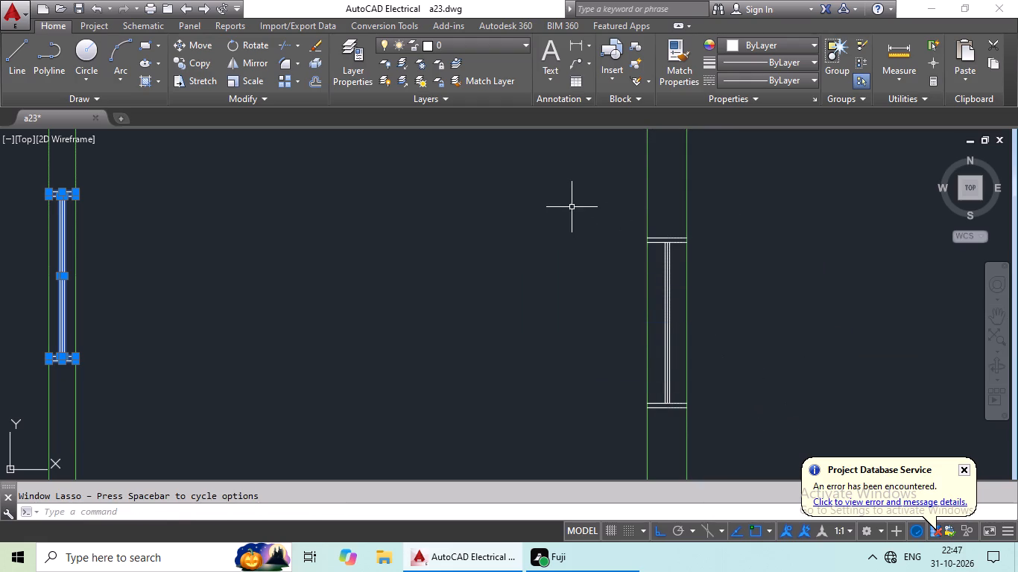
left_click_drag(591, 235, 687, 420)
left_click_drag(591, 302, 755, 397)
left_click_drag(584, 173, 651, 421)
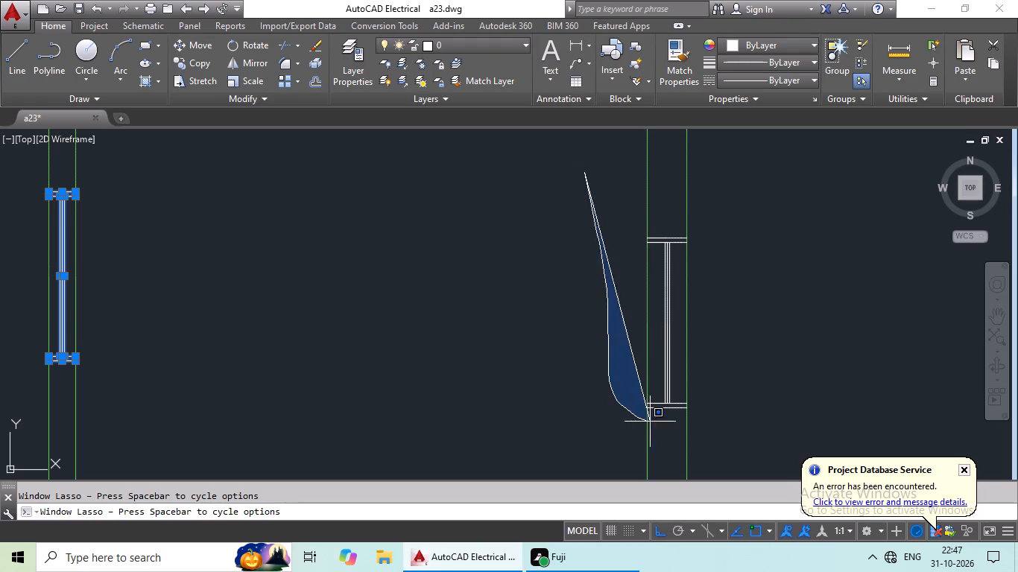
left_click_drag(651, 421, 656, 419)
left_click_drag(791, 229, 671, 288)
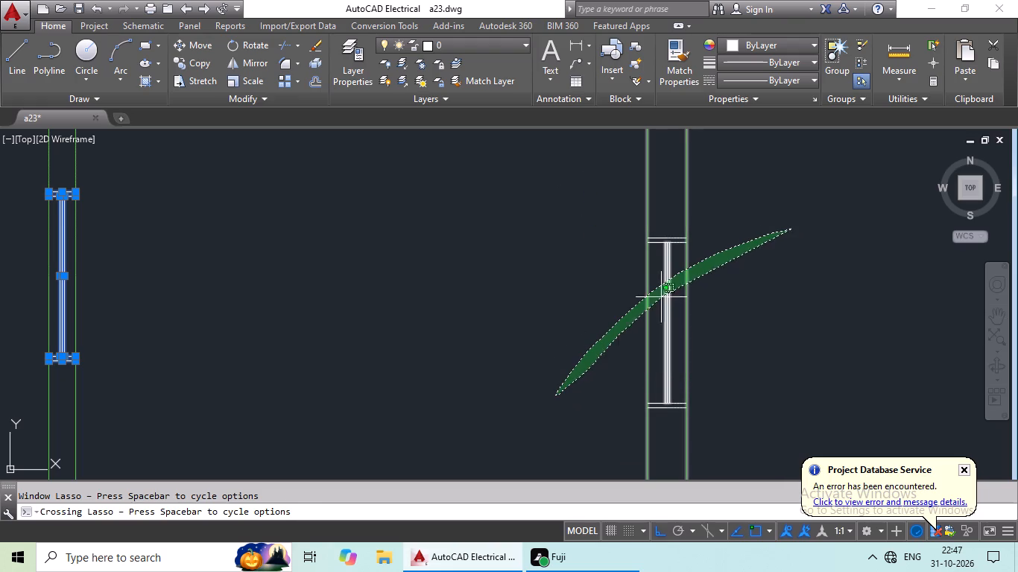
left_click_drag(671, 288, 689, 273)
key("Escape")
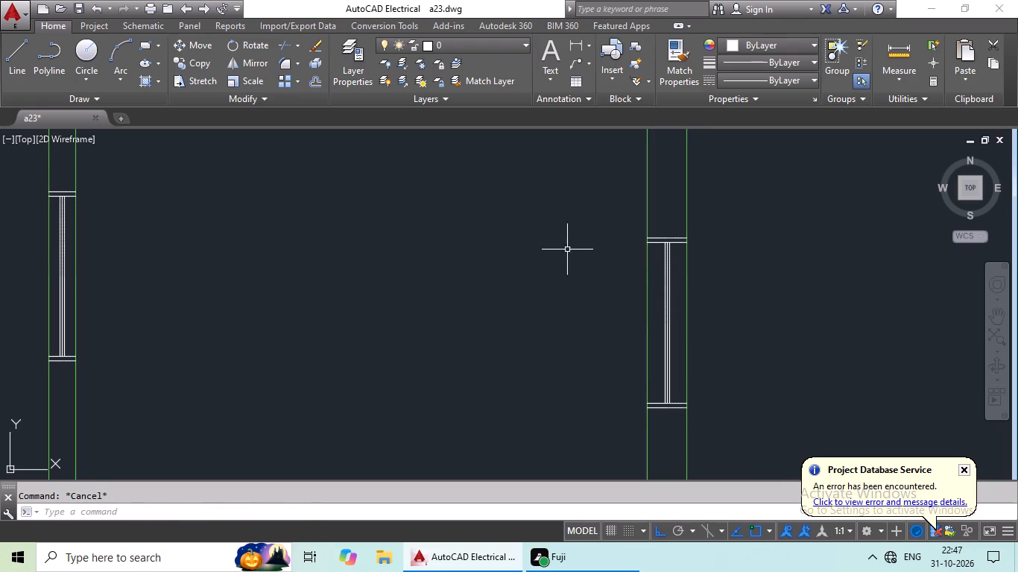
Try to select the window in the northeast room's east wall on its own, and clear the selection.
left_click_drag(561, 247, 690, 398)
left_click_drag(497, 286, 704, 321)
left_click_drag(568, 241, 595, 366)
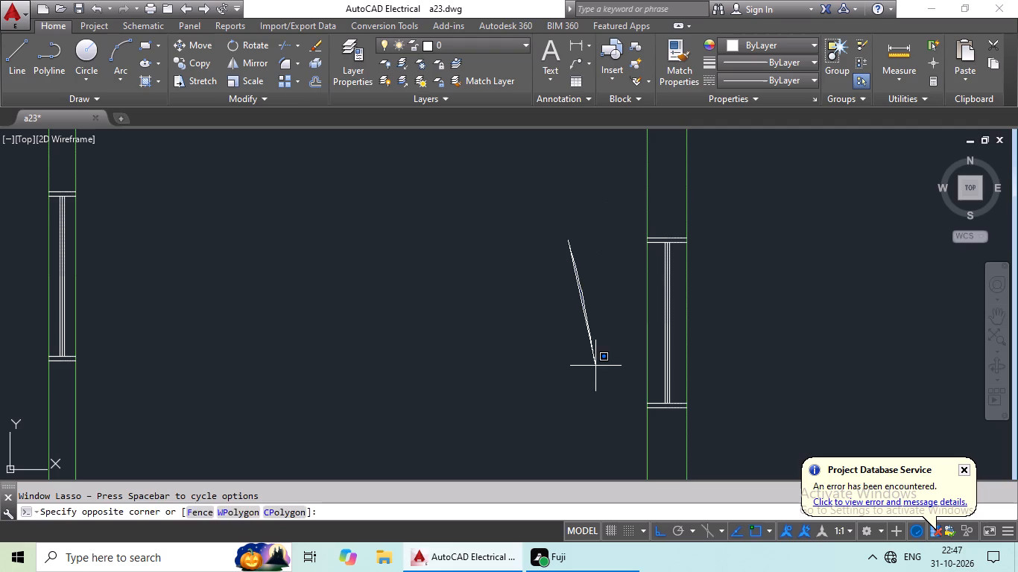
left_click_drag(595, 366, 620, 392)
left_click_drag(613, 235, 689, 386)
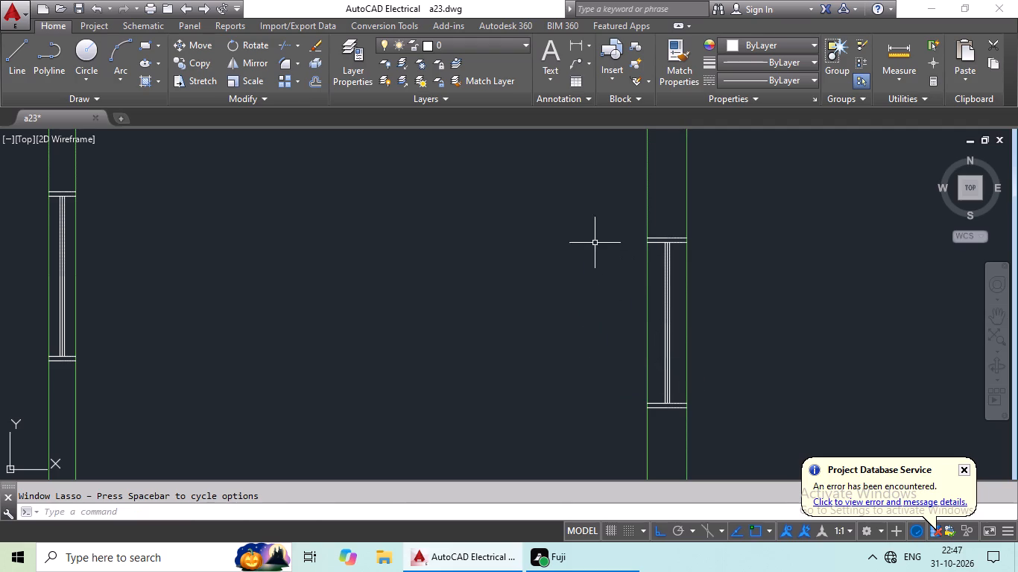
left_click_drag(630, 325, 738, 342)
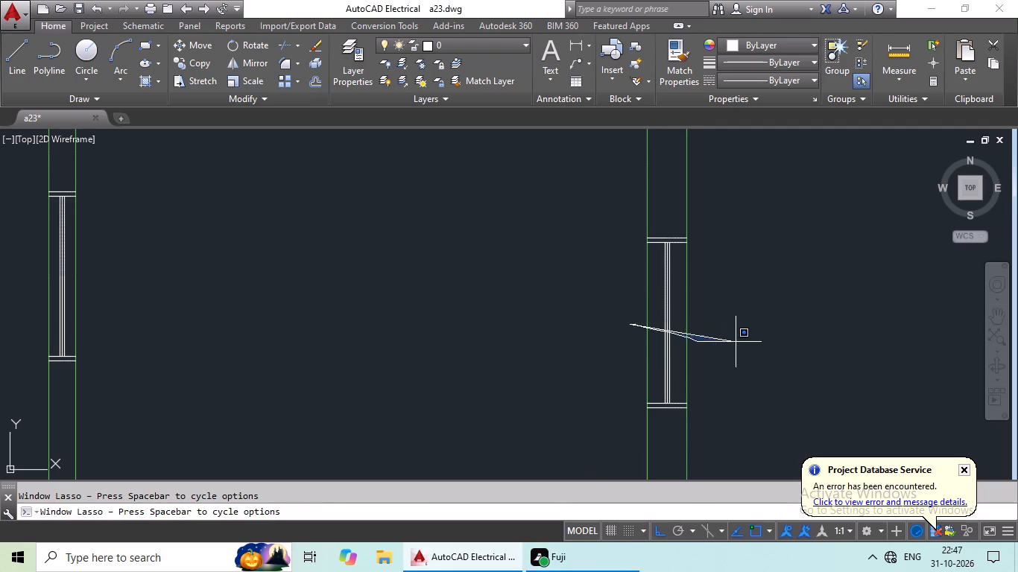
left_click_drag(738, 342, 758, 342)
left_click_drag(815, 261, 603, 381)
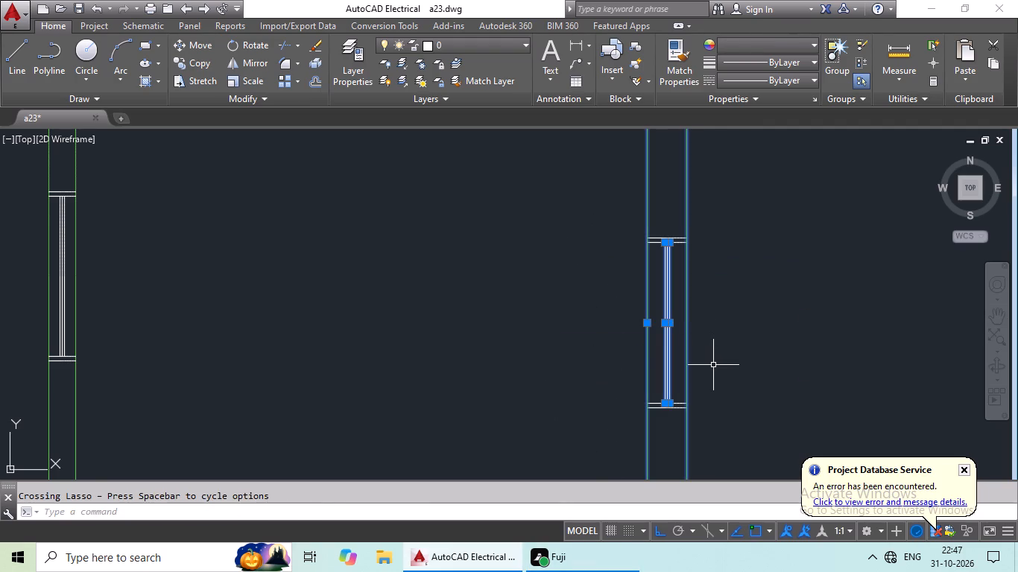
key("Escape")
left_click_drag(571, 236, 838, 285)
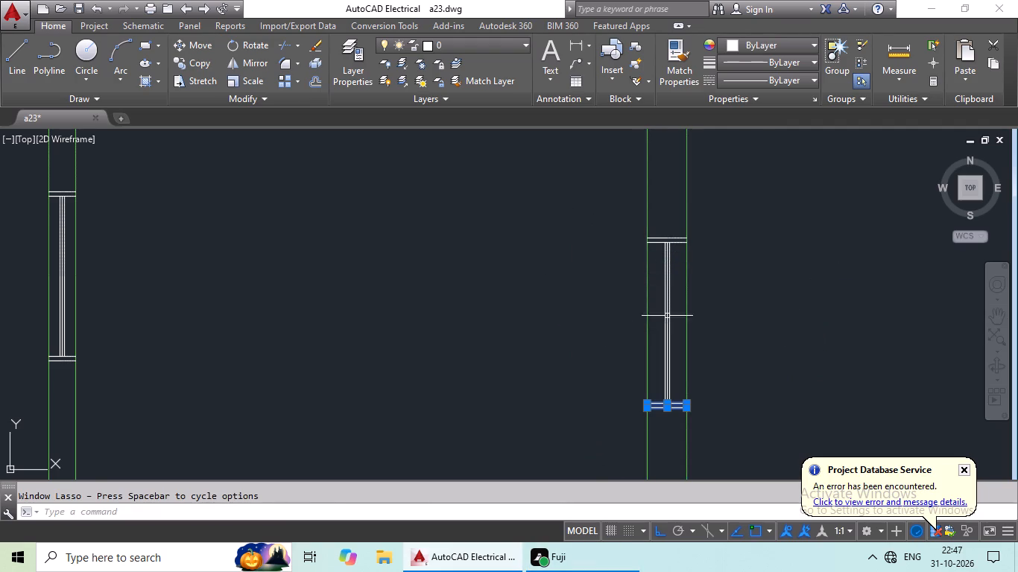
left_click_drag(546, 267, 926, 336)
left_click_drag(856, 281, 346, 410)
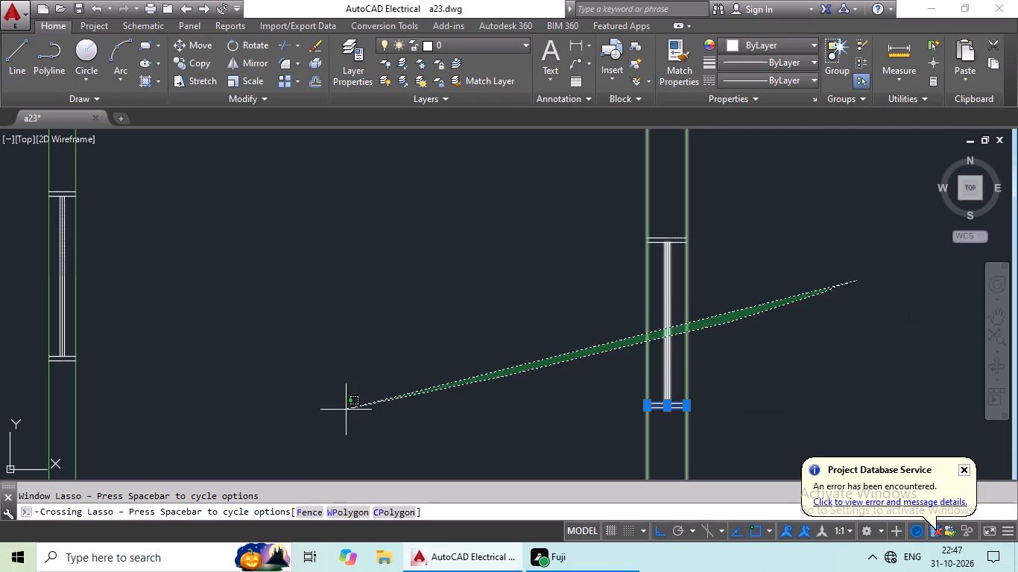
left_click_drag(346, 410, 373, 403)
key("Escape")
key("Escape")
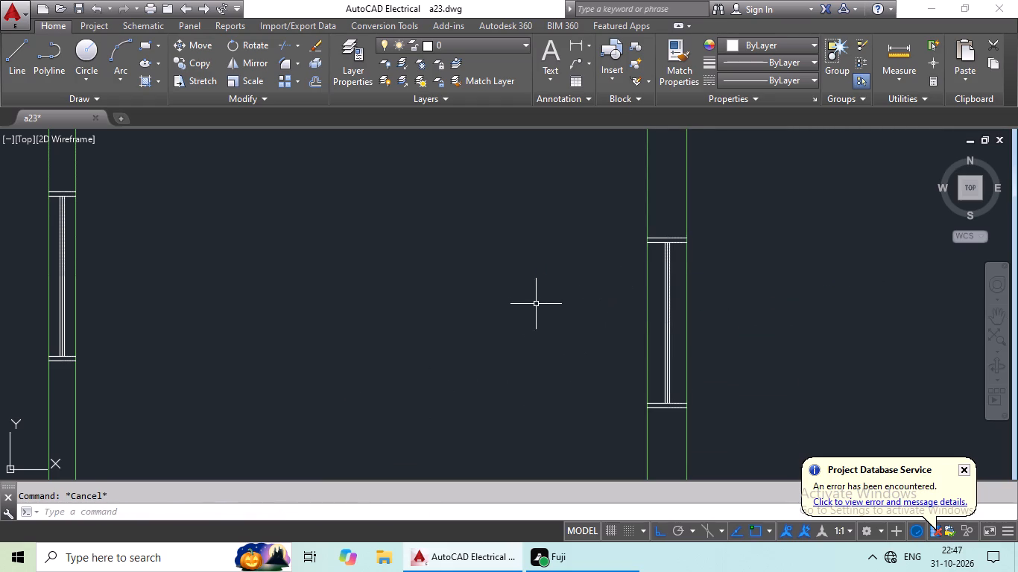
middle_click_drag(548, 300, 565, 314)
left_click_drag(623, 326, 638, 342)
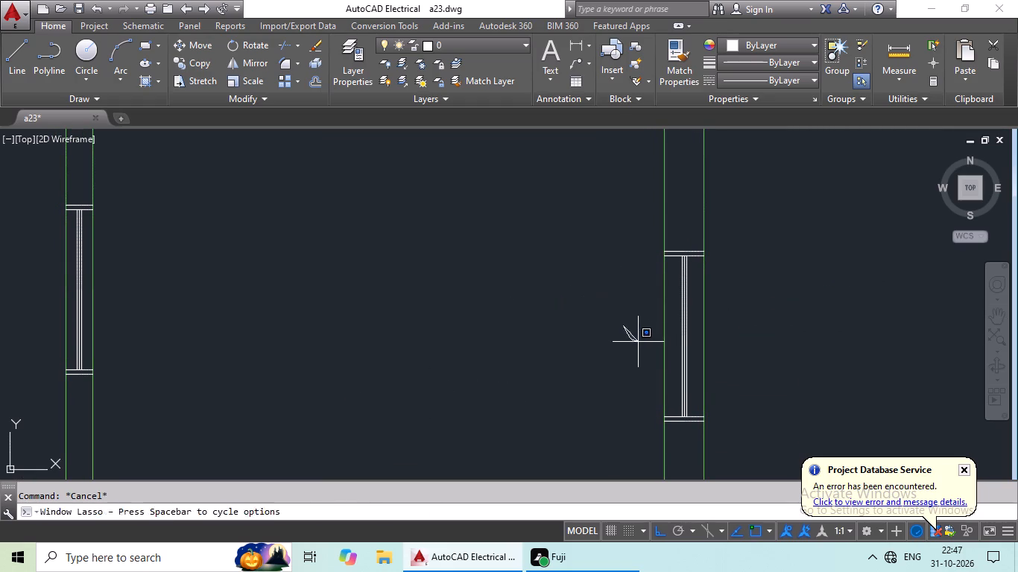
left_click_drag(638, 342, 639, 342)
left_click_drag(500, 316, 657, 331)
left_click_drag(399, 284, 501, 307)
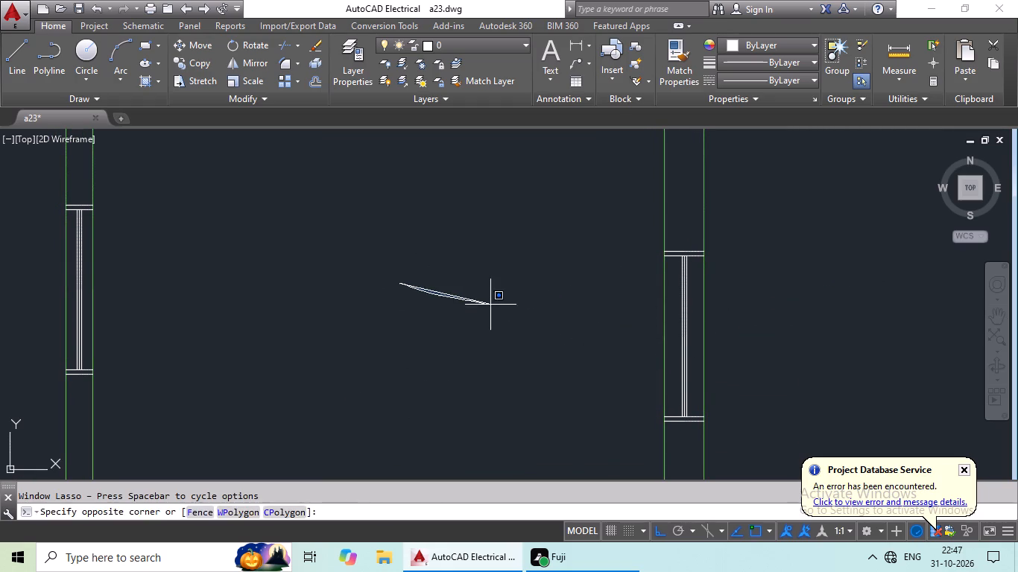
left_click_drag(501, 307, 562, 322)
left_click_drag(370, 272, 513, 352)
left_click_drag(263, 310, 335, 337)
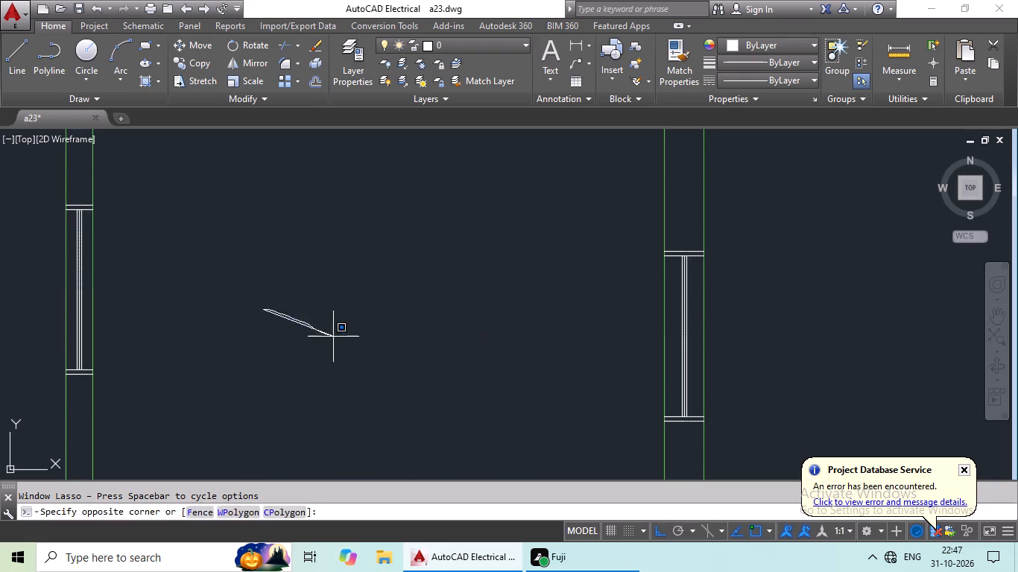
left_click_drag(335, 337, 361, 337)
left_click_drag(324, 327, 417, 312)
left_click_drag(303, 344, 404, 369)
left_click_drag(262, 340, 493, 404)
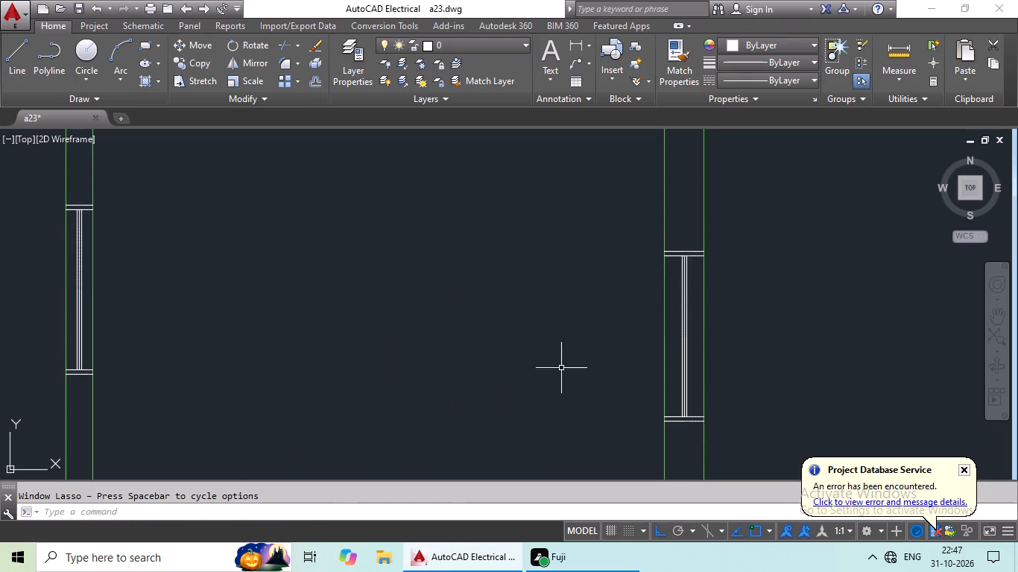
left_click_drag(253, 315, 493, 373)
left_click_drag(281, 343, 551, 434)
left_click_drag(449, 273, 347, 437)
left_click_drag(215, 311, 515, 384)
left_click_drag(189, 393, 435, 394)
Select all lines of the window in the northeast room's east wall, without the green wall lines.
scroll(534, 371, "down", 1)
scroll(661, 393, "up", 4)
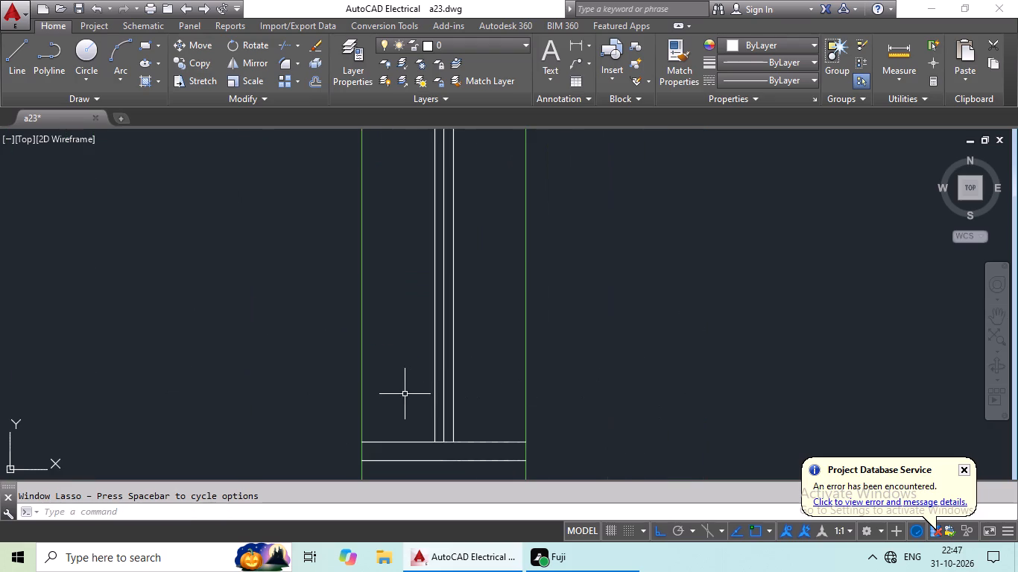
middle_click_drag(419, 399, 391, 304)
left_click_drag(455, 225, 373, 320)
middle_click_drag(380, 290, 381, 291)
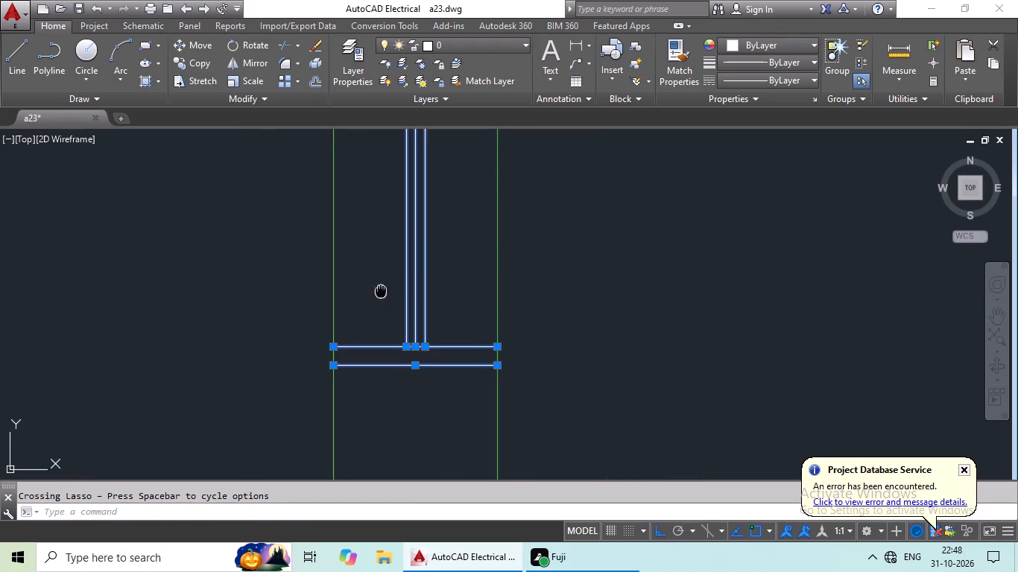
middle_click_drag(381, 291, 366, 571)
scroll(399, 322, "down", 2)
middle_click_drag(402, 288, 402, 402)
scroll(405, 281, "up", 4)
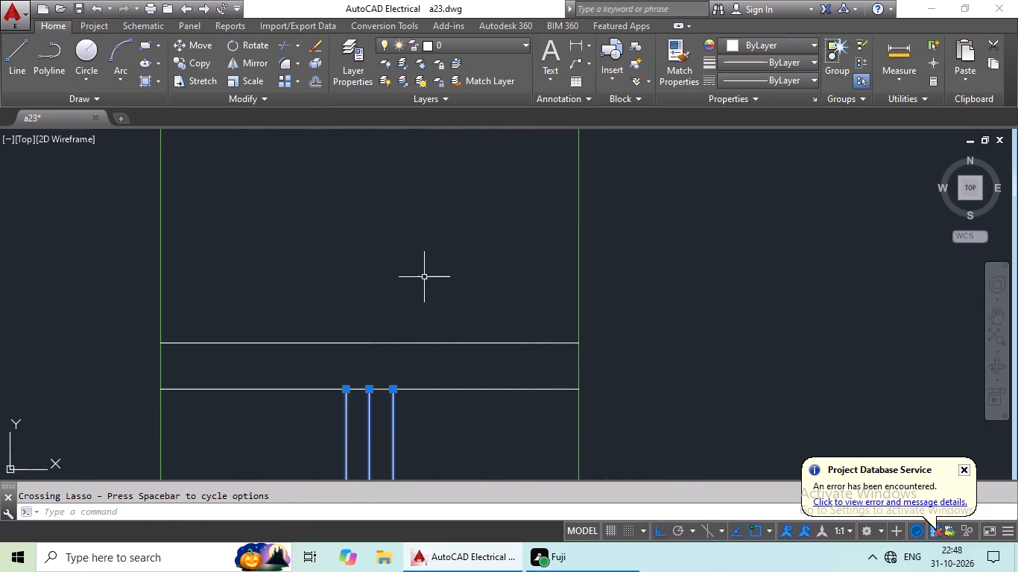
left_click_drag(409, 336, 336, 475)
Add the window in the north wall of the projecting northeast corner room to the selection, without the green wall lines.
scroll(425, 346, "down", 8)
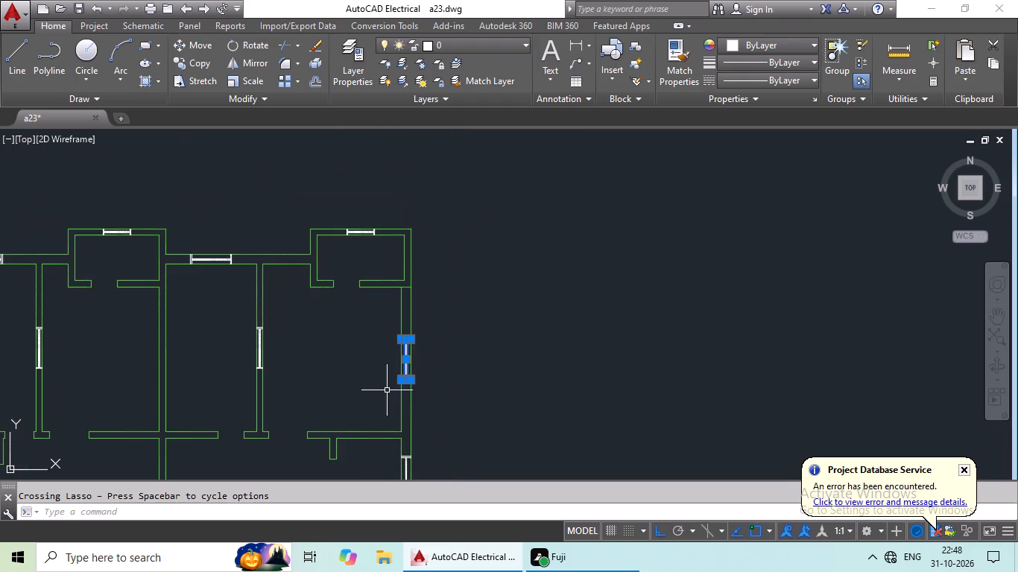
scroll(352, 247, "up", 4)
middle_click_drag(371, 270, 370, 264)
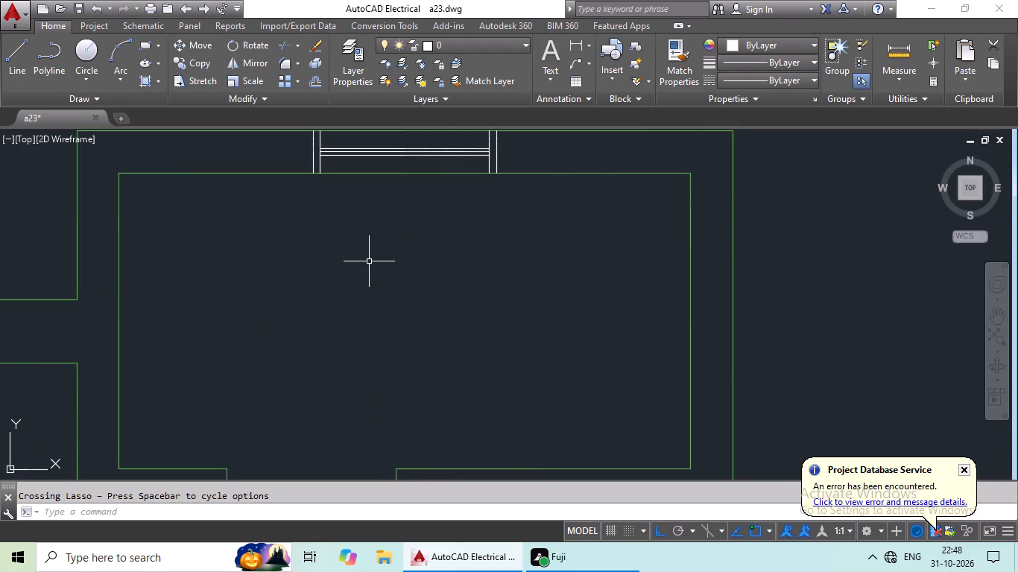
middle_click_drag(370, 264, 370, 402)
scroll(512, 260, "up", 4)
middle_click_drag(494, 400, 700, 327)
left_click_drag(759, 282, 255, 363)
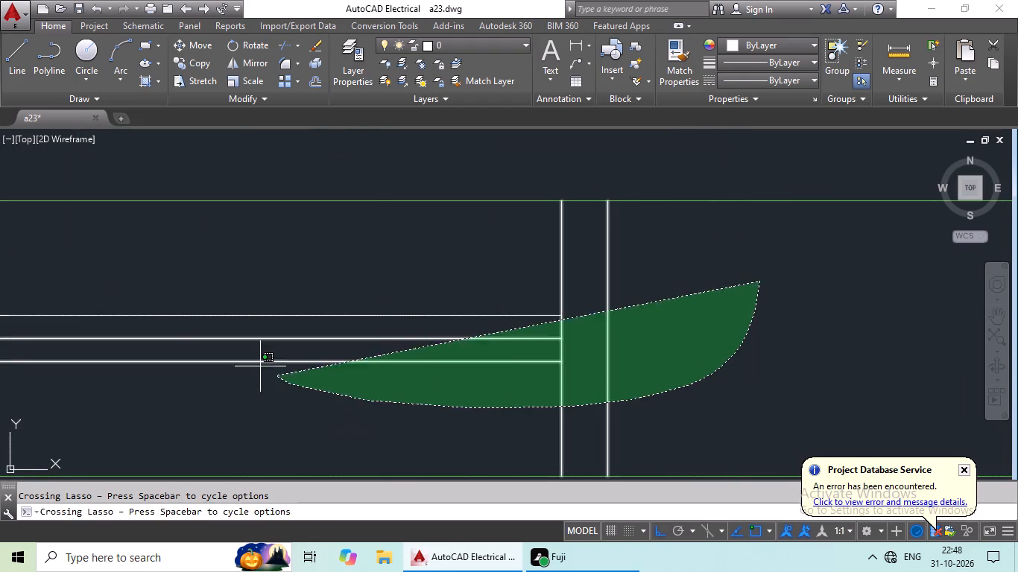
left_click_drag(255, 363, 211, 331)
middle_click_drag(235, 336, 782, 336)
scroll(306, 349, "down", 2)
scroll(189, 340, "up", 3)
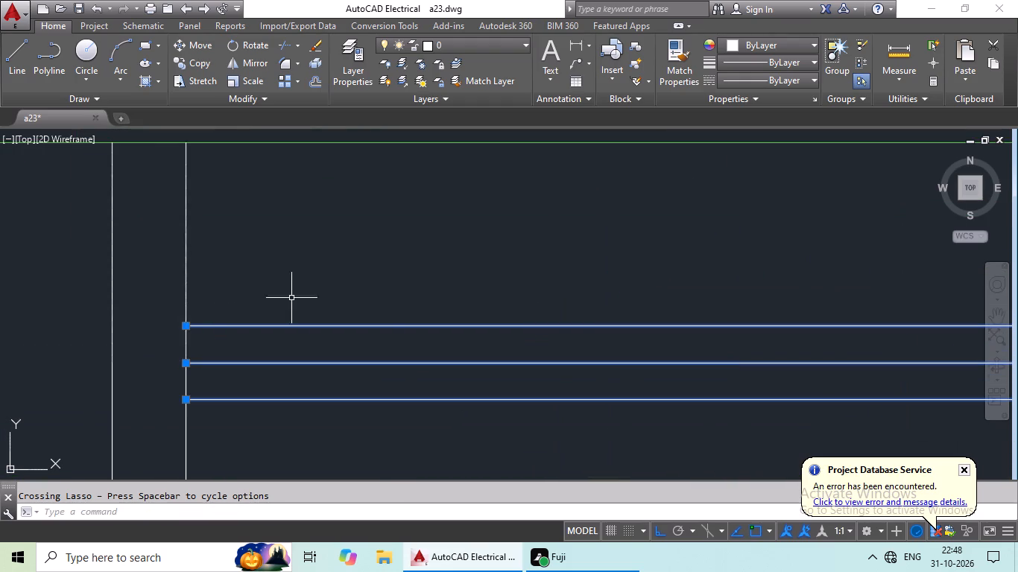
left_click_drag(393, 232, 0, 355)
left_click_drag(0, 355, 20, 352)
Add the window in the recessed north wall between the two projecting rooms to the selection, without the green wall lines.
scroll(325, 312, "down", 3)
middle_click_drag(306, 459, 651, 259)
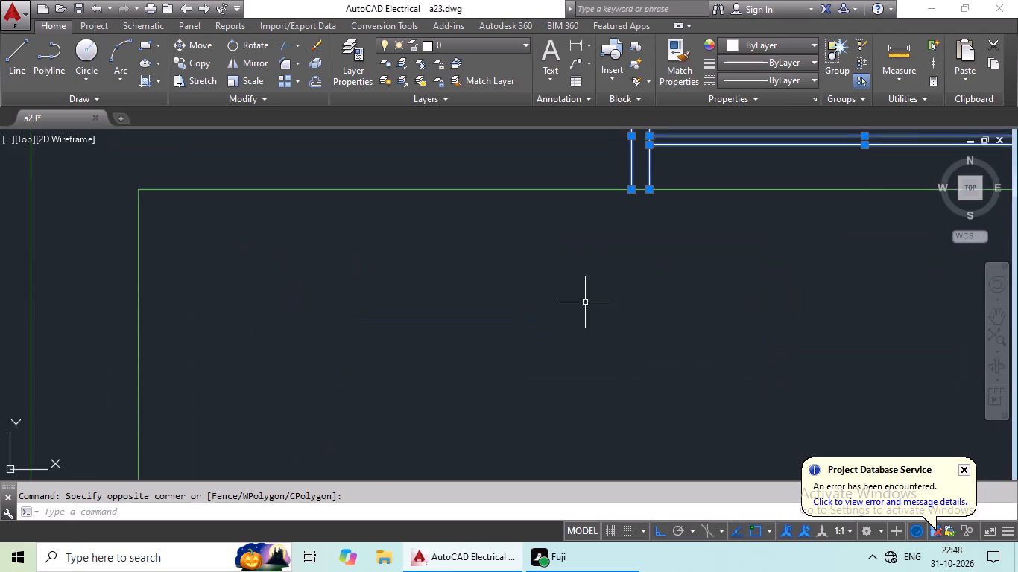
middle_click_drag(180, 416, 578, 325)
scroll(281, 299, "down", 2)
middle_click_drag(233, 340, 647, 336)
scroll(541, 351, "down", 2)
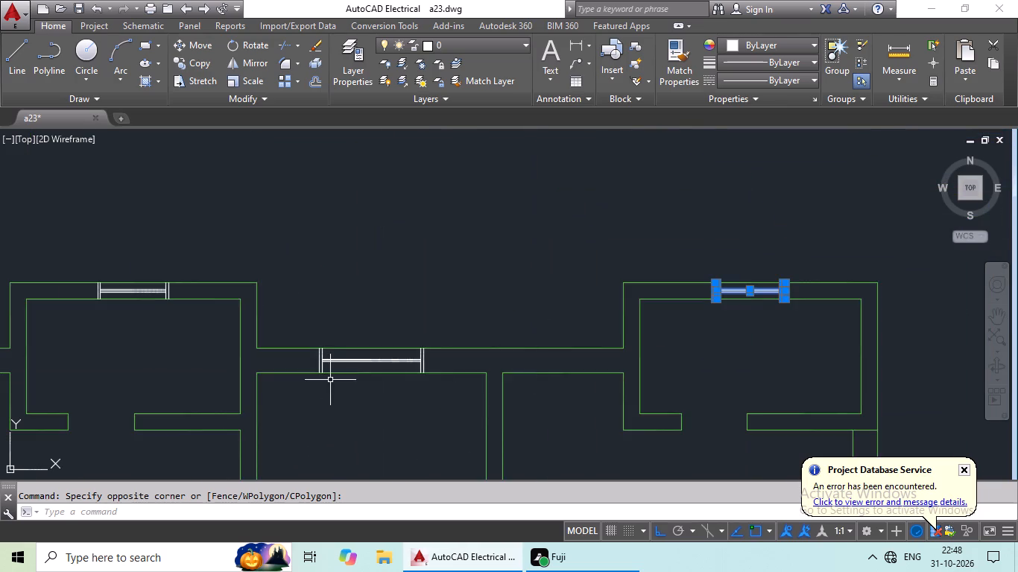
scroll(354, 372, "up", 4)
left_click_drag(907, 282, 128, 302)
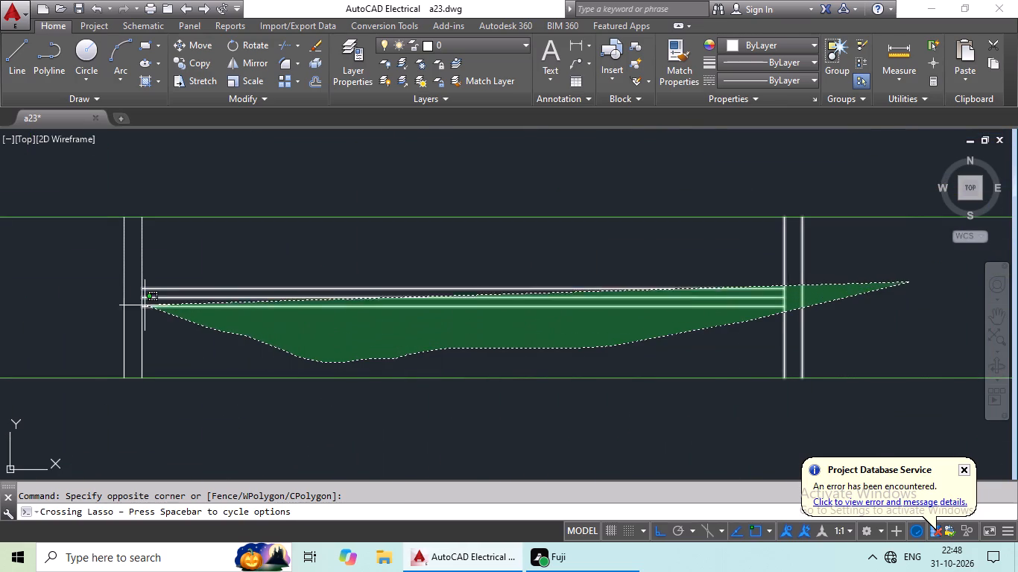
left_click_drag(128, 302, 75, 292)
Add the window in the north wall of the western projecting room to the selection, without the green wall lines.
scroll(218, 311, "down", 3)
middle_click_drag(215, 386, 423, 393)
scroll(474, 309, "up", 4)
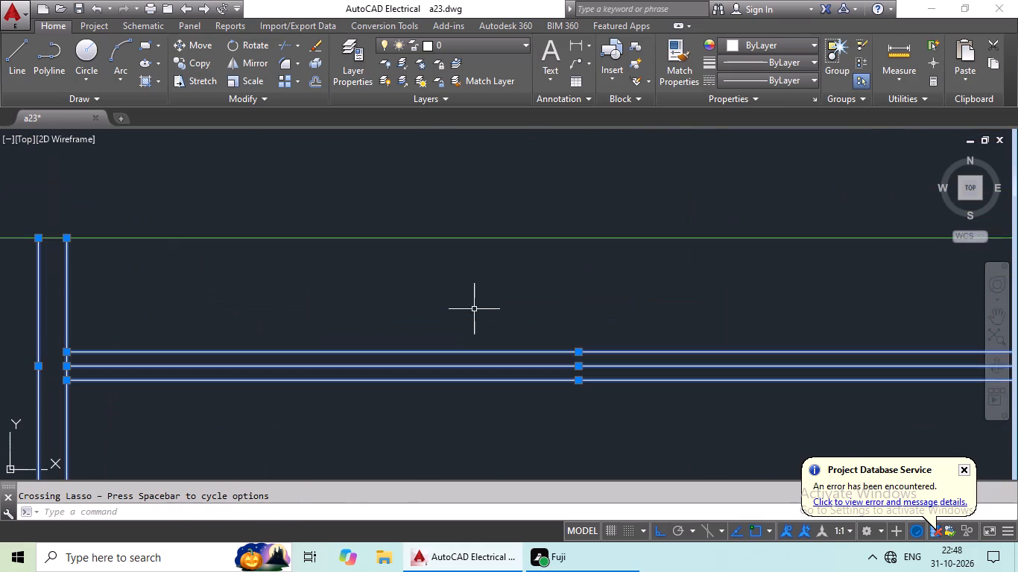
scroll(490, 349, "down", 3)
middle_click_drag(331, 436, 627, 419)
middle_click_drag(259, 298, 322, 453)
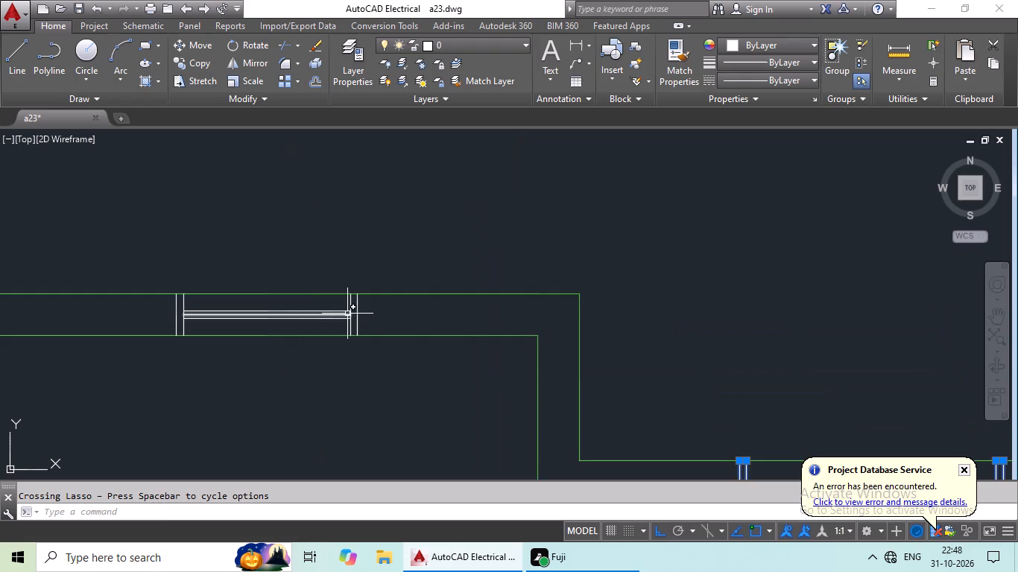
scroll(341, 299, "up", 3)
left_click_drag(470, 332, 87, 358)
middle_click_drag(137, 355, 639, 345)
scroll(184, 355, "up", 1)
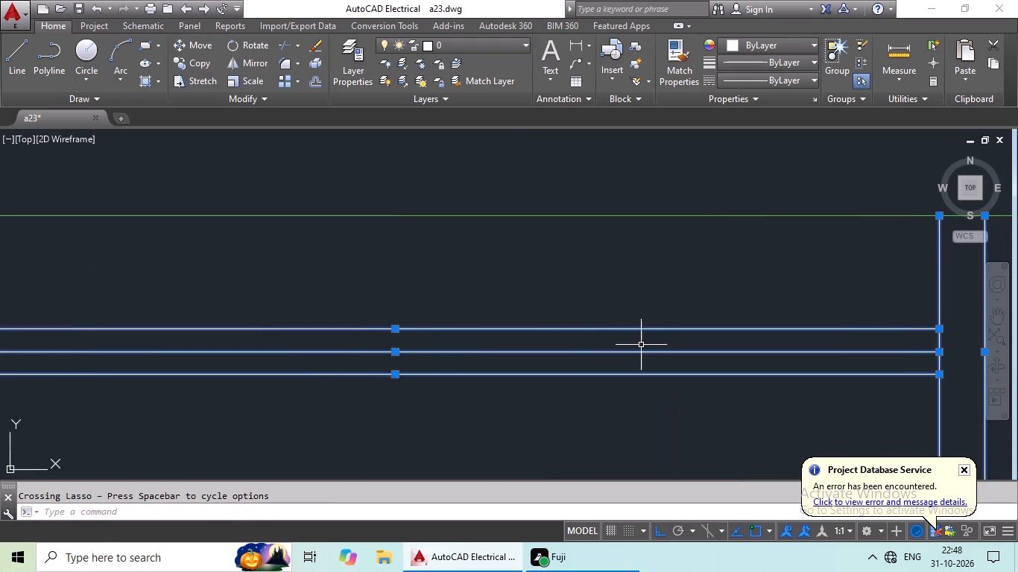
scroll(235, 349, "down", 4)
middle_click_drag(148, 351, 285, 350)
scroll(312, 339, "up", 4)
left_click_drag(412, 317, 259, 370)
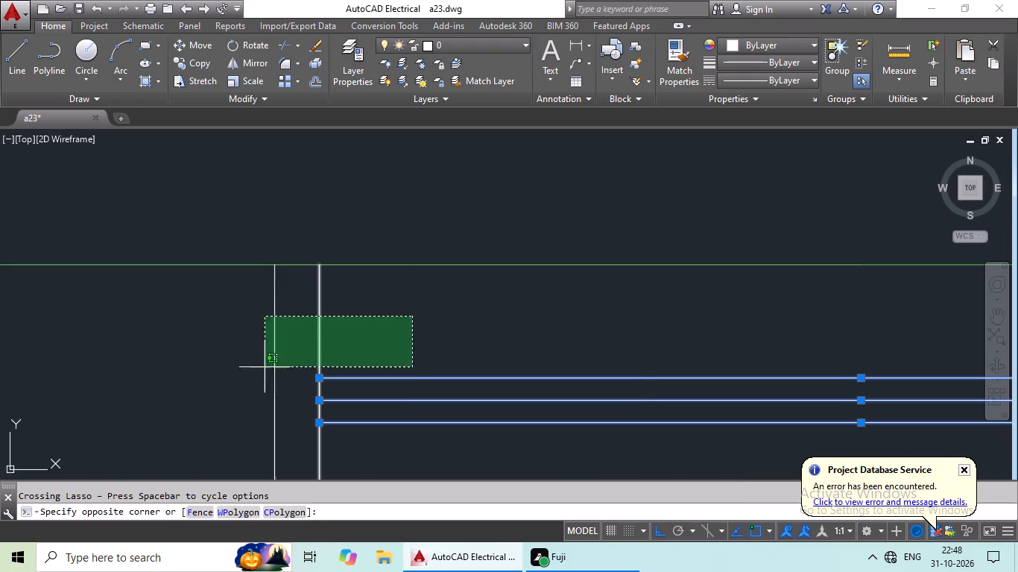
left_click_drag(259, 370, 221, 387)
Add the window in the northwest room's north wall to the selection, without the green wall lines.
scroll(271, 349, "down", 4)
scroll(528, 413, "down", 2)
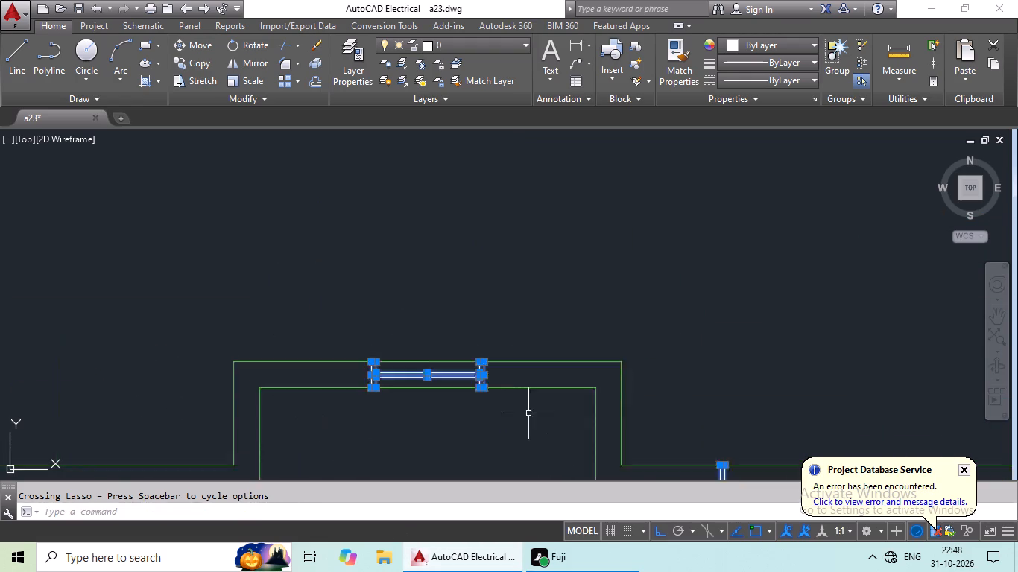
scroll(528, 413, "down", 1)
middle_click_drag(512, 442, 537, 273)
scroll(279, 272, "up", 4)
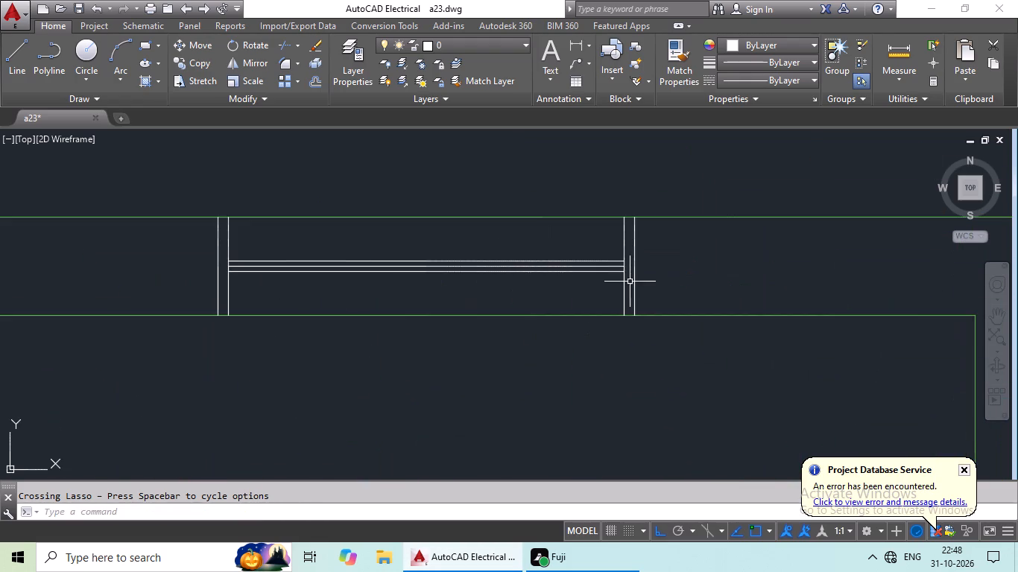
scroll(630, 282, "up", 2)
left_click_drag(704, 238, 244, 213)
middle_click_drag(265, 232, 768, 256)
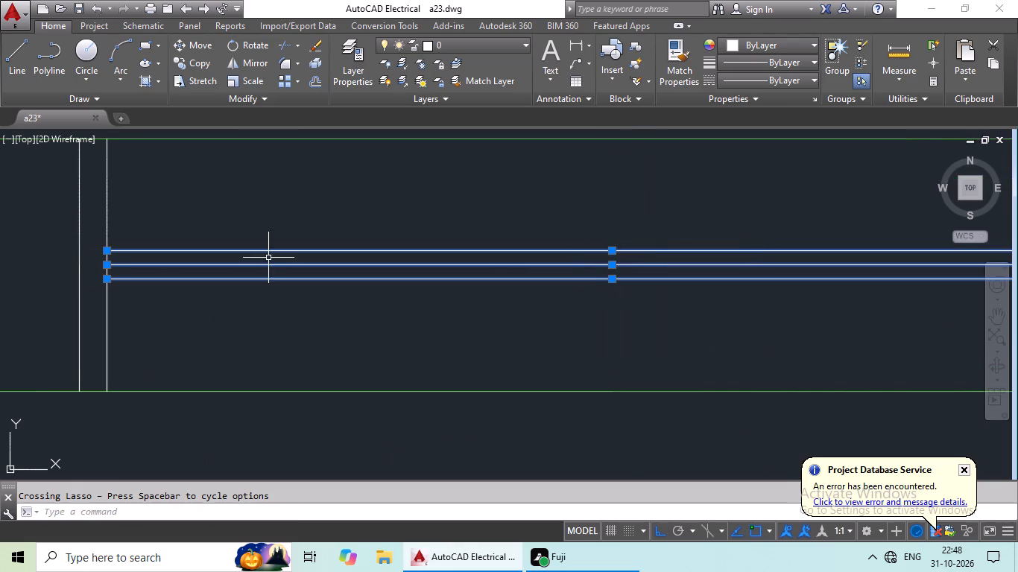
left_click_drag(246, 189, 0, 290)
Add the window in the northwest room's west wall to the selection, including both end frames, without the green wall lines.
scroll(182, 248, "down", 4)
middle_click_drag(297, 428, 429, 209)
scroll(434, 217, "down", 2)
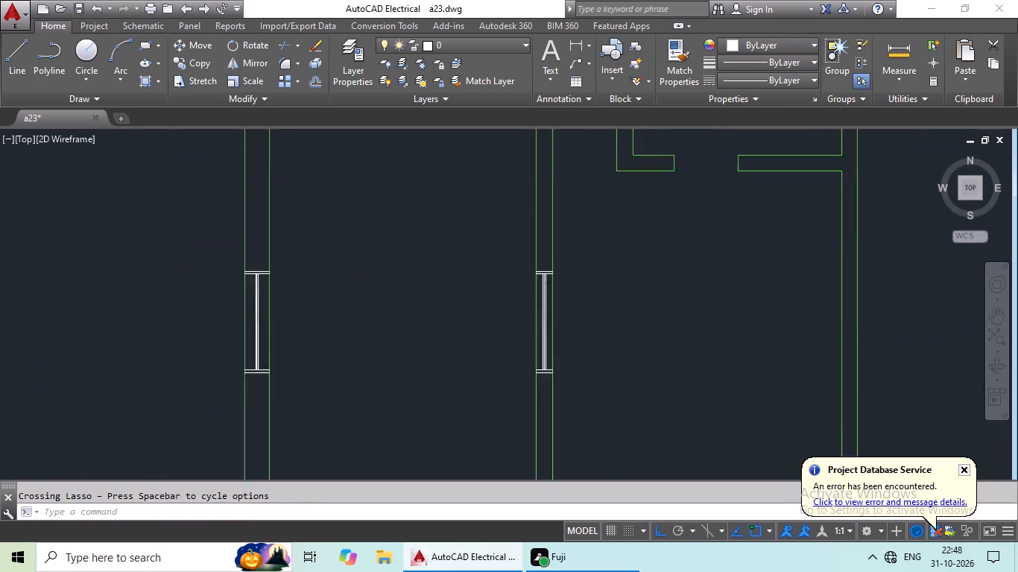
scroll(288, 273, "up", 3)
scroll(437, 233, "up", 3)
left_click_drag(449, 211, 434, 226)
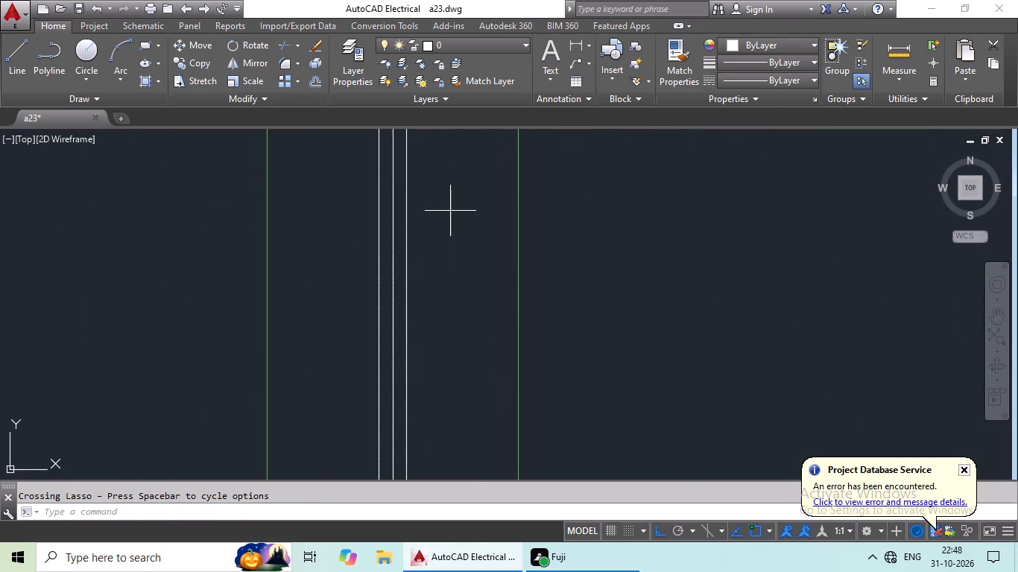
left_click_drag(434, 226, 323, 345)
scroll(430, 261, "down", 3)
scroll(429, 216, "up", 4)
left_click_drag(428, 203, 352, 331)
scroll(424, 296, "down", 3)
middle_click_drag(442, 395, 411, 144)
middle_click_drag(385, 322, 383, 210)
scroll(402, 366, "up", 2)
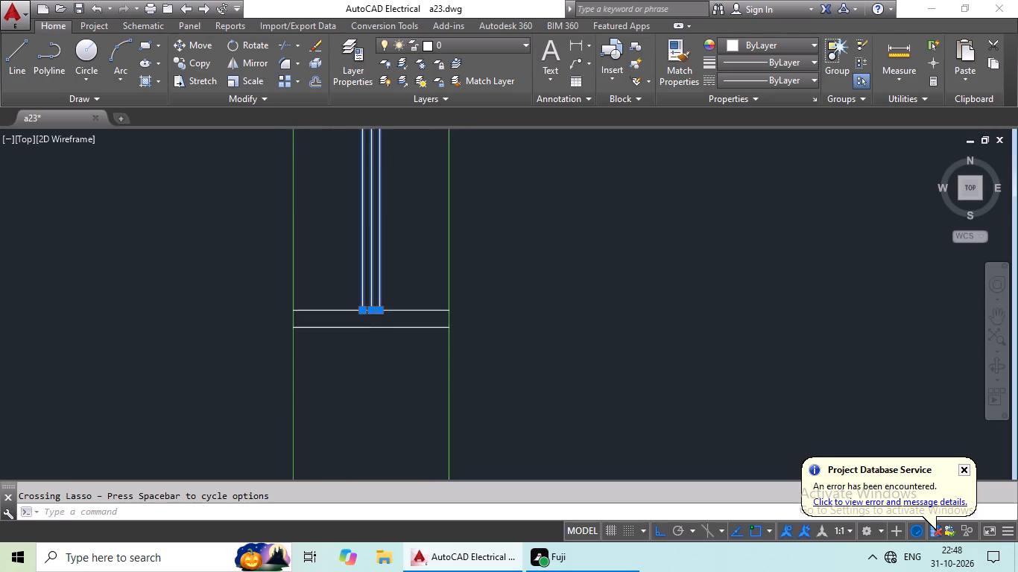
scroll(402, 366, "up", 1)
left_click_drag(462, 150, 379, 328)
Add the window in the partition wall east of the northwest room to the selection, without the green wall lines.
scroll(417, 296, "down", 6)
scroll(604, 285, "down", 1)
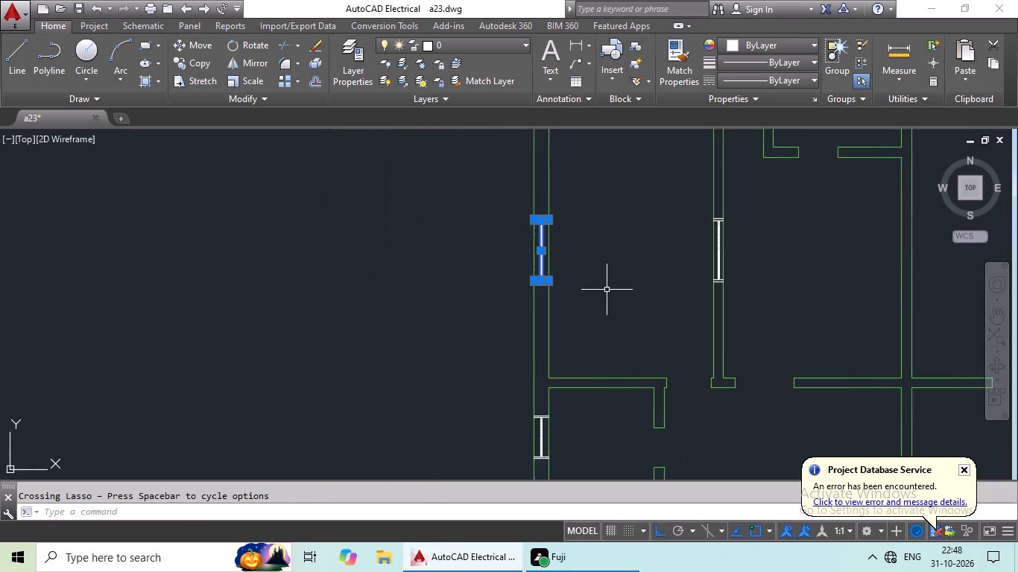
middle_click_drag(583, 322, 346, 425)
scroll(477, 397, "up", 5)
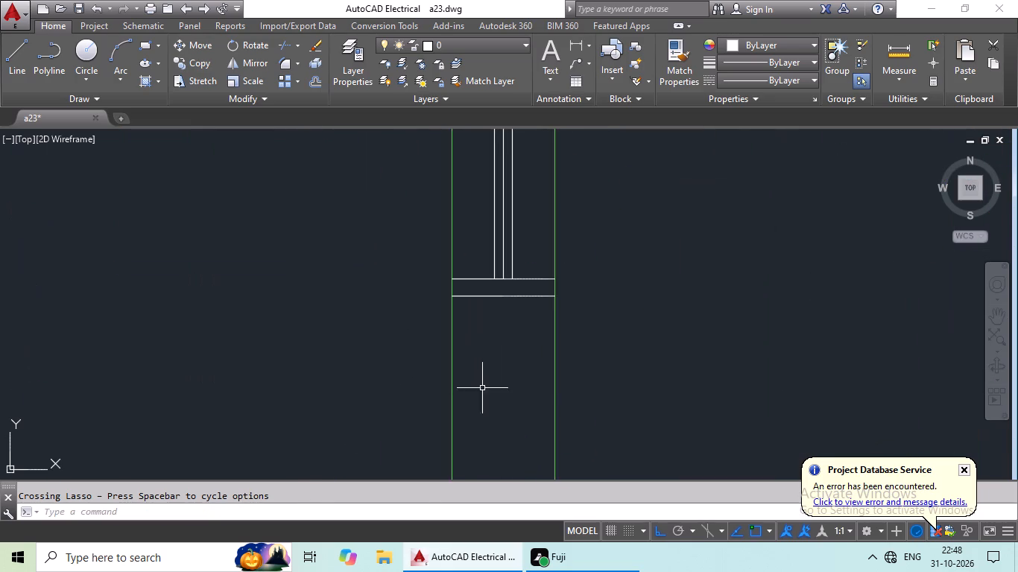
scroll(541, 279, "up", 3)
left_click_drag(522, 227, 402, 425)
middle_click_drag(496, 226, 414, 439)
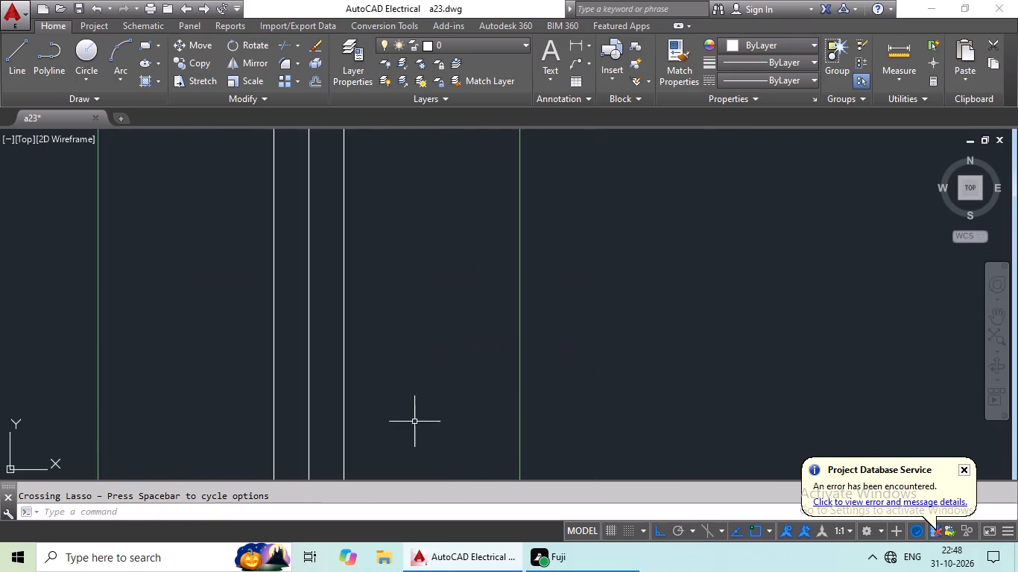
scroll(403, 191, "down", 3)
middle_click_drag(398, 172, 368, 386)
scroll(364, 251, "down", 2)
scroll(362, 269, "up", 4)
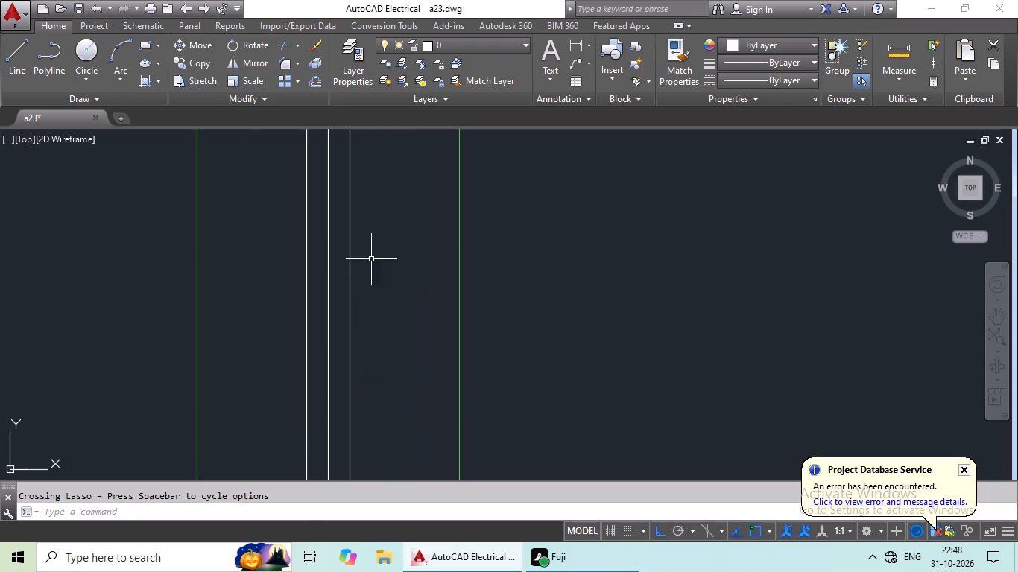
left_click_drag(384, 238, 282, 395)
scroll(344, 347, "down", 4)
middle_click_drag(347, 284, 335, 487)
scroll(347, 372, "up", 4)
left_click_drag(335, 289, 305, 439)
left_click(305, 439)
Add the window in the partition wall west of the northeast room to the selection, without the green wall lines.
scroll(427, 345, "down", 4)
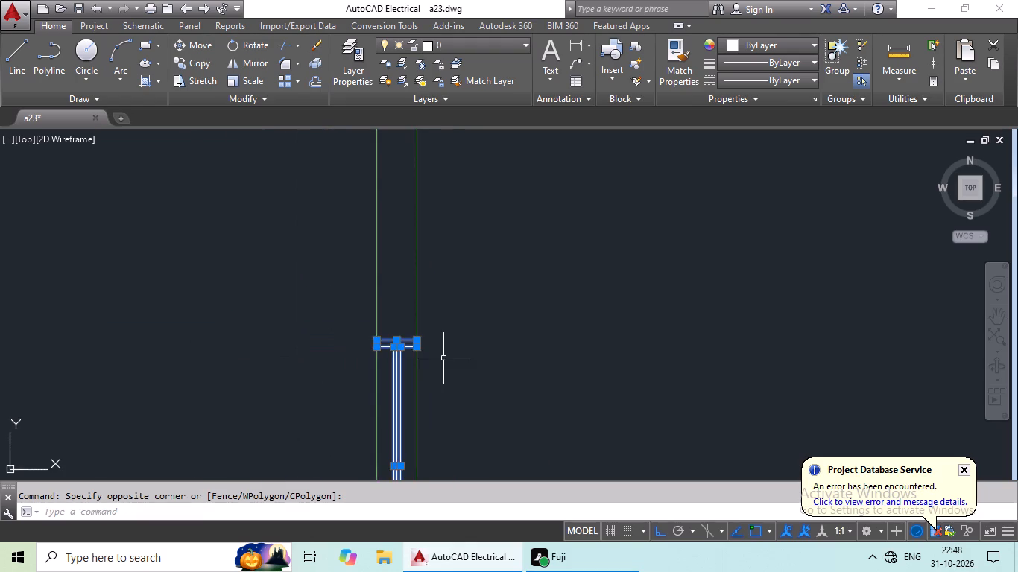
scroll(446, 361, "down", 3)
middle_click_drag(530, 378, 299, 340)
scroll(523, 371, "up", 4)
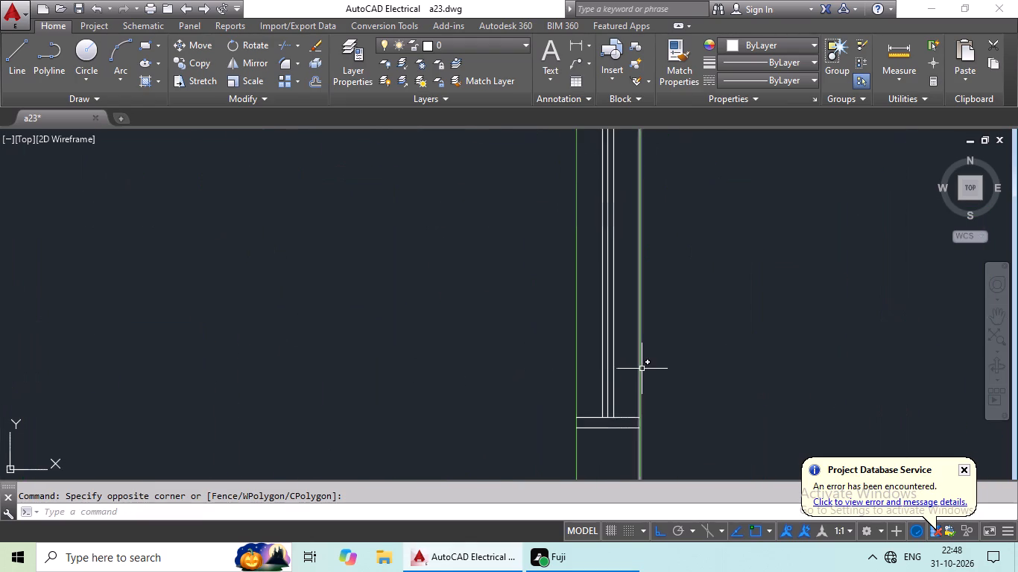
scroll(643, 369, "up", 3)
middle_click_drag(575, 413, 524, 282)
left_click_drag(511, 261, 374, 347)
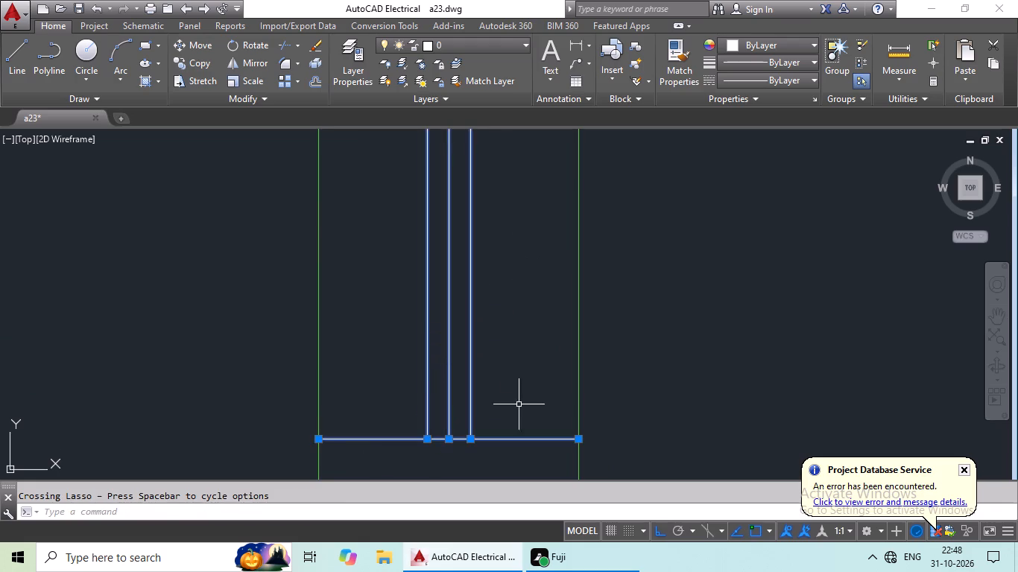
middle_click_drag(519, 404, 459, 285)
left_click_drag(460, 279, 402, 422)
scroll(447, 395, "down", 3)
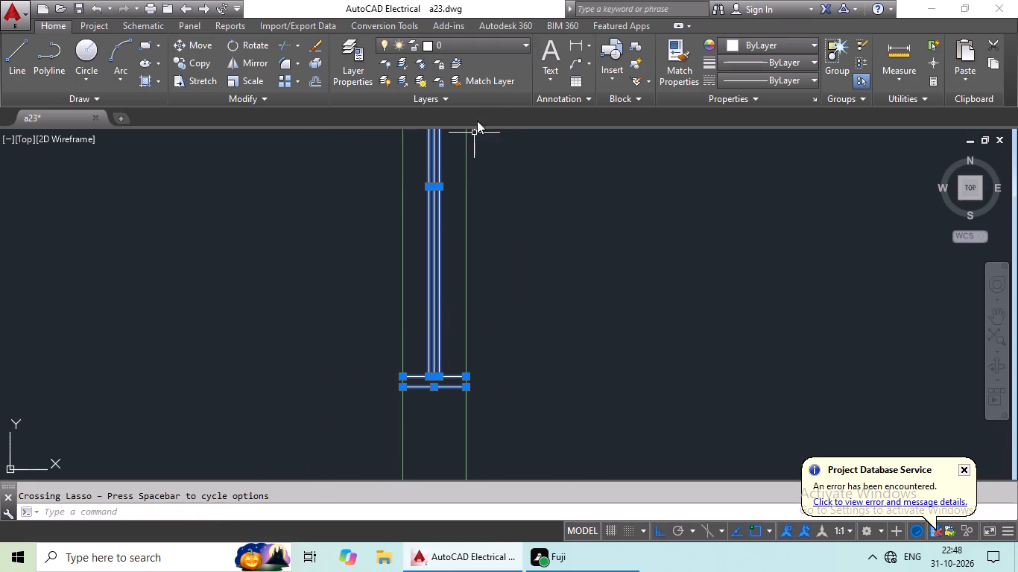
middle_click_drag(437, 165, 397, 334)
scroll(413, 159, "up", 3)
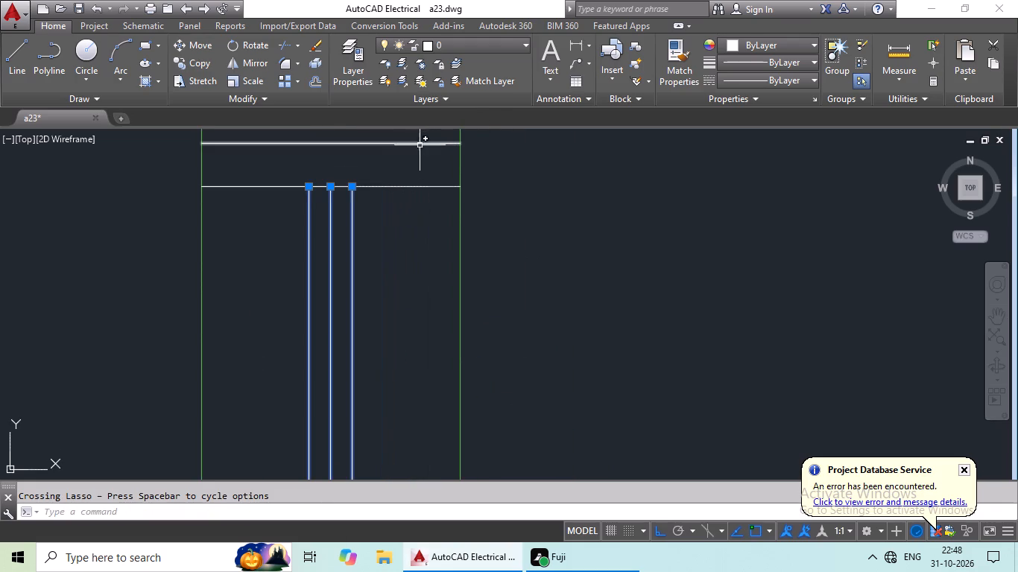
middle_click_drag(422, 181, 409, 263)
left_click_drag(430, 182, 385, 345)
left_click_drag(385, 346, 393, 343)
Add the window in the west wall of the small room south of the northwest room to the selection, including both end frames.
scroll(640, 235, "down", 4)
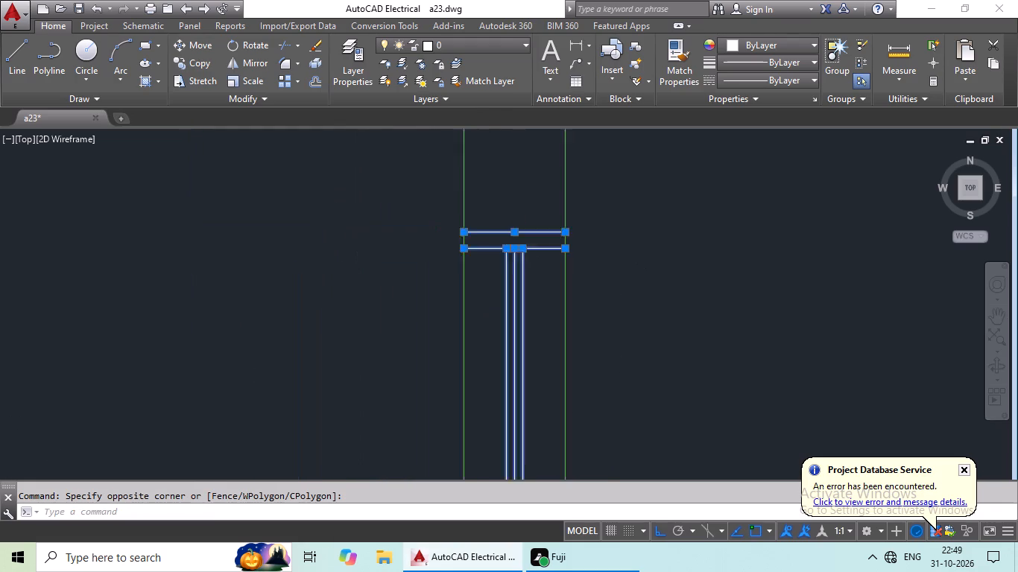
middle_click_drag(744, 251, 276, 257)
scroll(592, 253, "down", 2)
middle_click_drag(677, 286, 436, 279)
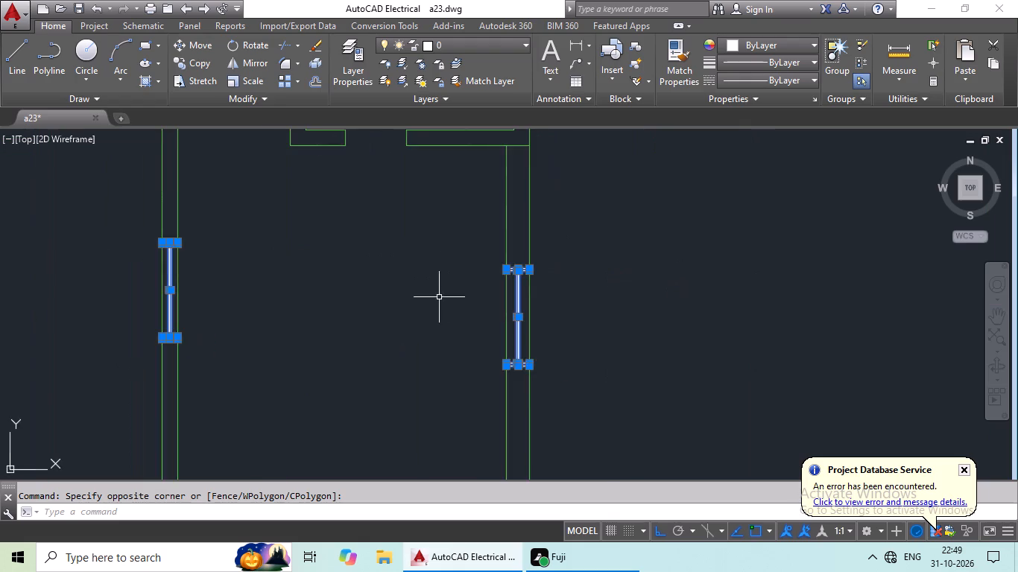
scroll(438, 297, "down", 2)
middle_click_drag(454, 334, 546, 199)
middle_click_drag(452, 288, 508, 250)
scroll(178, 241, "up", 3)
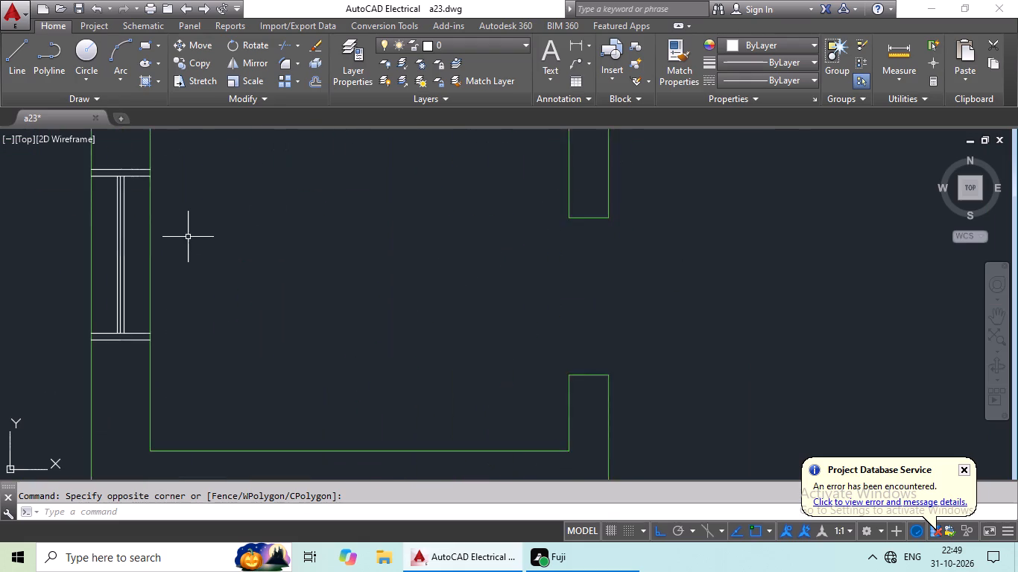
scroll(188, 237, "up", 2)
middle_click_drag(104, 247, 268, 203)
scroll(267, 207, "up", 2)
left_click_drag(271, 200, 154, 302)
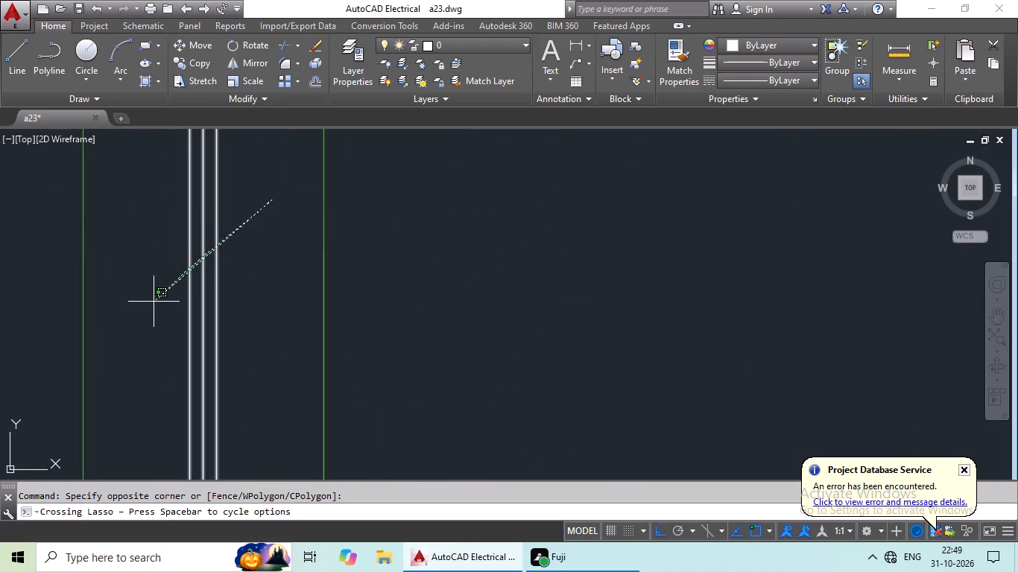
left_click_drag(154, 302, 154, 302)
scroll(225, 291, "down", 3)
middle_click_drag(232, 305, 262, 226)
scroll(267, 291, "up", 4)
left_click_drag(284, 181, 225, 334)
left_click(225, 334)
middle_click_drag(276, 200, 265, 457)
scroll(257, 217, "down", 3)
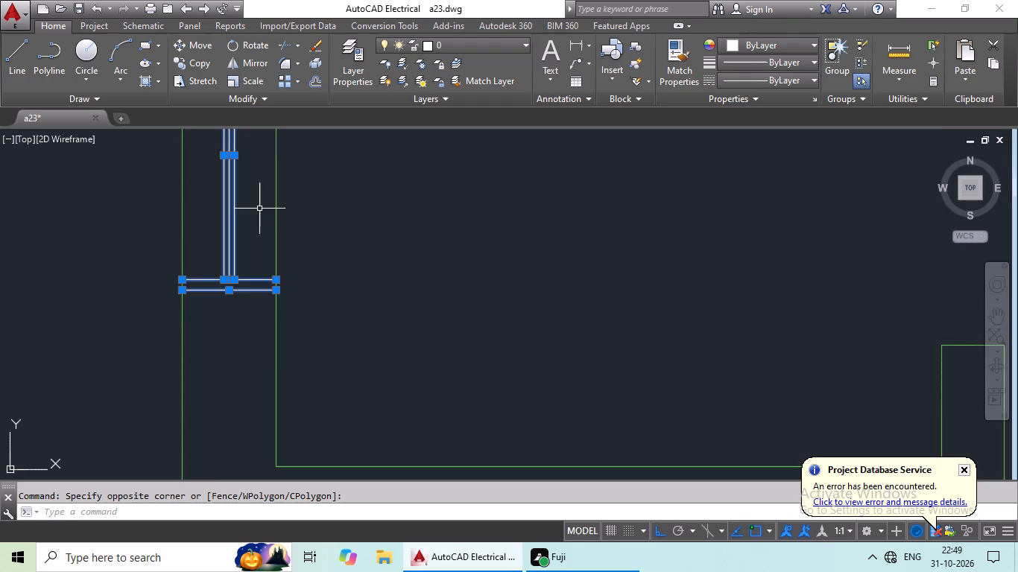
middle_click_drag(259, 209, 258, 432)
scroll(231, 255, "up", 3)
left_click_drag(287, 193, 242, 334)
left_click(242, 334)
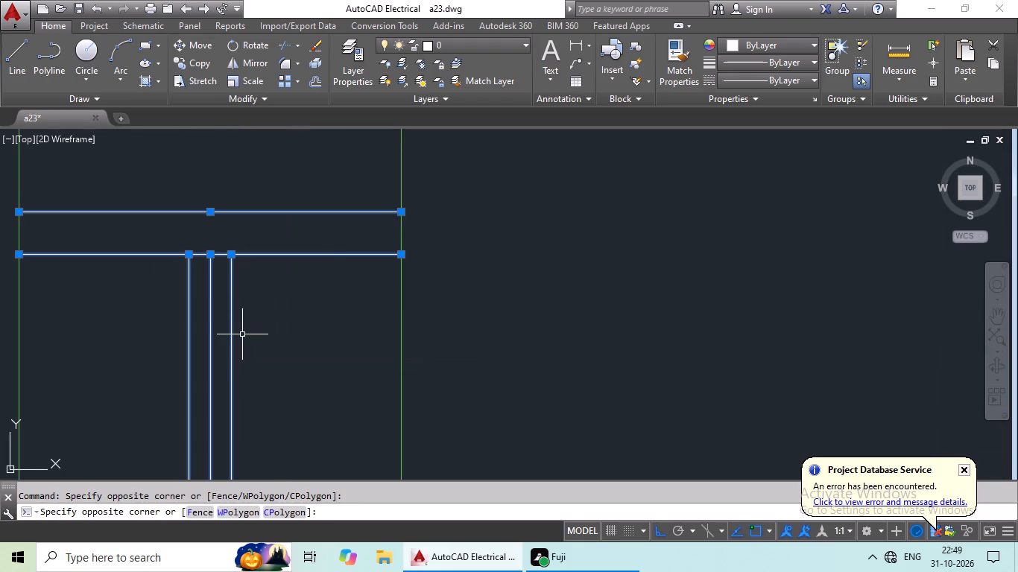
left_click_drag(340, 178, 304, 326)
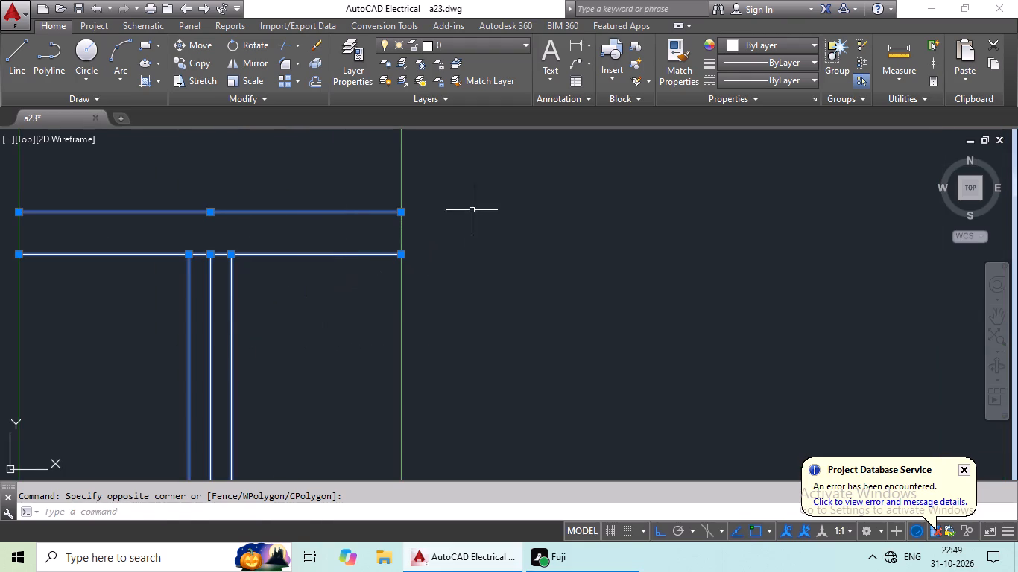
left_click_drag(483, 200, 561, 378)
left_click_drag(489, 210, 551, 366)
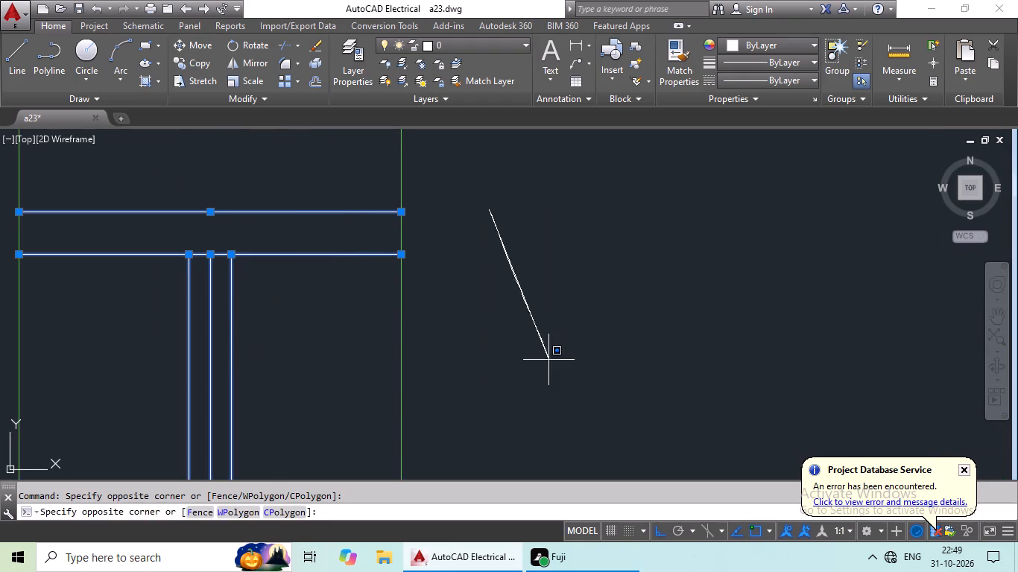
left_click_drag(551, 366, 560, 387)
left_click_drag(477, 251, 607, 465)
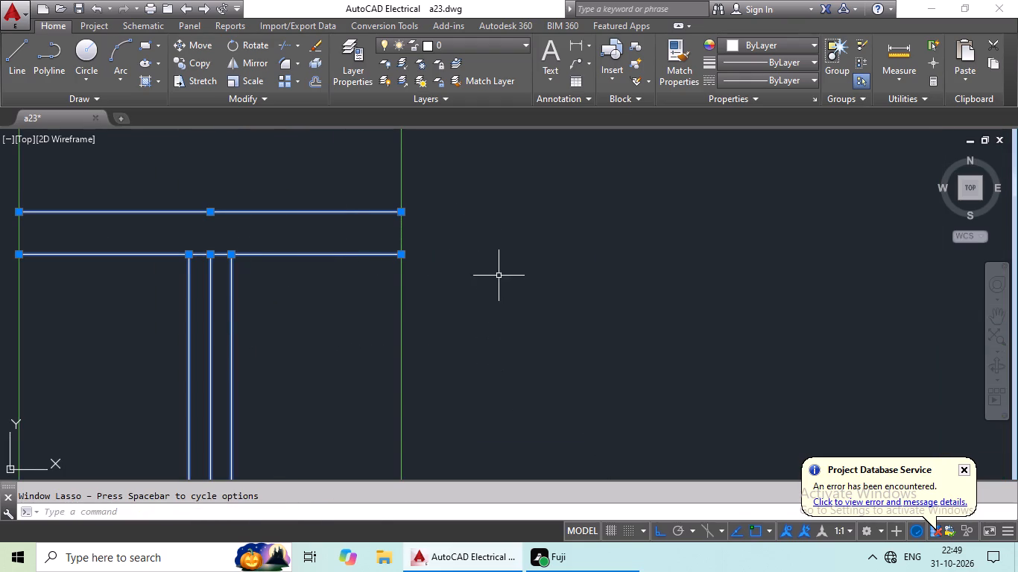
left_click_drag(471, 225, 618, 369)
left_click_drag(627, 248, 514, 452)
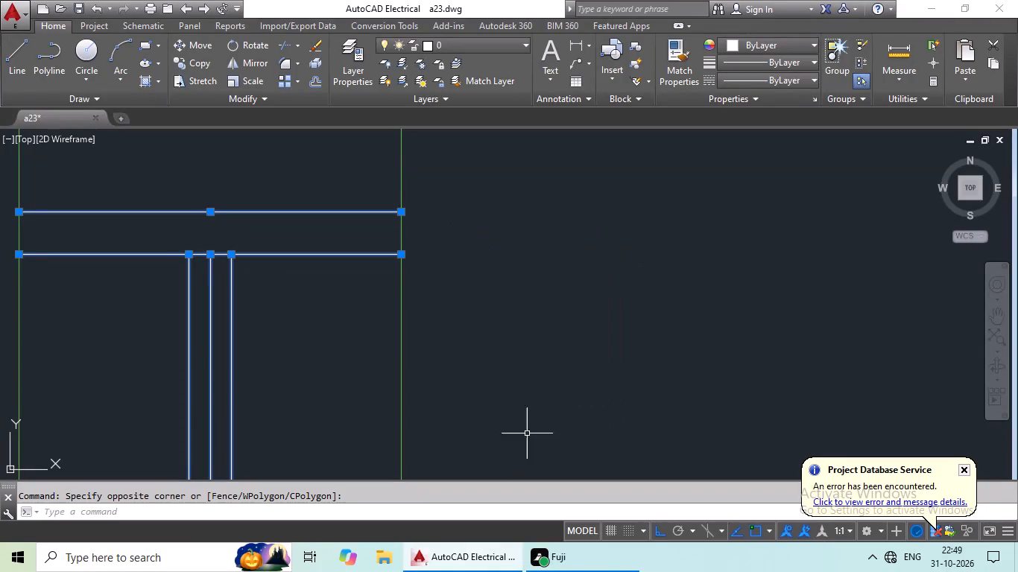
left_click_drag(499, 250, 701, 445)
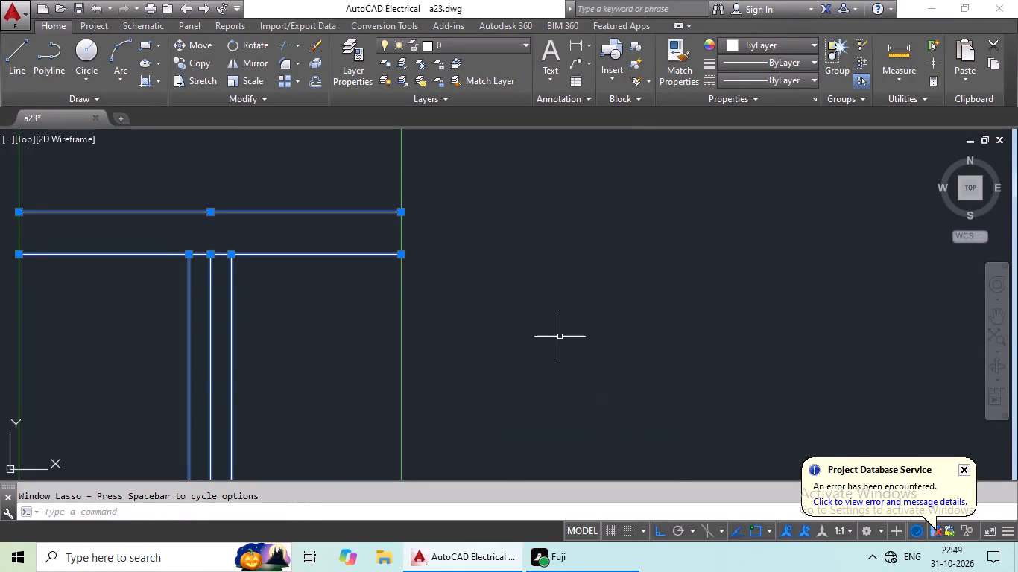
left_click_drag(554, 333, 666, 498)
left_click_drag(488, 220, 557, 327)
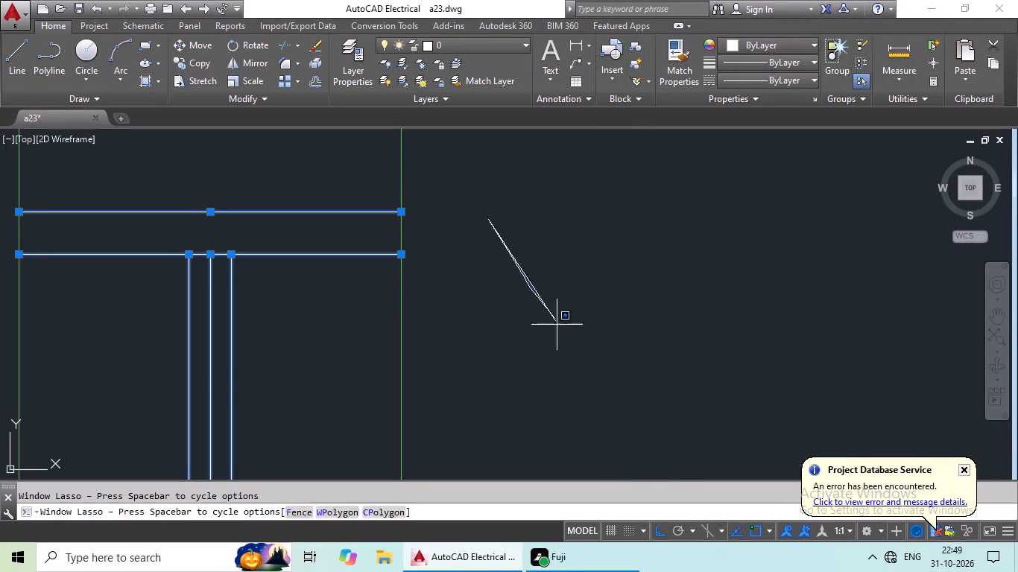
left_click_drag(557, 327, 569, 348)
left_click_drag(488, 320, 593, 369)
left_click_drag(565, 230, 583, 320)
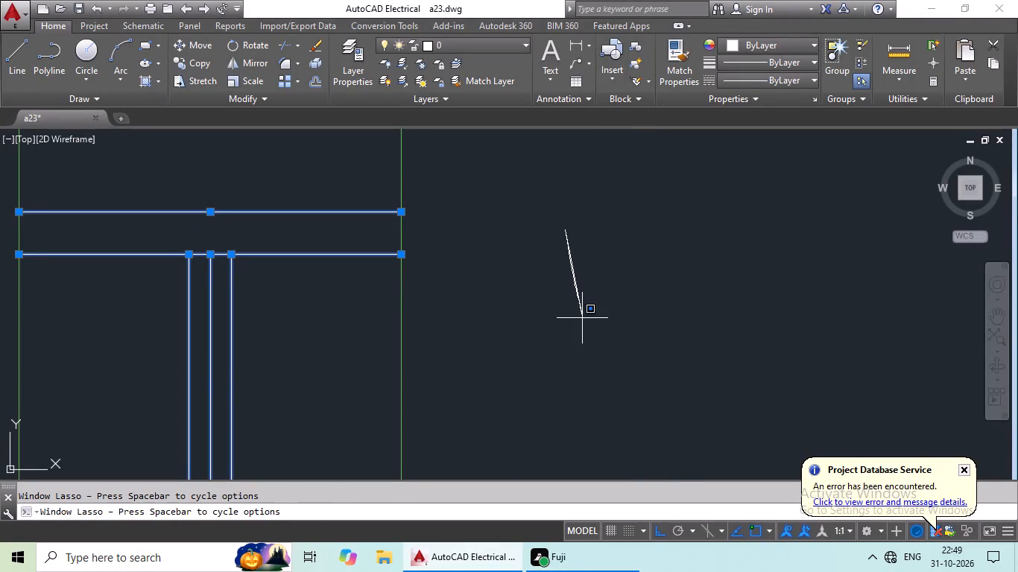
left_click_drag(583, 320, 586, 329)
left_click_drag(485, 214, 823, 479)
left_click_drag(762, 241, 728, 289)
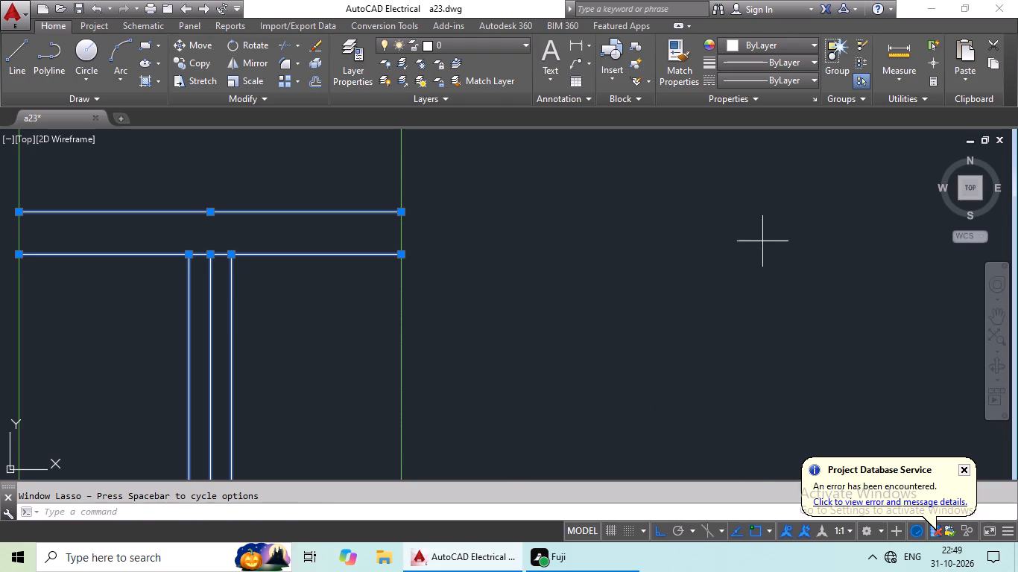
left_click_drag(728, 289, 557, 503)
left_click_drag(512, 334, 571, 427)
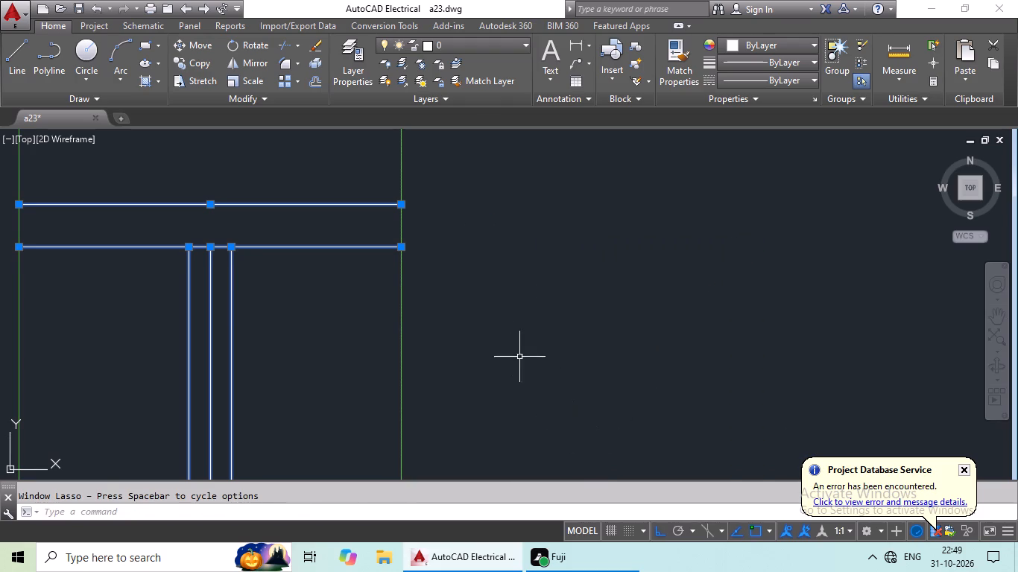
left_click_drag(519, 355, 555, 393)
Add the window in the east wall of the small room south of the northeast room to the selection, without the green wall lines.
scroll(558, 402, "down", 3)
middle_click_drag(613, 390, 405, 349)
scroll(411, 339, "down", 4)
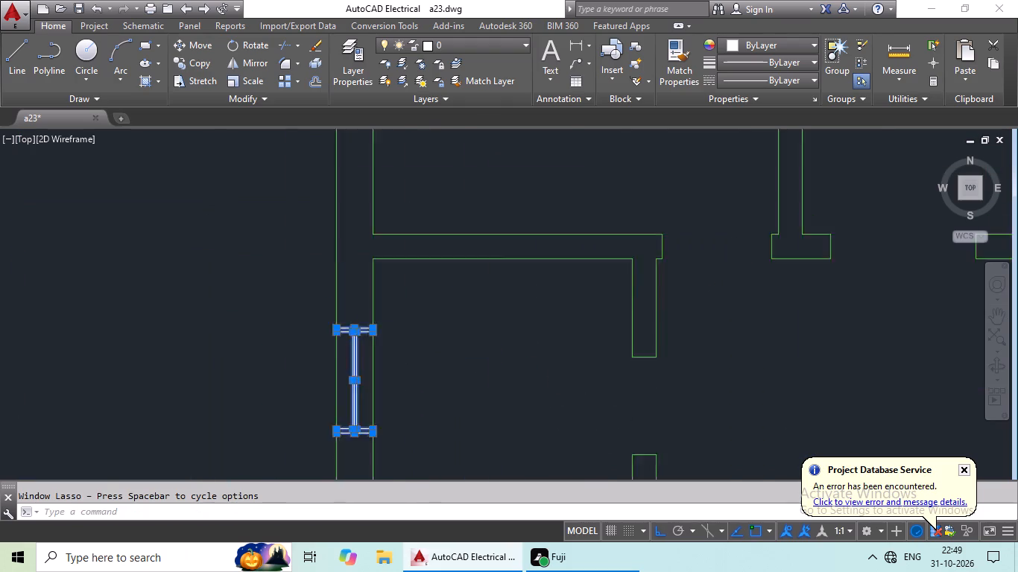
middle_click_drag(504, 359, 325, 331)
middle_click_drag(831, 322, 596, 347)
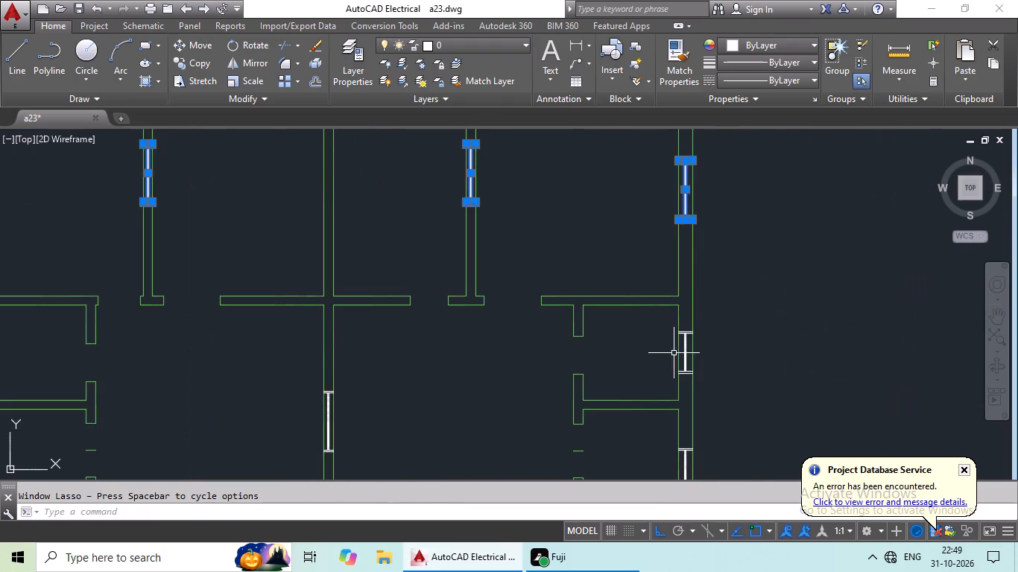
scroll(674, 353, "up", 4)
middle_click_drag(737, 349, 649, 367)
scroll(705, 214, "up", 2)
left_click_drag(698, 219, 589, 378)
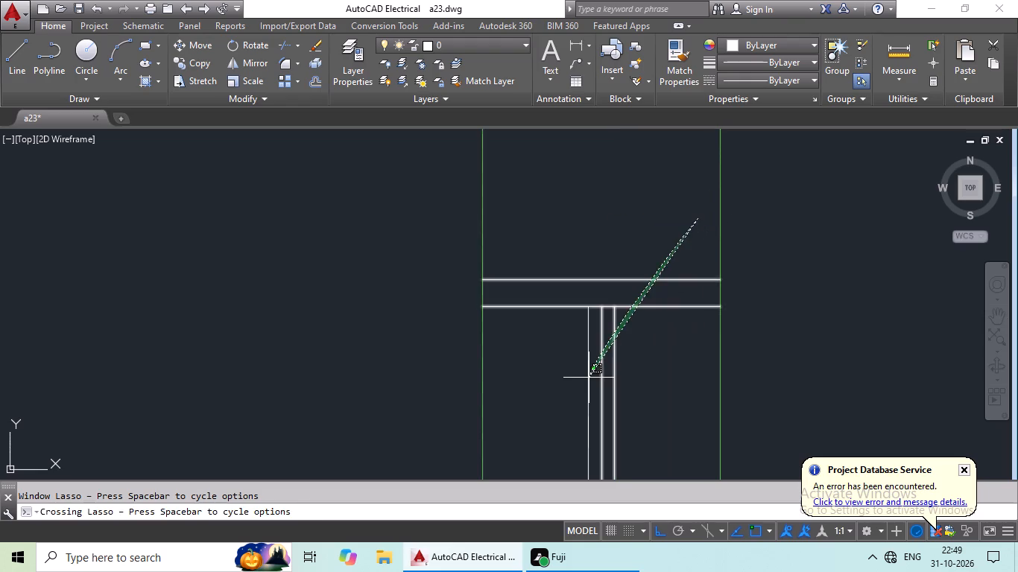
left_click_drag(589, 378, 589, 379)
scroll(621, 386, "down", 2)
middle_click_drag(625, 395, 593, 204)
scroll(605, 215, "up", 3)
left_click_drag(605, 212, 499, 388)
left_click_drag(627, 251, 445, 398)
scroll(514, 402, "down", 3)
middle_click_drag(514, 402, 515, 194)
scroll(560, 378, "up", 3)
left_click_drag(508, 179, 450, 340)
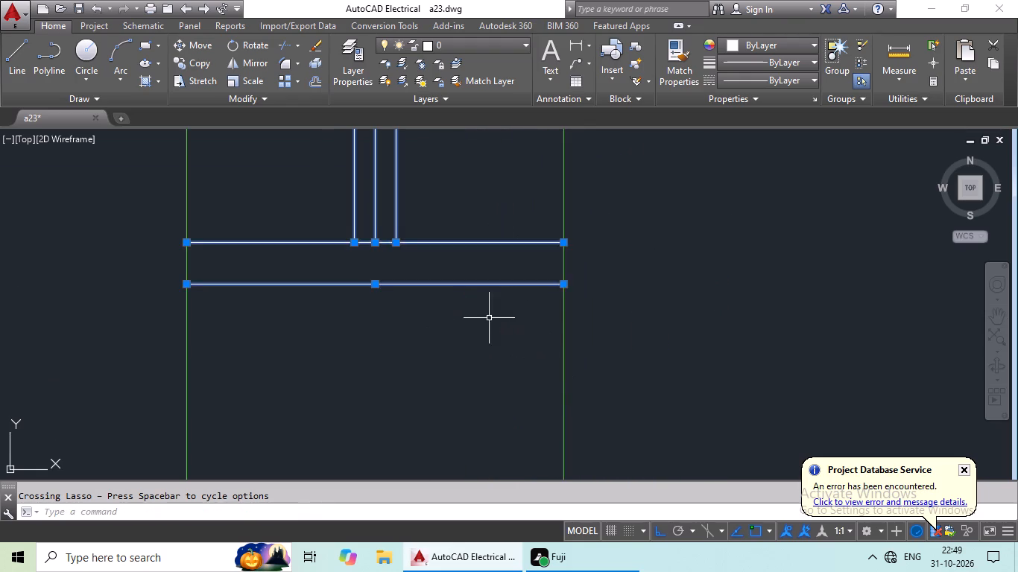
Add the window in the east wall of the second small room south of the northeast room to the selection, including both end frames.
scroll(490, 317, "down", 4)
middle_click_drag(462, 361, 666, 261)
scroll(500, 308, "down", 4)
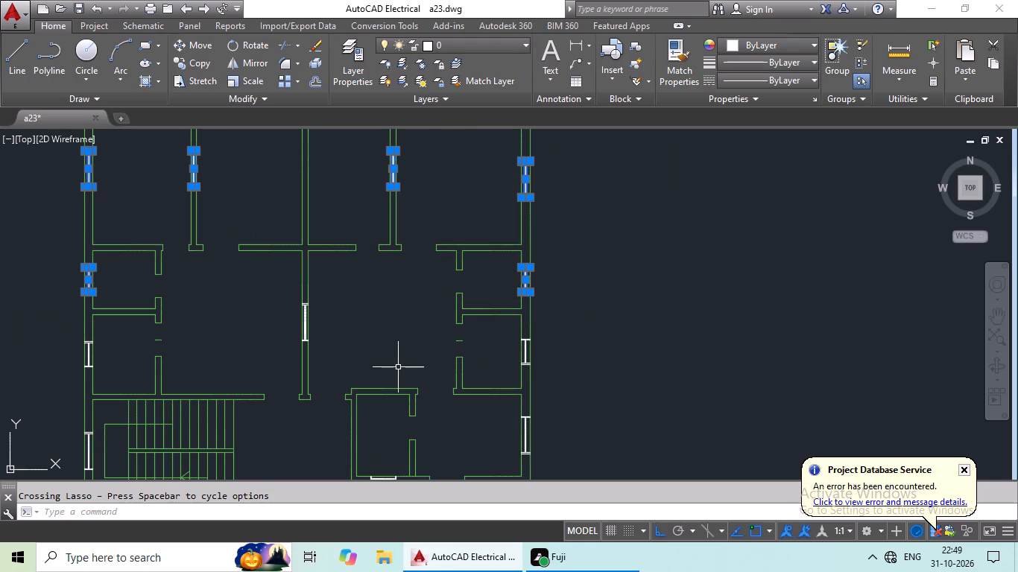
scroll(540, 360, "up", 5)
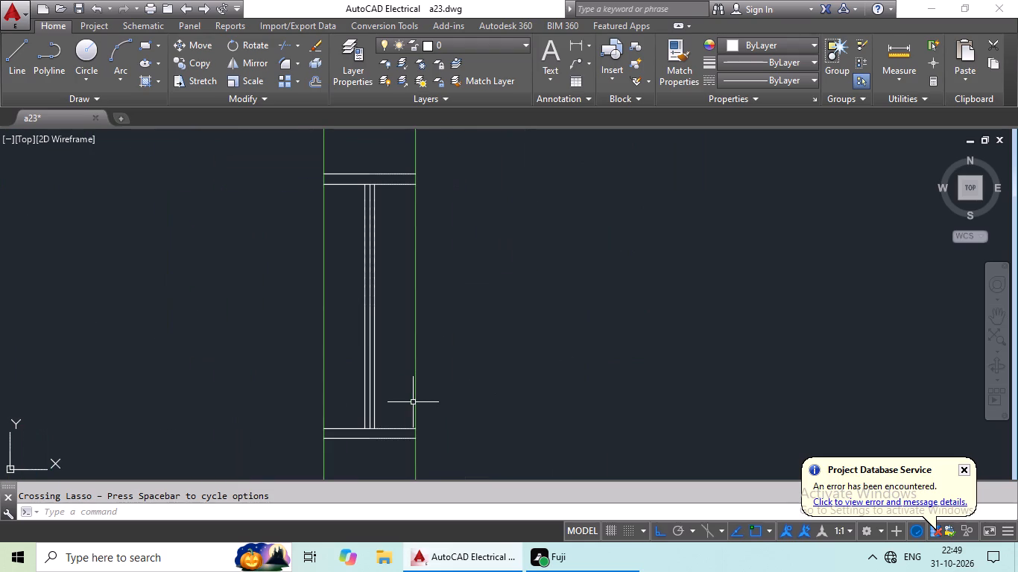
scroll(411, 411, "up", 3)
middle_click_drag(410, 411, 457, 200)
left_click_drag(378, 211, 312, 382)
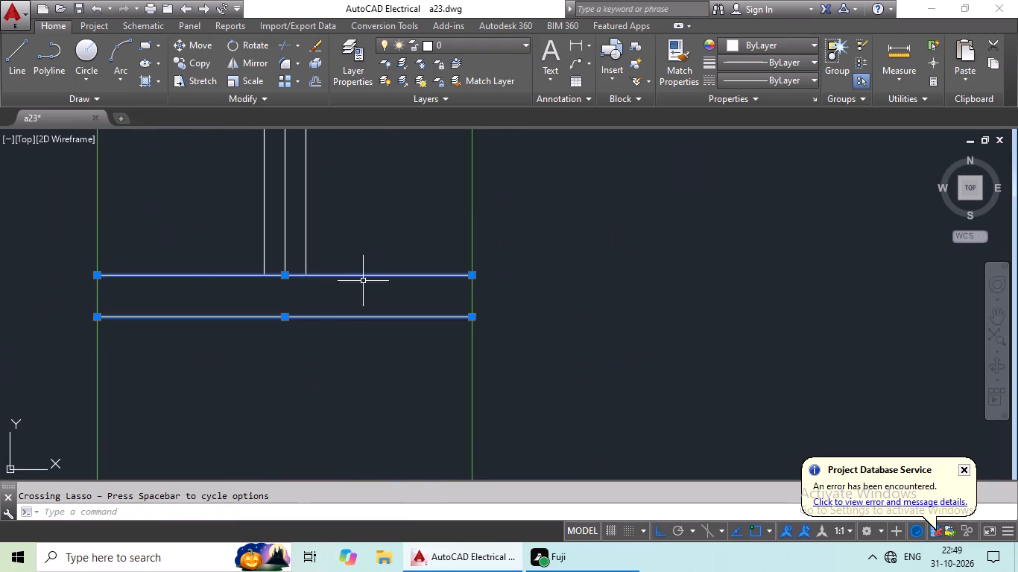
scroll(373, 255, "down", 2)
middle_click_drag(309, 185, 297, 527)
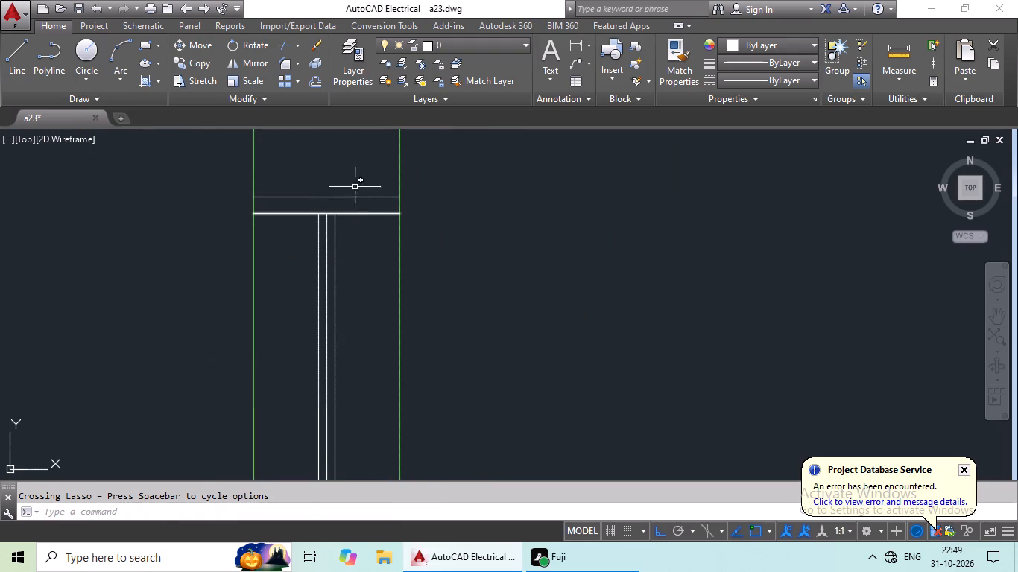
left_click_drag(355, 165, 357, 399)
Add the window in the central north-south partition wall to the selection, including both end frames, without the green wall lines.
scroll(360, 372, "down", 2)
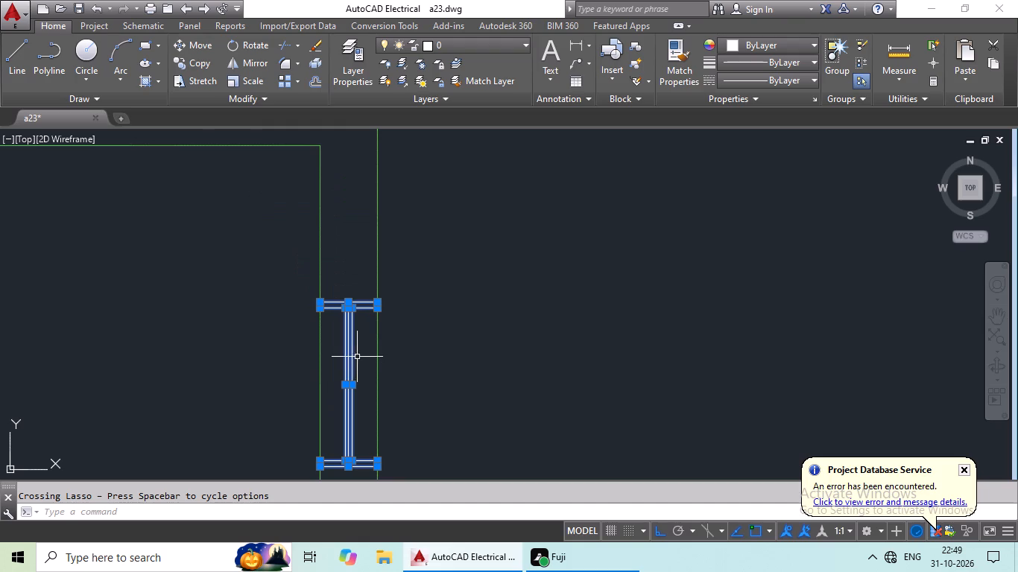
scroll(361, 344, "down", 2)
middle_click_drag(151, 364, 455, 300)
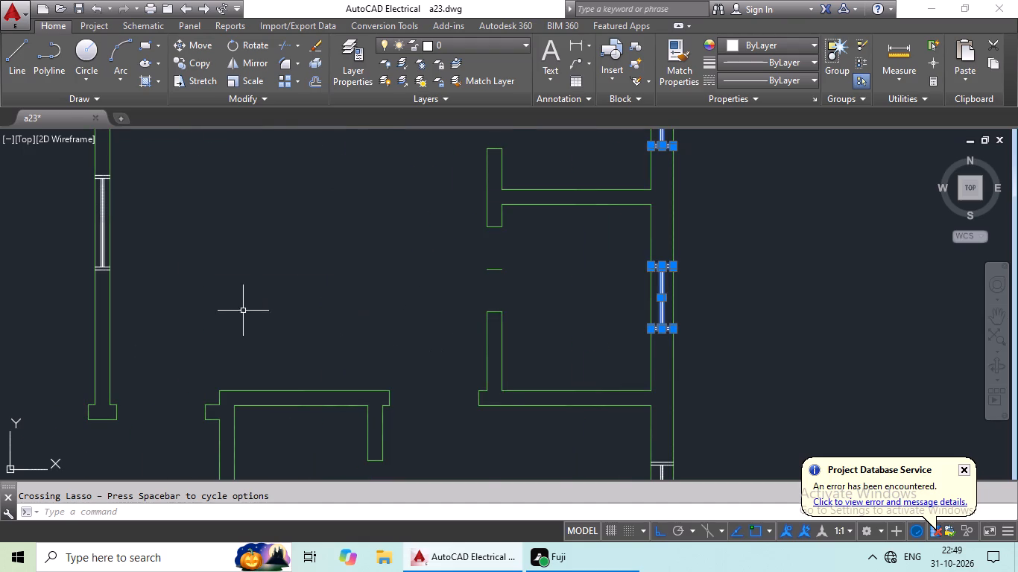
middle_click_drag(243, 310, 657, 375)
scroll(511, 328, "up", 7)
left_click_drag(673, 297, 445, 328)
scroll(543, 308, "down", 3)
middle_click_drag(547, 309, 496, 571)
middle_click_drag(516, 279, 515, 476)
scroll(545, 173, "up", 4)
left_click_drag(534, 185, 390, 494)
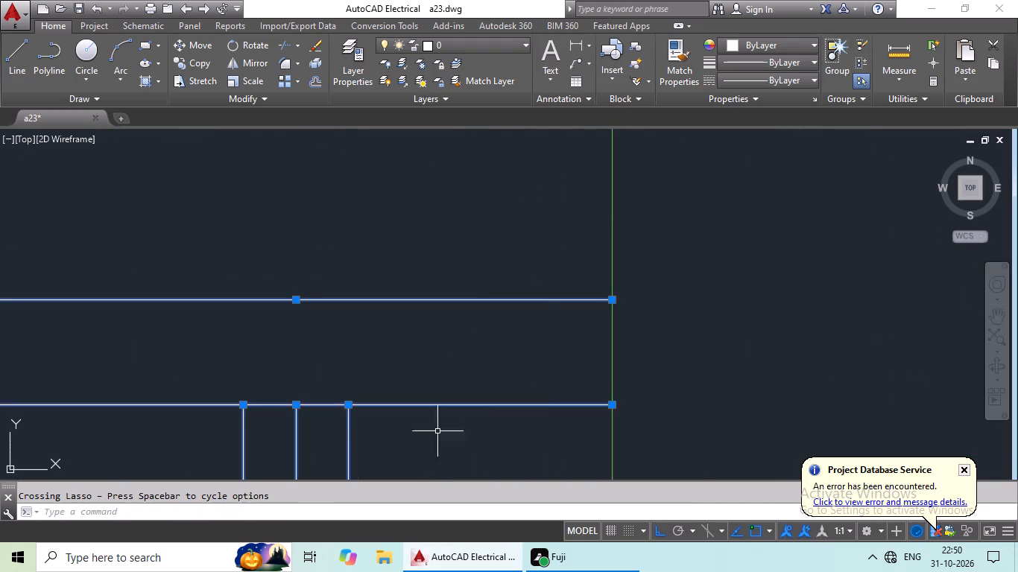
Add the window in the west wall of the small room just north of the staircase to the selection, without the green wall lines.
scroll(503, 382, "down", 5)
middle_click_drag(421, 467, 623, 220)
scroll(561, 291, "down", 2)
scroll(446, 360, "down", 2)
middle_click_drag(399, 371, 601, 332)
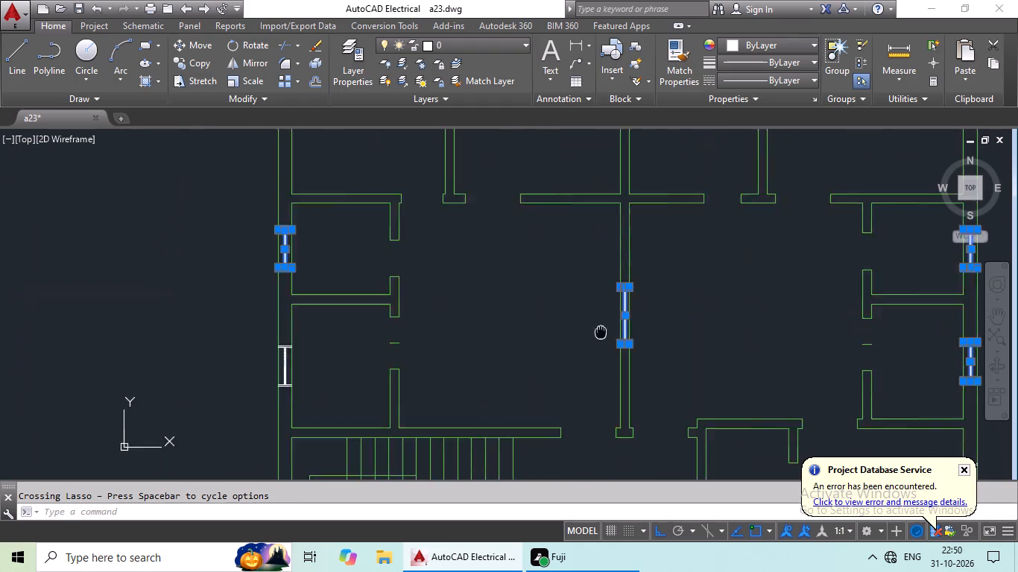
middle_click_drag(601, 332, 680, 314)
scroll(455, 355, "up", 6)
left_click_drag(447, 220, 379, 380)
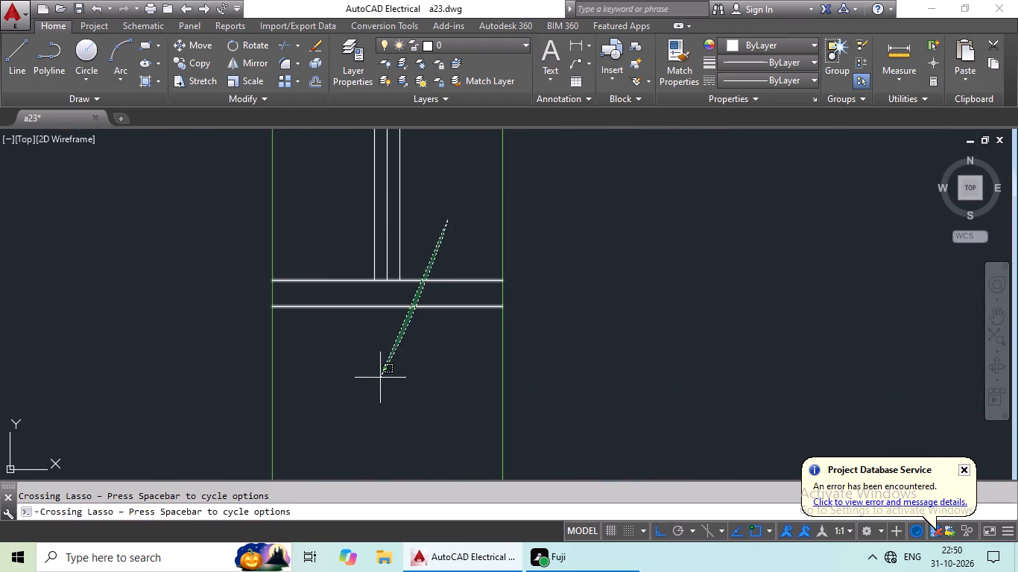
left_click_drag(379, 380, 378, 381)
scroll(458, 217, "down", 2)
middle_click_drag(457, 210, 409, 442)
left_click_drag(399, 200, 358, 276)
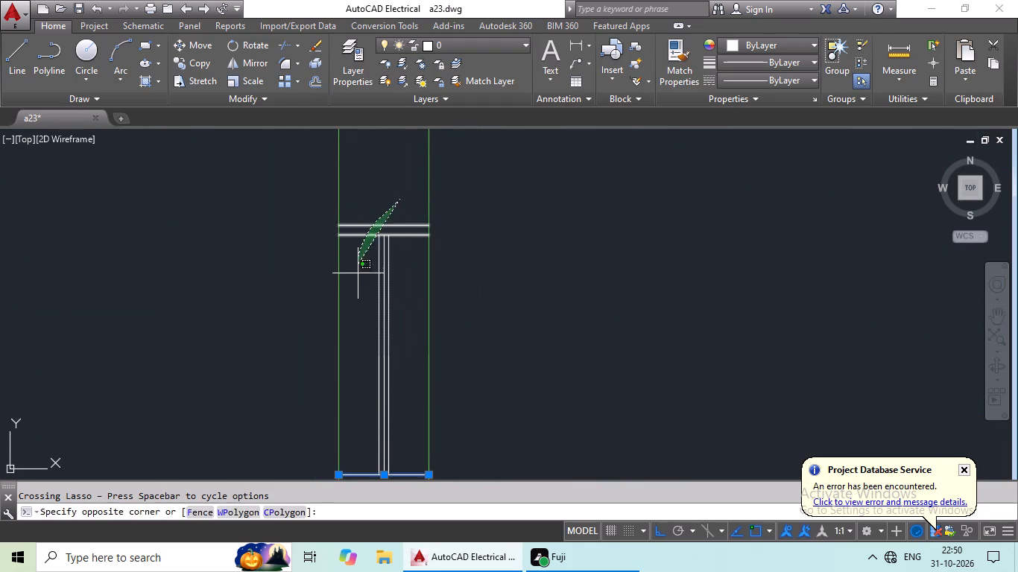
left_click_drag(358, 276, 404, 388)
Add the window in the west wall beside the staircase to the selection, including both end frames, without the green wall lines.
scroll(382, 414, "down", 4)
middle_click_drag(576, 381, 447, 223)
scroll(614, 292, "down", 1)
middle_click_drag(646, 331, 542, 237)
scroll(294, 247, "up", 5)
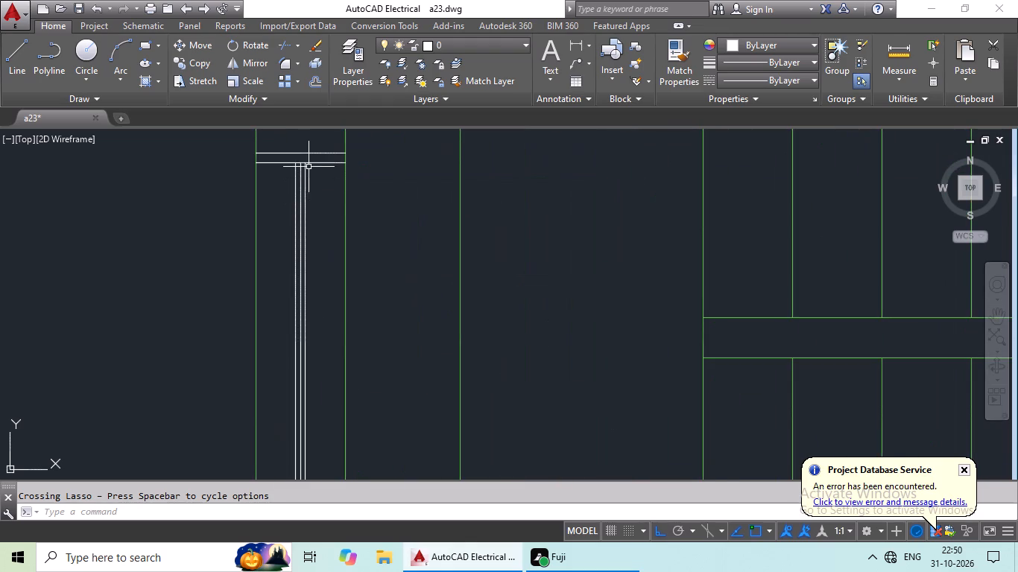
middle_click_drag(312, 192, 318, 247)
left_click_drag(325, 168, 311, 383)
scroll(312, 386, "down", 2)
middle_click_drag(313, 386, 313, 384)
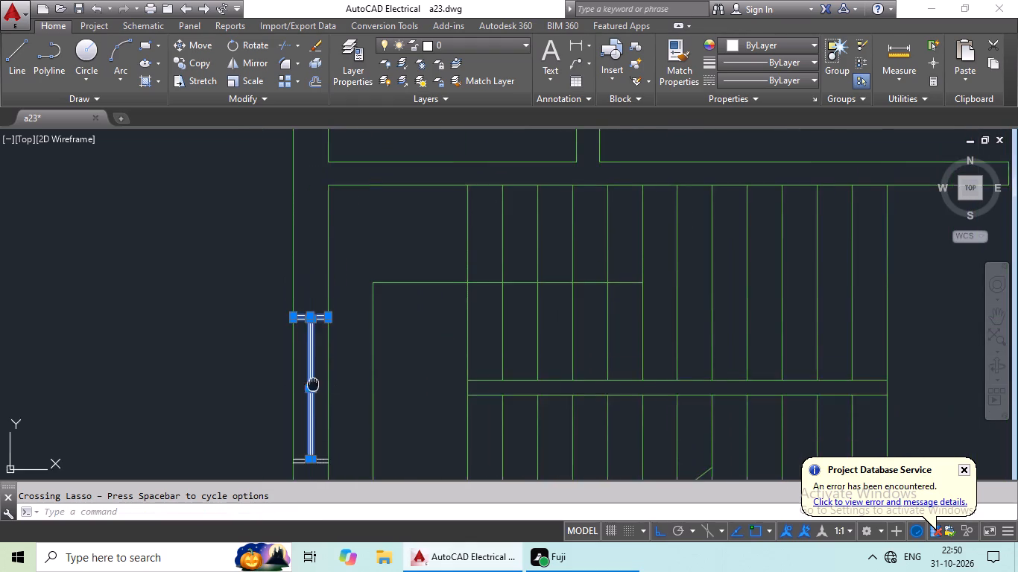
middle_click_drag(313, 384, 313, 261)
scroll(327, 343, "up", 4)
left_click_drag(294, 192, 242, 338)
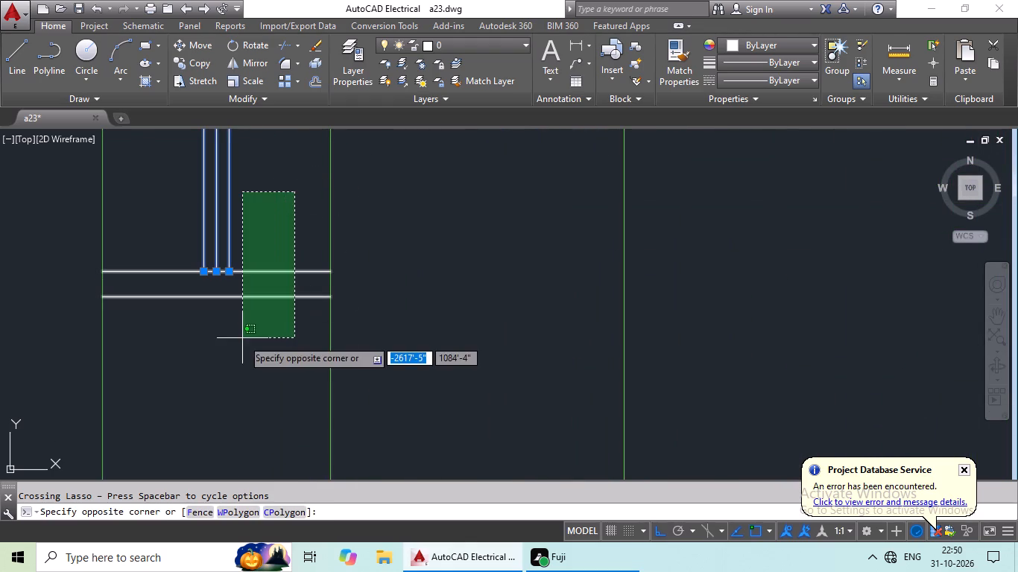
left_click(242, 339)
Add the window in the wall south of the staircase to the selection, including both end frames, without the green wall and stair lines.
scroll(319, 273, "down", 7)
scroll(509, 322, "up", 7)
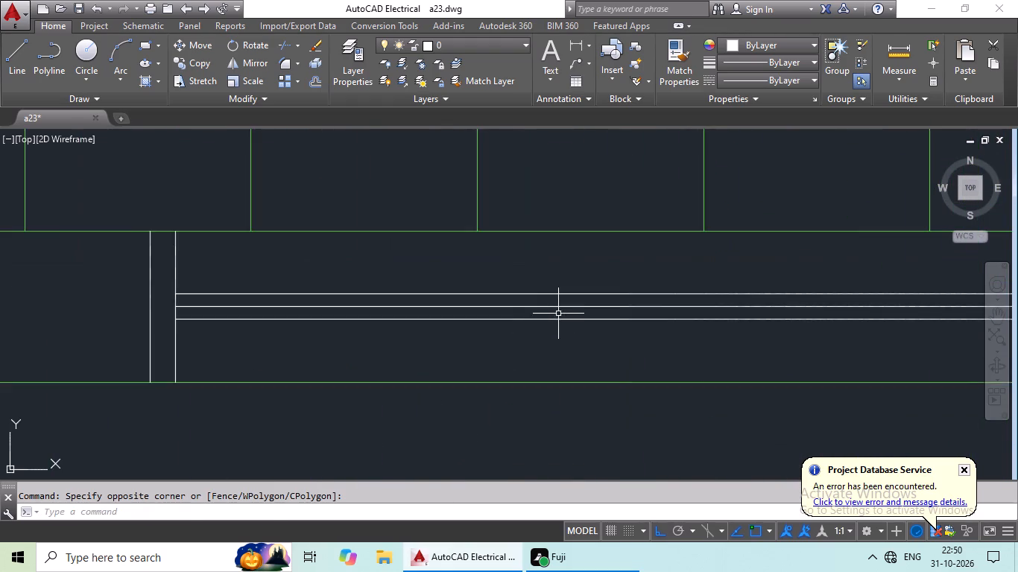
middle_click_drag(563, 312, 294, 369)
left_click_drag(900, 337, 531, 381)
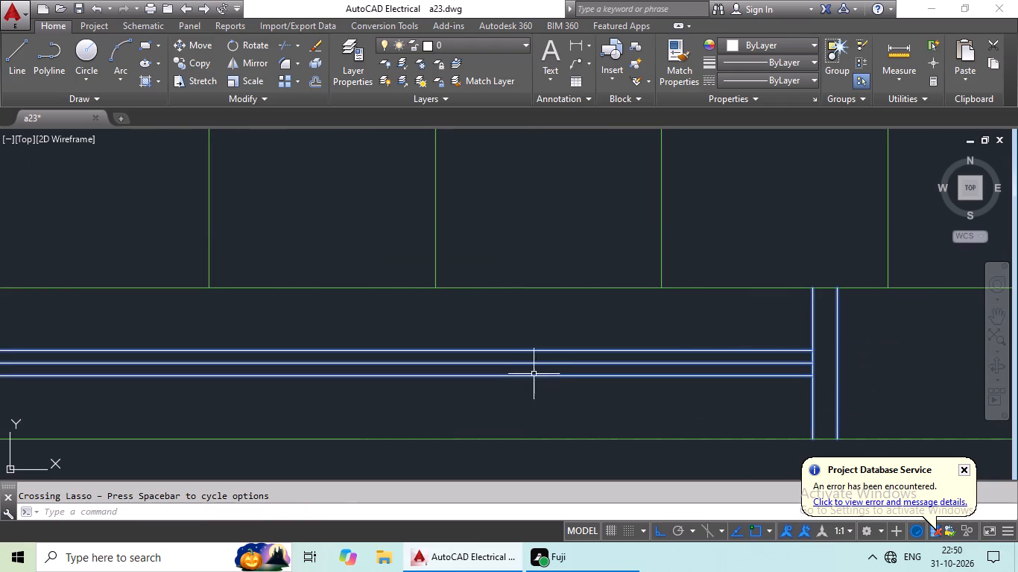
middle_click_drag(528, 366, 1017, 340)
left_click_drag(518, 273, 296, 361)
scroll(477, 336, "down", 2)
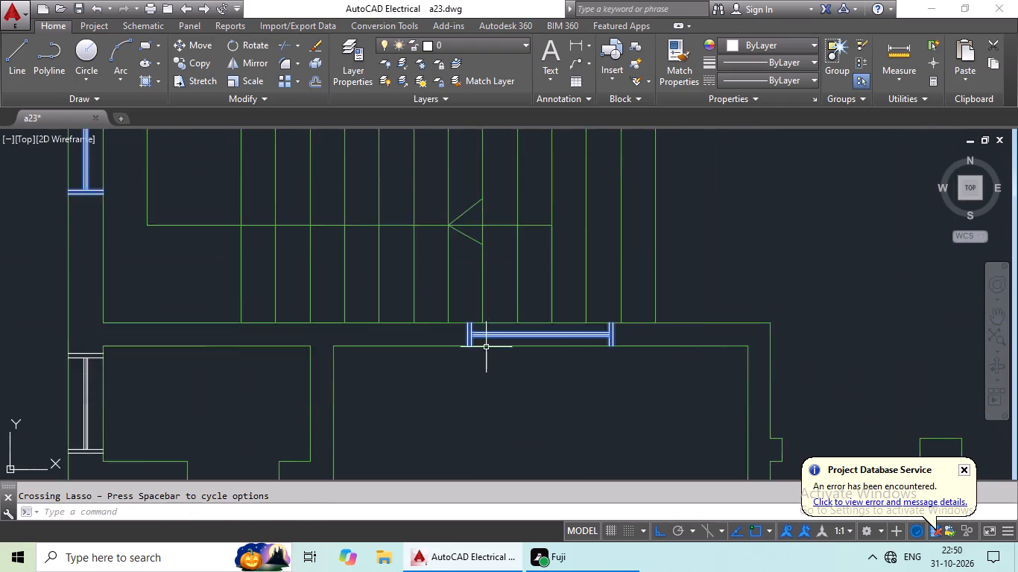
Add the window in the wall directly north of the crossed shaft to the selection, including both end frames, without the green wall lines.
scroll(488, 351, "down", 4)
middle_click_drag(514, 389, 293, 438)
scroll(596, 368, "up", 4)
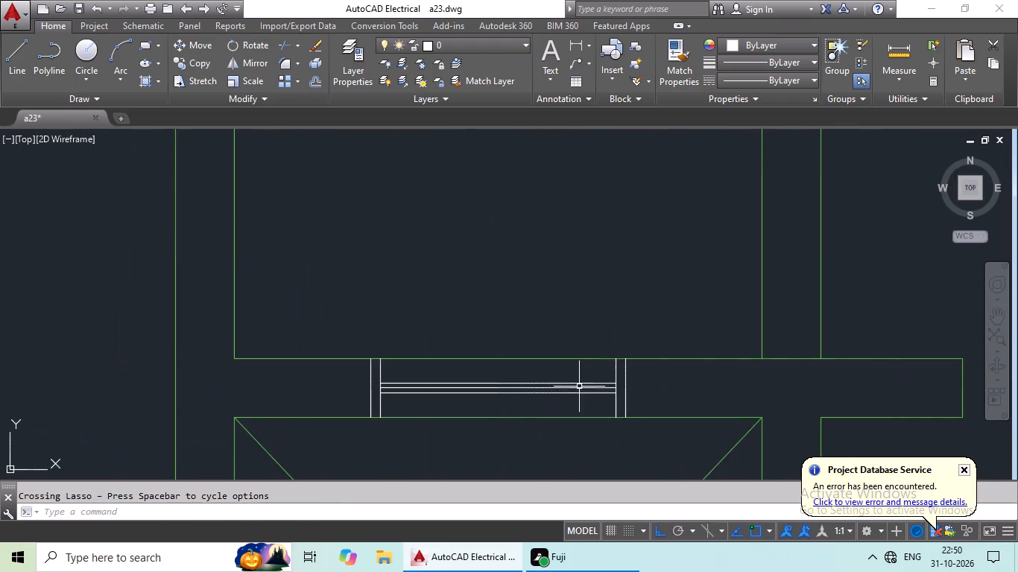
scroll(660, 380, "up", 1)
left_click_drag(677, 384, 136, 396)
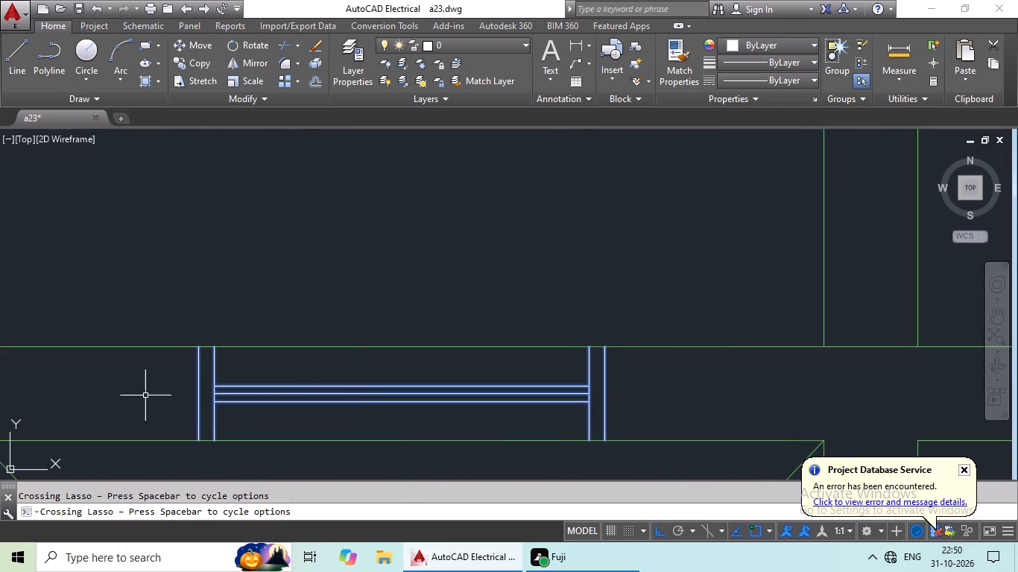
Add the east-wall window of the room northeast of the shaft to the selection, including both end frames, without the green wall lines.
scroll(359, 384, "down", 3)
middle_click_drag(538, 324, 206, 416)
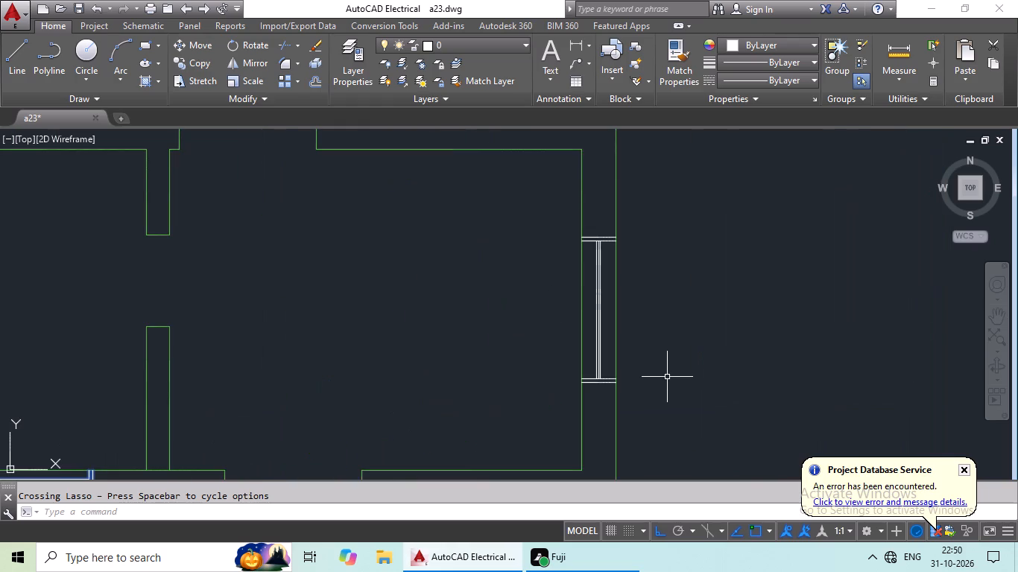
scroll(591, 385, "up", 4)
left_click_drag(729, 247, 565, 298)
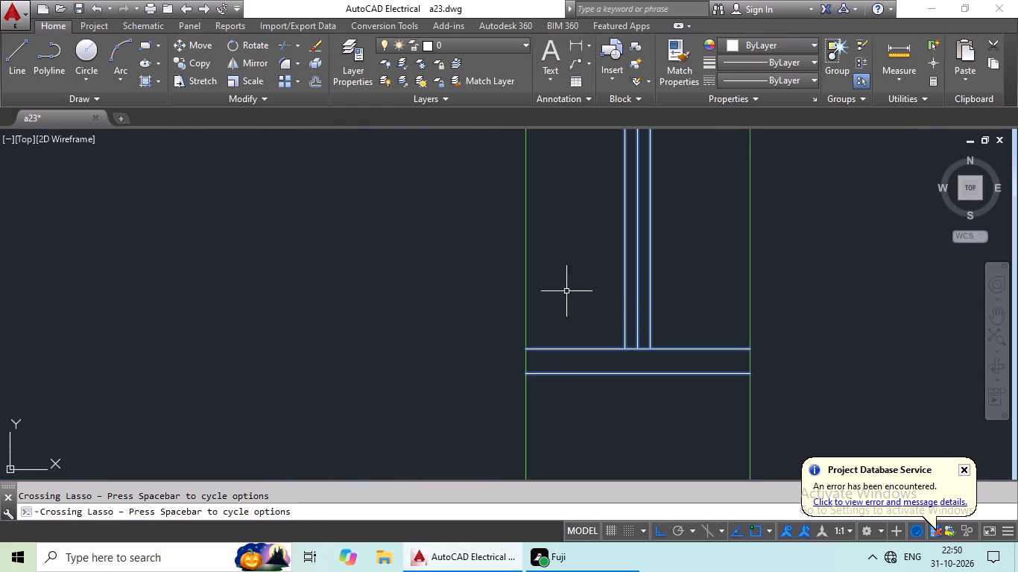
middle_click_drag(597, 276, 490, 560)
scroll(522, 371, "down", 3)
scroll(528, 212, "up", 4)
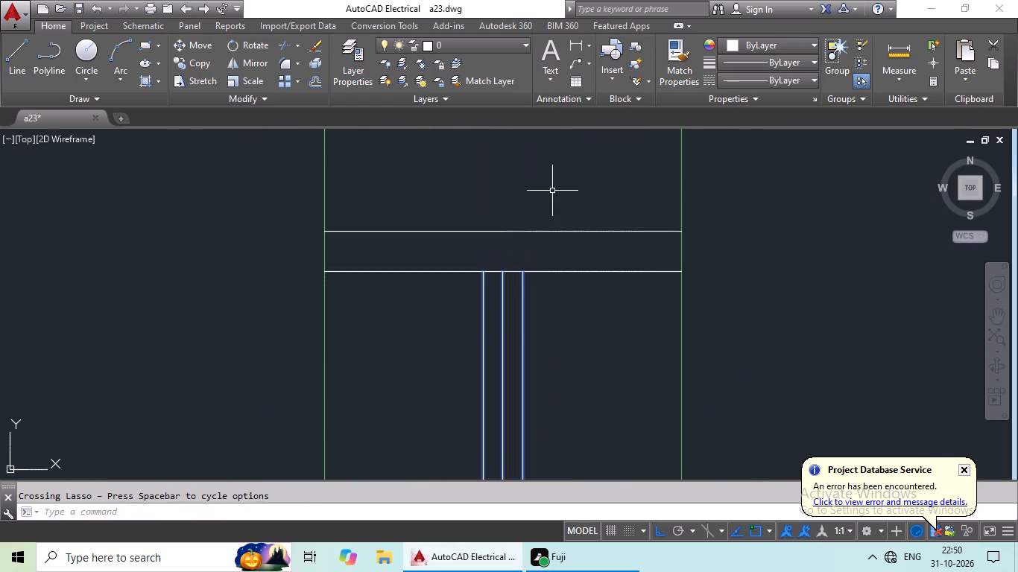
left_click_drag(553, 190, 443, 346)
Add the window in the wall directly south of the crossed shaft to the selection, including both end frames, without the green wall lines.
scroll(498, 330, "down", 6)
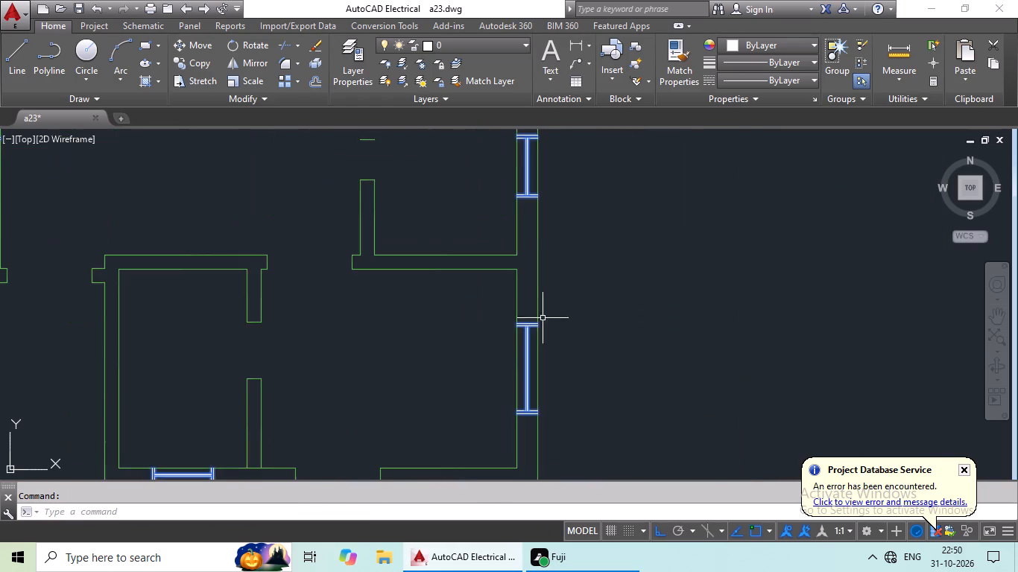
scroll(446, 325, "down", 2)
middle_click_drag(458, 327, 551, 144)
scroll(442, 266, "up", 4)
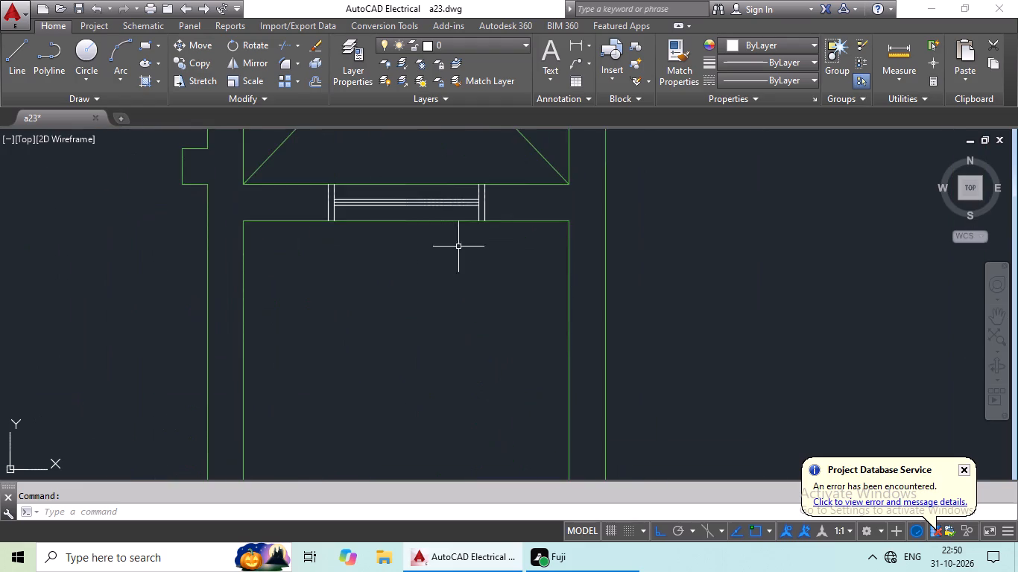
middle_click_drag(479, 232, 467, 293)
scroll(467, 281, "up", 4)
middle_click_drag(472, 271, 461, 375)
left_click_drag(544, 232, 534, 262)
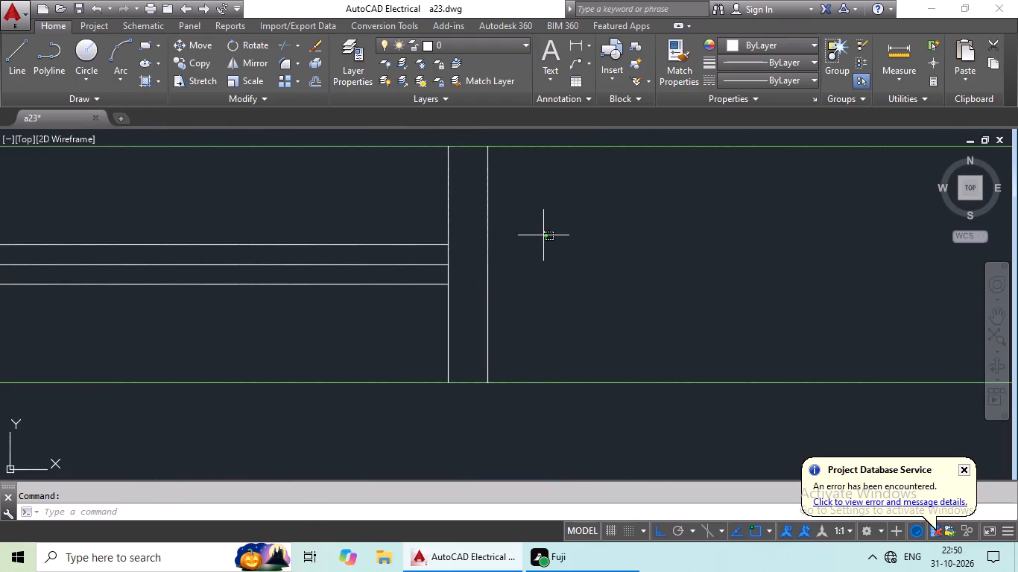
left_click_drag(534, 262, 225, 243)
middle_click_drag(266, 241, 818, 232)
scroll(322, 240, "down", 1)
left_click_drag(284, 217, 118, 257)
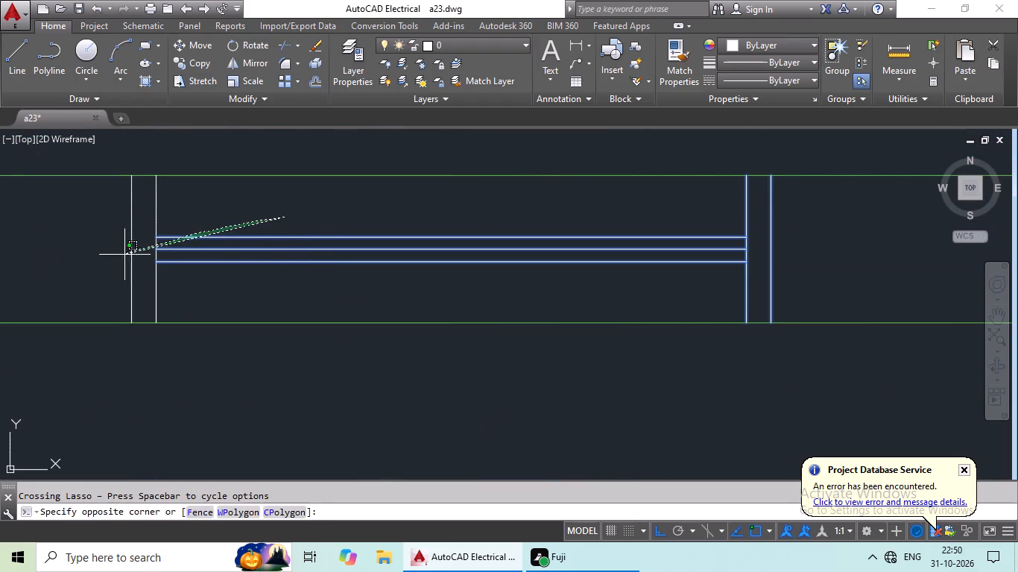
left_click_drag(118, 257, 116, 258)
Add the east-wall window of the large room southeast of the shaft to the selection, including both end frames, without the green wall lines.
scroll(292, 258, "down", 6)
middle_click_drag(361, 338, 421, 265)
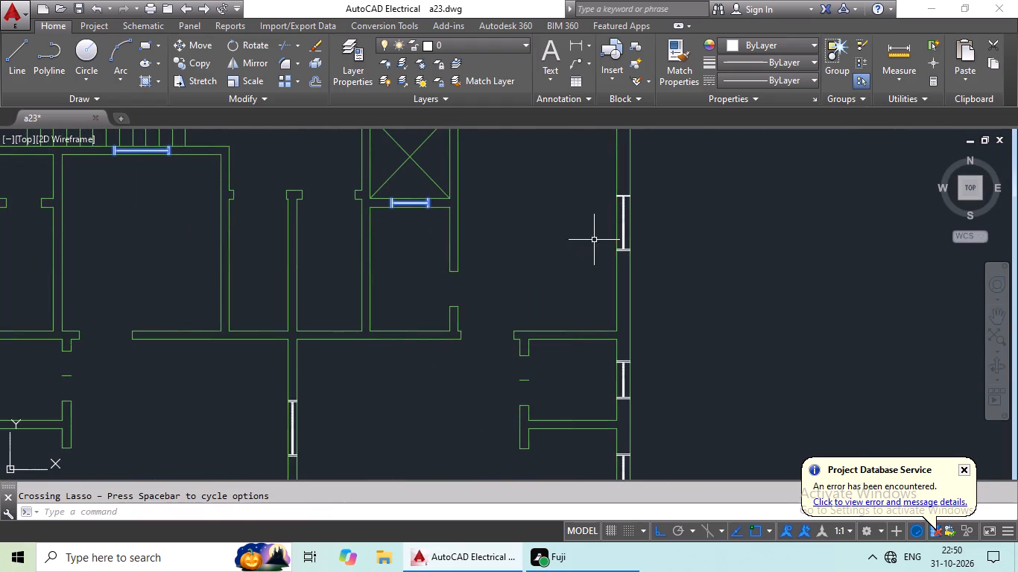
scroll(635, 227, "up", 4)
scroll(570, 252, "up", 1)
middle_click_drag(572, 262, 543, 168)
left_click_drag(543, 169, 539, 179)
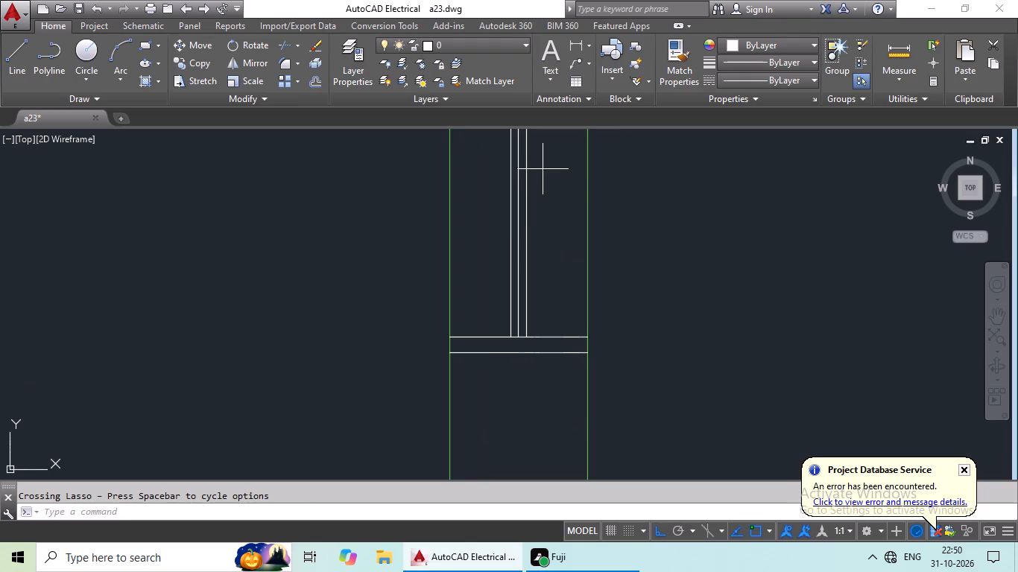
left_click_drag(539, 179, 540, 387)
middle_click_drag(537, 203, 487, 520)
middle_click_drag(487, 279, 478, 380)
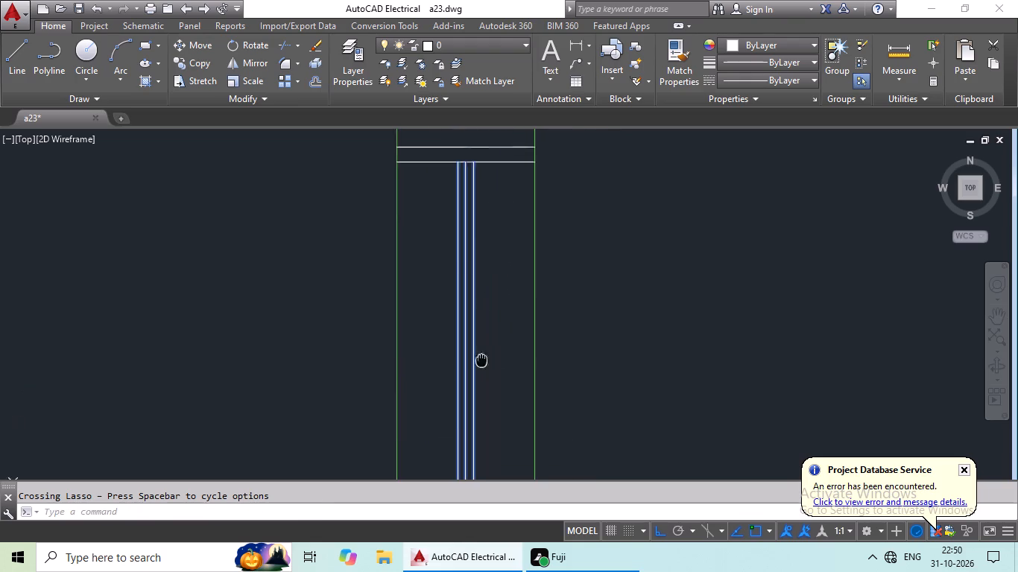
middle_click_drag(478, 380, 465, 460)
left_click_drag(455, 209, 422, 367)
left_click_drag(422, 367, 431, 350)
Add the west-wall window of the small room directly south of the staircase to the selection, including both end frames, without the green wall lines.
scroll(485, 267, "down", 5)
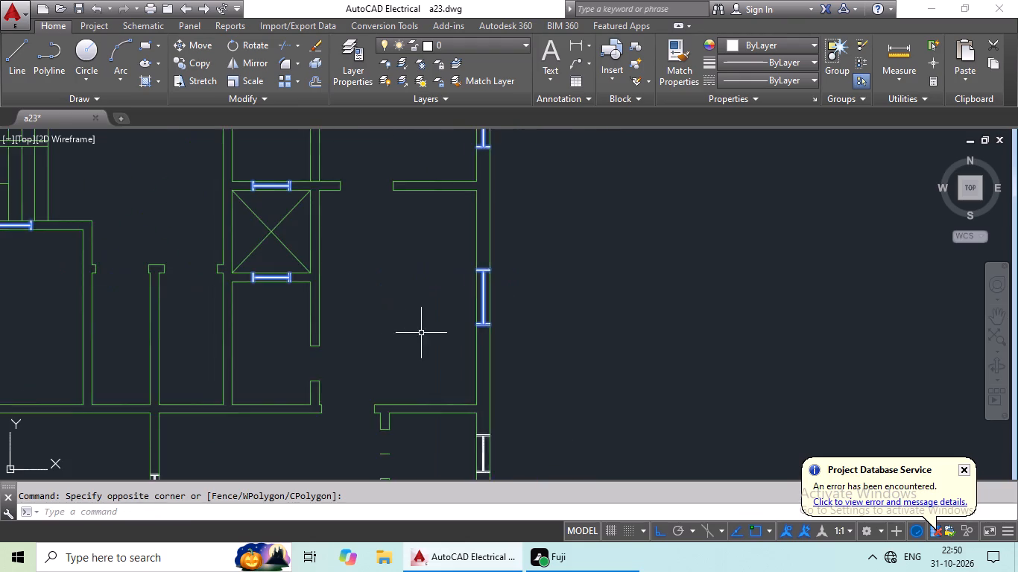
scroll(405, 337, "down", 2)
middle_click_drag(346, 357, 523, 322)
scroll(356, 267, "up", 4)
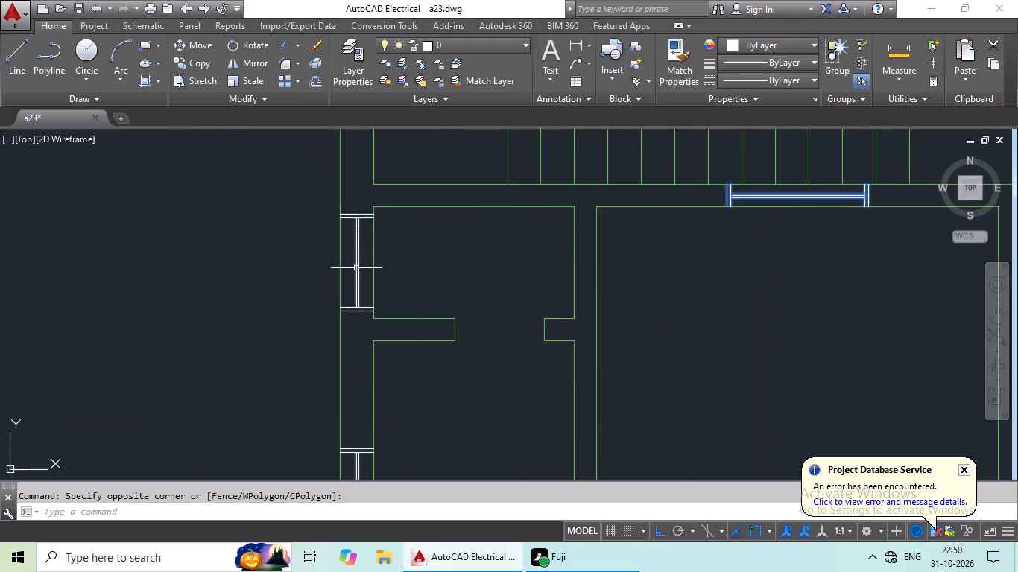
scroll(362, 271, "up", 3)
middle_click_drag(355, 287, 366, 254)
scroll(378, 377, "up", 1)
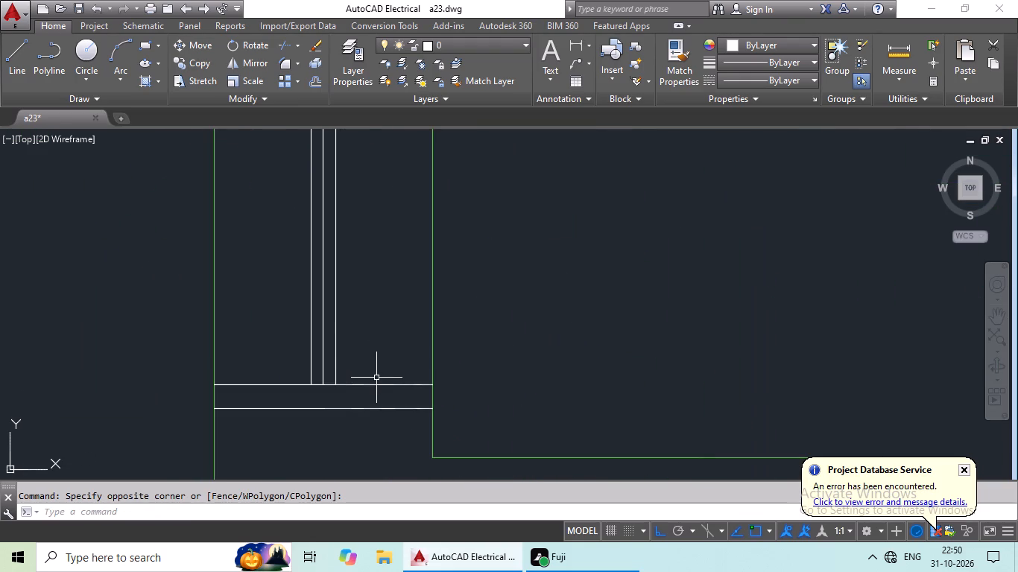
scroll(372, 317, "up", 1)
left_click_drag(375, 319, 187, 416)
scroll(282, 365, "down", 4)
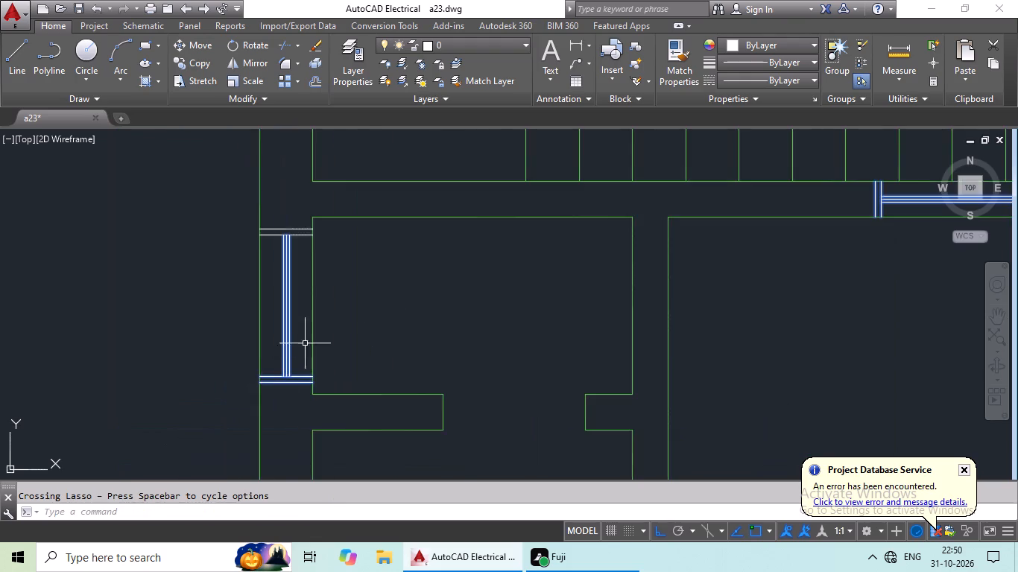
middle_click_drag(305, 340, 256, 484)
scroll(234, 384, "up", 3)
left_click_drag(276, 296, 231, 387)
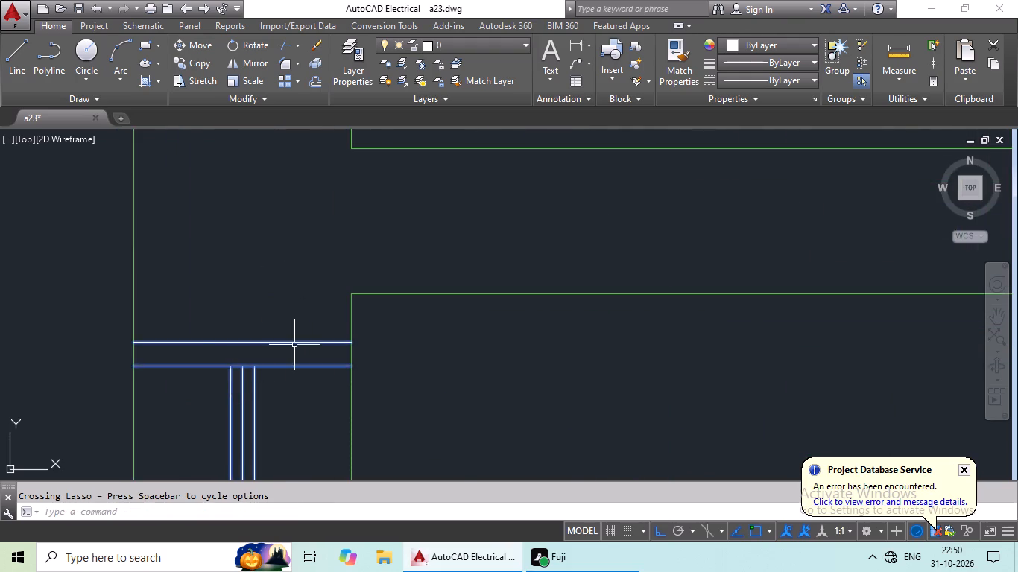
Add the second west-wall window south of the staircase to the selection, including both end frames, without the green wall lines.
scroll(312, 329, "down", 4)
middle_click_drag(347, 385, 391, 228)
scroll(436, 270, "down", 2)
middle_click_drag(458, 352, 472, 290)
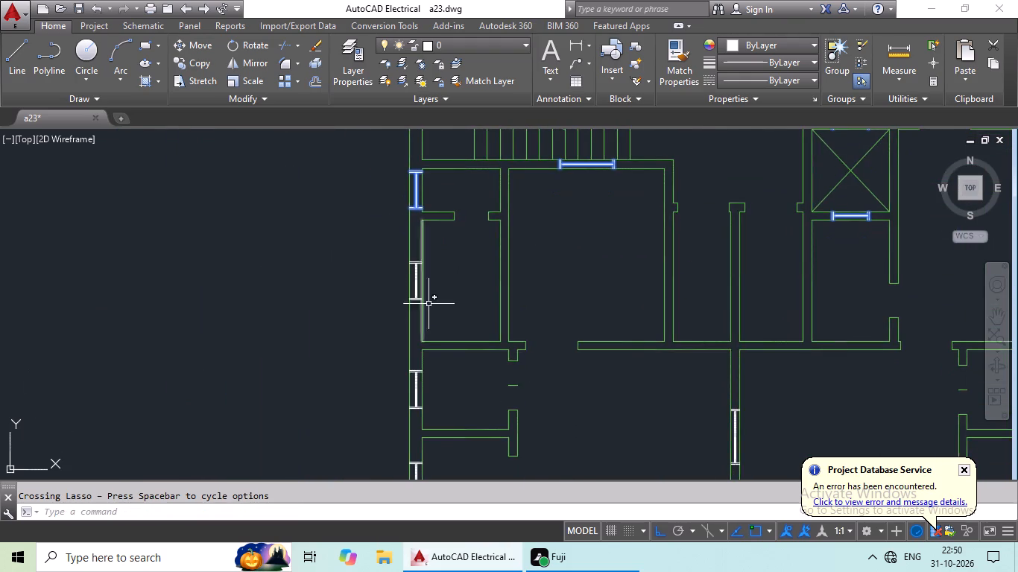
scroll(432, 302, "up", 4)
scroll(273, 277, "up", 3)
left_click_drag(403, 206, 285, 259)
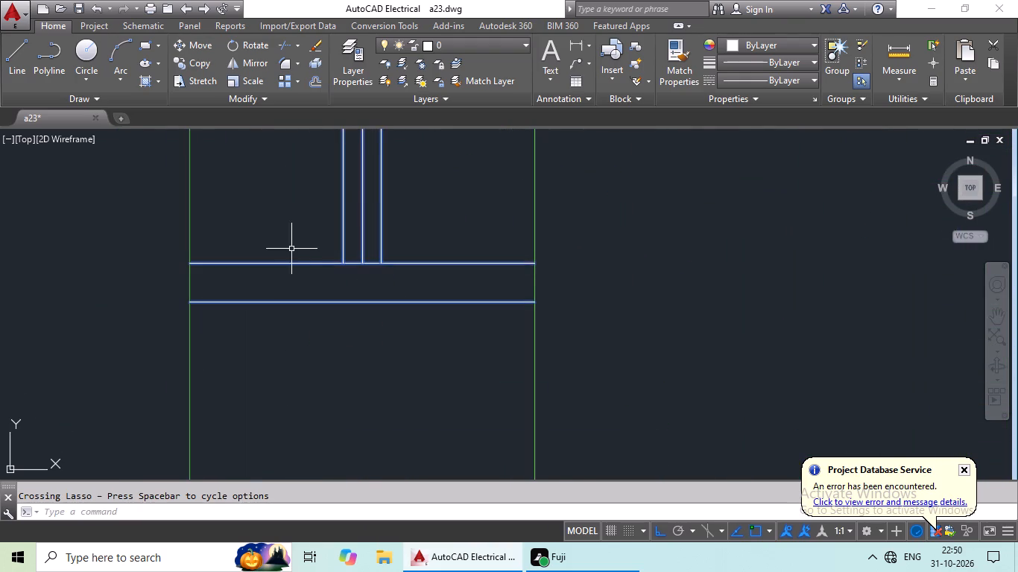
middle_click_drag(314, 238, 340, 571)
scroll(392, 332, "down", 2)
middle_click_drag(399, 317, 393, 394)
middle_click_drag(401, 226, 372, 367)
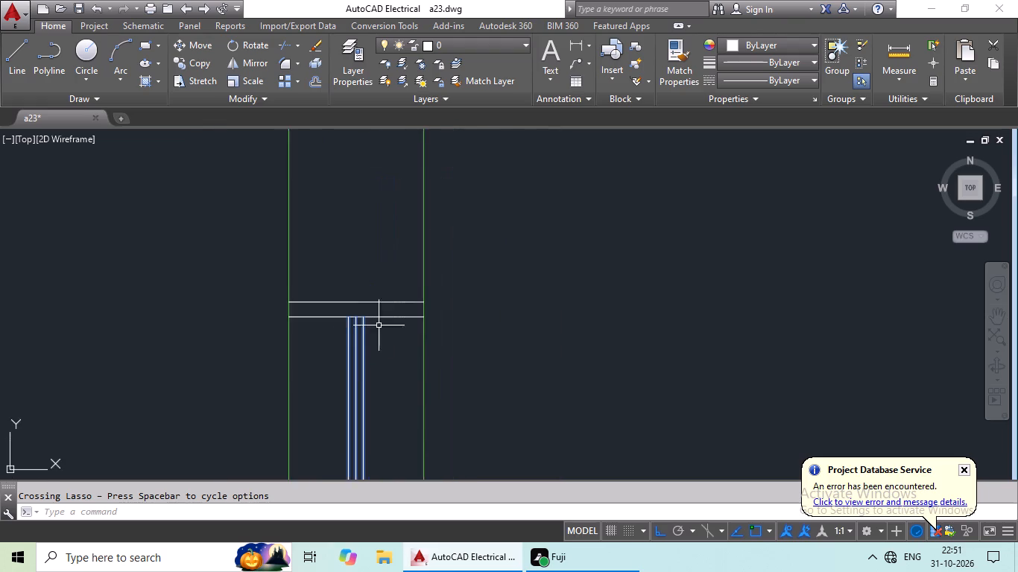
scroll(396, 284, "up", 3)
left_click_drag(406, 282, 343, 496)
Add the east-wall window of the northern of the two small southeast rooms to the selection, including both end frames, without the green wall lines.
scroll(427, 354, "down", 5)
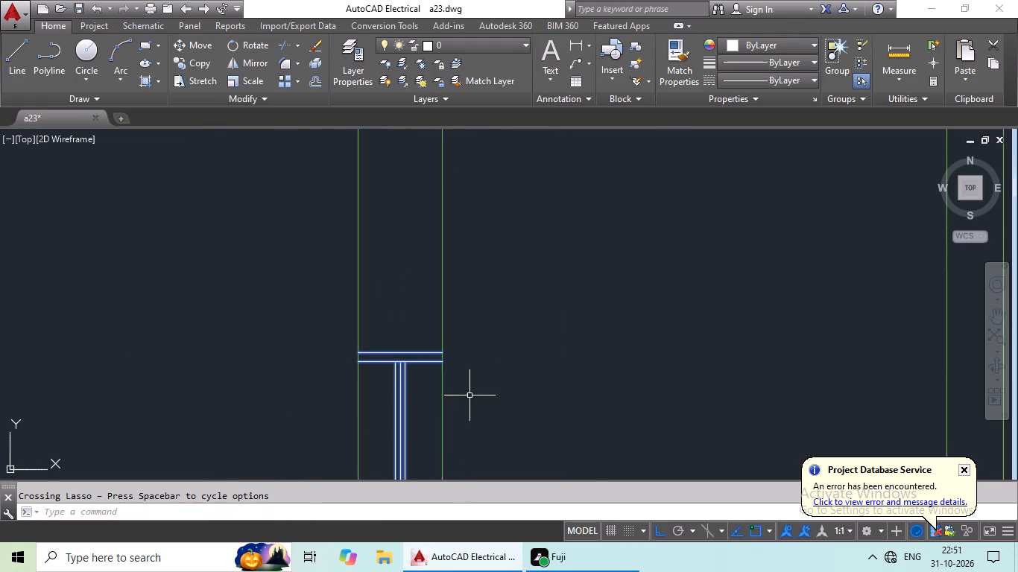
scroll(470, 395, "down", 2)
middle_click_drag(516, 386, 512, 219)
scroll(592, 261, "down", 1)
middle_click_drag(663, 277, 414, 294)
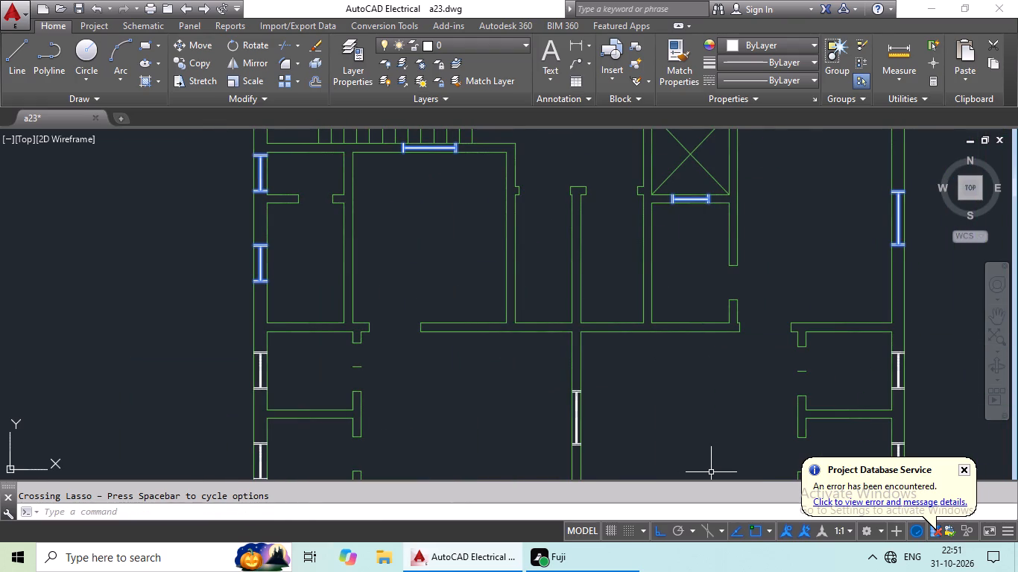
scroll(863, 474, "down", 1)
scroll(844, 350, "down", 2)
middle_click_drag(839, 355, 537, 341)
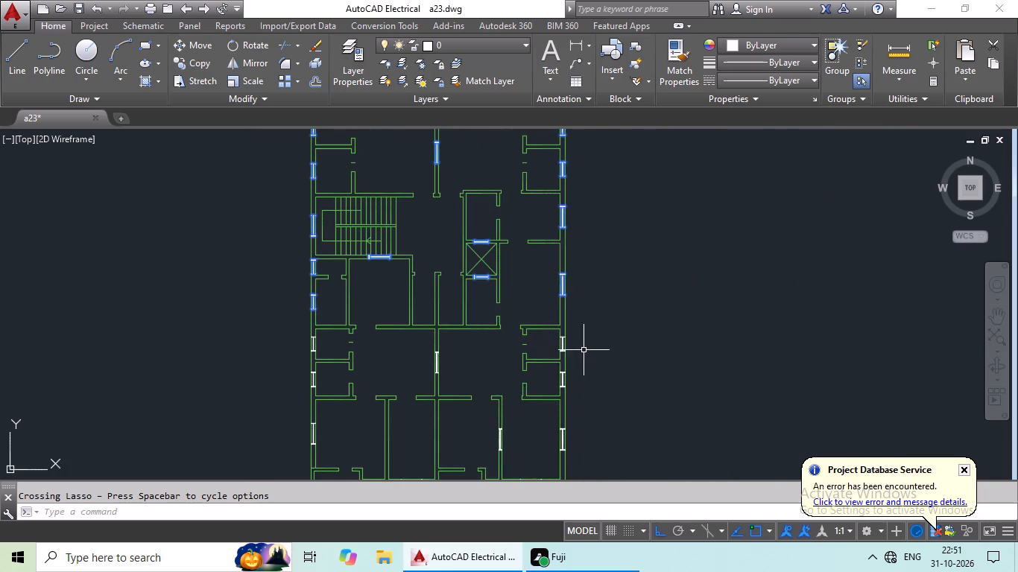
scroll(568, 350, "up", 6)
middle_click_drag(559, 351, 546, 295)
scroll(535, 334, "up", 3)
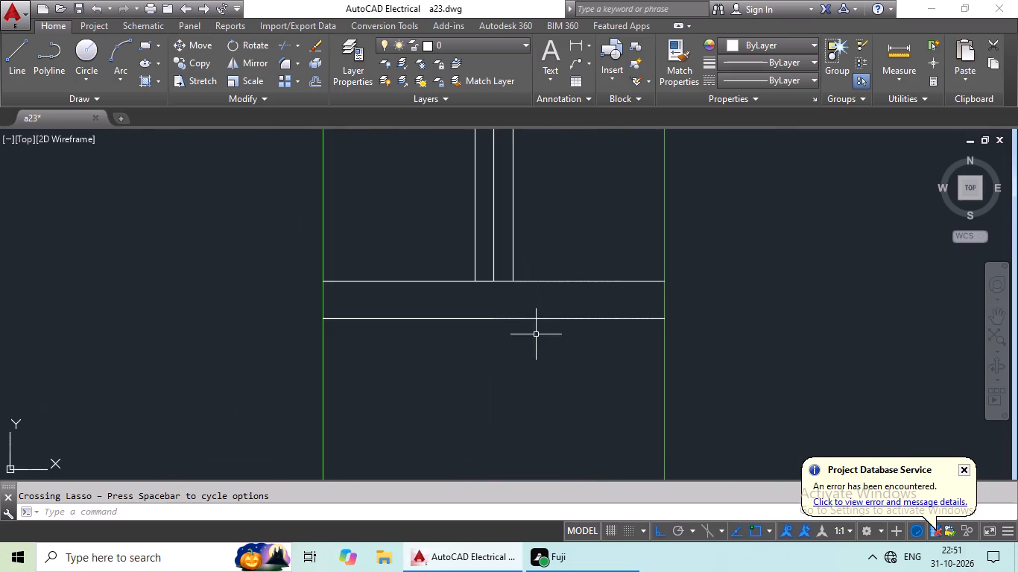
left_click_drag(555, 248, 438, 282)
middle_click_drag(550, 241, 476, 474)
scroll(513, 294, "down", 2)
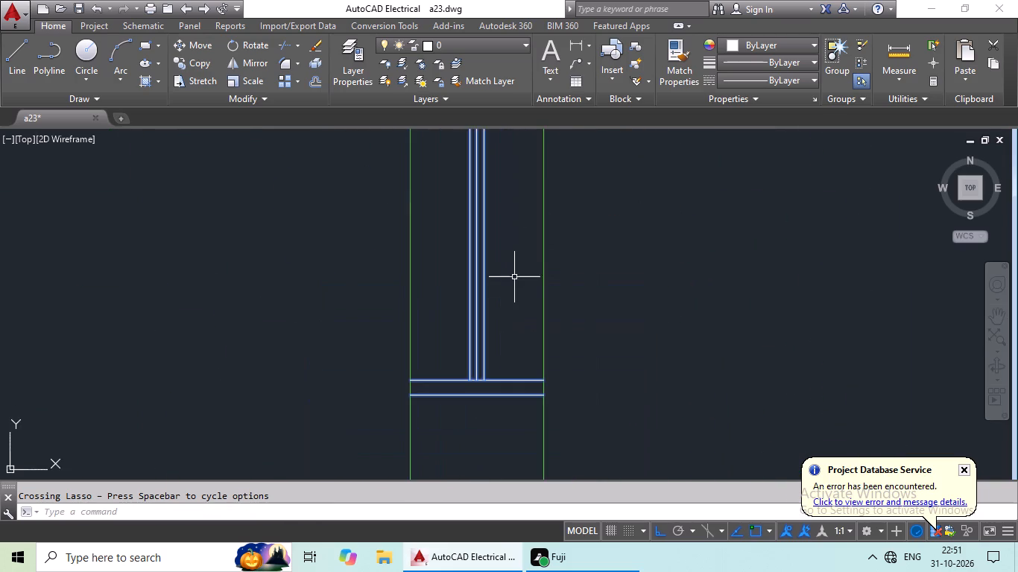
middle_click_drag(516, 273, 490, 459)
scroll(484, 208, "up", 2)
left_click_drag(515, 138, 459, 271)
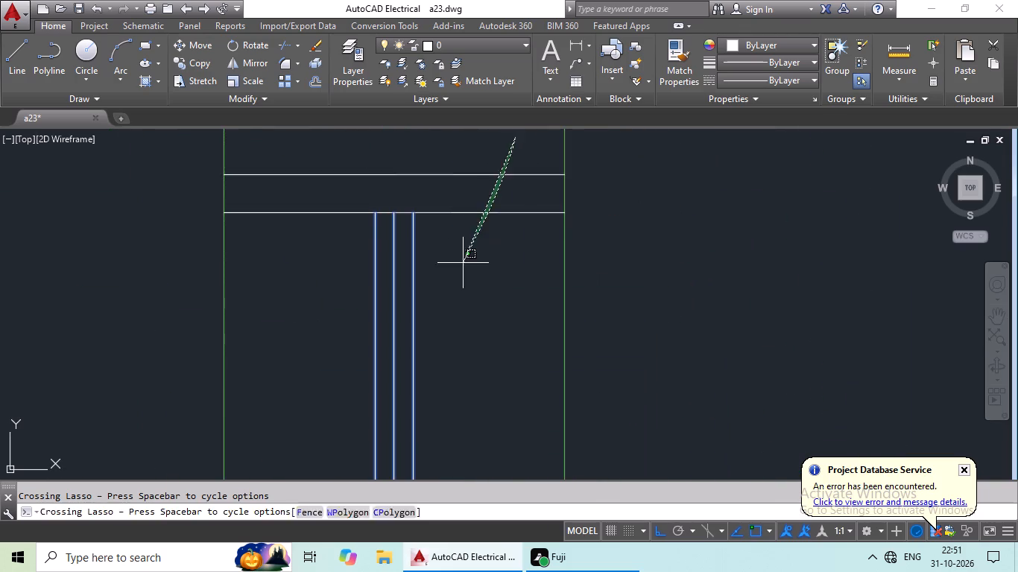
left_click_drag(459, 271, 452, 293)
Add the window in the southern central north-south partition wall to the selection, including both end frames, without the green wall lines.
scroll(520, 248, "down", 4)
middle_click_drag(406, 329, 601, 180)
scroll(573, 230, "down", 3)
middle_click_drag(528, 281, 715, 232)
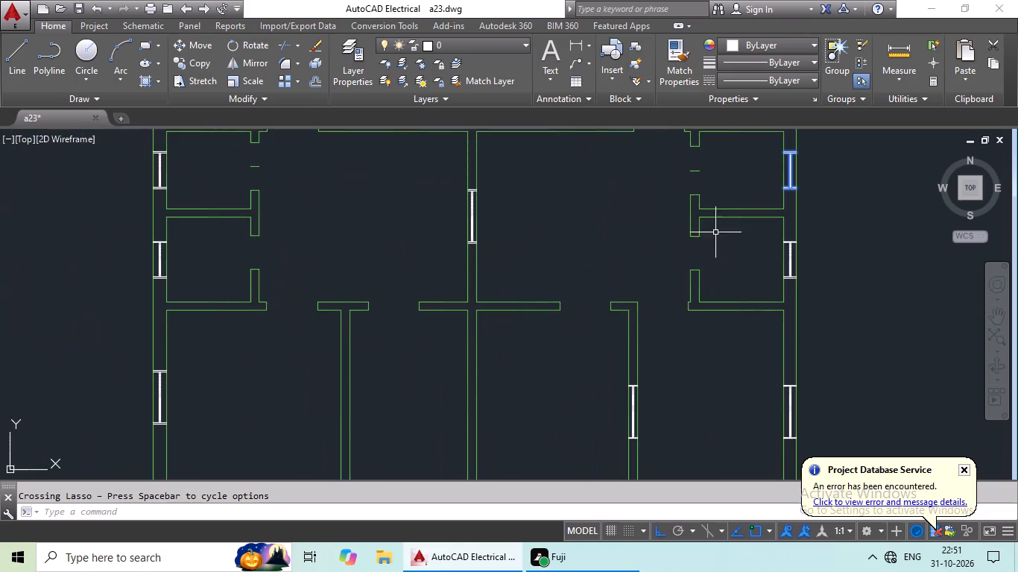
scroll(481, 246, "up", 5)
scroll(411, 195, "up", 4)
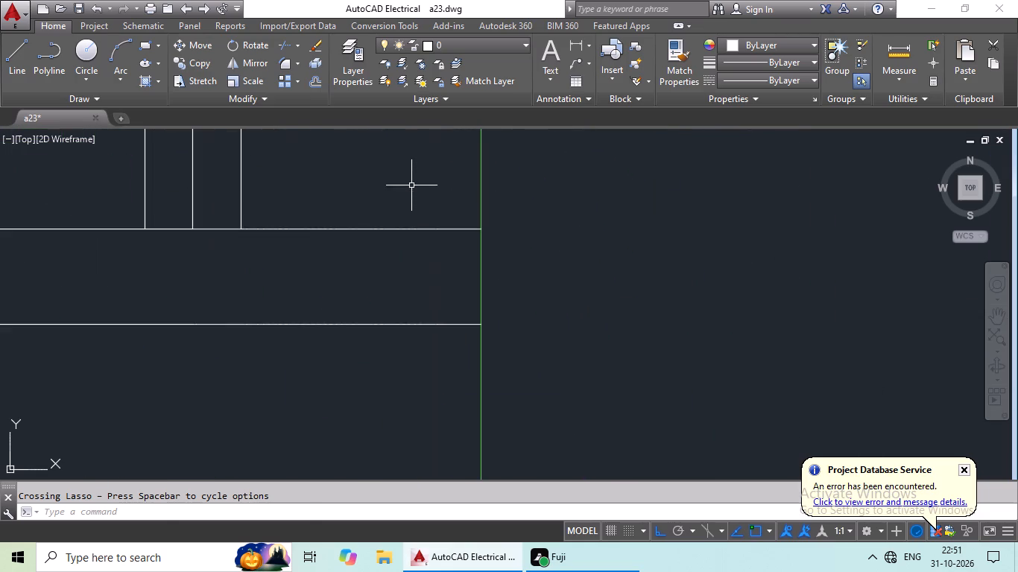
left_click_drag(411, 185, 245, 337)
middle_click_drag(402, 143, 445, 348)
left_click_drag(417, 283, 194, 389)
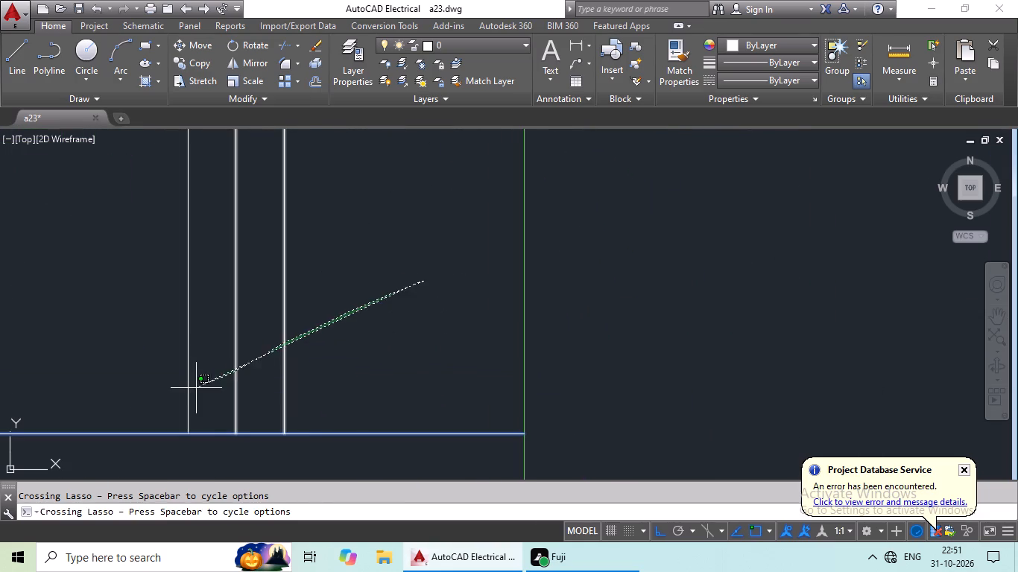
left_click_drag(194, 389, 192, 390)
left_click_drag(373, 299, 179, 380)
scroll(361, 352, "down", 2)
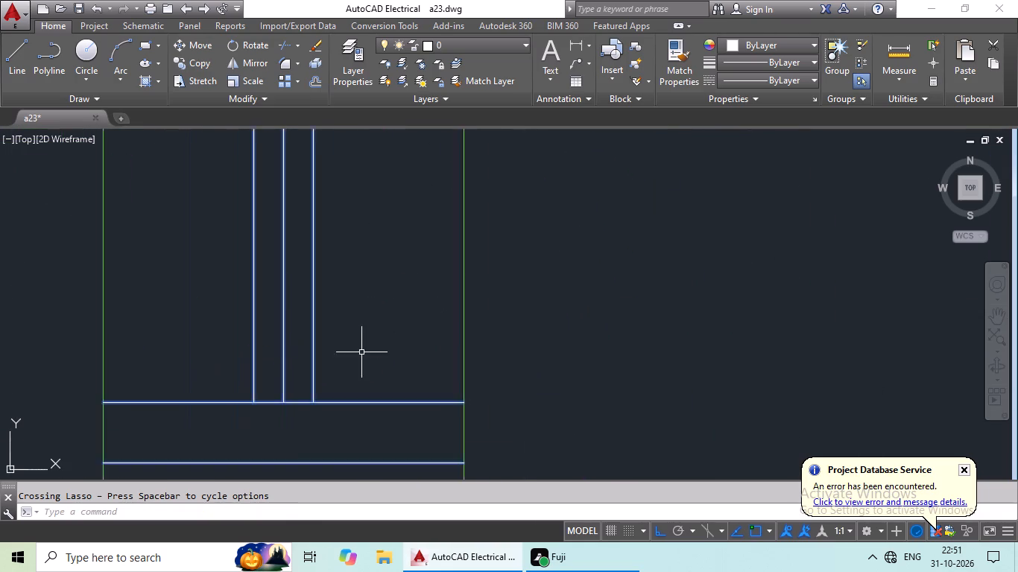
scroll(361, 352, "down", 2)
middle_click_drag(391, 277, 367, 471)
middle_click_drag(338, 271, 336, 451)
scroll(338, 211, "up", 3)
middle_click_drag(341, 200, 338, 303)
left_click_drag(347, 213, 302, 380)
left_click(300, 382)
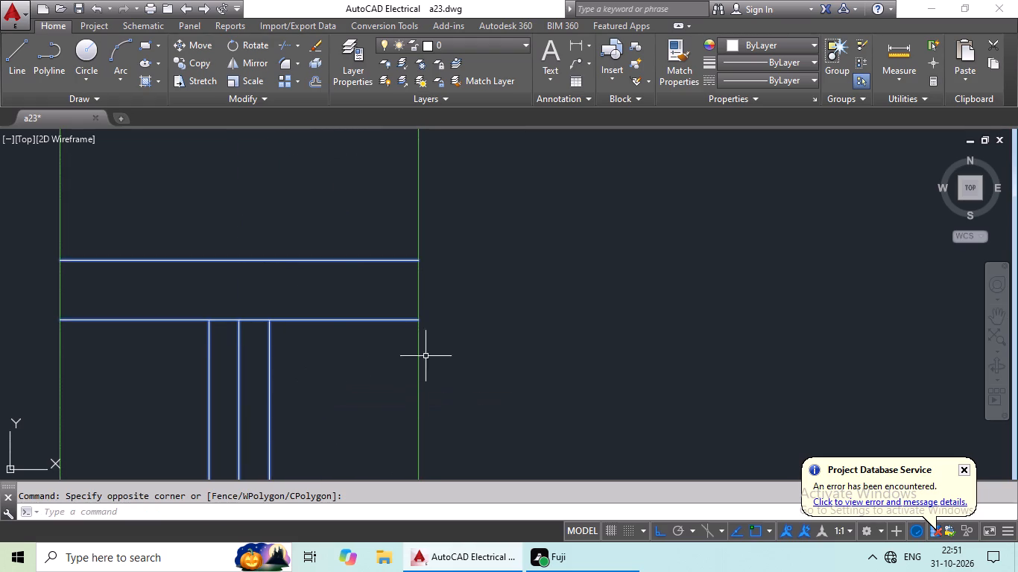
Add the west-wall window of the northern of the two small southwest rooms to the selection, including both end frames, without the green wall lines.
scroll(434, 353, "down", 7)
scroll(470, 402, "down", 2)
middle_click_drag(412, 380, 516, 337)
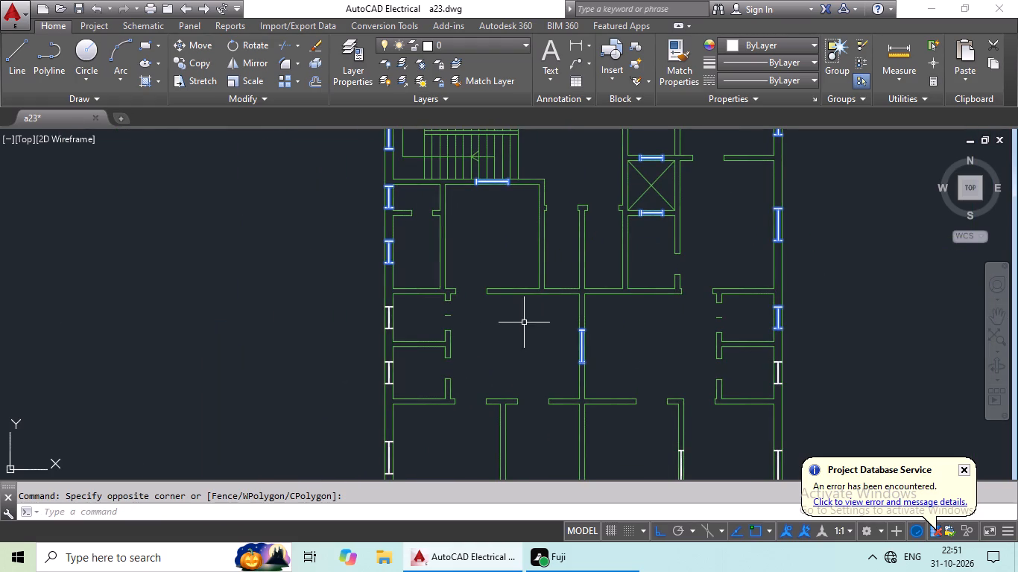
scroll(386, 317, "up", 6)
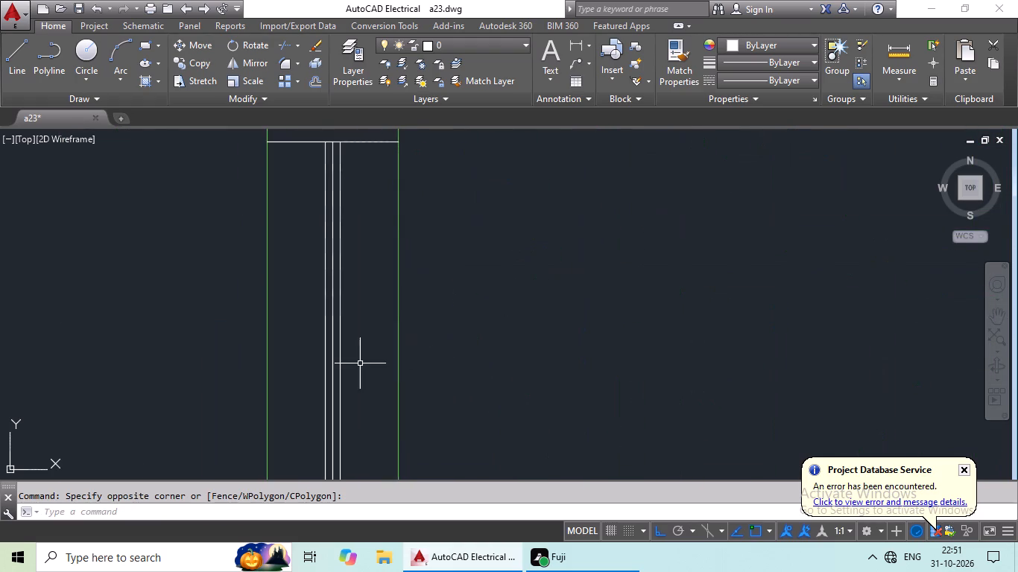
middle_click_drag(356, 365, 411, 214)
scroll(408, 305, "up", 2)
left_click_drag(421, 279, 269, 377)
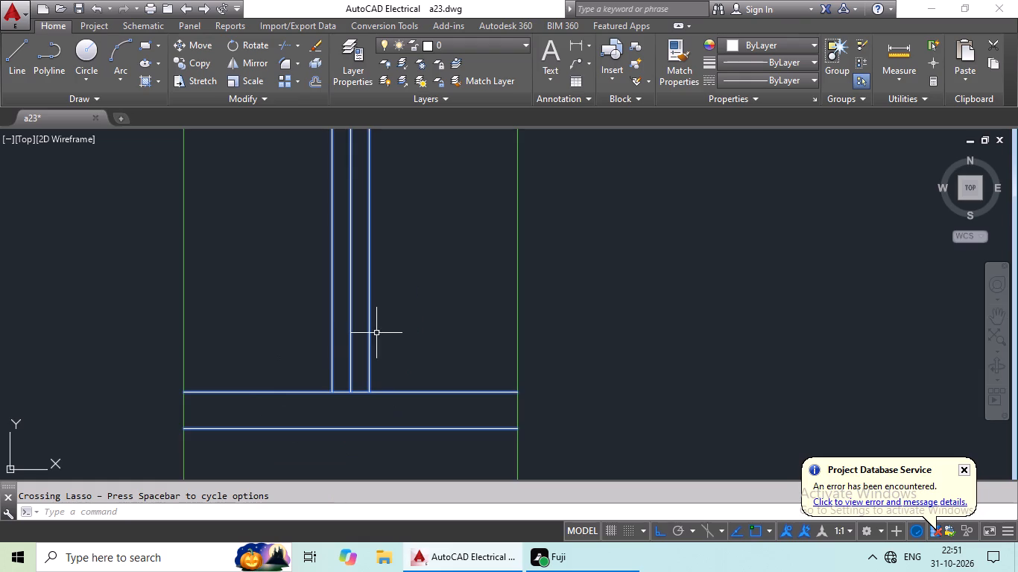
middle_click_drag(379, 334, 332, 571)
scroll(348, 334, "down", 3)
middle_click_drag(355, 305, 333, 429)
scroll(327, 278, "up", 3)
left_click_drag(347, 295, 335, 393)
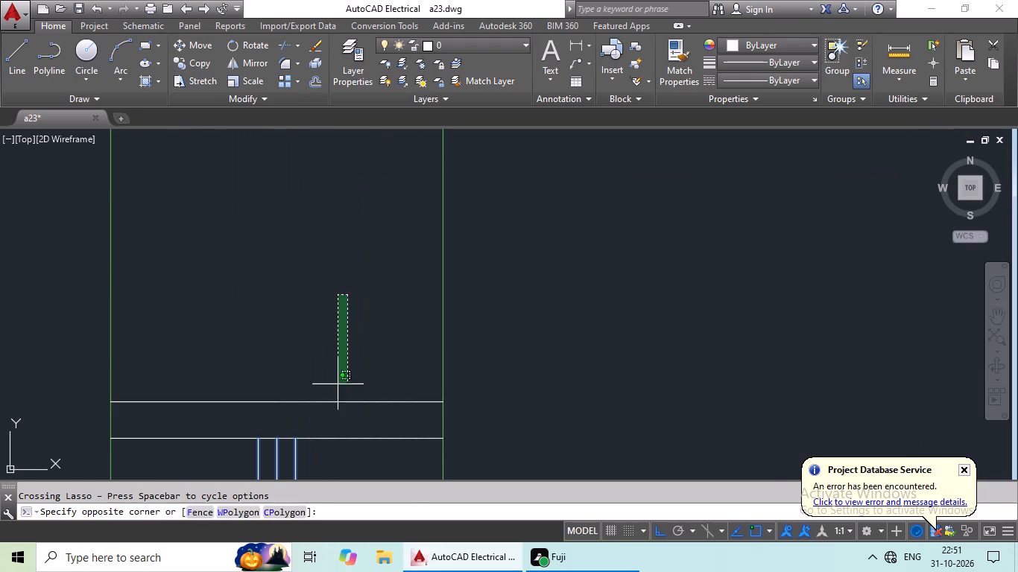
left_click_drag(335, 393, 300, 485)
Add the west-wall window of the southern of the two small southwest rooms to the selection, including both end frames, without the green wall lines.
scroll(376, 372, "down", 4)
middle_click_drag(468, 383, 443, 222)
scroll(525, 231, "down", 2)
middle_click_drag(566, 308, 452, 240)
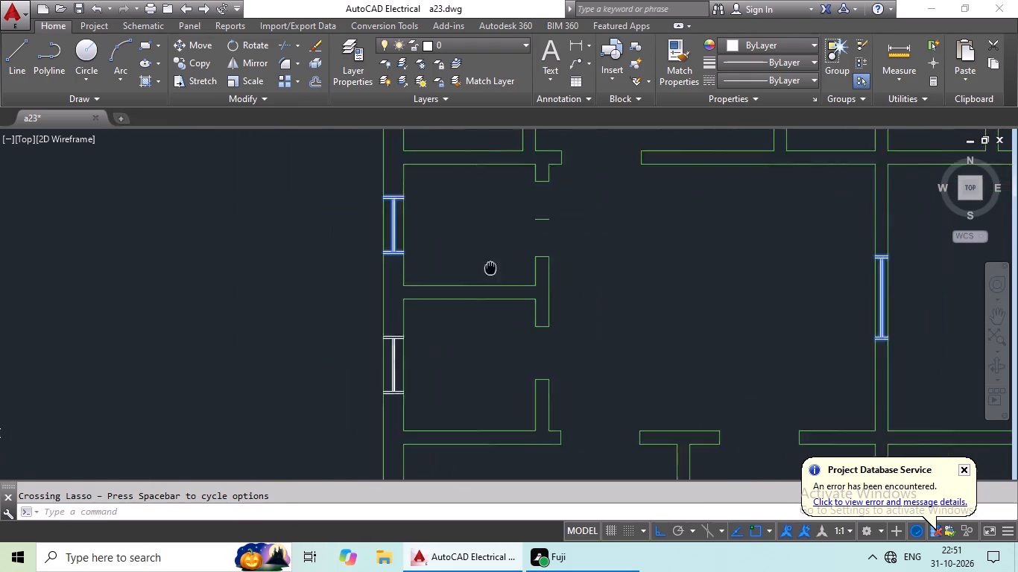
middle_click_drag(452, 240, 434, 189)
scroll(306, 287, "up", 3)
scroll(389, 322, "up", 4)
middle_click_drag(385, 308, 429, 169)
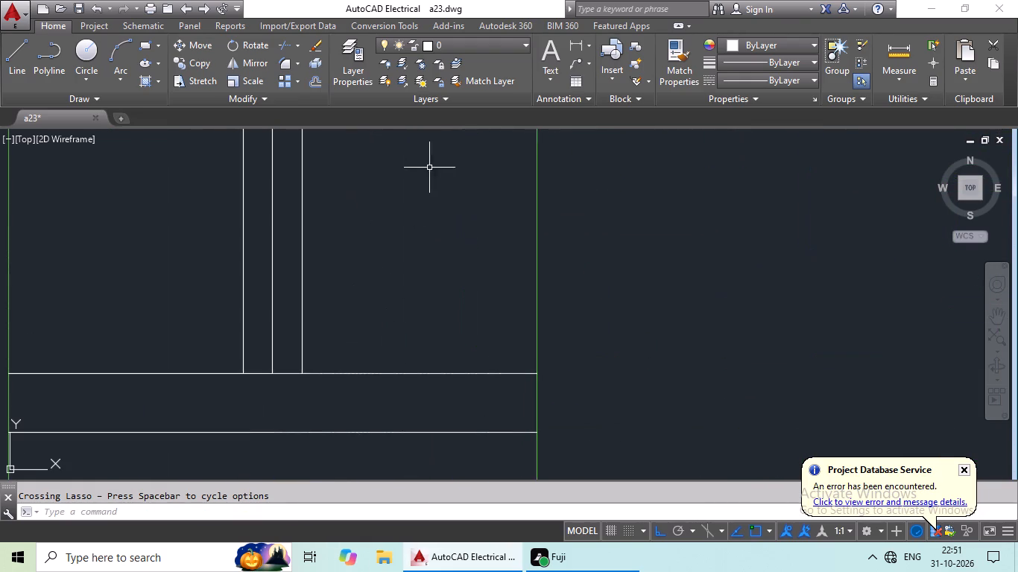
left_click_drag(411, 197, 177, 311)
middle_click_drag(274, 299, 303, 505)
scroll(330, 345, "down", 4)
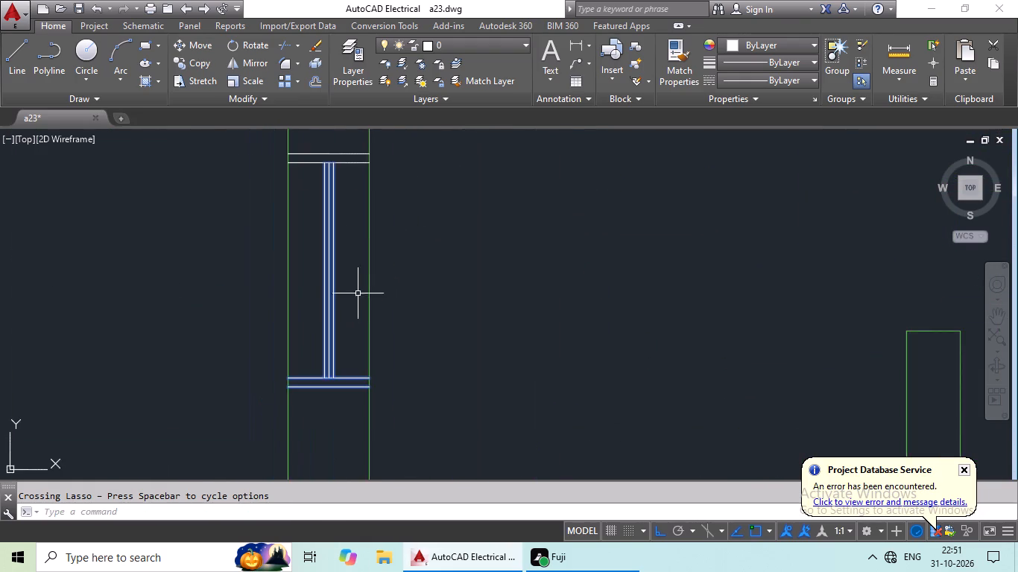
middle_click_drag(358, 293, 351, 430)
scroll(319, 285, "up", 3)
left_click_drag(364, 261, 274, 381)
Add the east-wall window of the southern of the two small southeast rooms to the selection, including both end frames, without the green wall lines.
scroll(384, 331, "down", 5)
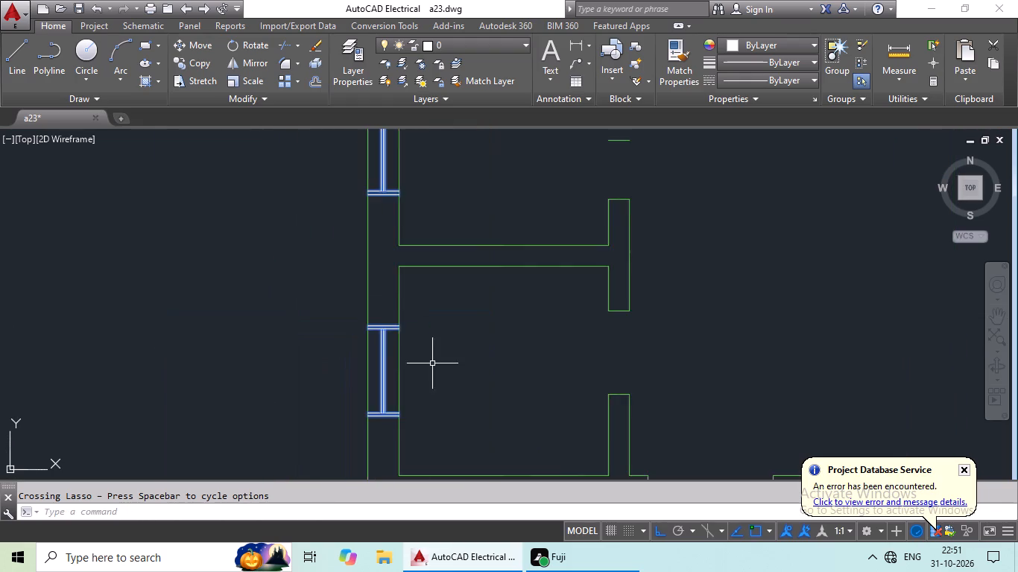
scroll(505, 338, "down", 4)
middle_click_drag(733, 372, 581, 314)
scroll(618, 258, "up", 5)
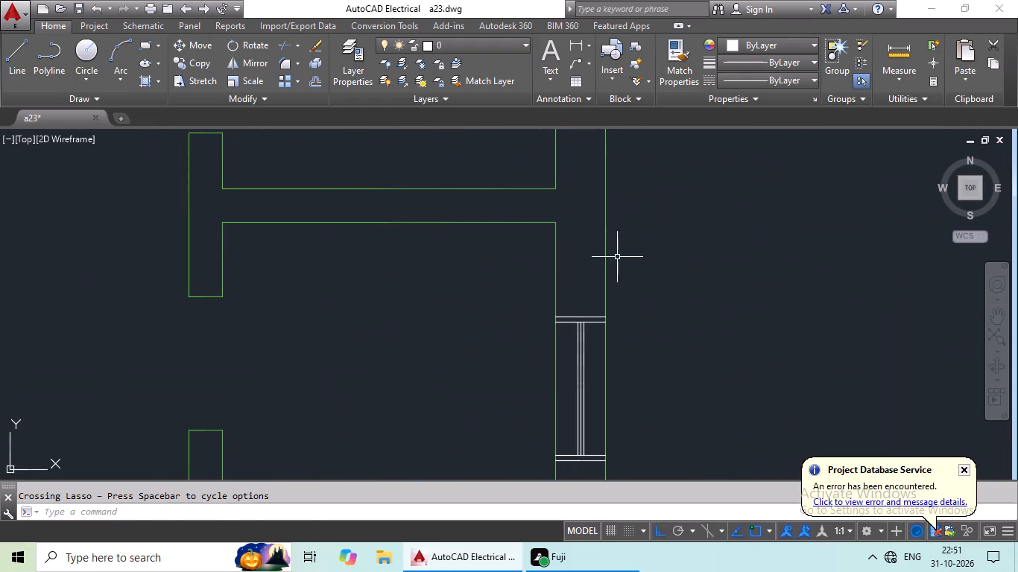
middle_click_drag(593, 270, 583, 188)
left_click_drag(578, 193, 566, 279)
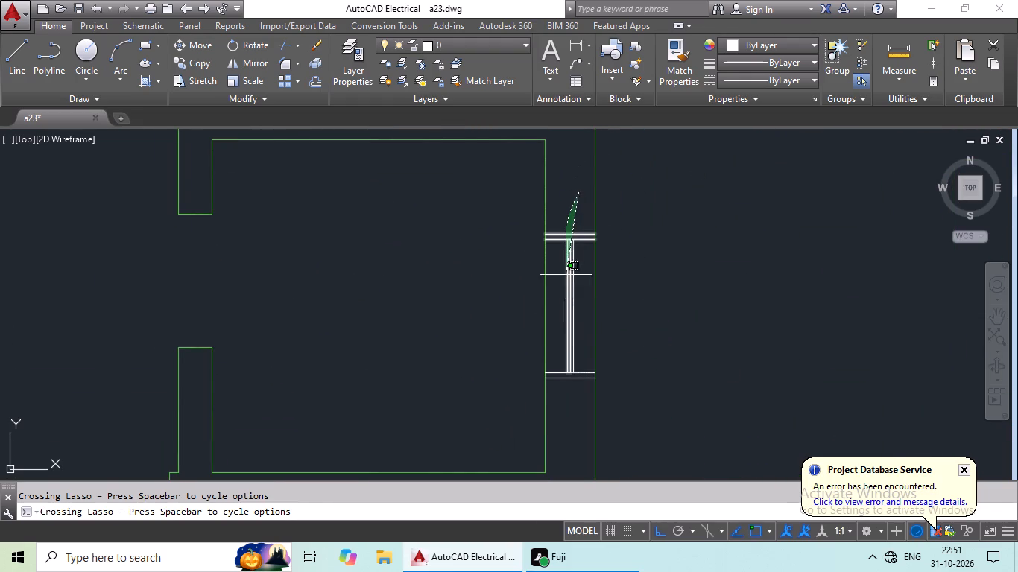
left_click_drag(566, 279, 565, 404)
Add the west-wall window of the large southwest corner room to the selection, including both end frames, without the green wall lines.
scroll(567, 396, "down", 2)
middle_click_drag(524, 410, 636, 274)
middle_click_drag(385, 382, 388, 380)
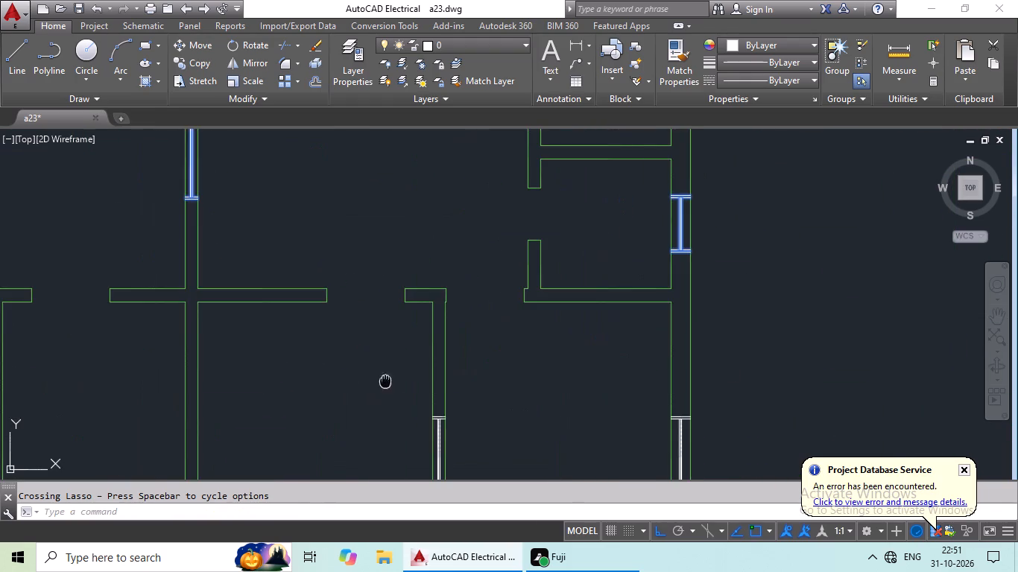
middle_click_drag(388, 380, 560, 285)
middle_click_drag(264, 357, 587, 346)
scroll(207, 360, "up", 4)
scroll(218, 327, "down", 2)
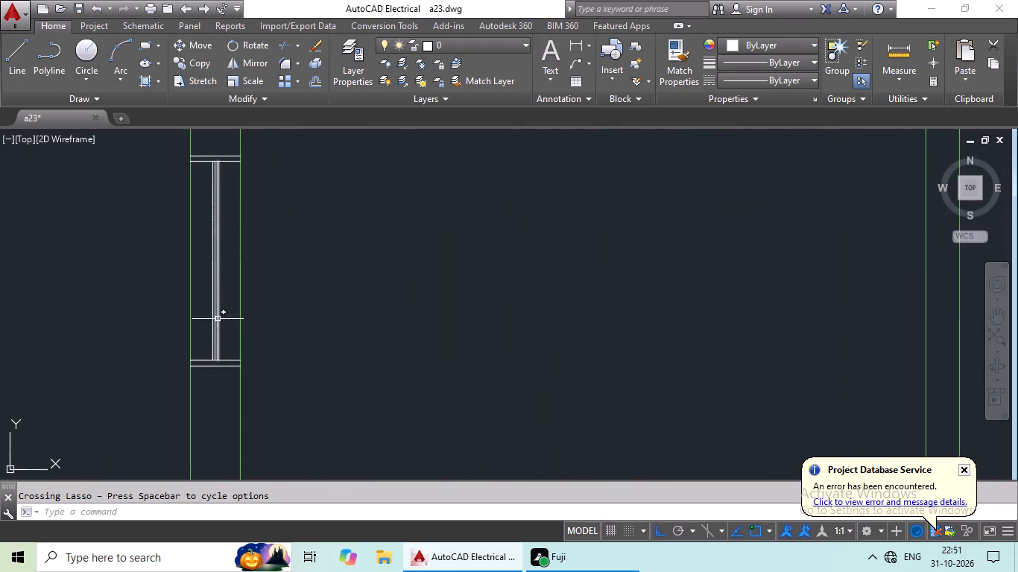
left_click_drag(215, 139, 218, 364)
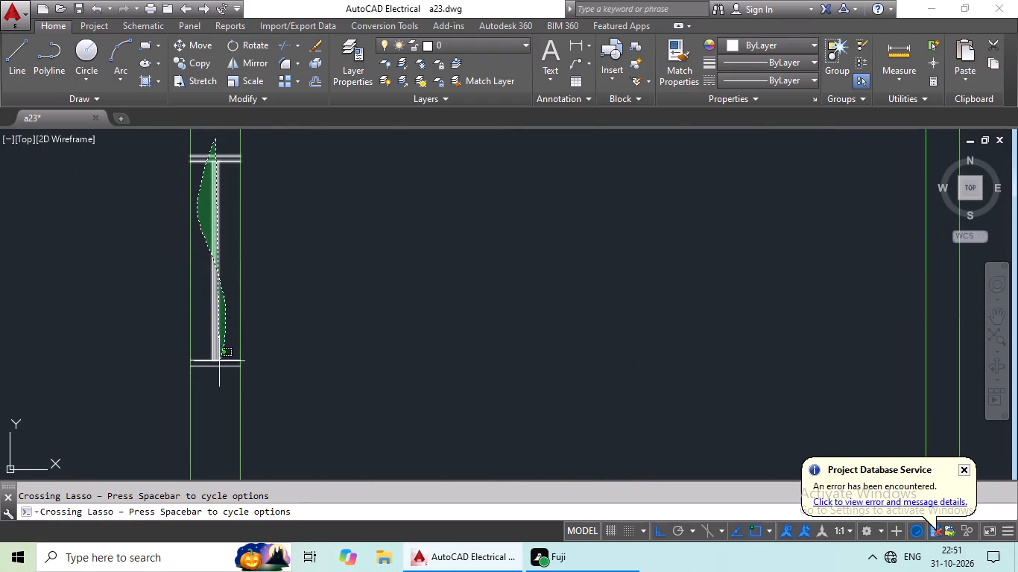
left_click_drag(218, 364, 206, 407)
Add the east-wall window of the large southeast corner room to the selection, including both end frames, without the green wall lines.
scroll(357, 319, "down", 5)
middle_click_drag(402, 333, 339, 343)
scroll(527, 315, "up", 5)
middle_click_drag(482, 360, 488, 191)
left_click_drag(452, 174, 443, 281)
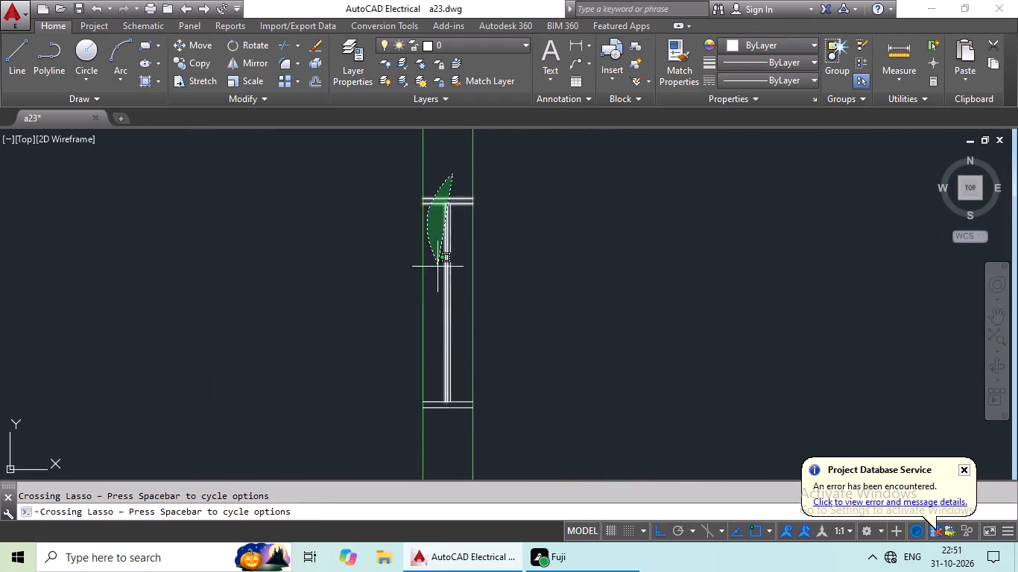
left_click_drag(443, 281, 440, 429)
Add the window in the southeast corner room's west partition to the selection, including both end frames, without the green wall lines.
scroll(470, 394, "down", 3)
middle_click_drag(329, 401, 389, 380)
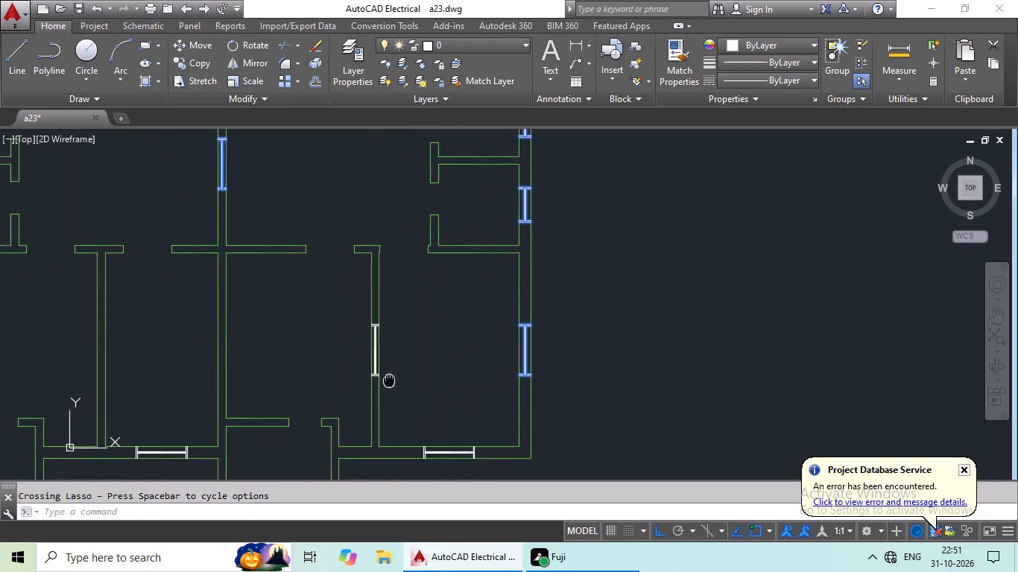
scroll(377, 360, "up", 4)
scroll(361, 186, "down", 1)
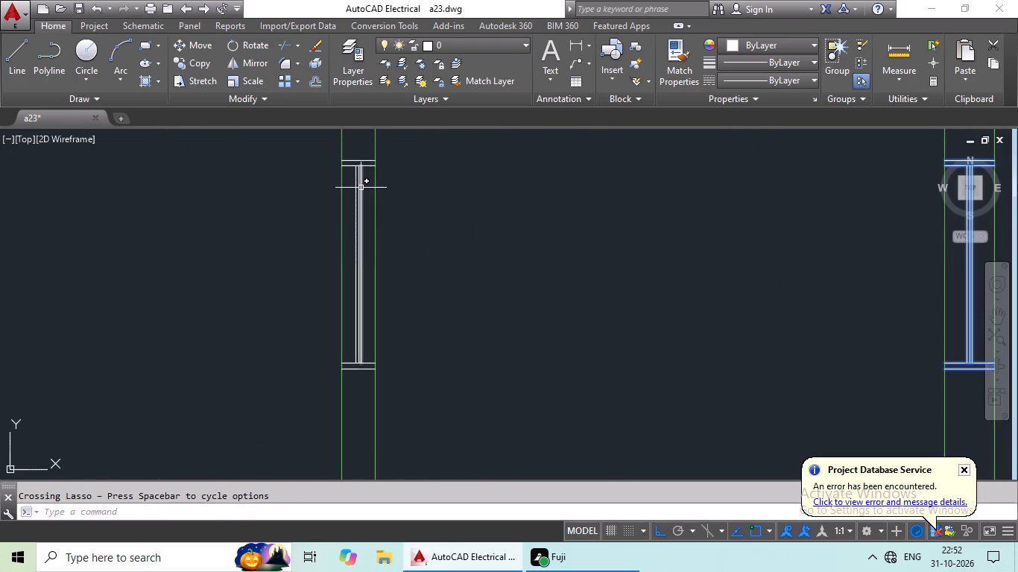
left_click_drag(355, 139, 363, 355)
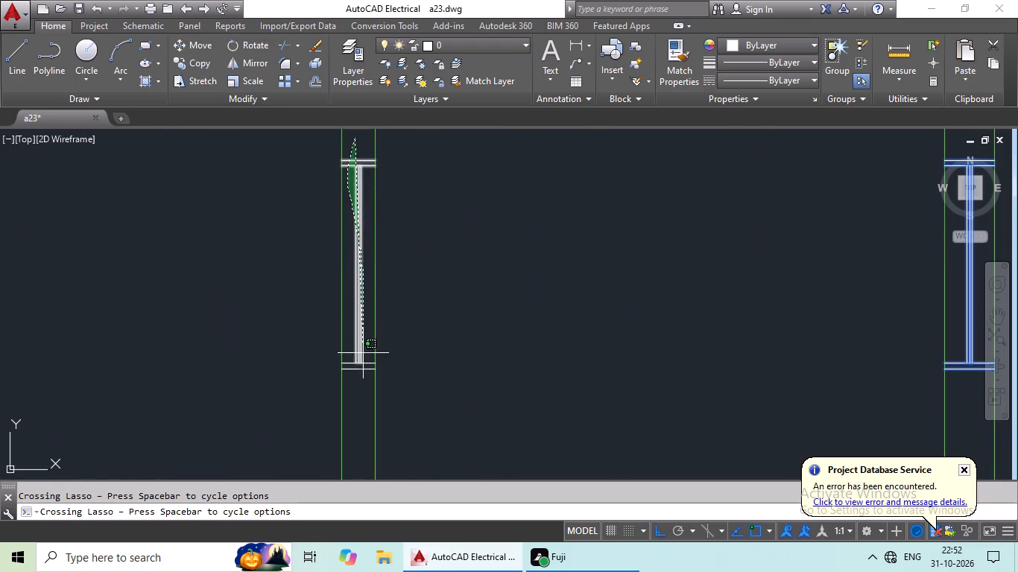
left_click_drag(363, 355, 355, 397)
Add the south-wall window of the southeast corner room to the selection, including both end frames, without the green wall lines.
scroll(362, 369, "down", 3)
middle_click_drag(307, 365, 367, 245)
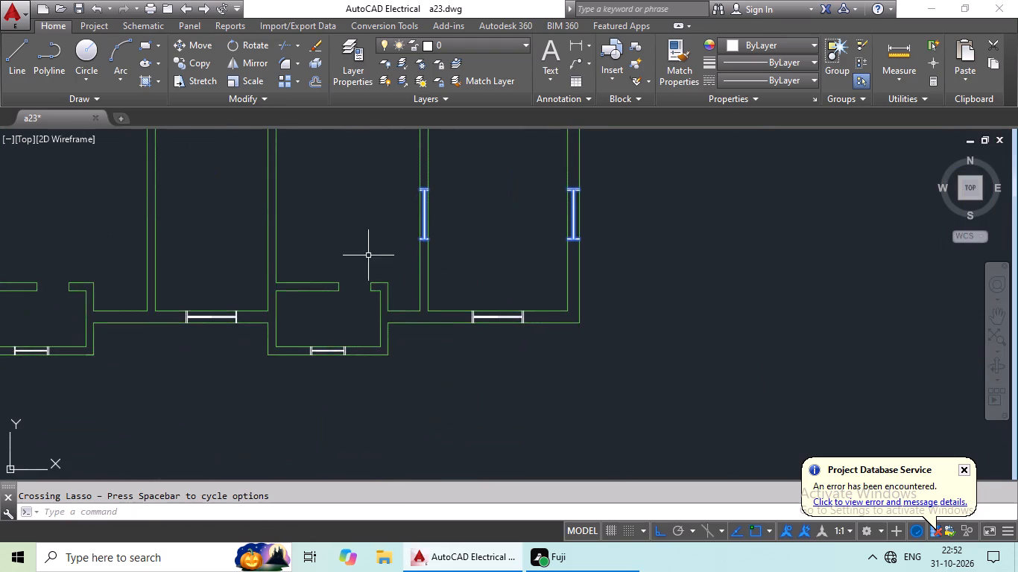
scroll(477, 326, "up", 4)
left_click_drag(785, 276, 429, 291)
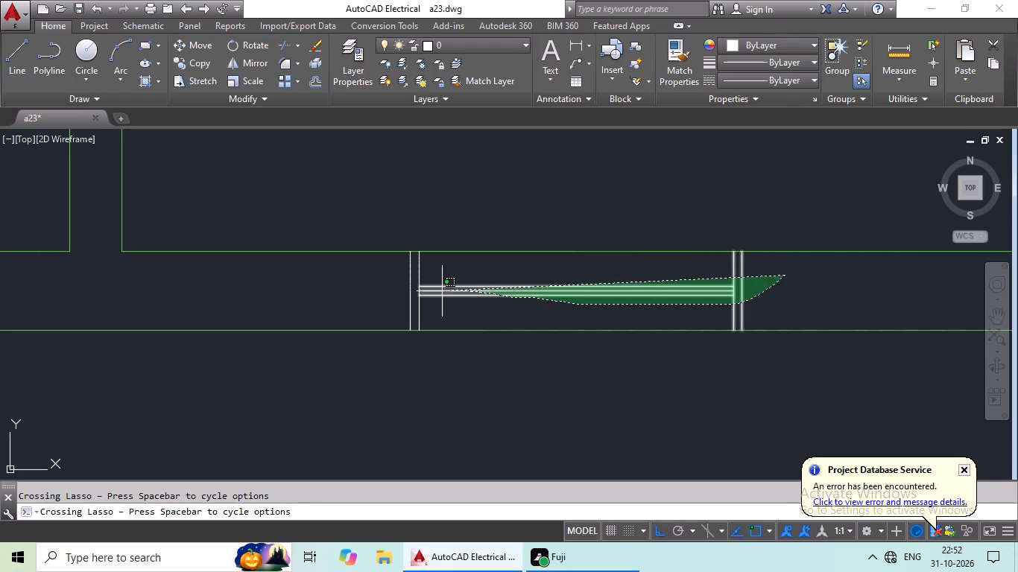
left_click_drag(429, 291, 357, 283)
Add the south window of the eastern small projecting room to the selection, including both end frames, without the green wall lines.
scroll(368, 294, "down", 3)
middle_click_drag(330, 337, 503, 297)
scroll(347, 315, "up", 5)
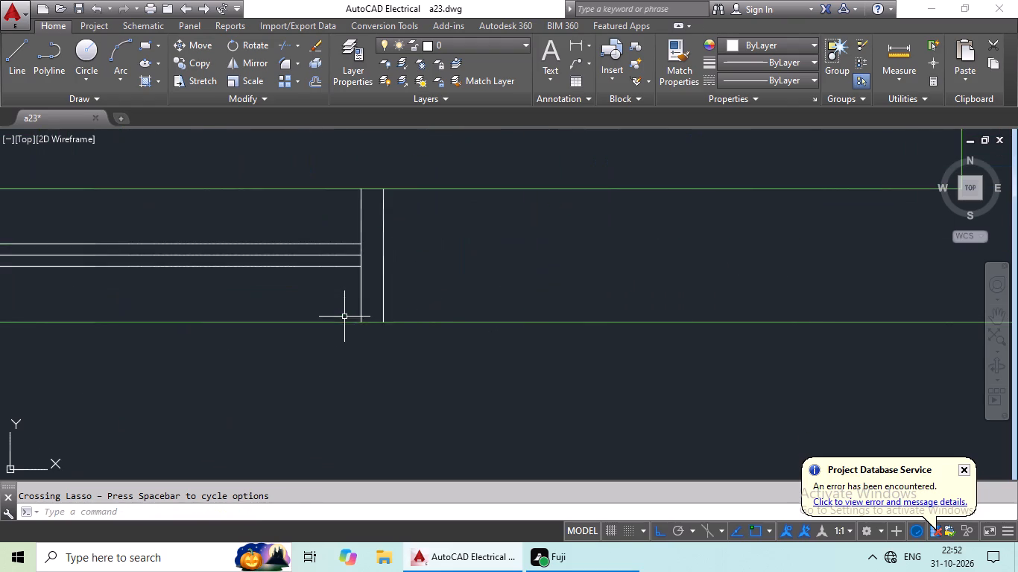
middle_click_drag(476, 286, 772, 281)
left_click_drag(771, 231, 274, 274)
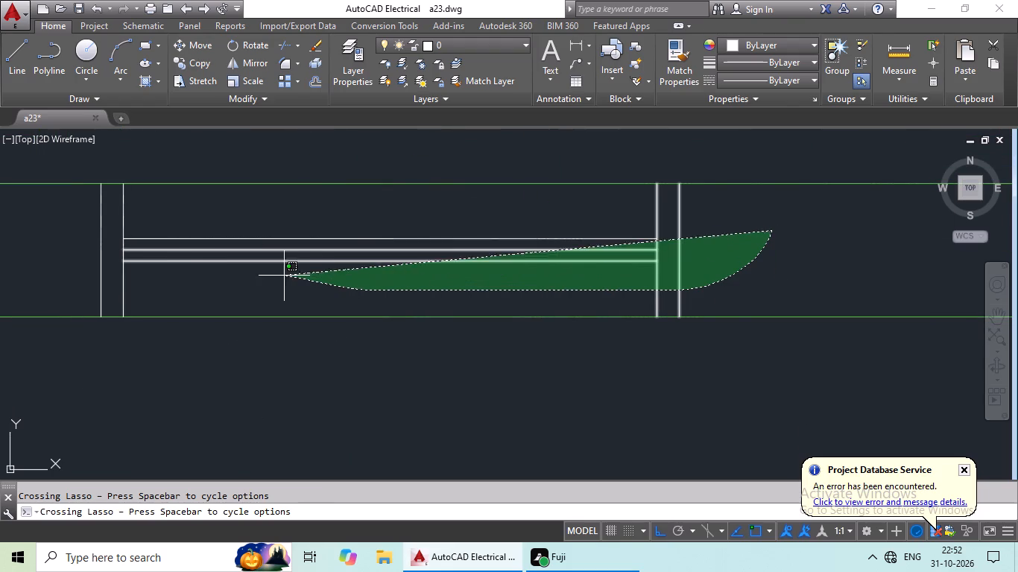
left_click_drag(274, 274, 39, 226)
Add the south-wall window between the two small projecting rooms to the selection, including both end frames, without the green wall lines.
scroll(240, 266, "down", 3)
middle_click_drag(203, 308, 746, 305)
middle_click_drag(416, 255, 418, 416)
scroll(462, 287, "up", 2)
left_click_drag(502, 278, 311, 277)
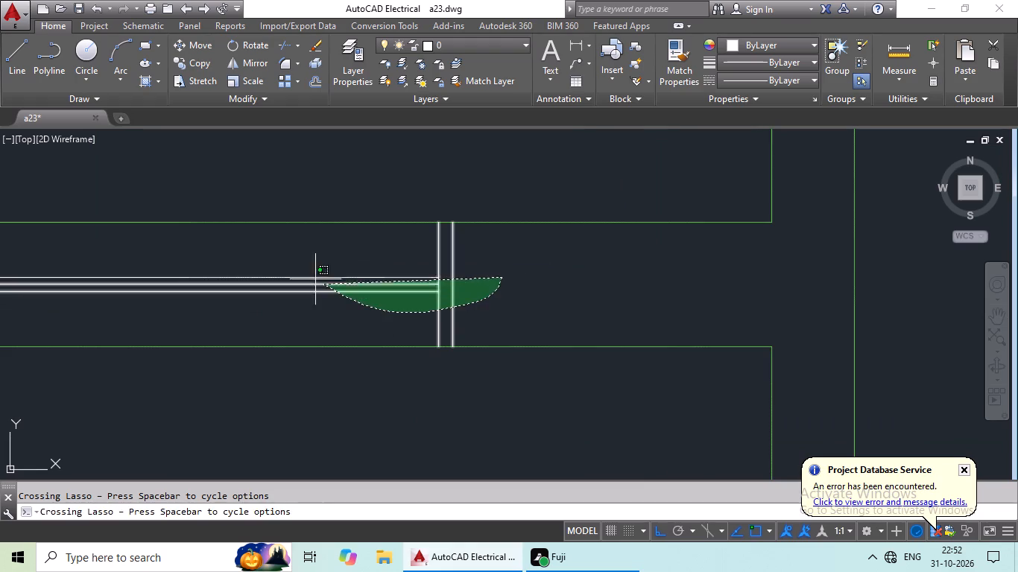
left_click_drag(311, 277, 287, 262)
middle_click_drag(290, 262, 774, 302)
scroll(465, 300, "up", 2)
left_click_drag(491, 279, 174, 291)
Add the south window of the western small projecting room to the selection, including both end frames, without the green wall lines.
scroll(298, 315, "down", 4)
middle_click_drag(247, 371, 800, 369)
middle_click_drag(467, 361, 519, 300)
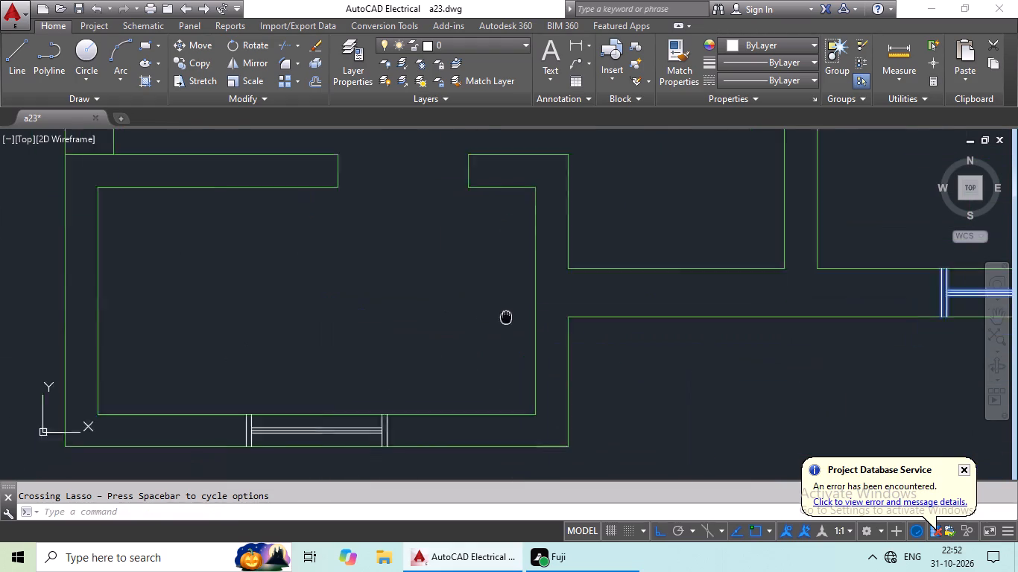
middle_click_drag(519, 300, 570, 222)
scroll(431, 323, "up", 4)
left_click_drag(762, 317, 246, 334)
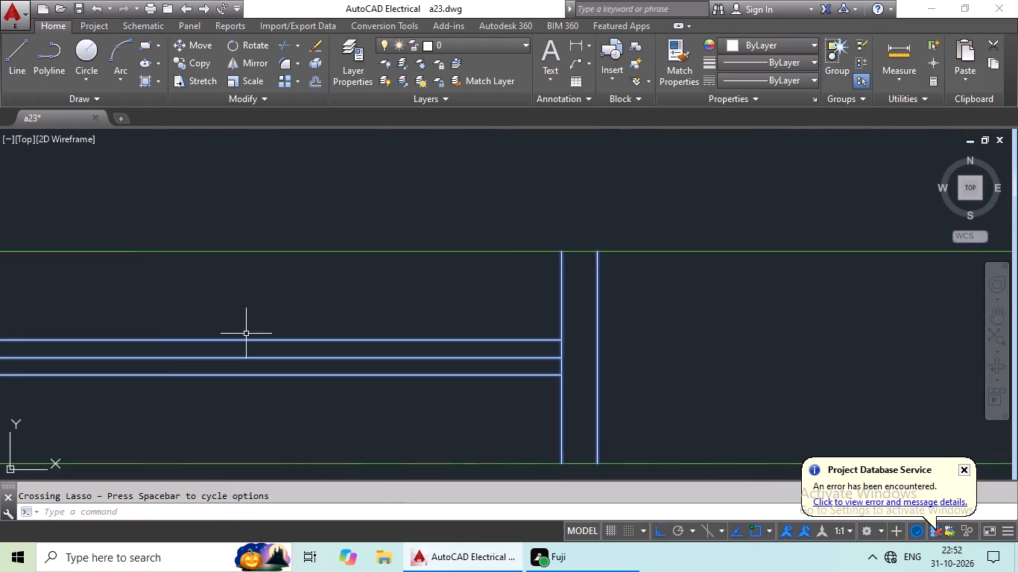
middle_click_drag(263, 334, 891, 304)
left_click_drag(518, 268, 142, 294)
Set the colour of all the selected window lines to index colour Yellow and clear the selection.
scroll(447, 301, "down", 5)
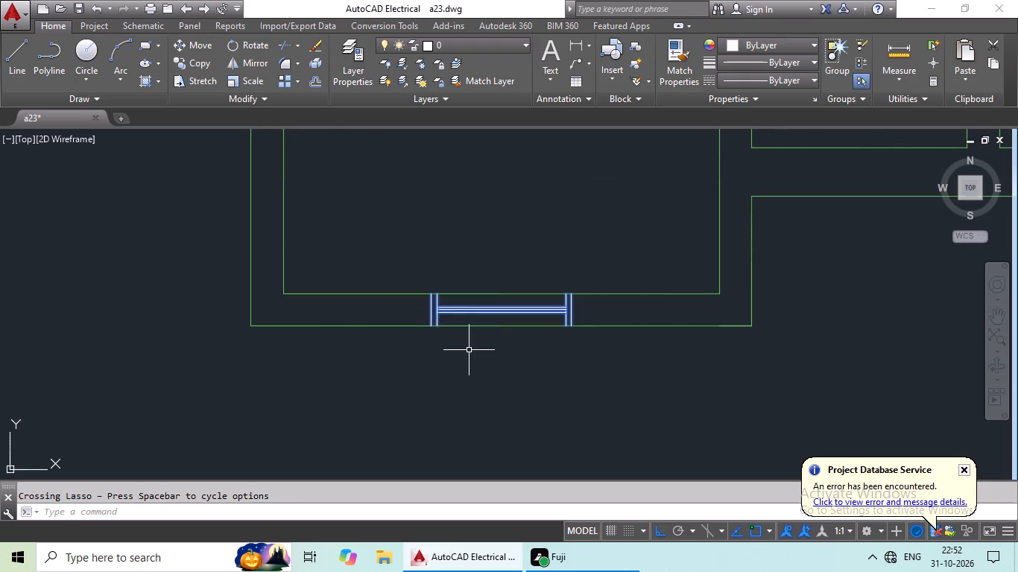
scroll(469, 350, "down", 2)
middle_click_drag(506, 303, 401, 363)
scroll(501, 358, "down", 3)
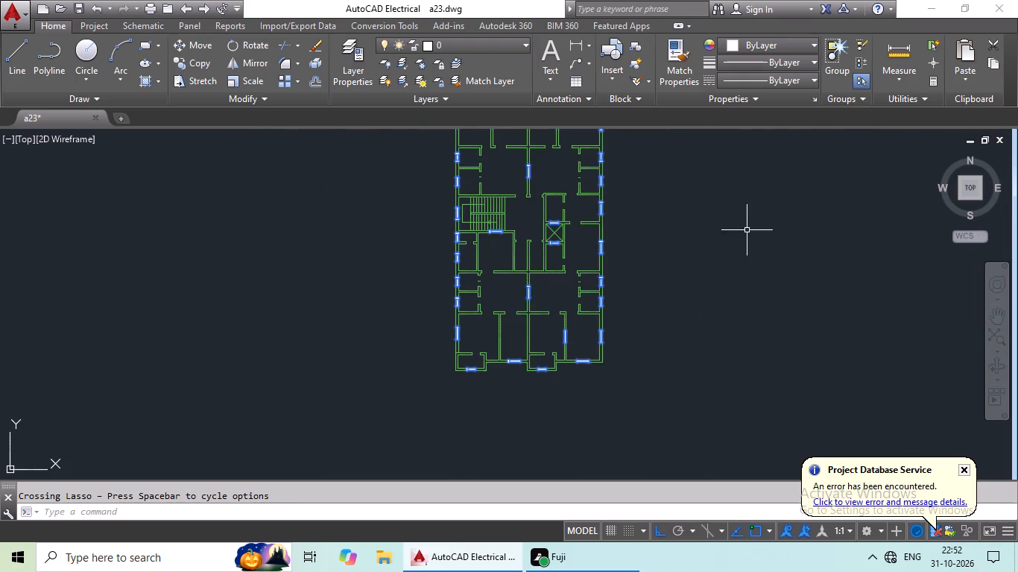
middle_click_drag(743, 244, 640, 307)
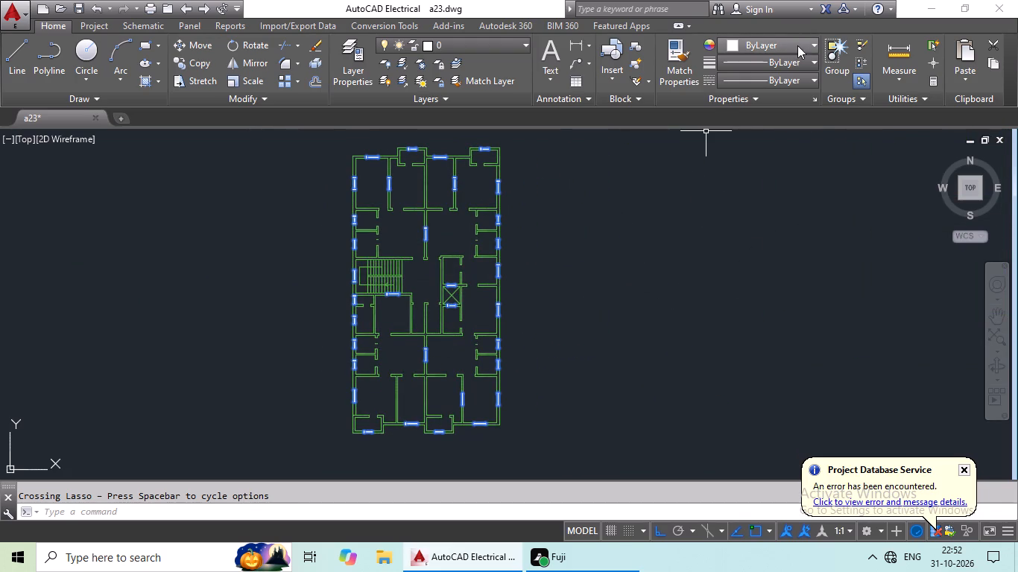
left_click(813, 44)
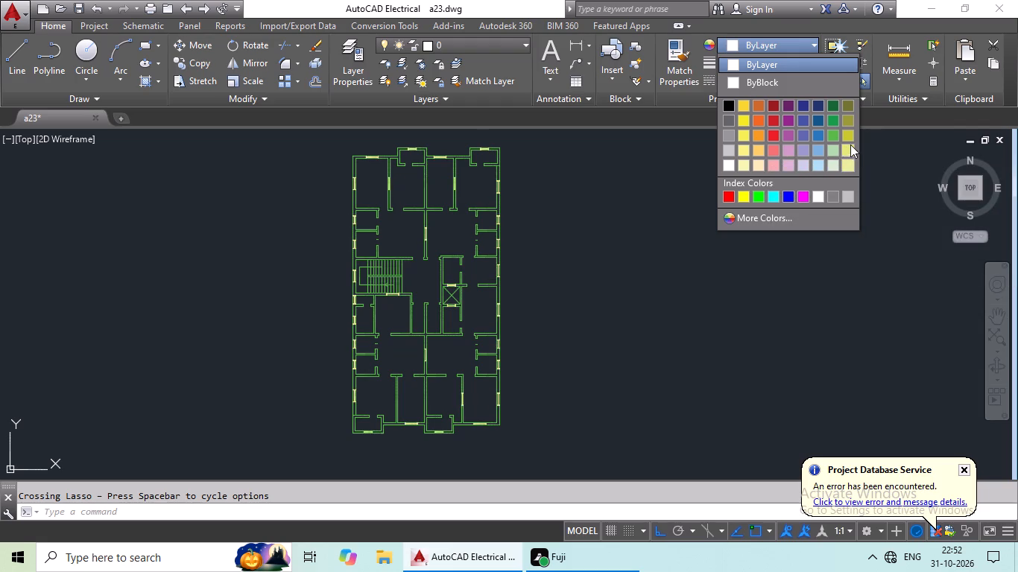
left_click(745, 192)
key("Escape")
Insert three more Door - Metric blocks, spaced apart in a two-by-two arrangement with the existing door, in the empty area east of the plan.
scroll(340, 185, "up", 2)
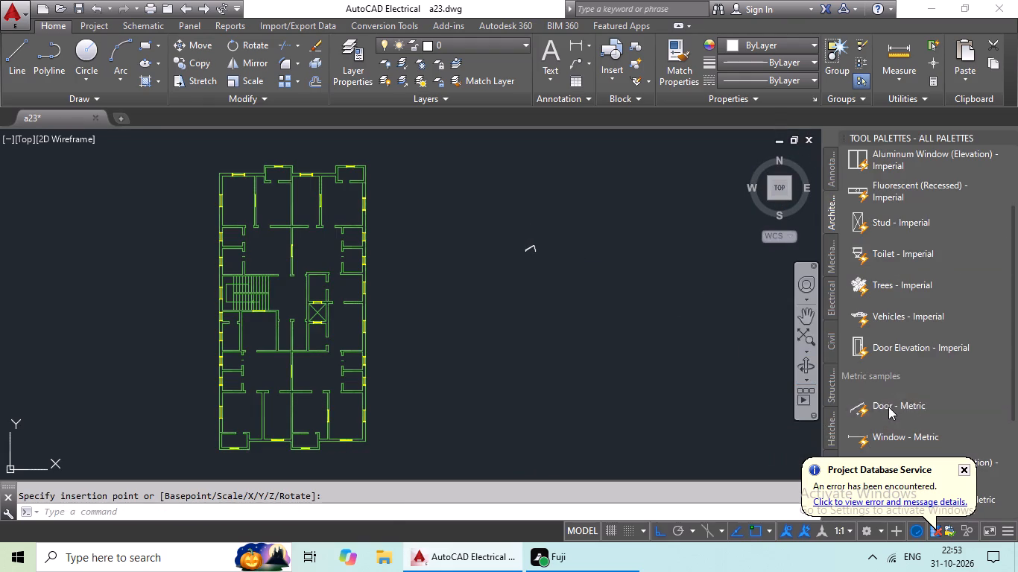
left_click(630, 249)
left_click(882, 404)
left_click_drag(883, 404, 863, 407)
left_click(529, 334)
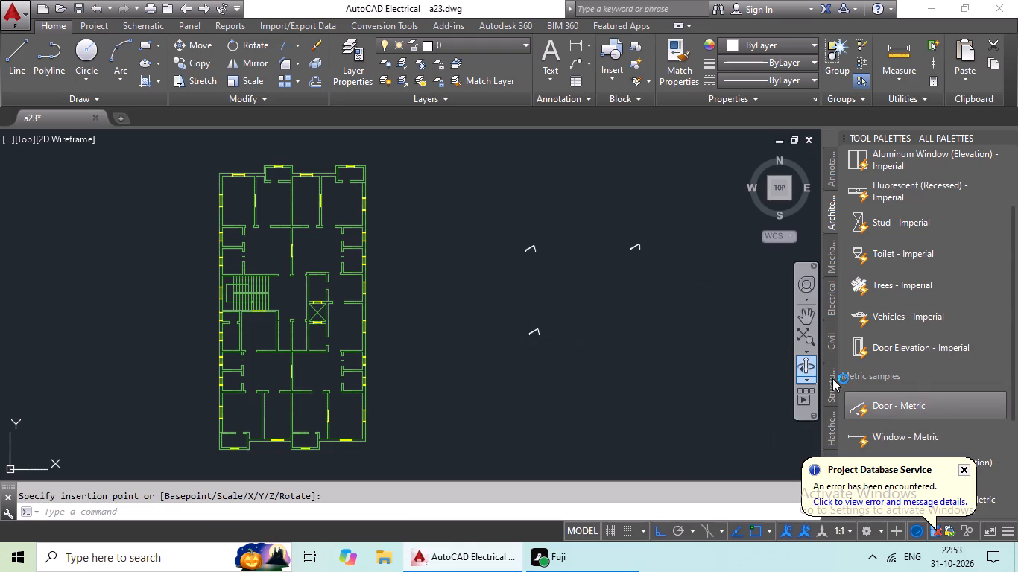
double_click(862, 400)
left_click(623, 328)
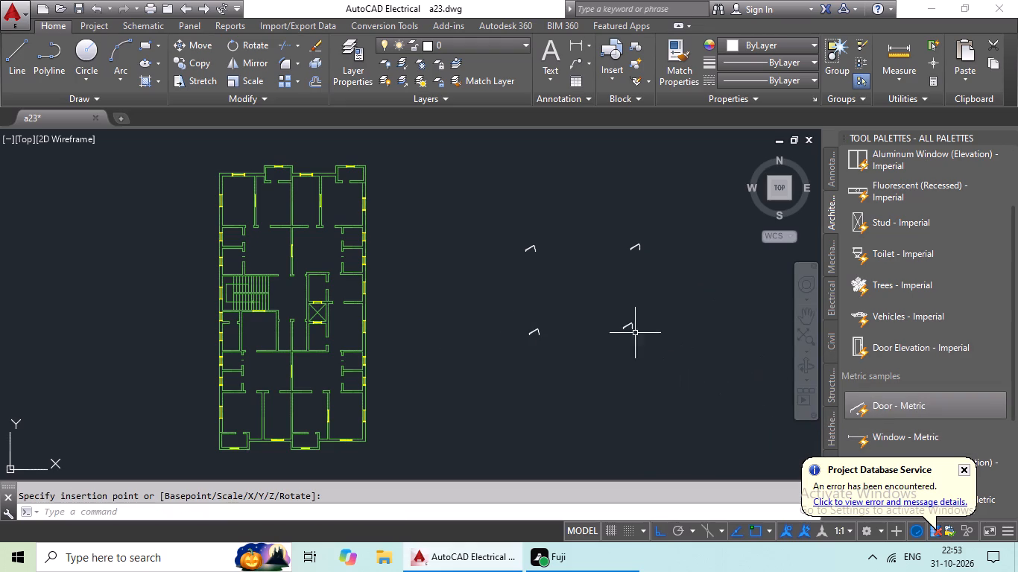
left_click(1013, 136)
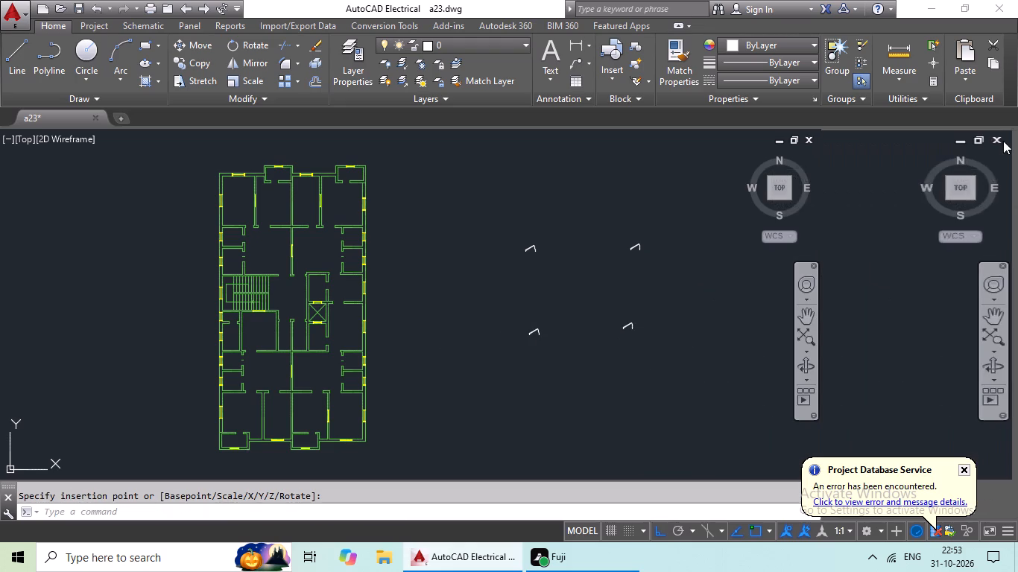
Set the opening angle of the northwest door block east of the plan to Open 90º.
scroll(638, 243, "up", 3)
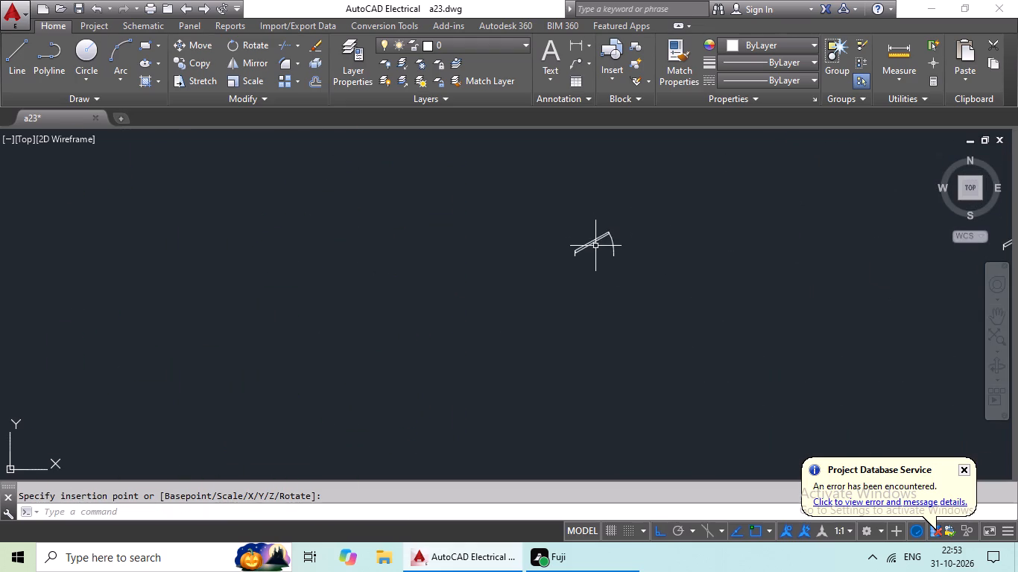
left_click(601, 235)
left_click(566, 232)
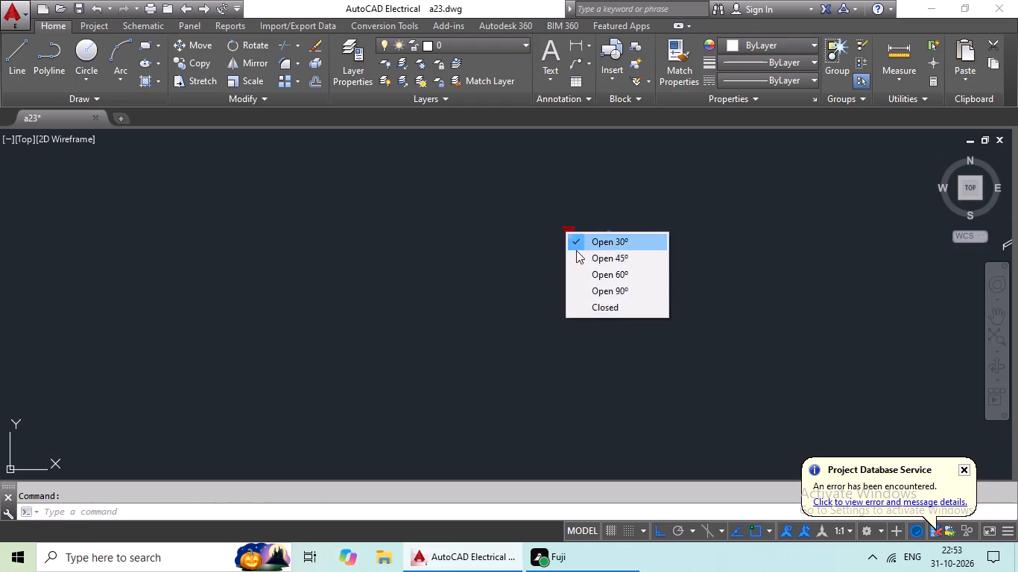
left_click(605, 292)
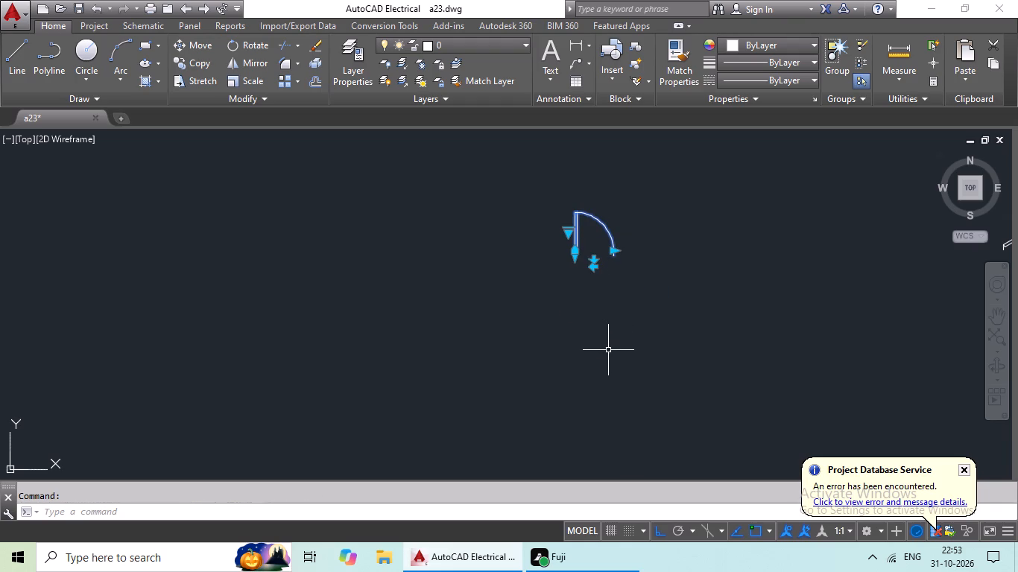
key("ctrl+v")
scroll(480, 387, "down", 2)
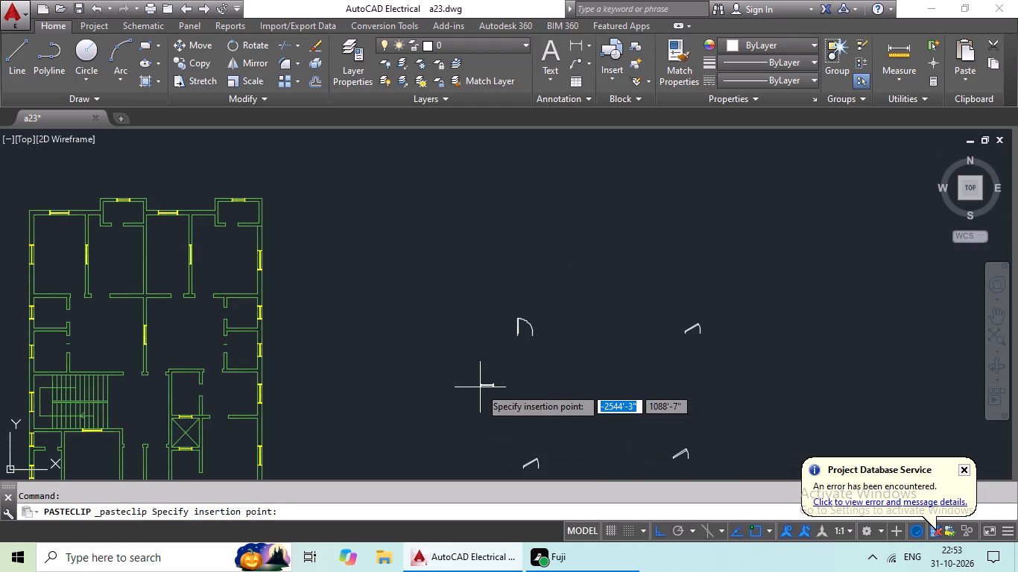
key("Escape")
Copy the 90º door block and paste it at the midpoint of the west jamb of the northwest corner room's south opening.
left_click_drag(535, 287, 557, 350)
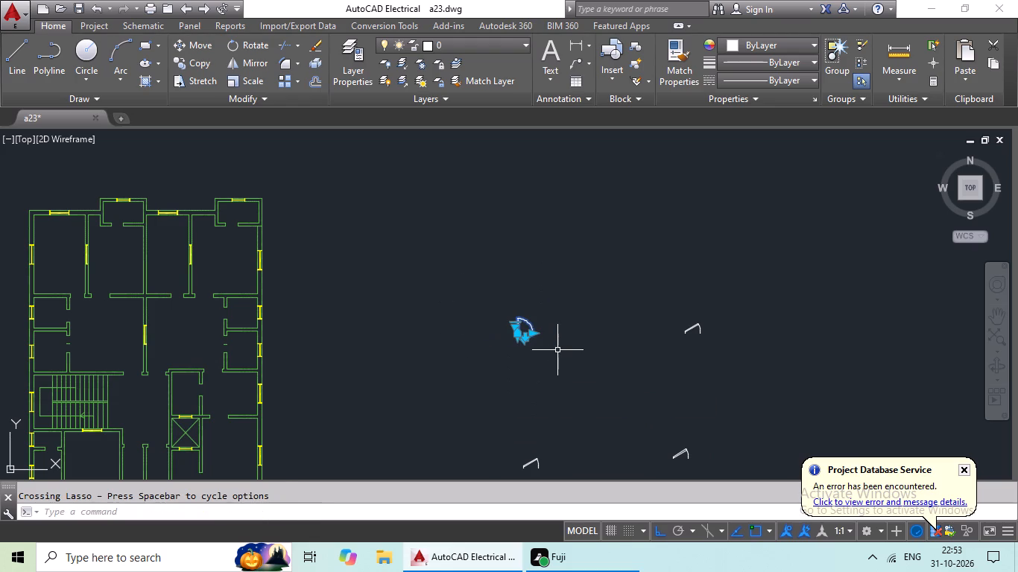
key("ctrl+c")
key("ctrl+v")
middle_click_drag(417, 341, 417, 340)
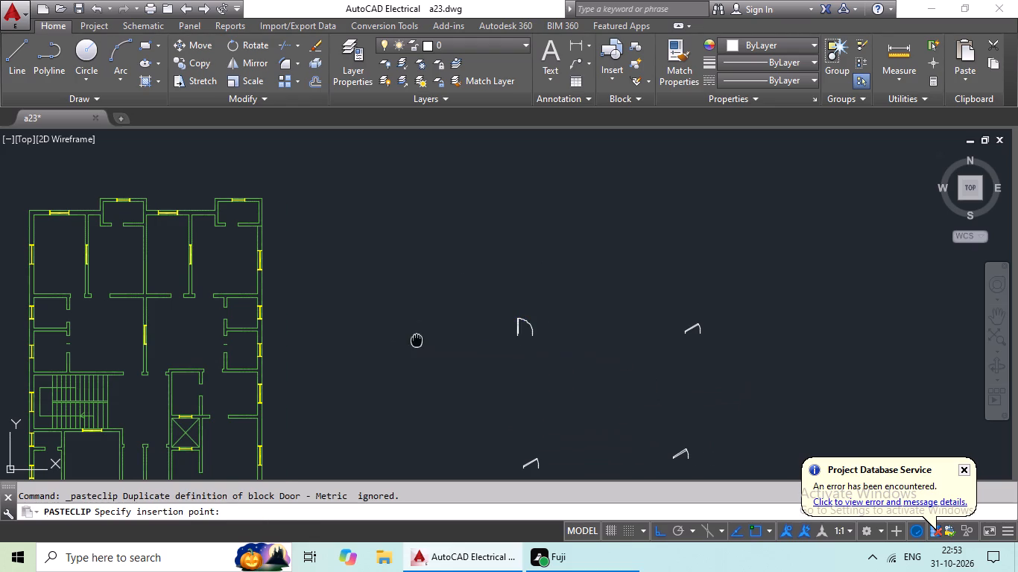
middle_click_drag(417, 340, 621, 374)
middle_click_drag(405, 360, 658, 351)
scroll(526, 325, "up", 5)
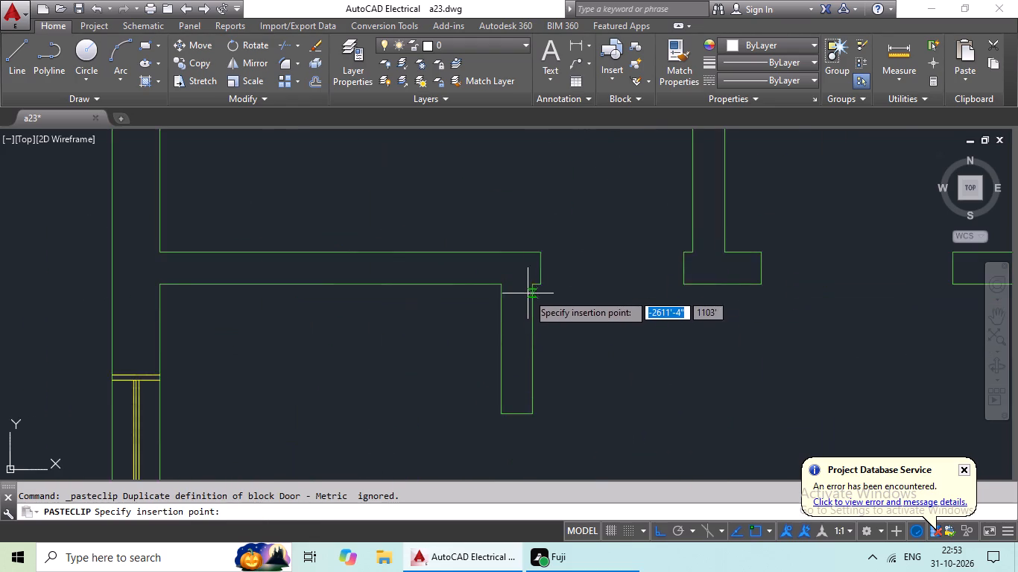
scroll(530, 284, "up", 2)
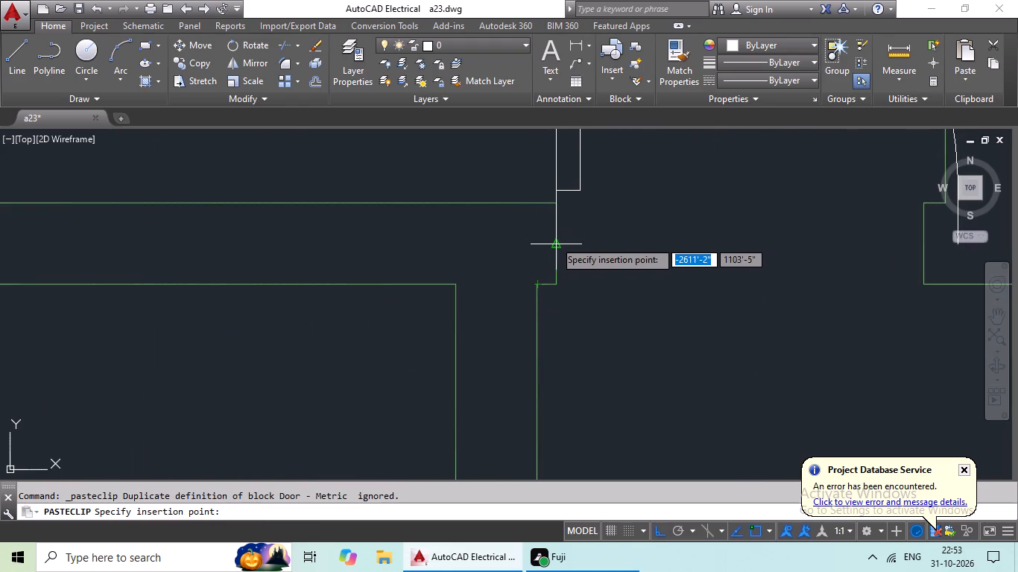
left_click(554, 246)
Scale the pasted door by reference from its hinge-side jamb point so its width fits the northwest corner room's opening.
scroll(616, 258, "down", 2)
middle_click_drag(618, 263, 606, 270)
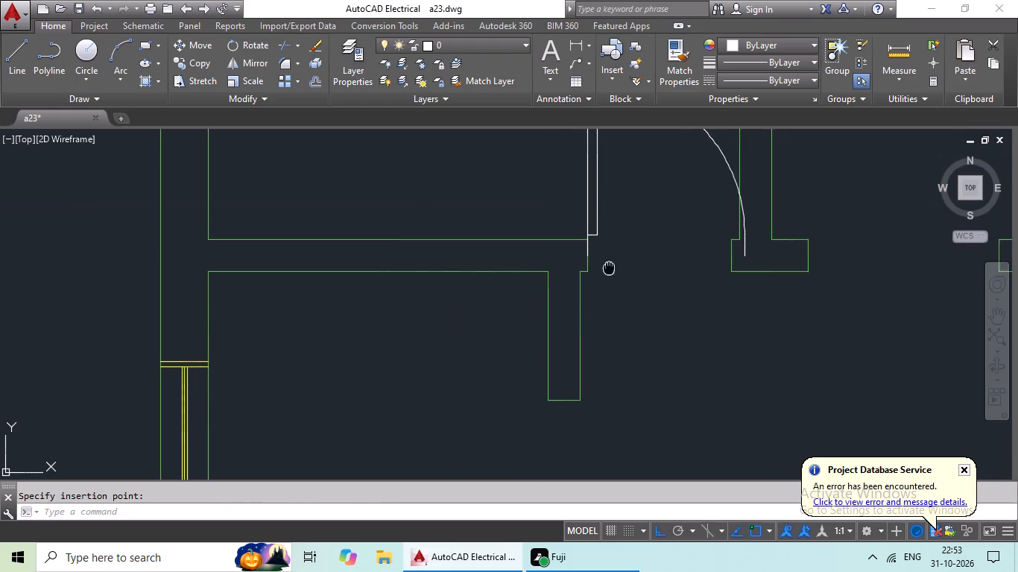
middle_click_drag(606, 270, 560, 307)
left_click(544, 252)
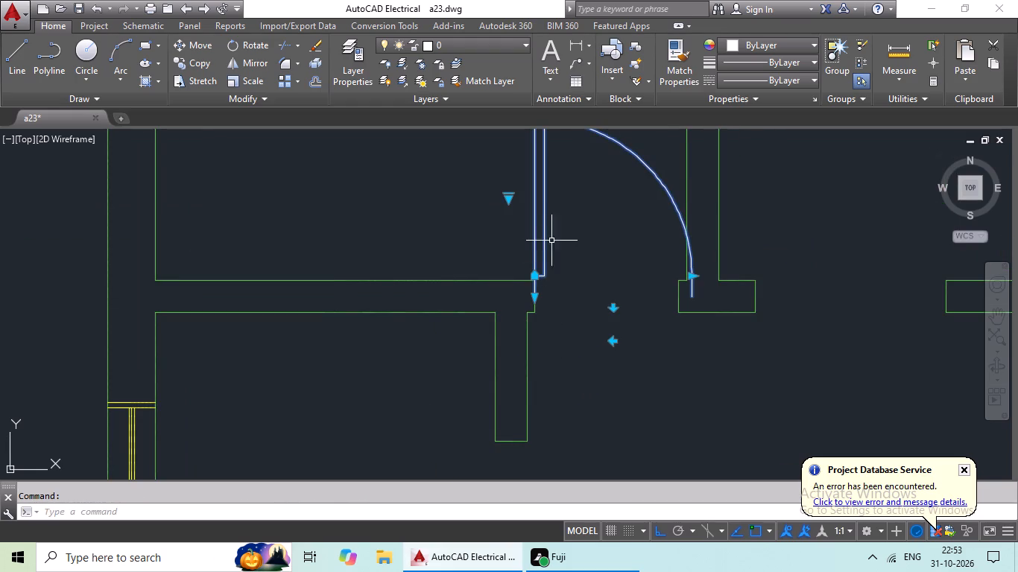
left_click(244, 82)
scroll(590, 305, "up", 2)
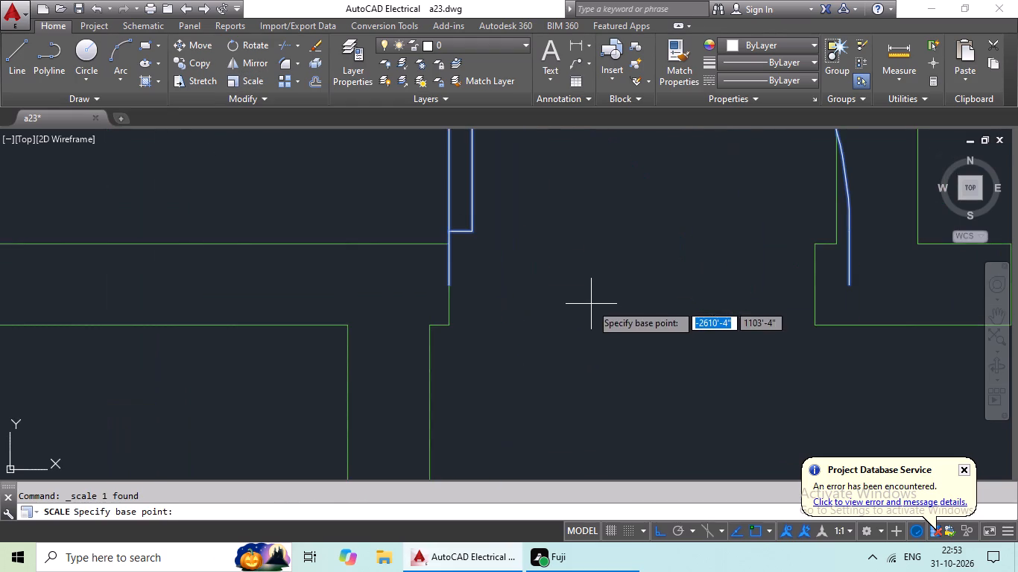
left_click(448, 282)
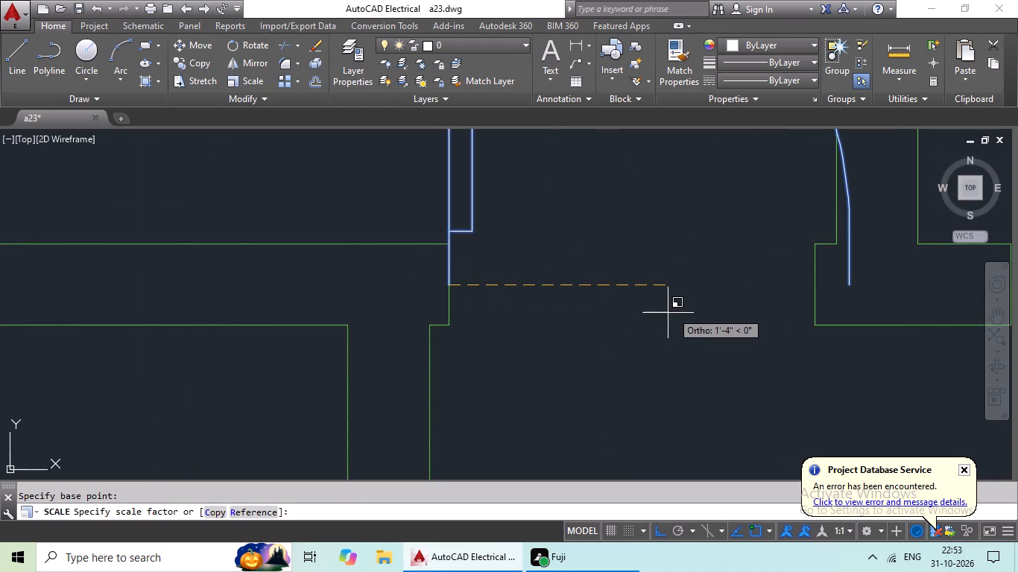
left_click(256, 514)
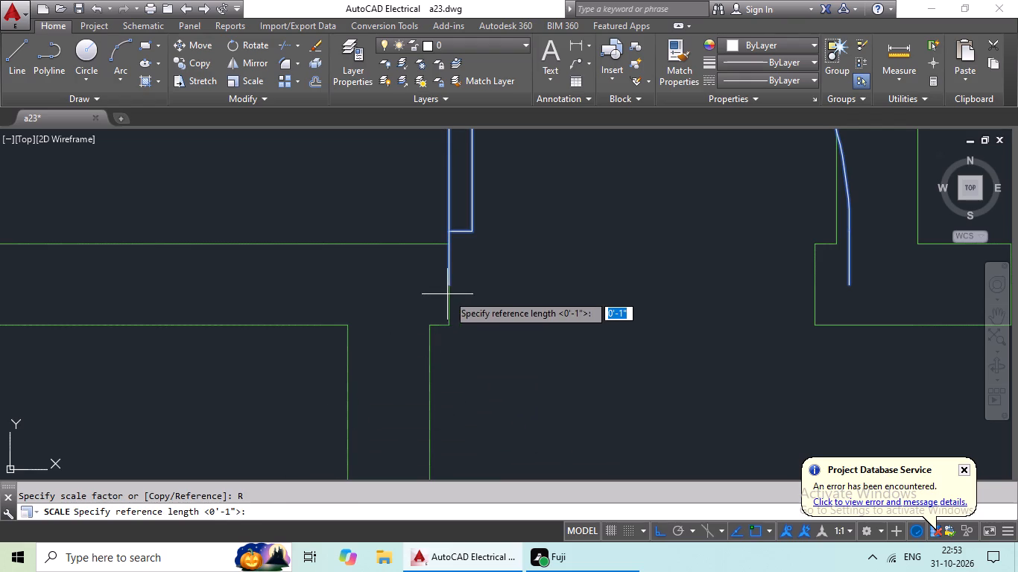
left_click_drag(452, 285, 463, 289)
middle_click_drag(619, 308, 434, 354)
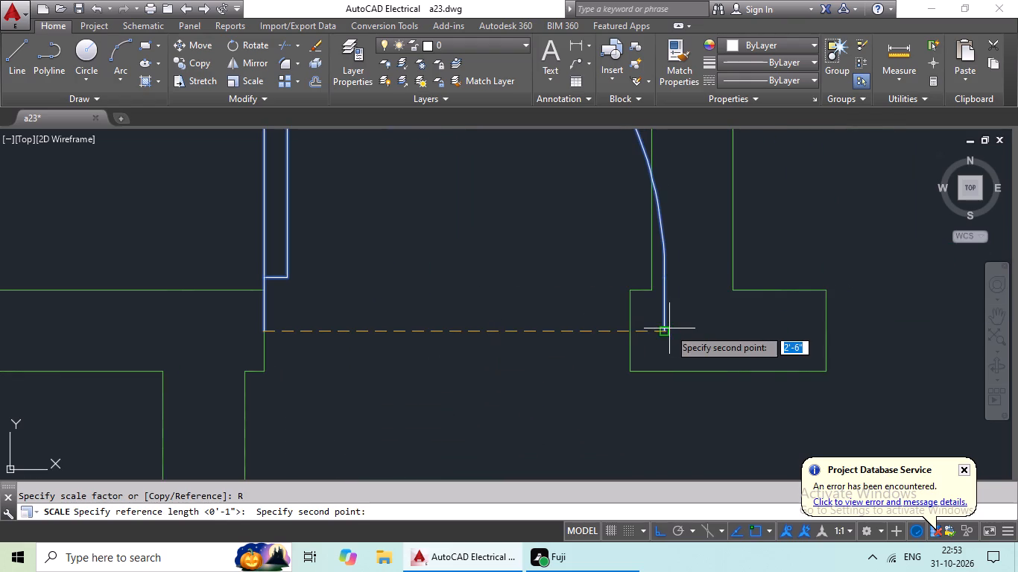
left_click_drag(667, 328, 655, 333)
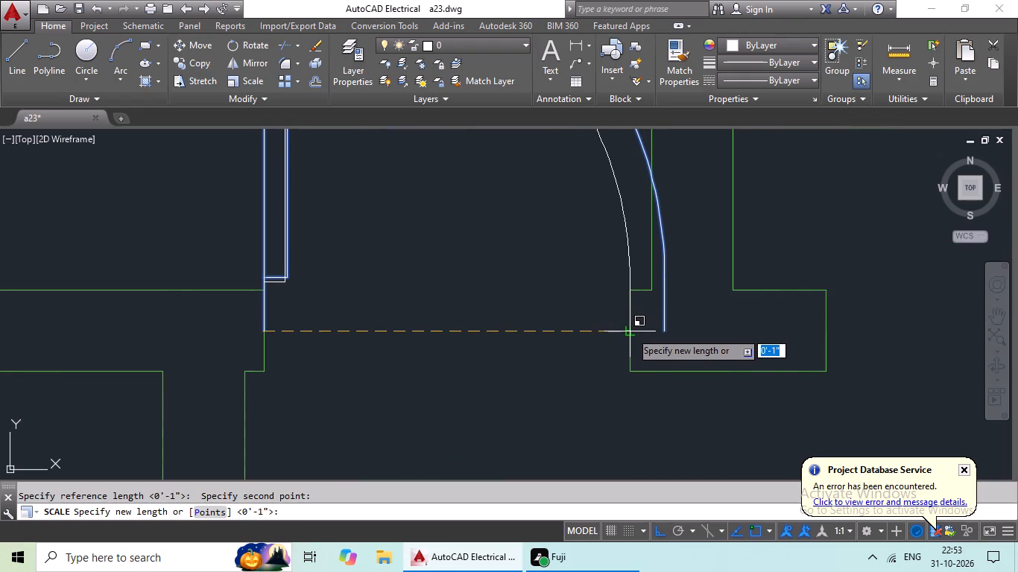
left_click(630, 331)
Copy the fitted door to the west jamb midpoint of the opening in the western north projecting room's south wall.
scroll(659, 320, "down", 5)
middle_click_drag(666, 349, 488, 350)
scroll(526, 346, "down", 1)
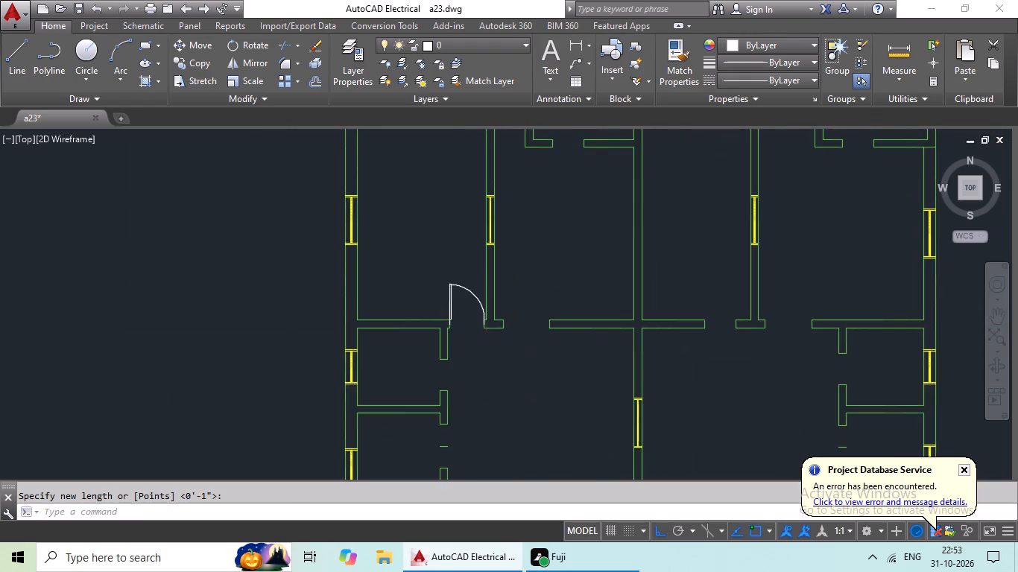
scroll(526, 346, "down", 1)
middle_click_drag(523, 347, 448, 382)
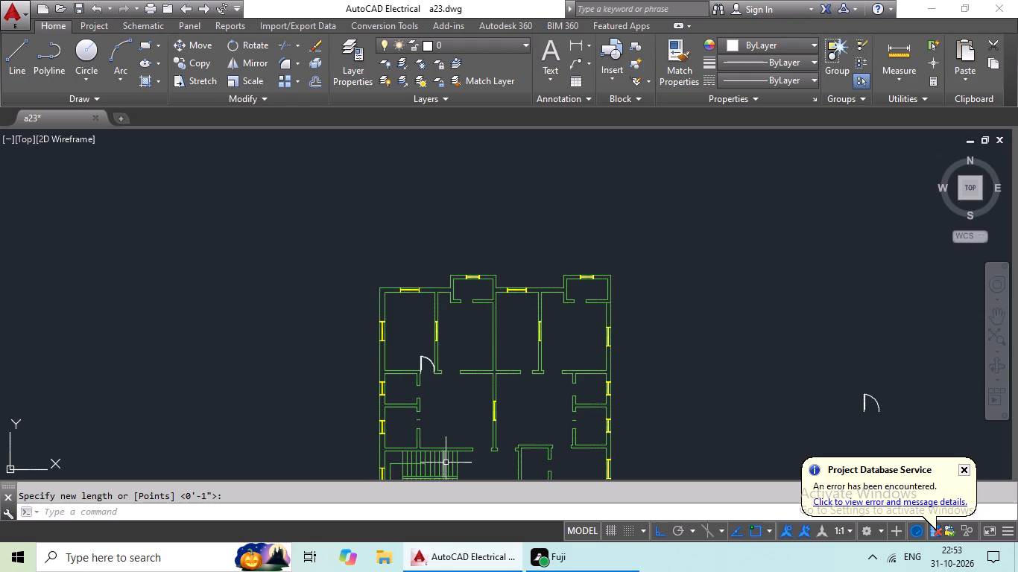
left_click(429, 364)
key("ctrl+c")
key("ctrl+v")
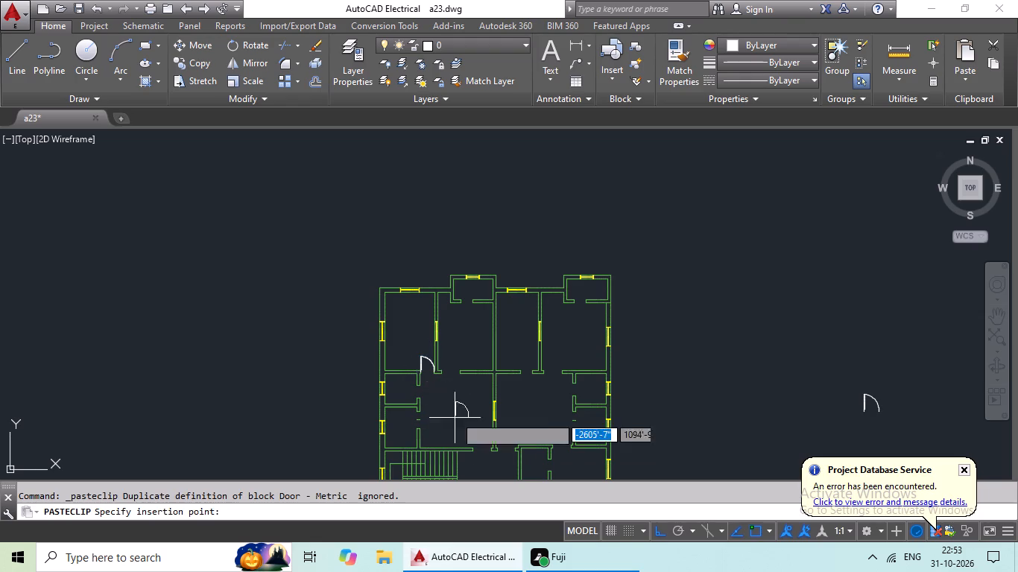
scroll(457, 296, "up", 7)
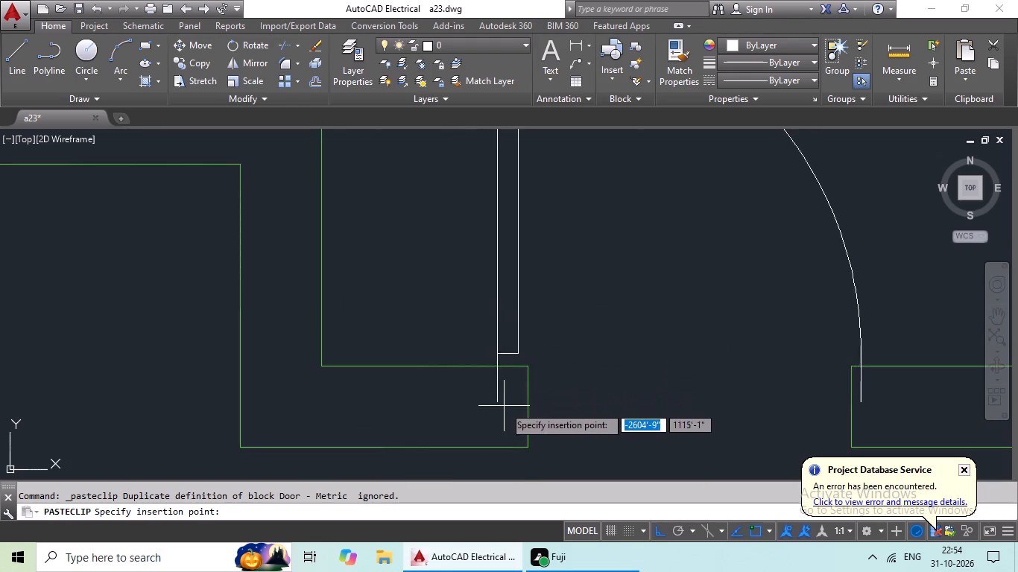
middle_click_drag(516, 409, 373, 327)
left_click(385, 329)
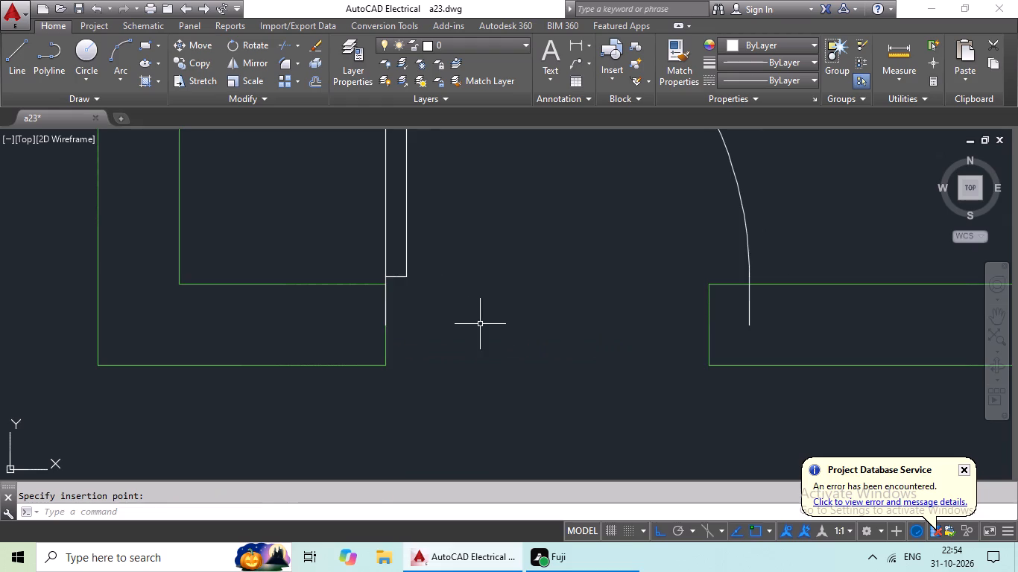
Scale this door by reference from its west jamb point so its width fits the projecting room's opening.
scroll(480, 324, "down", 1)
left_click(437, 282)
left_click(434, 285)
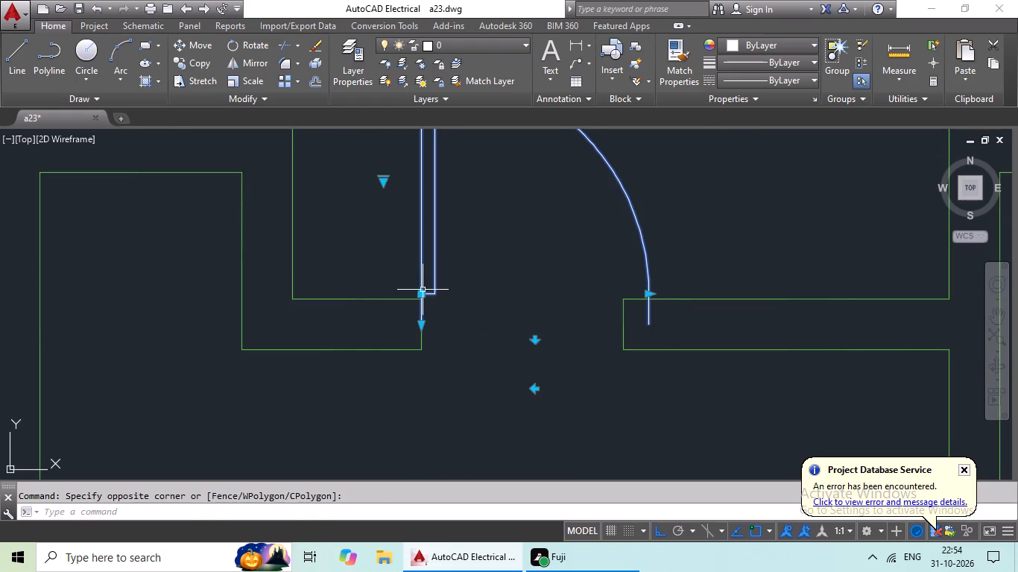
left_click_drag(247, 80, 253, 98)
left_click(248, 85)
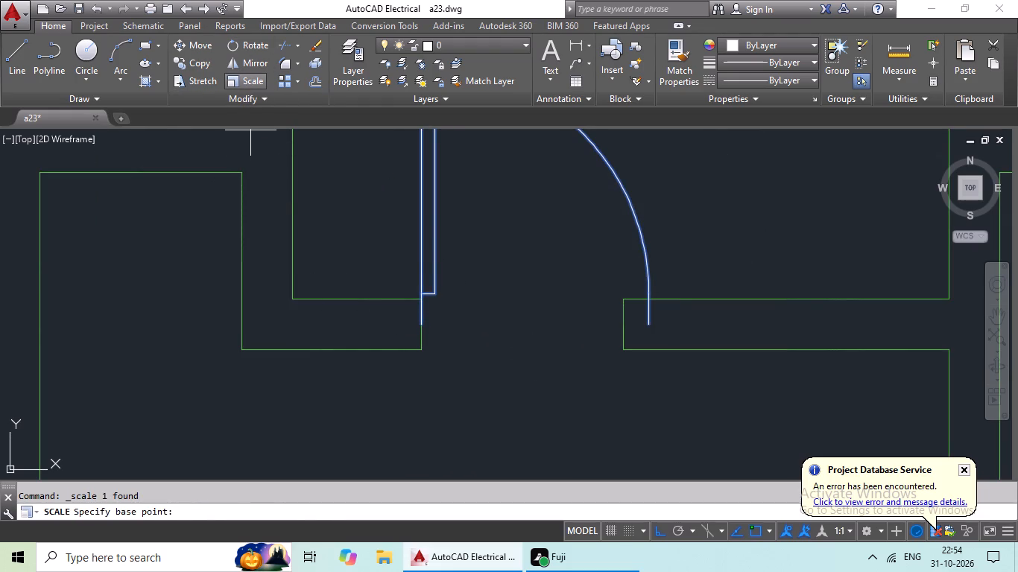
left_click(427, 324)
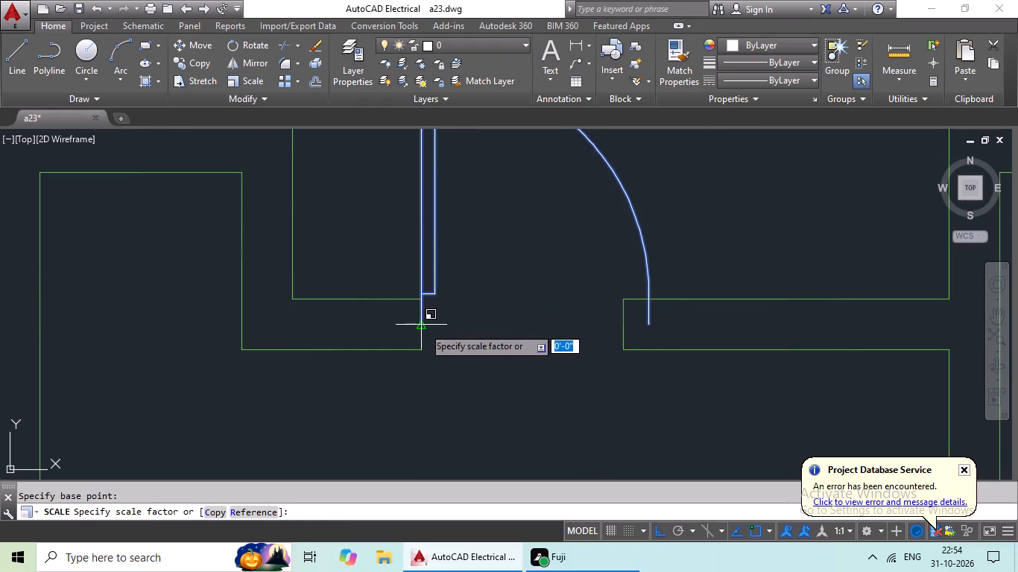
left_click(268, 507)
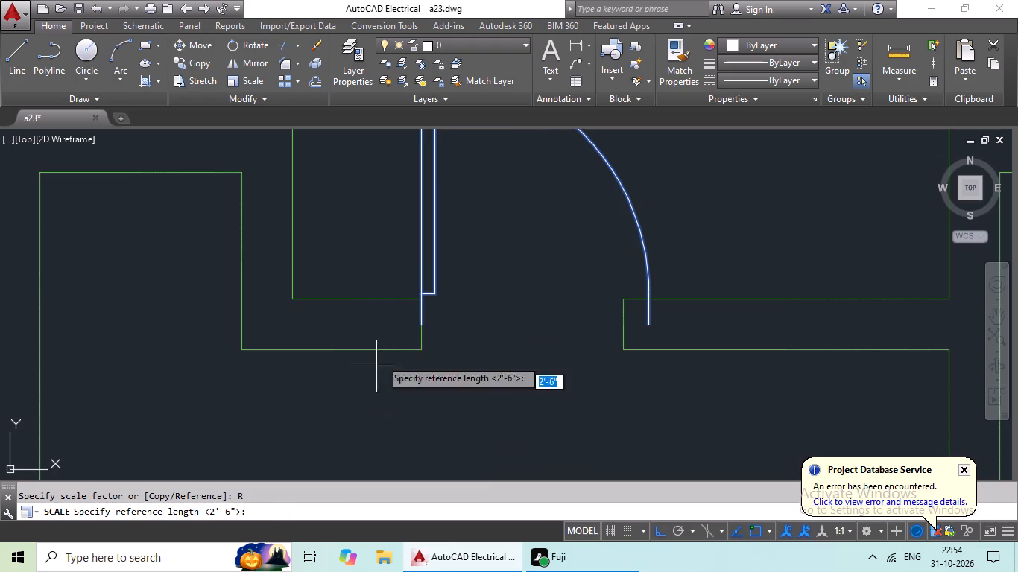
left_click(418, 325)
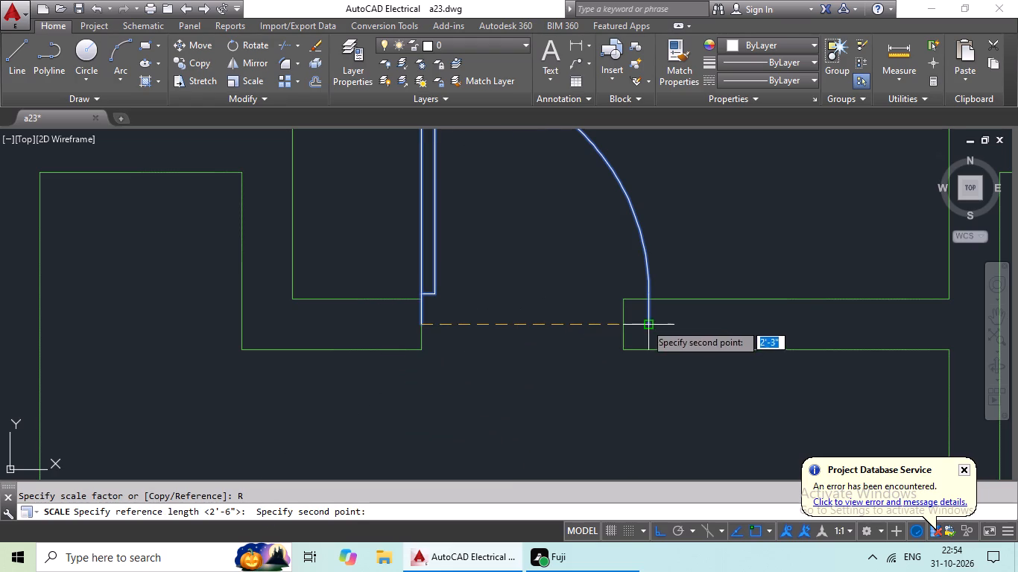
left_click(648, 326)
left_click(623, 325)
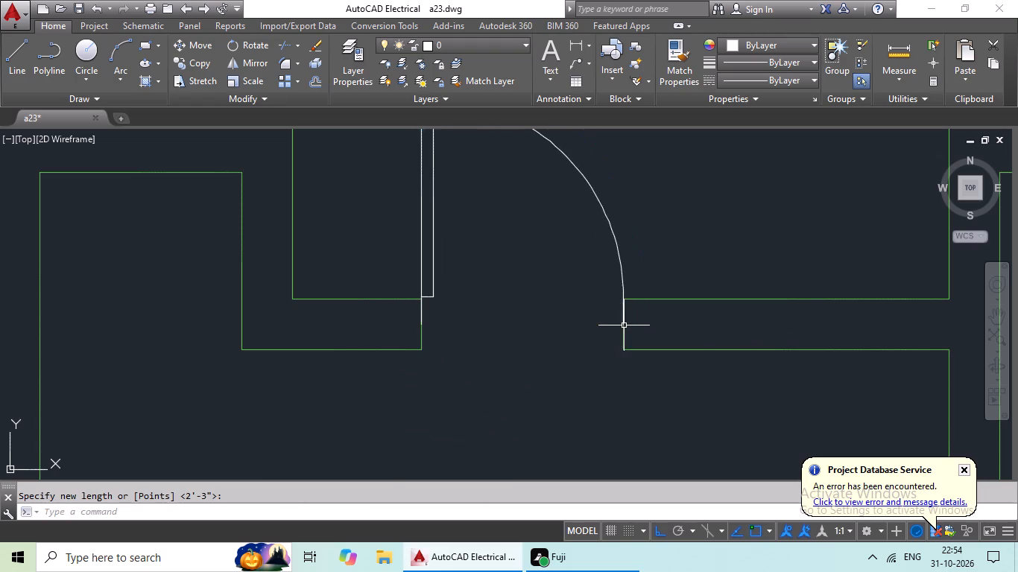
Copy the projecting room's door to the west jamb midpoint of the matching opening in the eastern north projecting room.
scroll(628, 327, "down", 4)
middle_click_drag(632, 341, 556, 388)
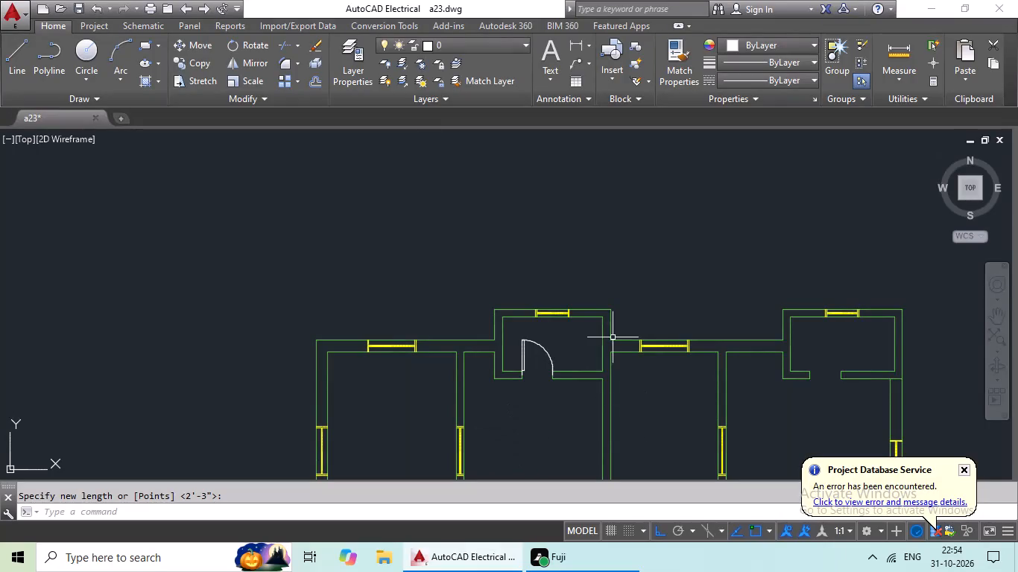
middle_click_drag(577, 403, 492, 285)
scroll(511, 328, "down", 1)
middle_click_drag(504, 334, 460, 252)
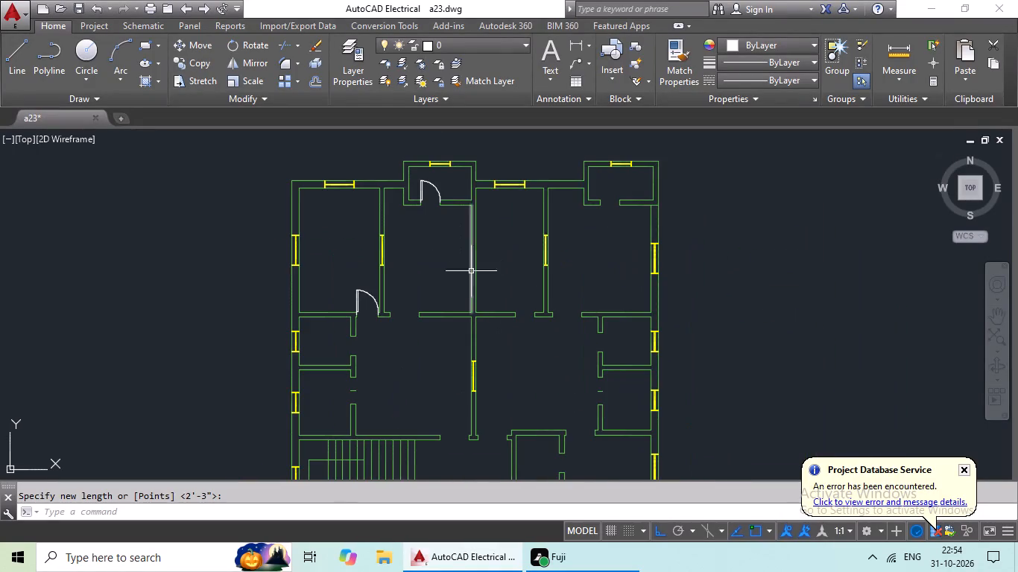
middle_click_drag(475, 282, 387, 307)
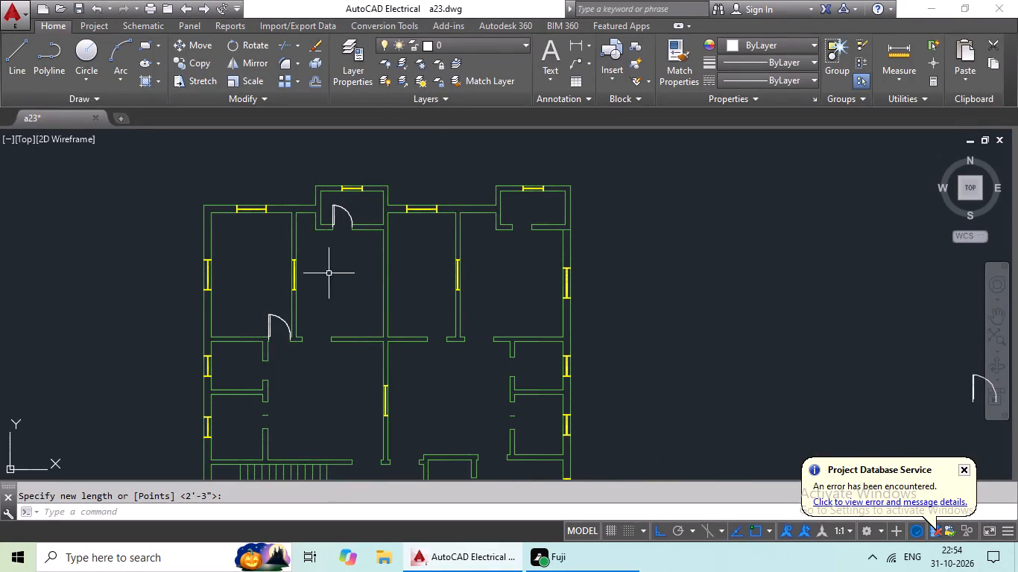
left_click(352, 220)
key("ctrl+c")
key("ctrl+v")
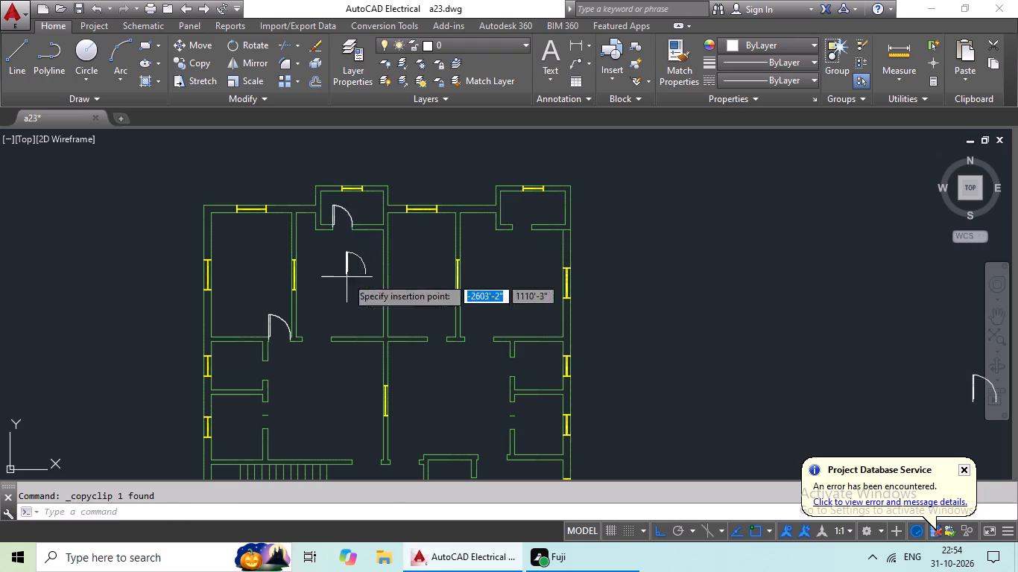
scroll(498, 226, "up", 4)
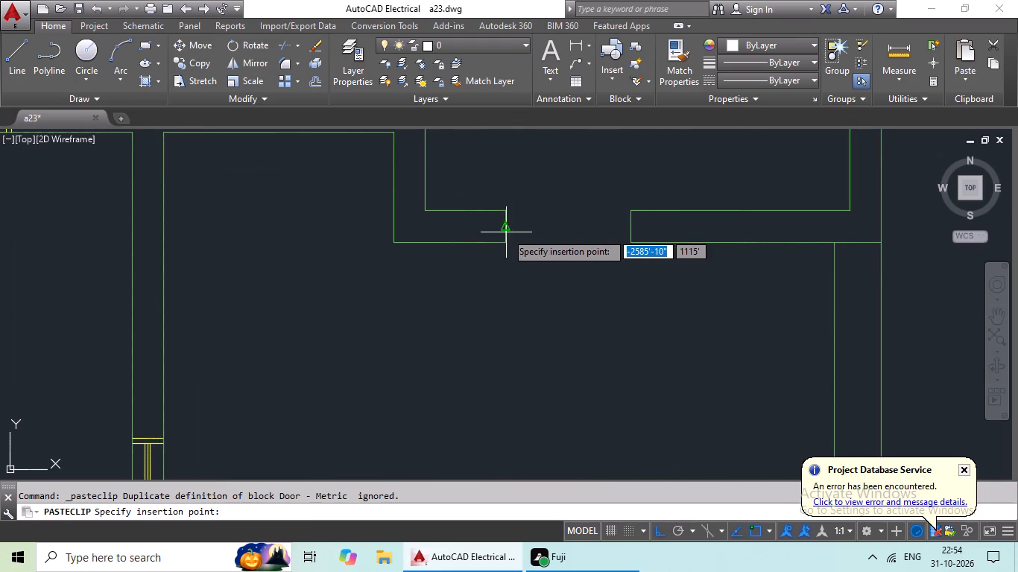
left_click(502, 227)
Copy the door to the west jamb midpoint of the wide south-wall opening in the second north room from the west.
scroll(514, 228, "down", 2)
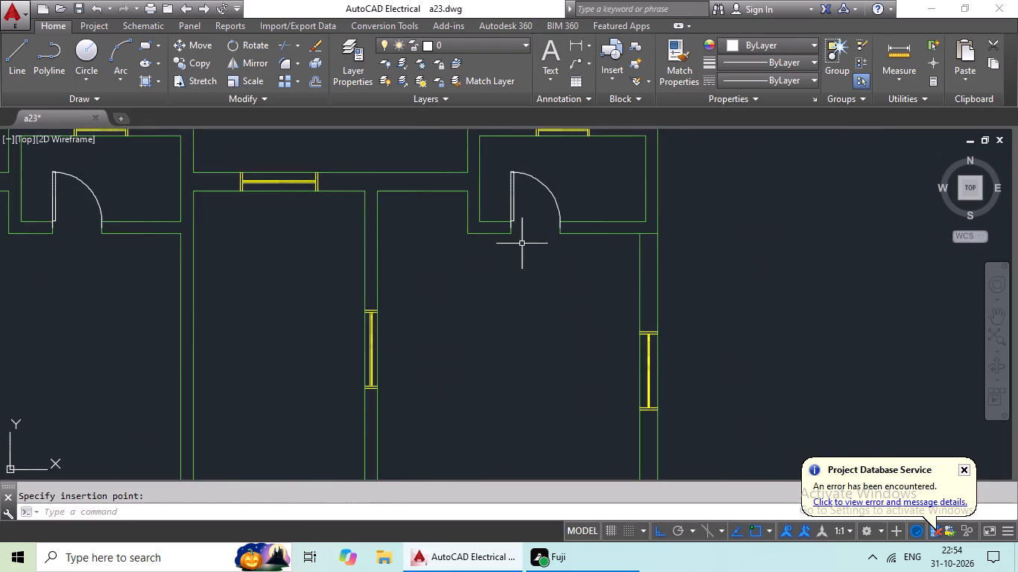
scroll(509, 271, "down", 3)
middle_click_drag(516, 306, 543, 261)
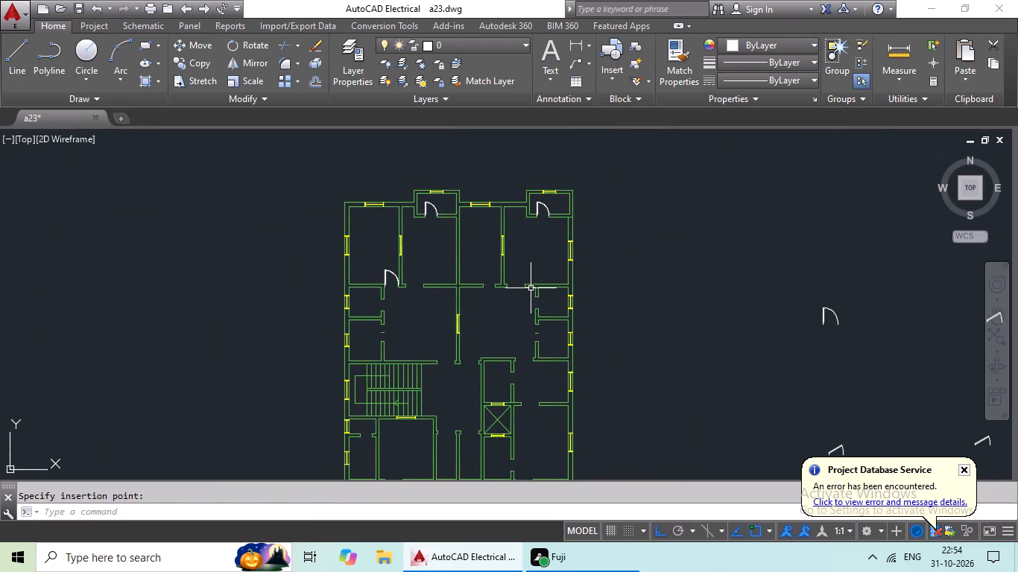
key("ctrl+c")
key("ctrl+v")
scroll(420, 290, "up", 8)
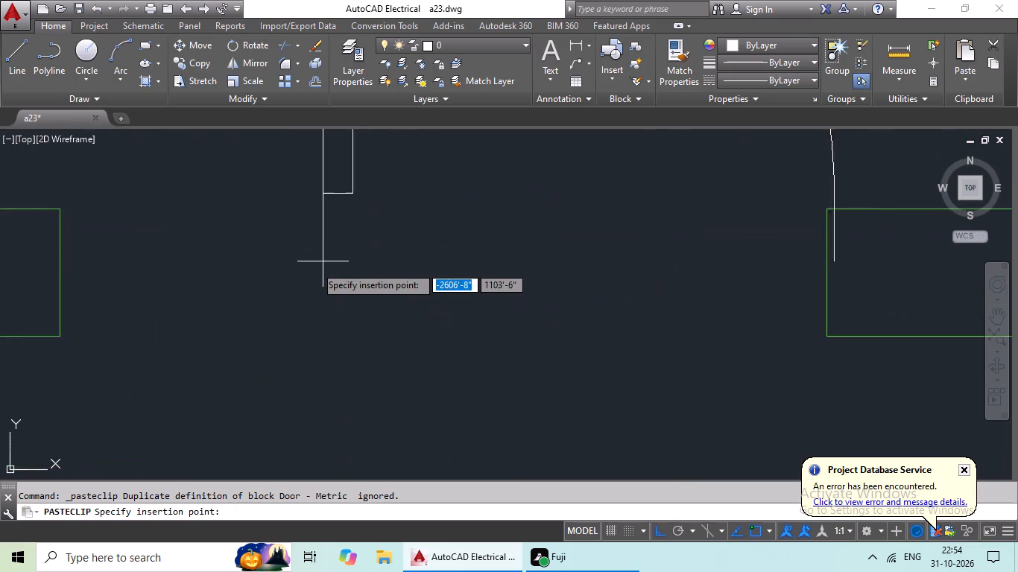
scroll(309, 273, "down", 2)
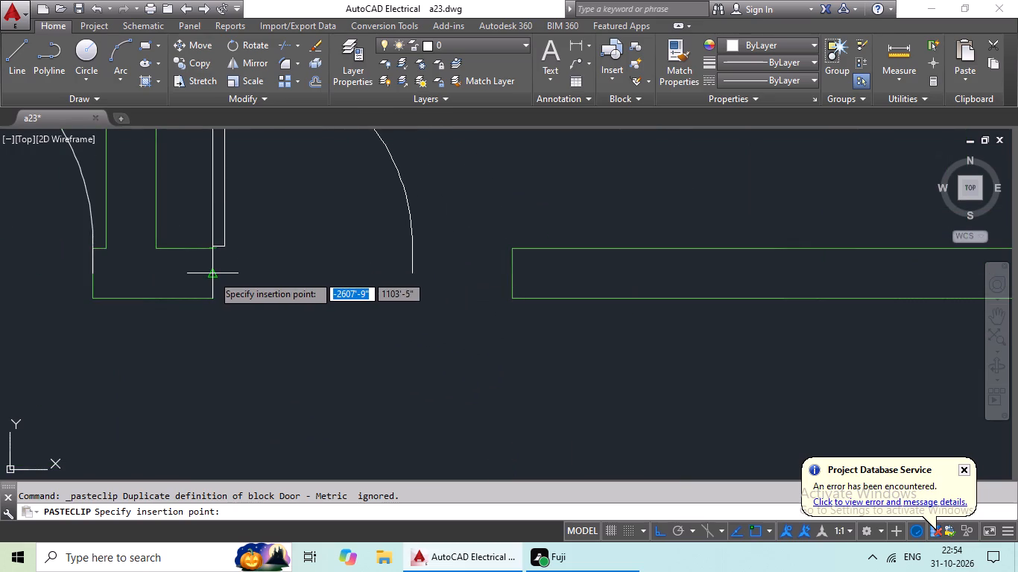
left_click(212, 276)
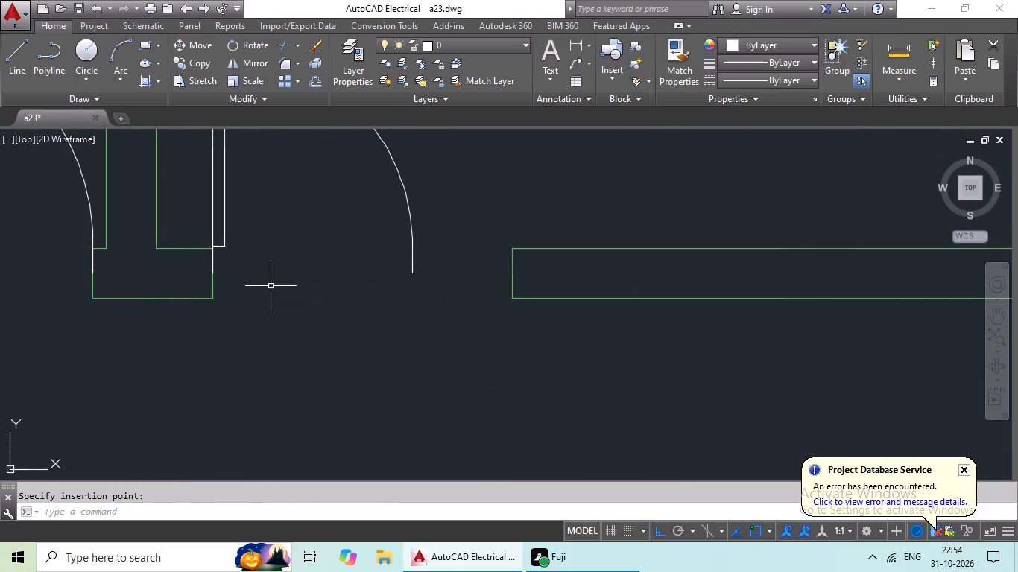
Scale the new door by reference from its west jamb point so its width fits the second north room's wide opening.
left_click(411, 261)
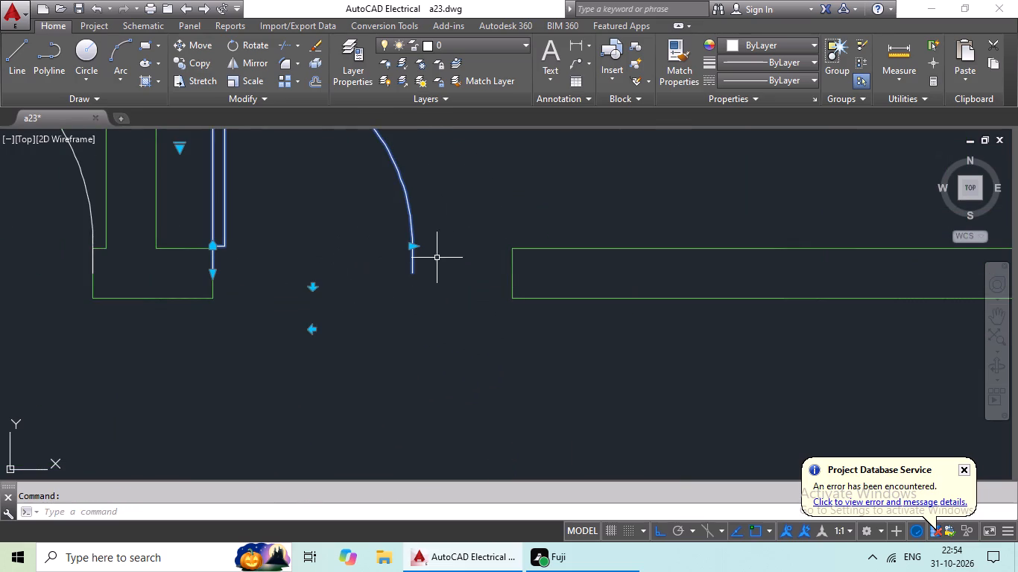
left_click(252, 81)
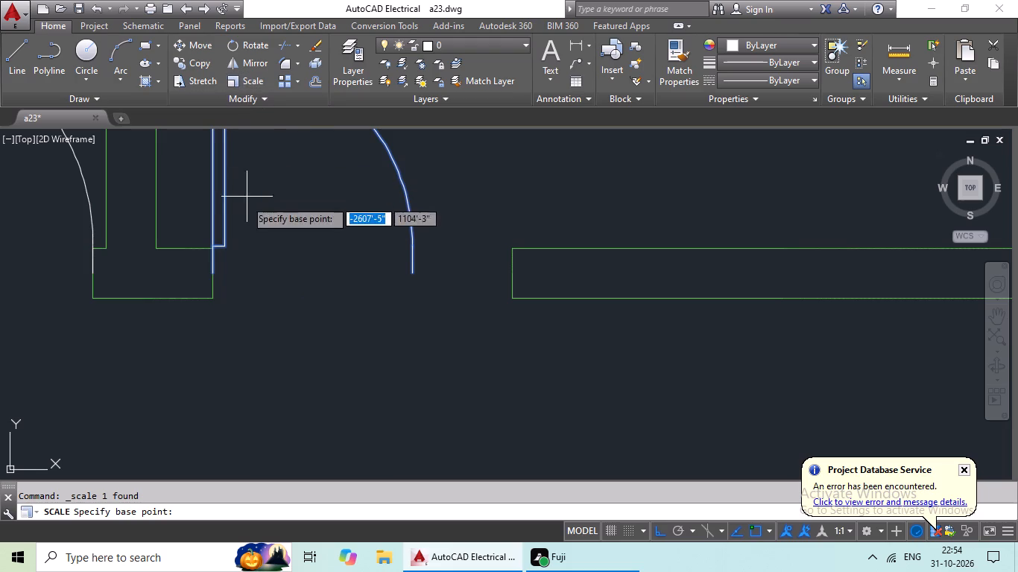
left_click(213, 276)
left_click(269, 514)
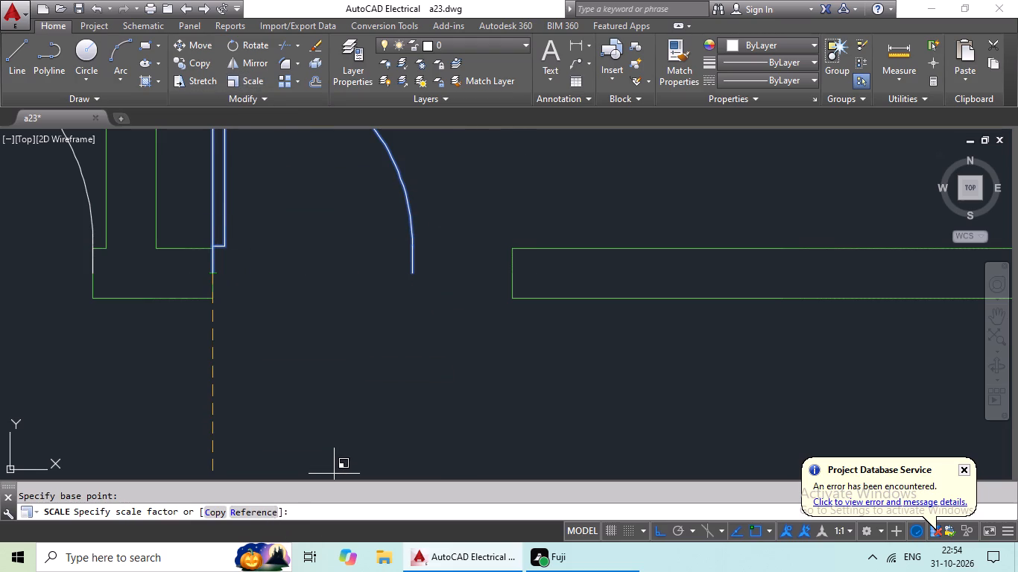
left_click(216, 271)
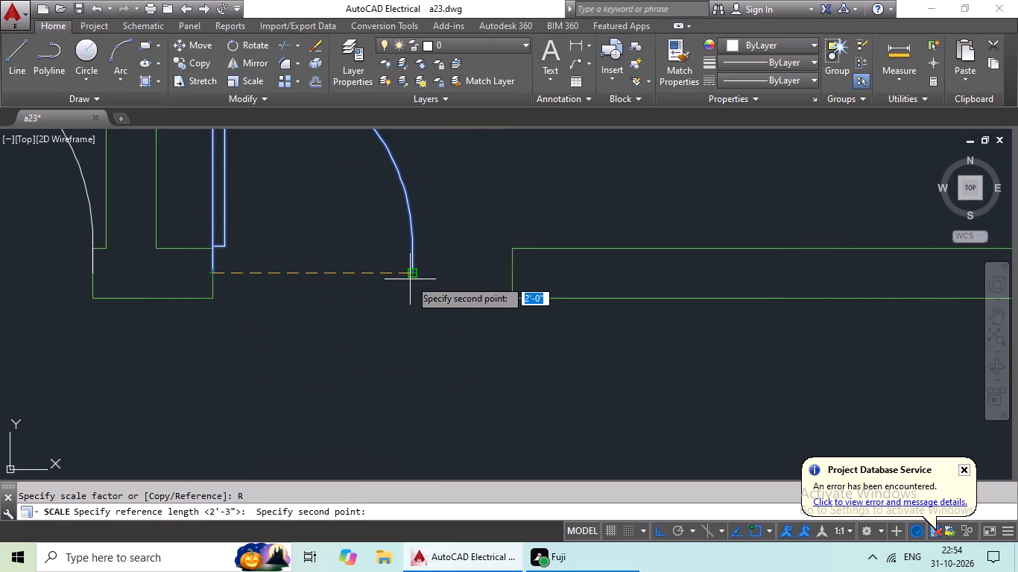
left_click(413, 276)
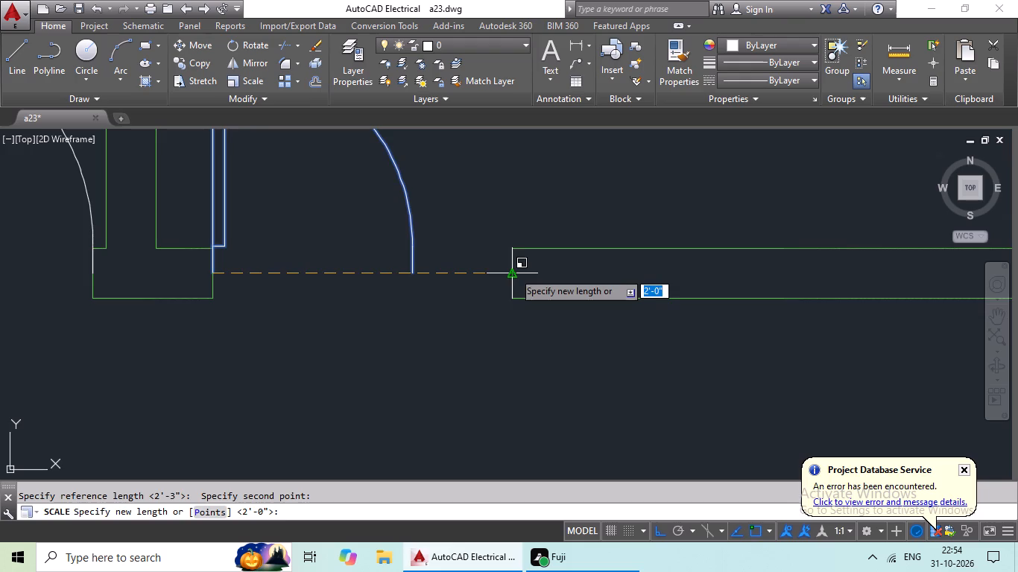
left_click(514, 272)
Copy the second north room's door to the west jamb midpoint of the south-wall opening in the third north room from the west.
scroll(540, 273, "down", 4)
middle_click_drag(545, 293, 495, 327)
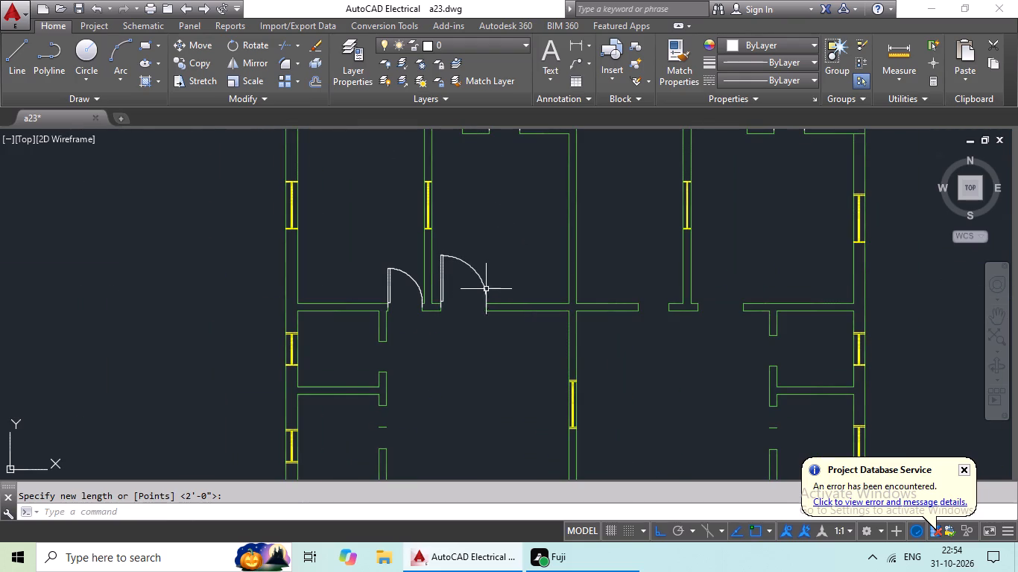
left_click(482, 286)
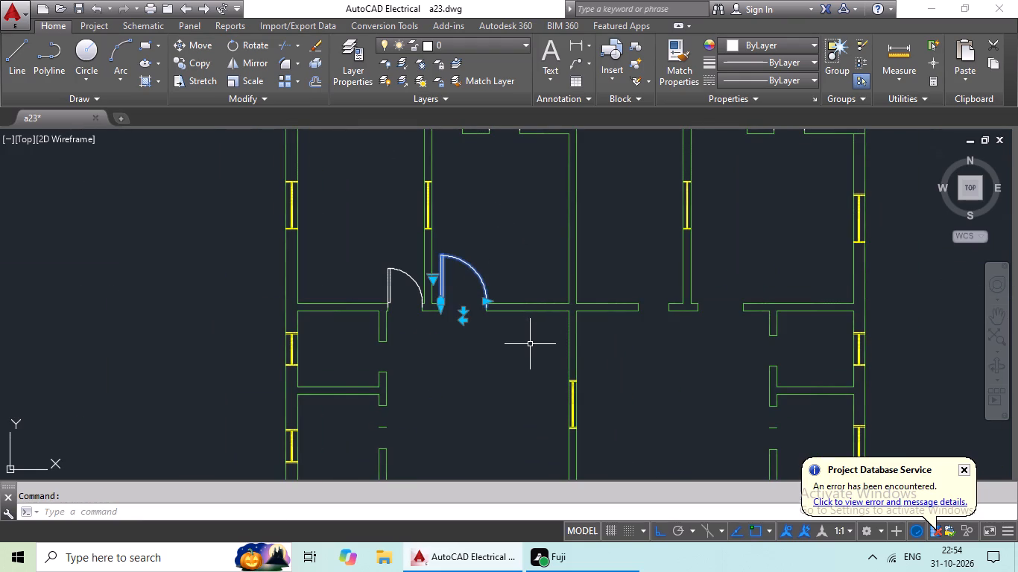
key("ctrl+c")
key("ctrl+v")
scroll(649, 311, "up", 3)
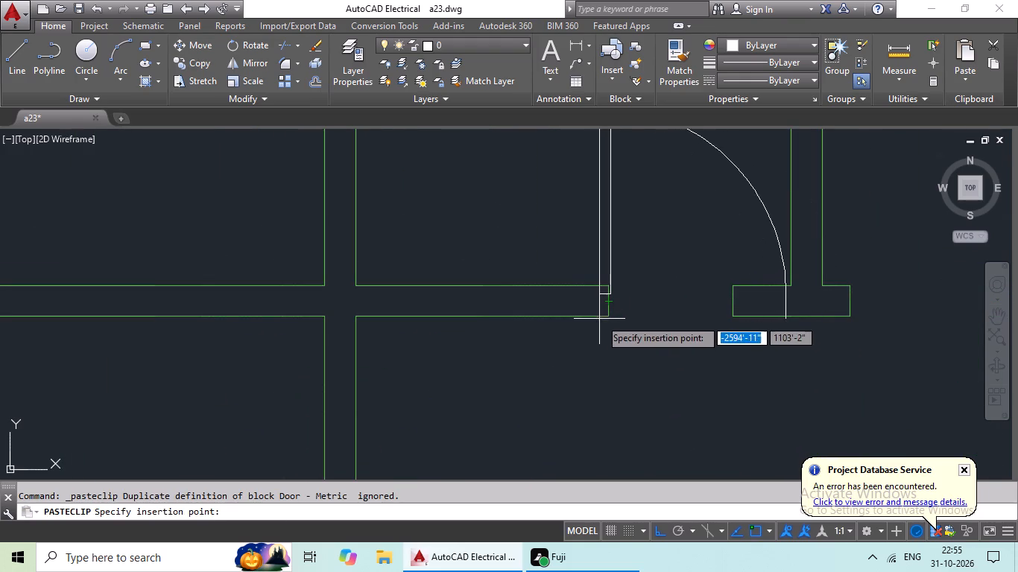
middle_click_drag(602, 317, 480, 328)
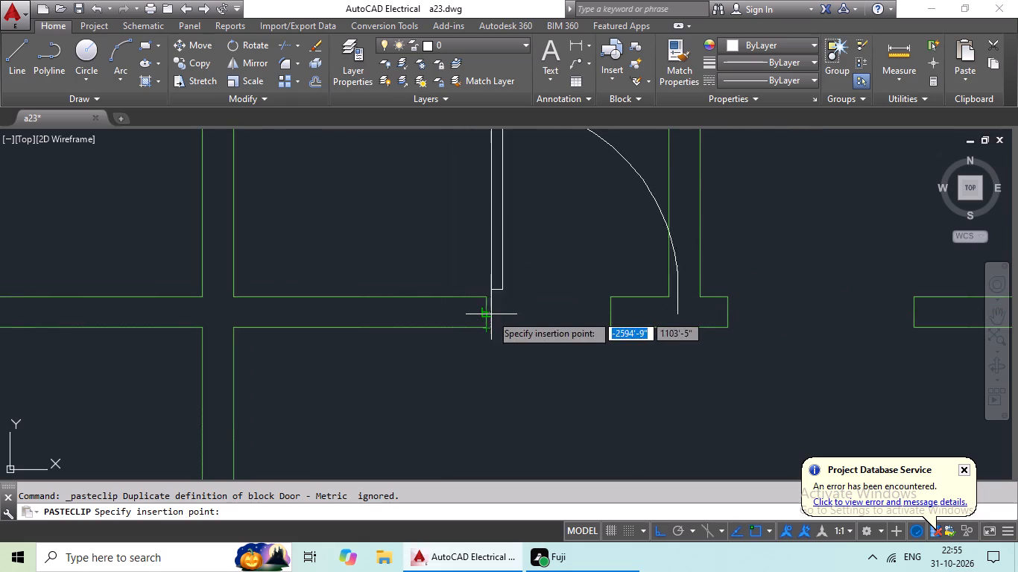
left_click(483, 316)
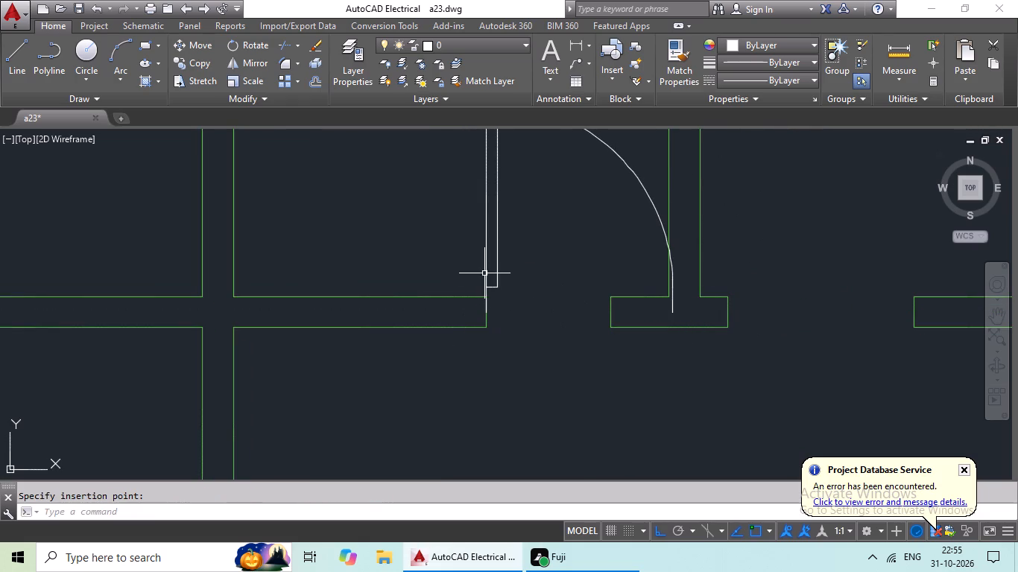
Scale this door by reference from its west jamb point so its width fits the third north room's opening.
left_click(486, 272)
left_click_drag(239, 80, 240, 87)
left_click(488, 311)
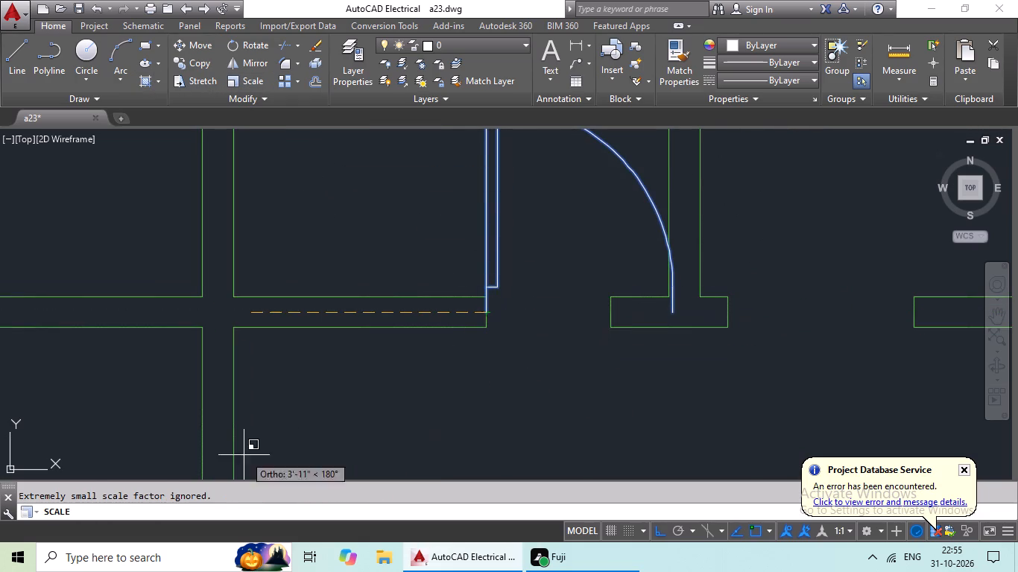
type("r")
key("space")
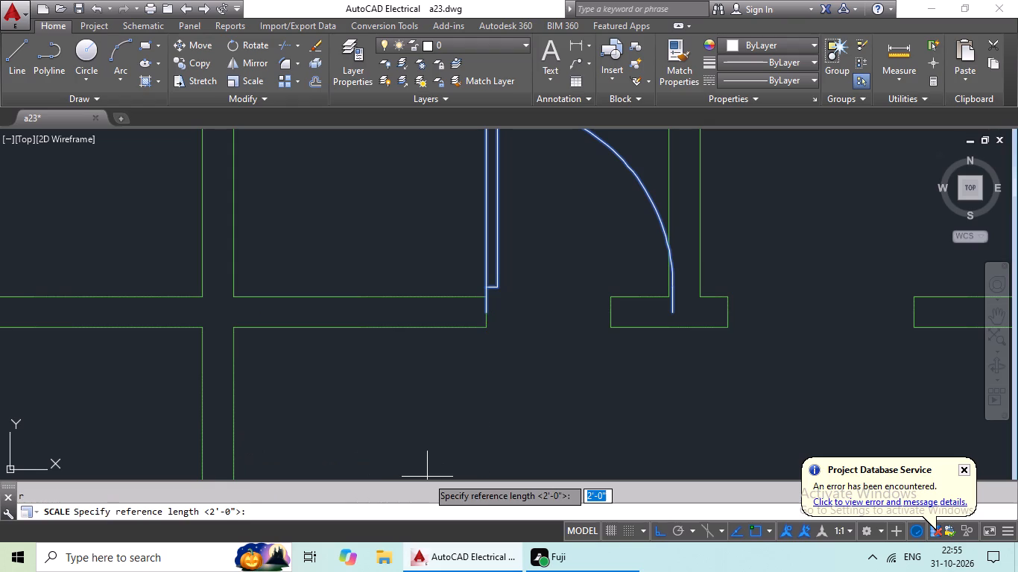
left_click_drag(487, 316, 490, 317)
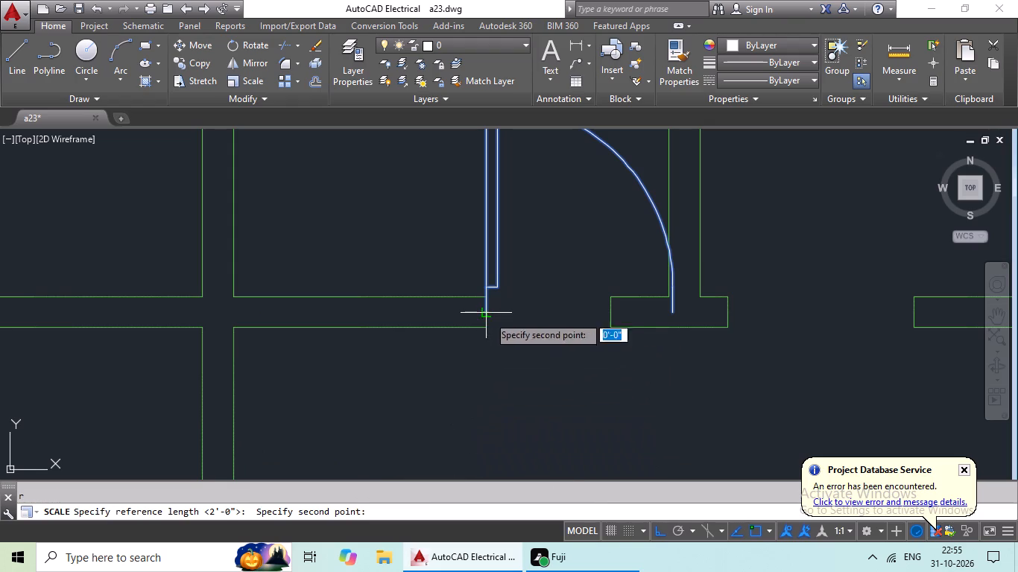
left_click_drag(490, 317, 508, 323)
left_click(674, 313)
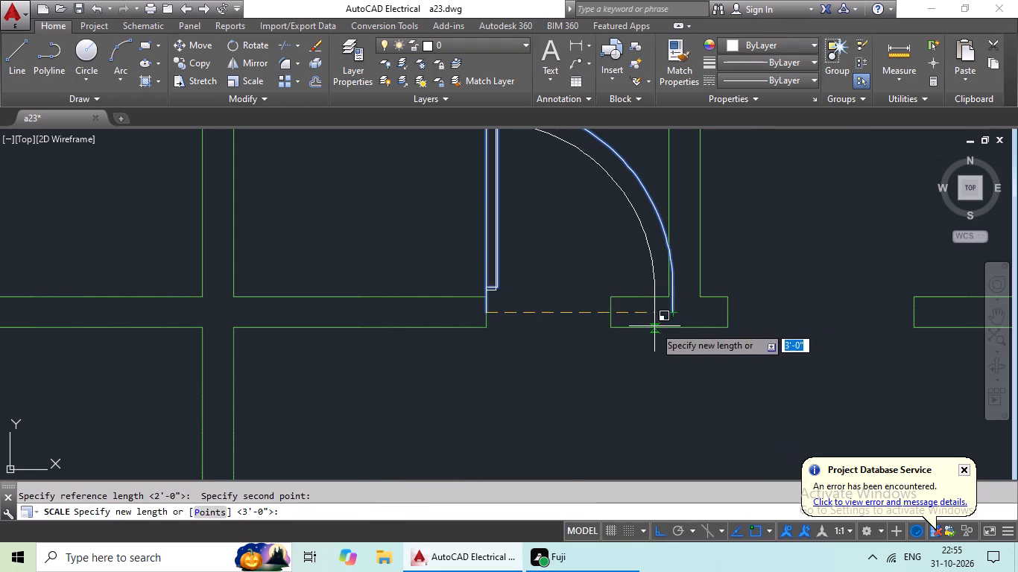
left_click(614, 315)
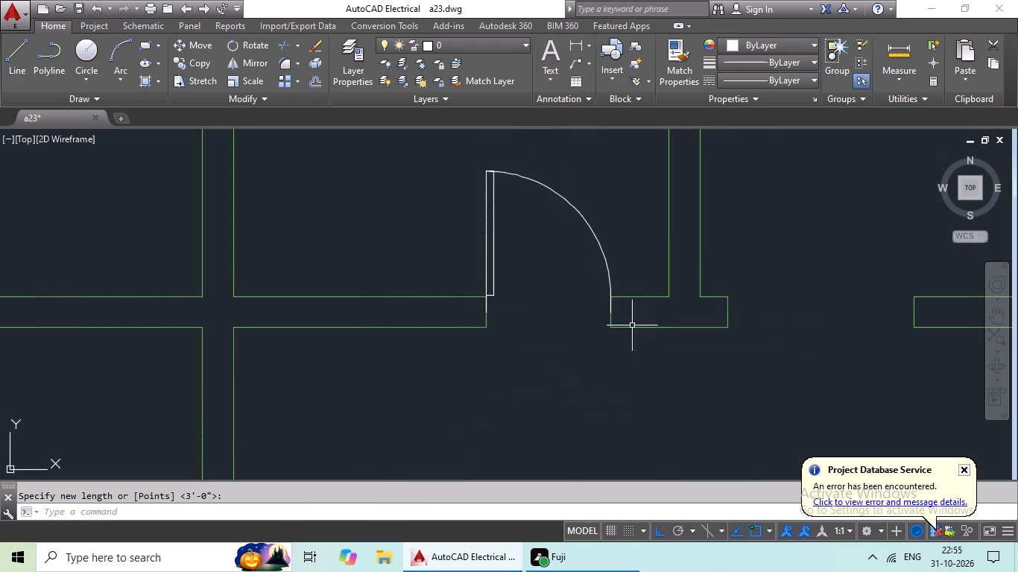
Copy the second north room's wide door to the west jamb midpoint of the northeast room's wide south-wall opening.
scroll(666, 329, "down", 4)
middle_click_drag(725, 360, 483, 343)
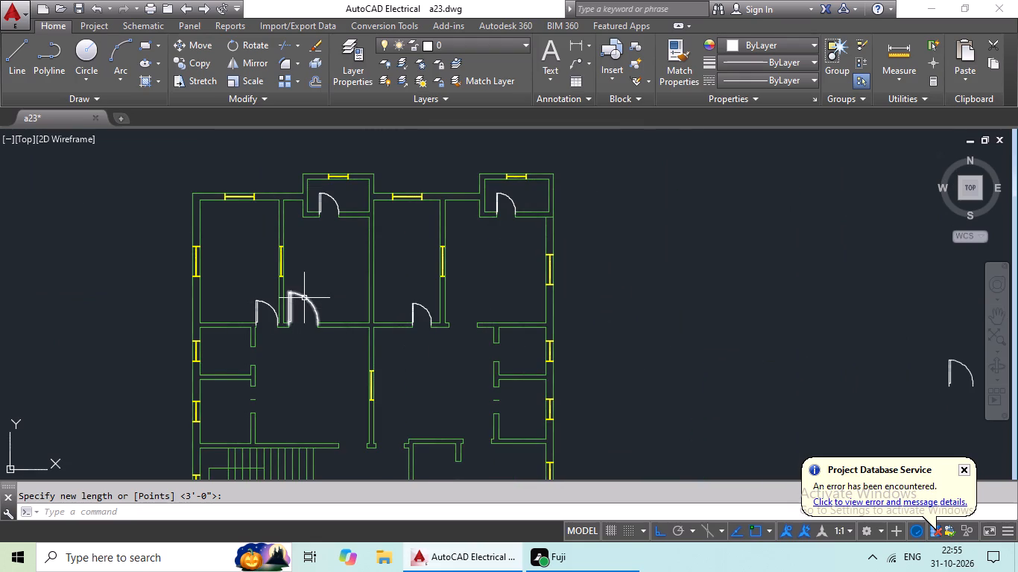
left_click(304, 298)
key("ctrl+c")
key("ctrl+v")
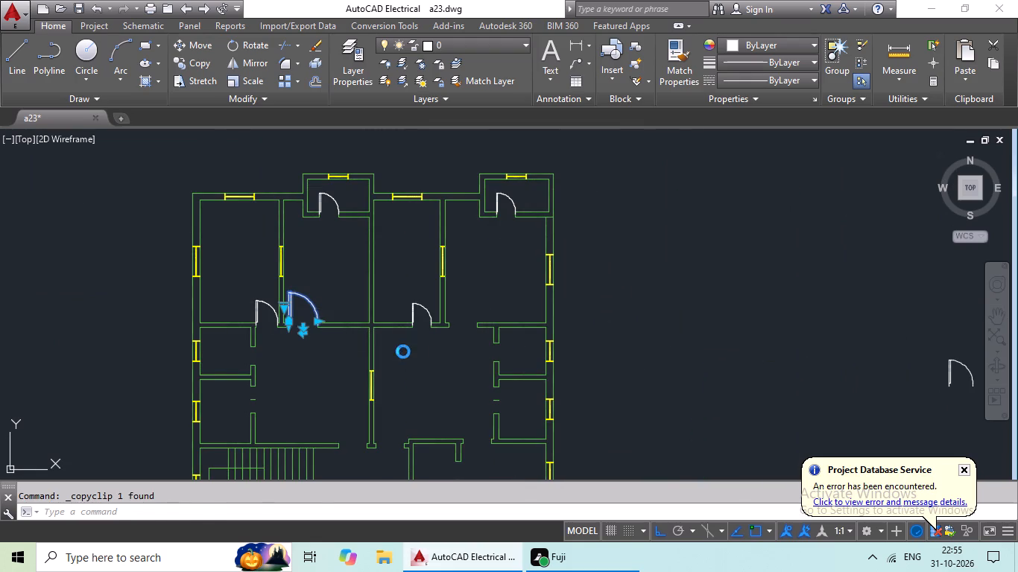
scroll(478, 306, "up", 3)
scroll(477, 378, "down", 1)
scroll(402, 396, "up", 2)
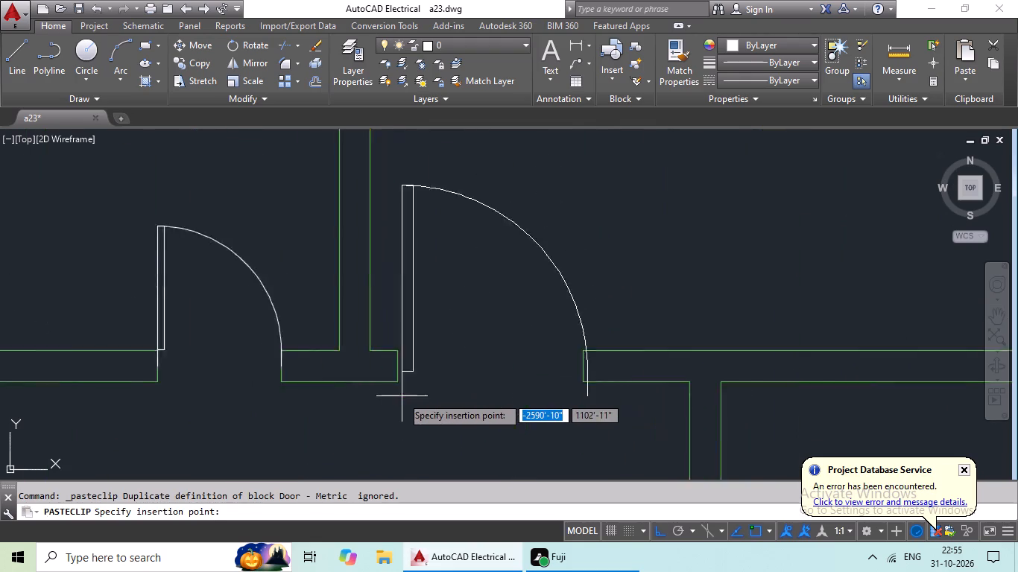
scroll(402, 396, "up", 1)
left_click(393, 349)
Rotate the spare upright door east of the plan by 90° counterclockwise about its lower hinge-side endpoint.
scroll(500, 342, "down", 3)
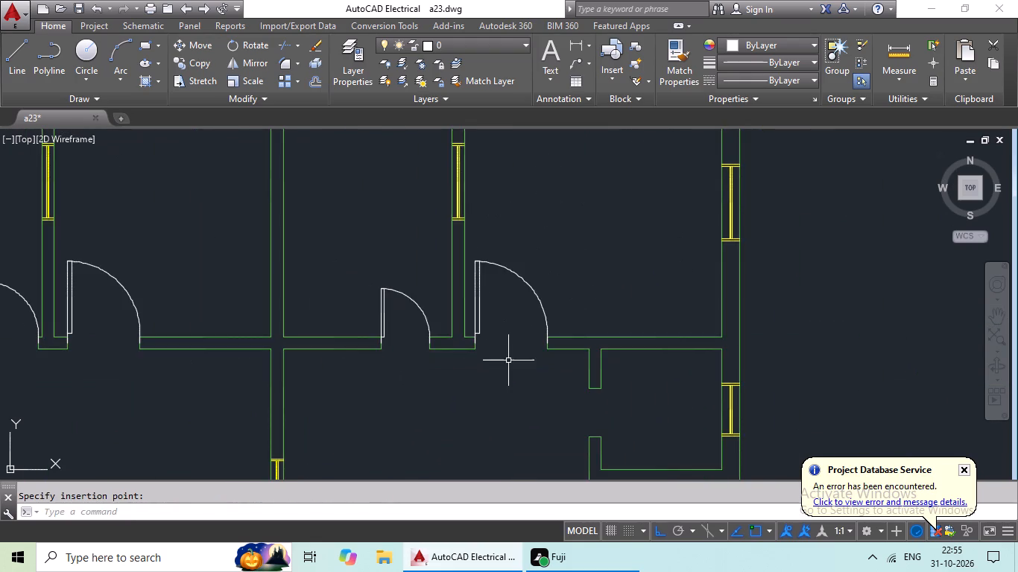
middle_click_drag(508, 361, 563, 268)
scroll(572, 285, "down", 2)
middle_click_drag(574, 300, 519, 346)
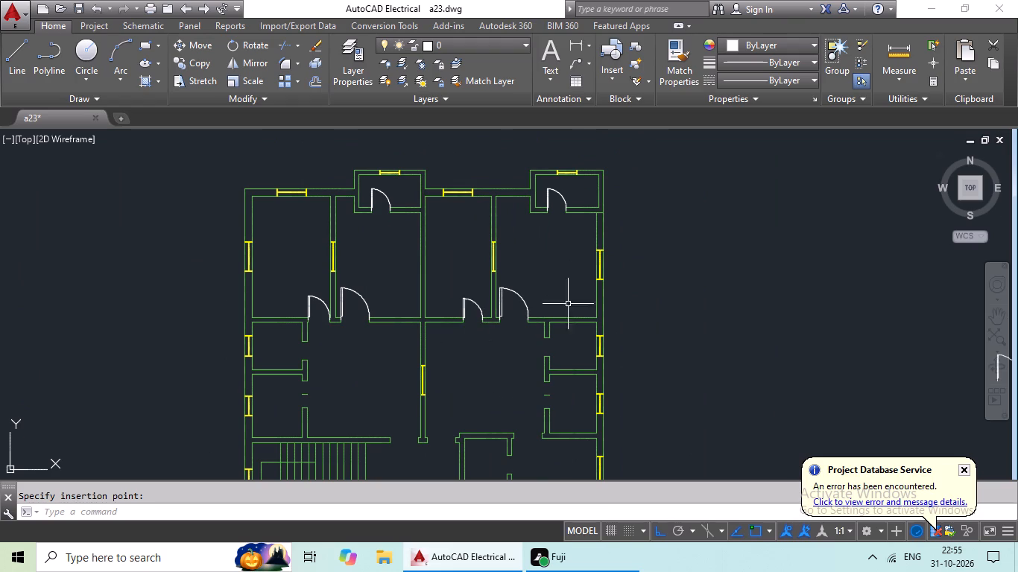
scroll(665, 268, "down", 2)
middle_click_drag(710, 276, 507, 265)
scroll(619, 299, "up", 4)
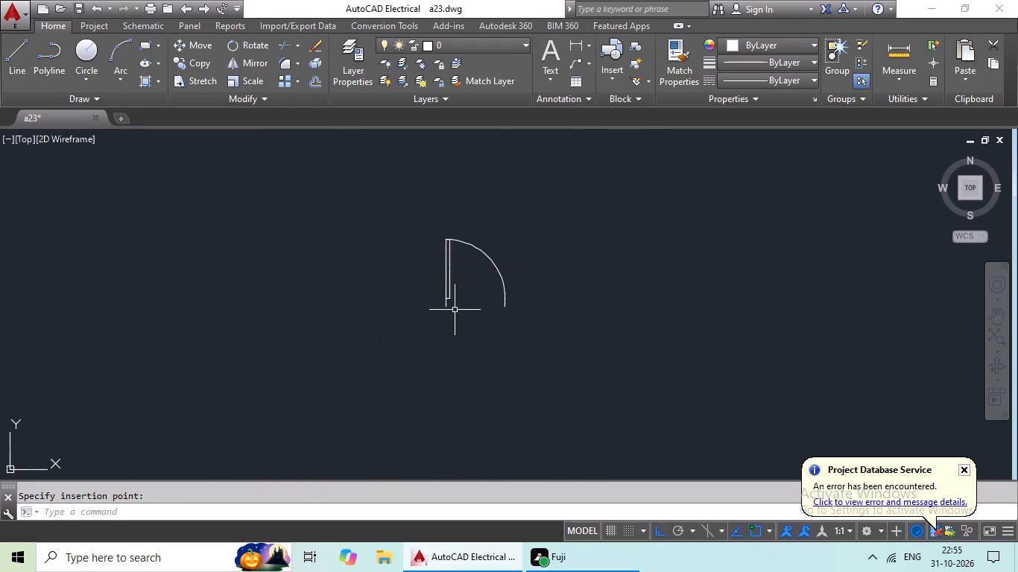
left_click(448, 307)
left_click(438, 317)
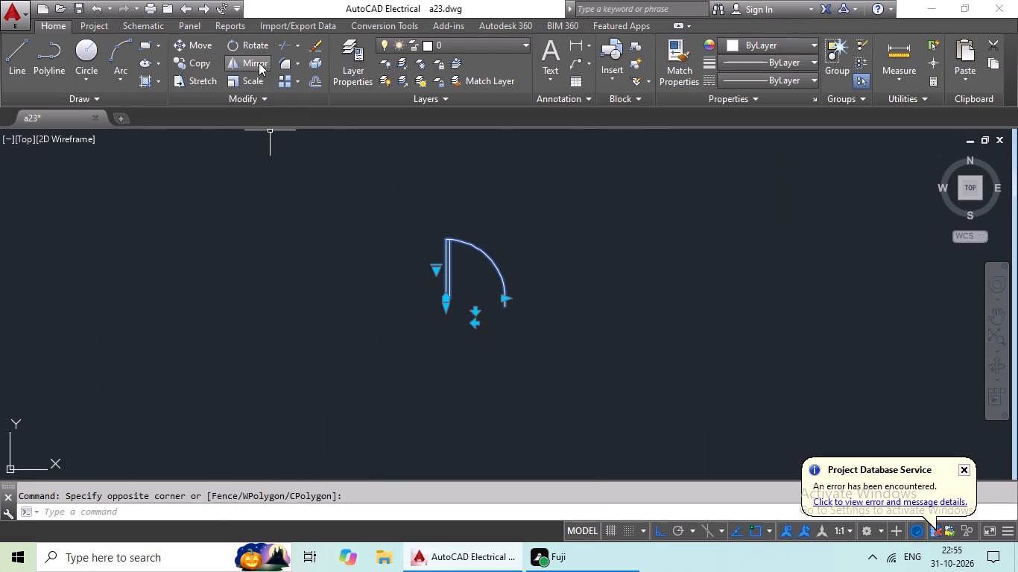
left_click(256, 42)
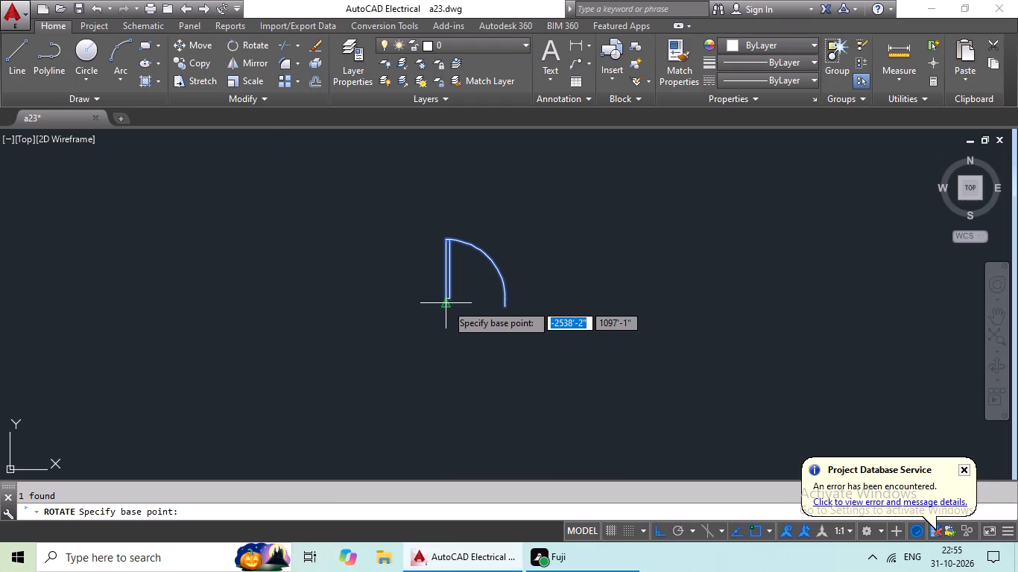
scroll(447, 308, "up", 3)
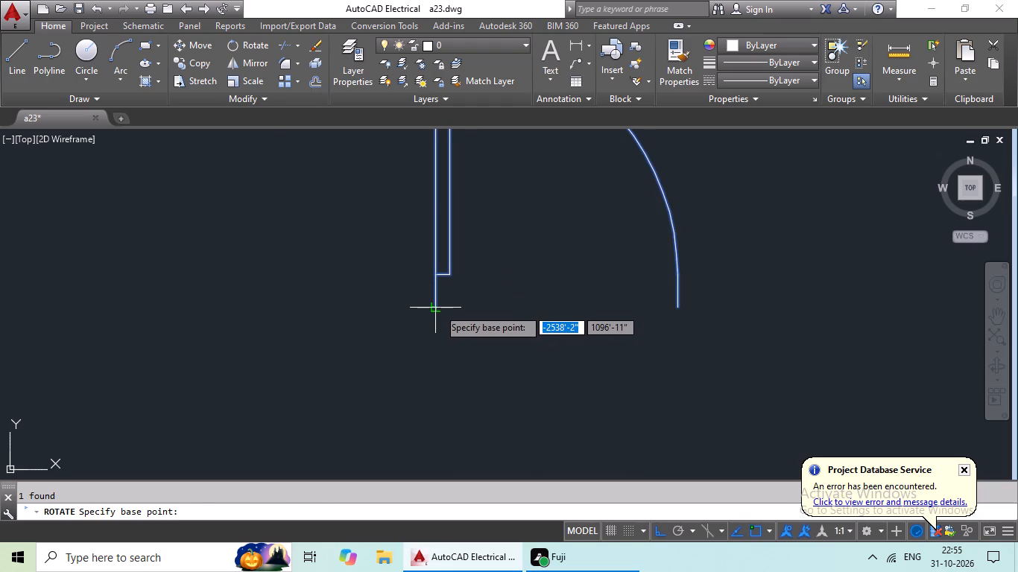
left_click_drag(439, 308, 423, 314)
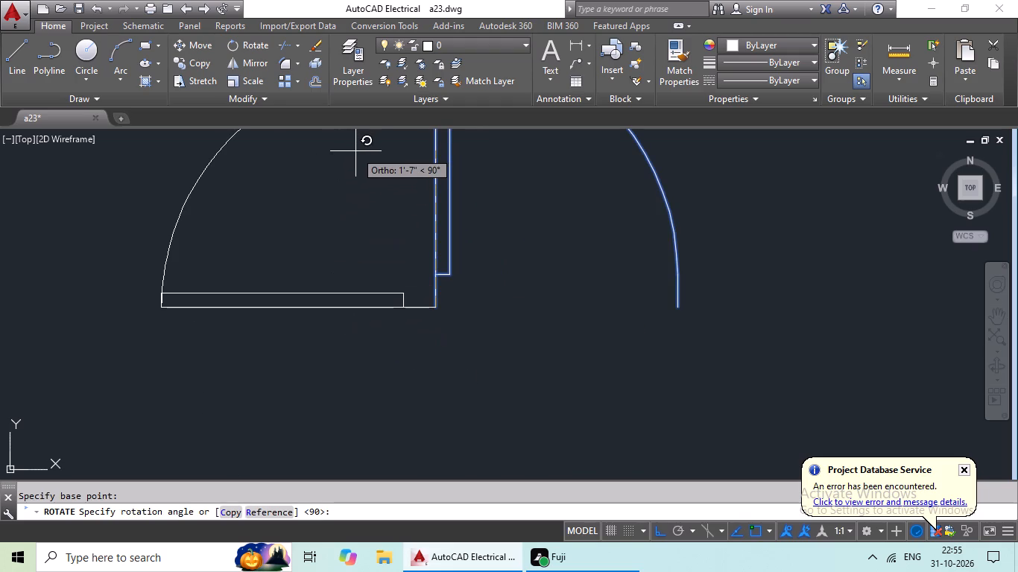
left_click(355, 151)
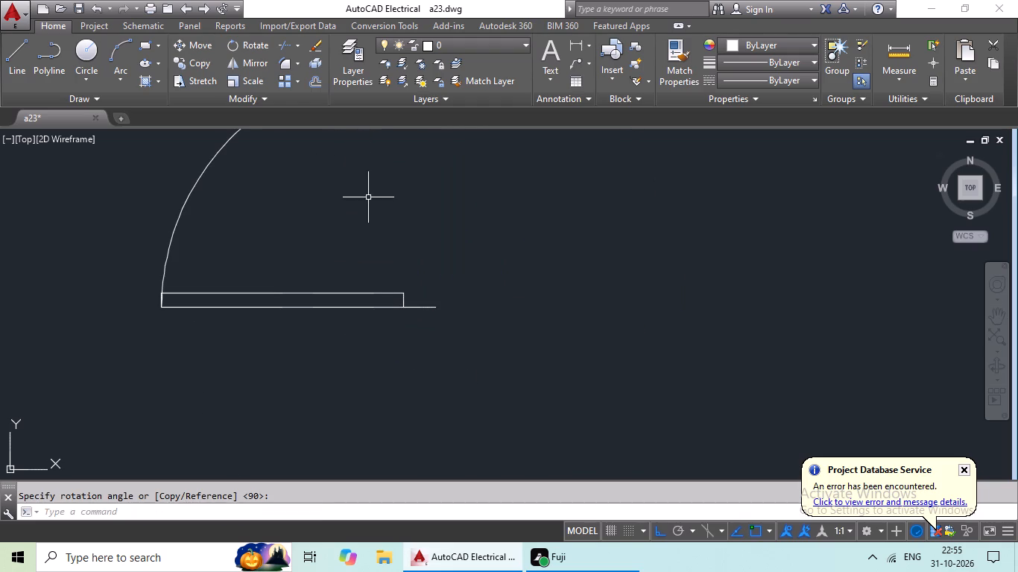
Copy the rotated spare door to the south jamb of the east-wall opening in the small west room just below the northwest room.
left_click(351, 297)
left_click(299, 311)
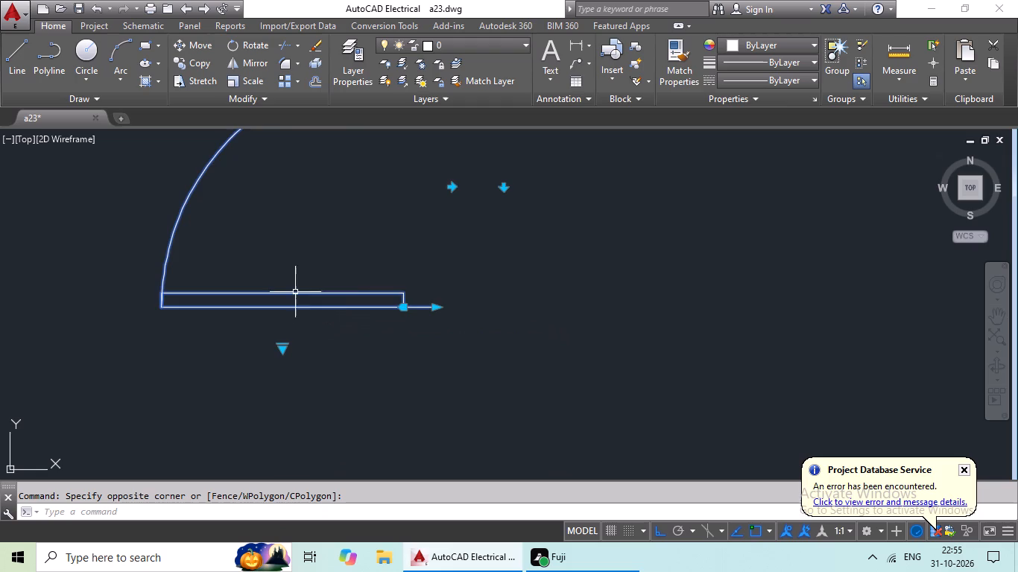
scroll(395, 303, "down", 2)
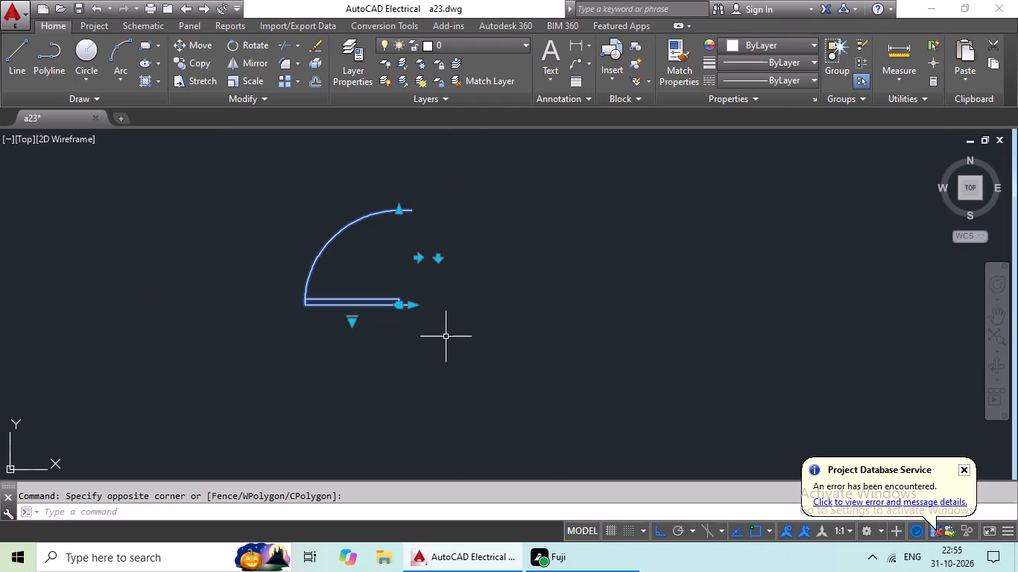
key("ctrl+c")
key("ctrl+v")
scroll(392, 312, "down", 3, "ctrl")
middle_click_drag(325, 322, 572, 296)
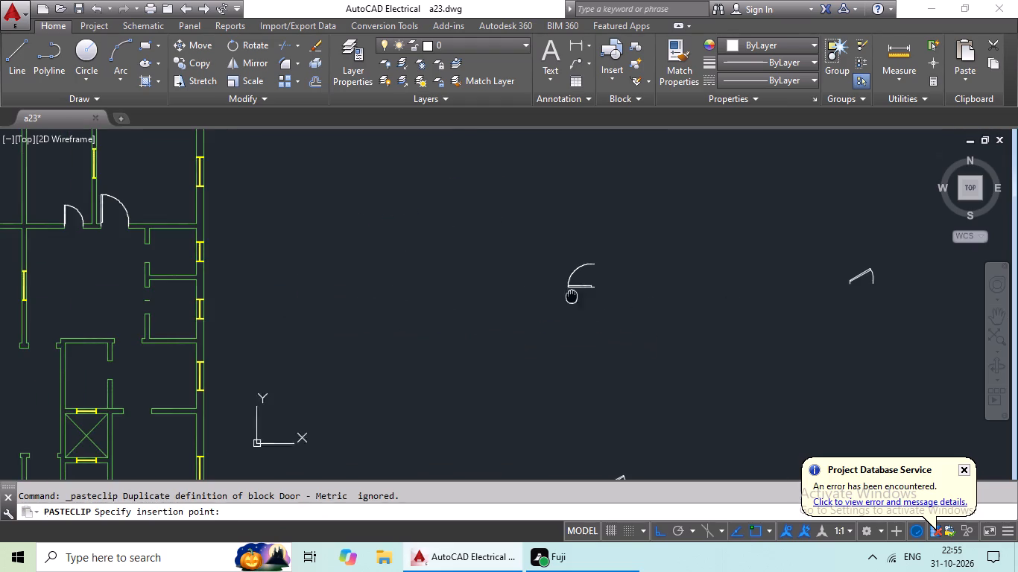
middle_click_drag(265, 313, 604, 314)
scroll(205, 252, "up", 4)
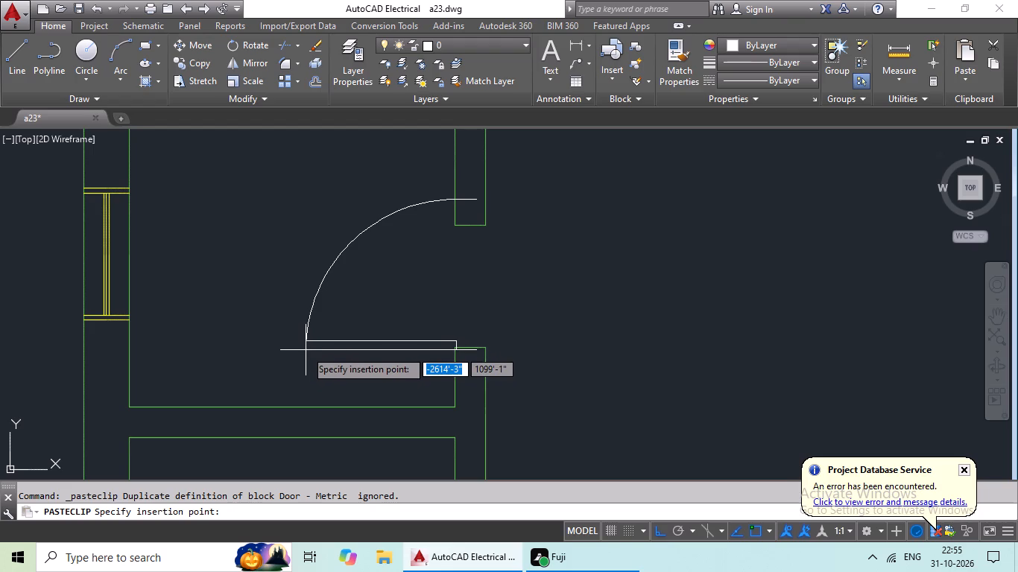
scroll(308, 349, "up", 2)
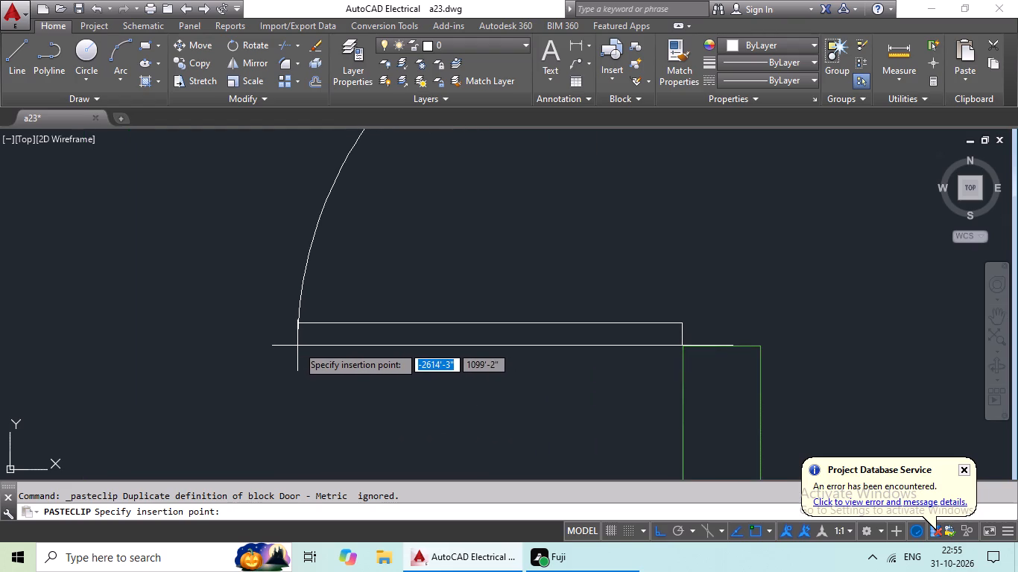
left_click(297, 346)
Scale this copied door by reference from its south jamb point so its width fits the small west room's opening.
scroll(387, 321, "down", 3)
left_click(402, 319)
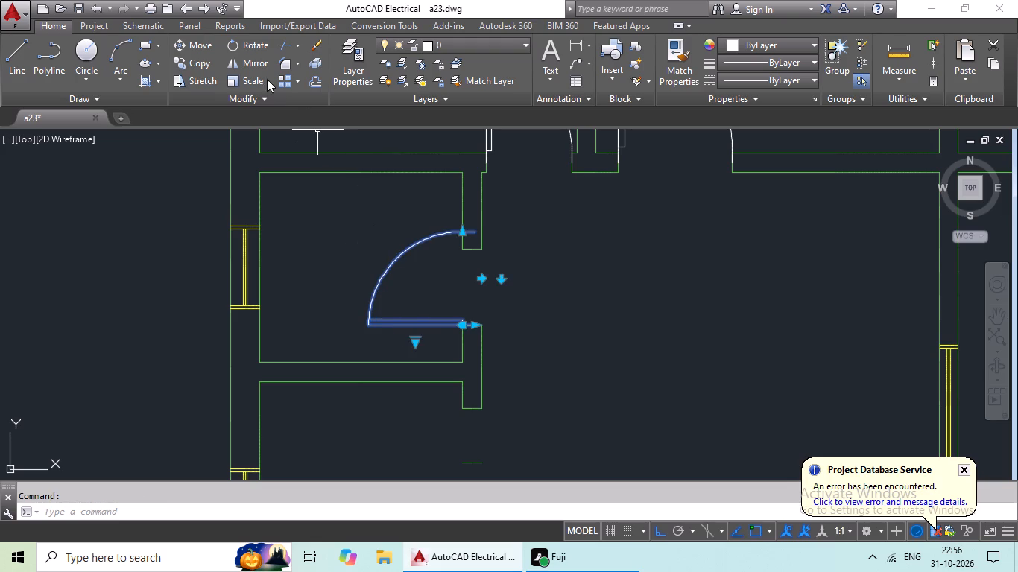
left_click(252, 80)
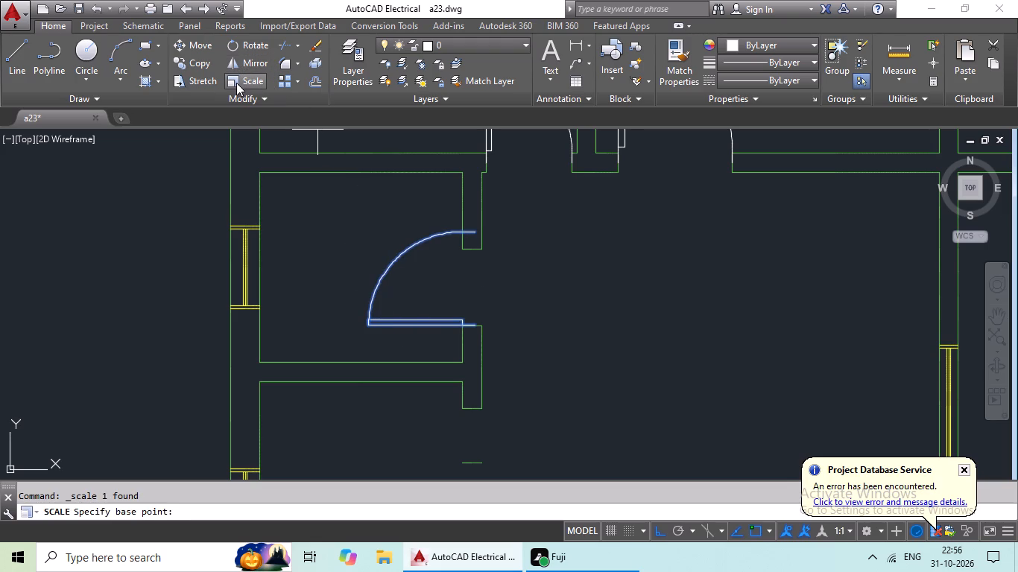
scroll(505, 345, "up", 4)
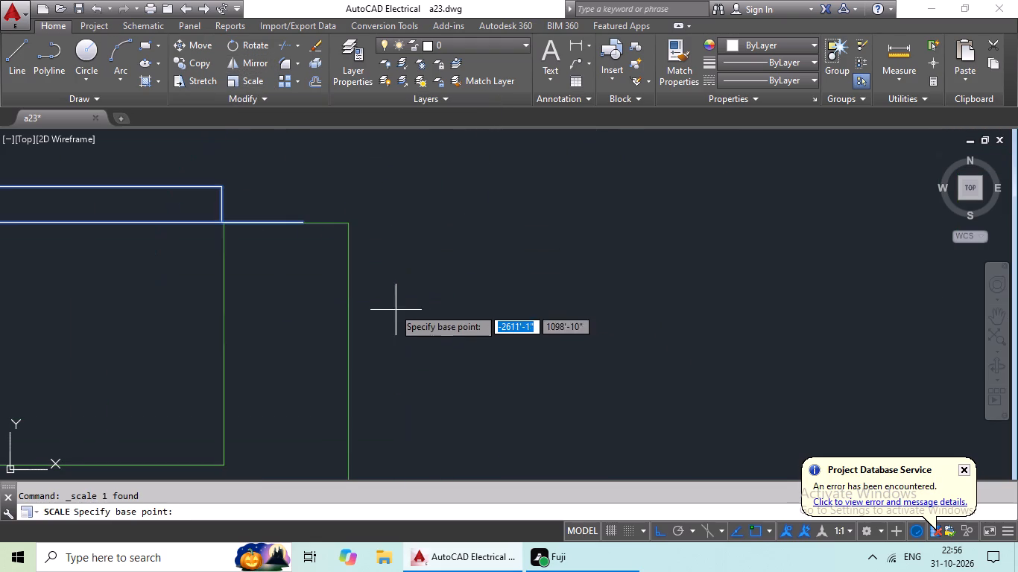
left_click(301, 220)
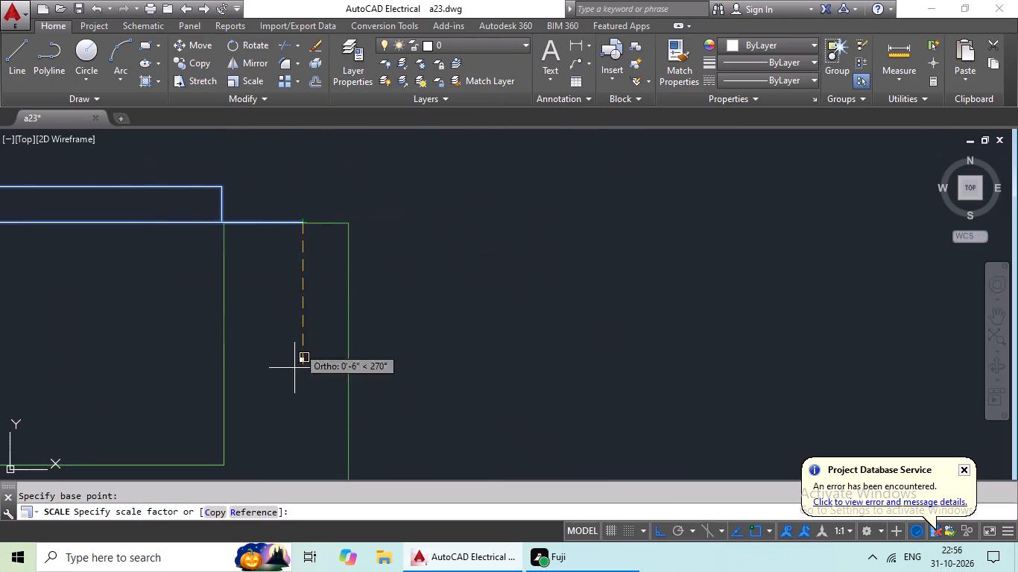
left_click(239, 511)
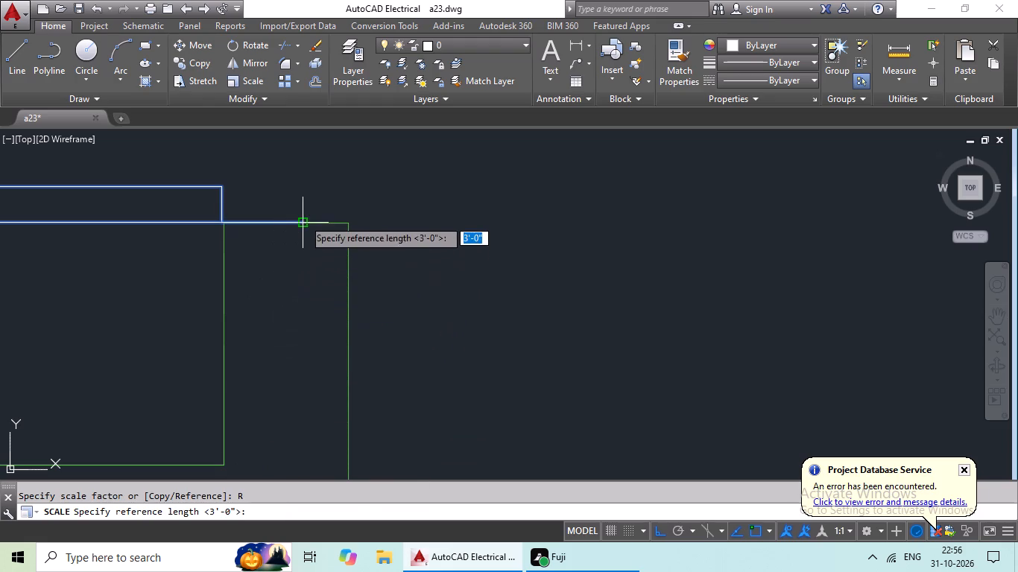
left_click(303, 219)
middle_click_drag(326, 177, 393, 344)
scroll(394, 346, "down", 1)
scroll(402, 247, "down", 2)
middle_click_drag(405, 249, 411, 334)
middle_click(411, 357)
left_click(399, 231)
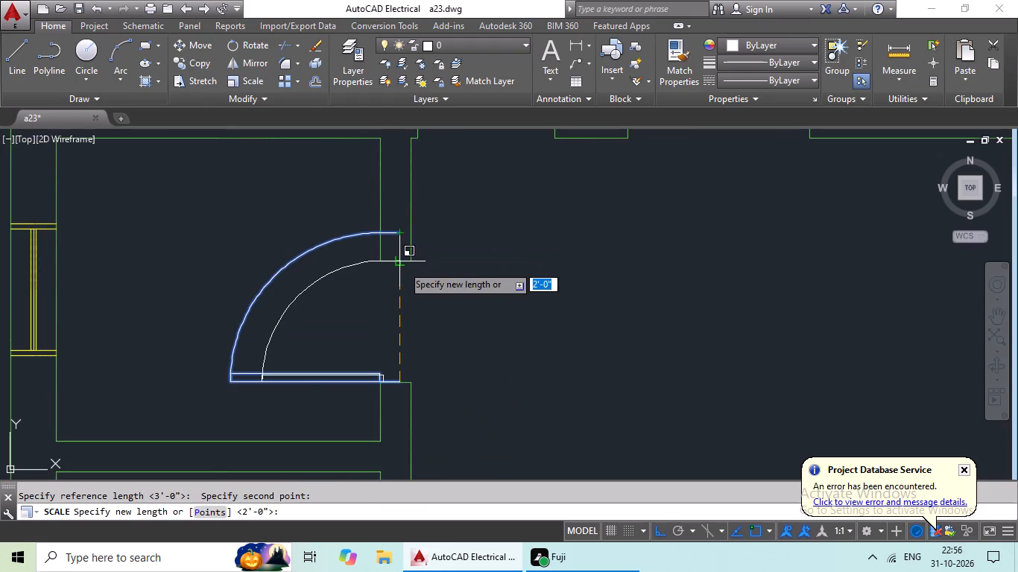
left_click(402, 265)
Mirror the spare door east of the plan about a vertical line on its east side, erasing the source object.
scroll(540, 262, "down", 3)
middle_click_drag(578, 279, 444, 288)
scroll(493, 289, "down", 1)
middle_click_drag(553, 299, 432, 303)
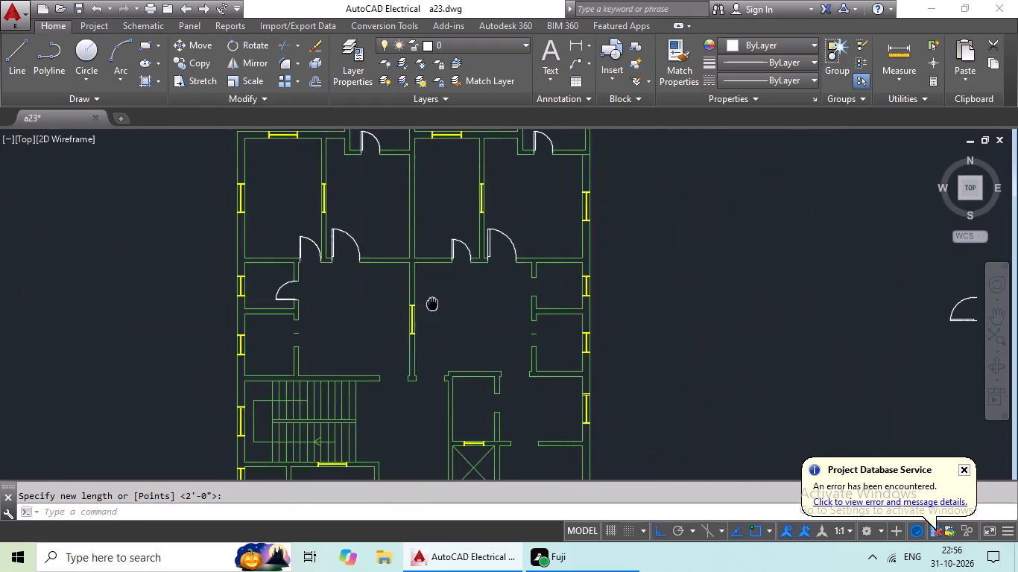
scroll(493, 293, "down", 1)
middle_click_drag(619, 302, 460, 311)
scroll(639, 322, "up", 4)
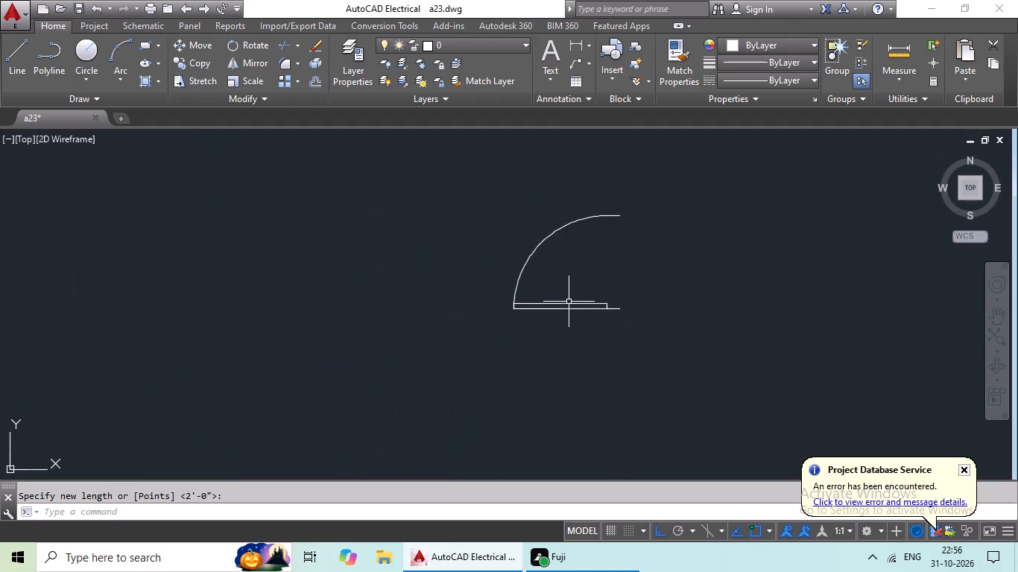
left_click(569, 302)
left_click(241, 63)
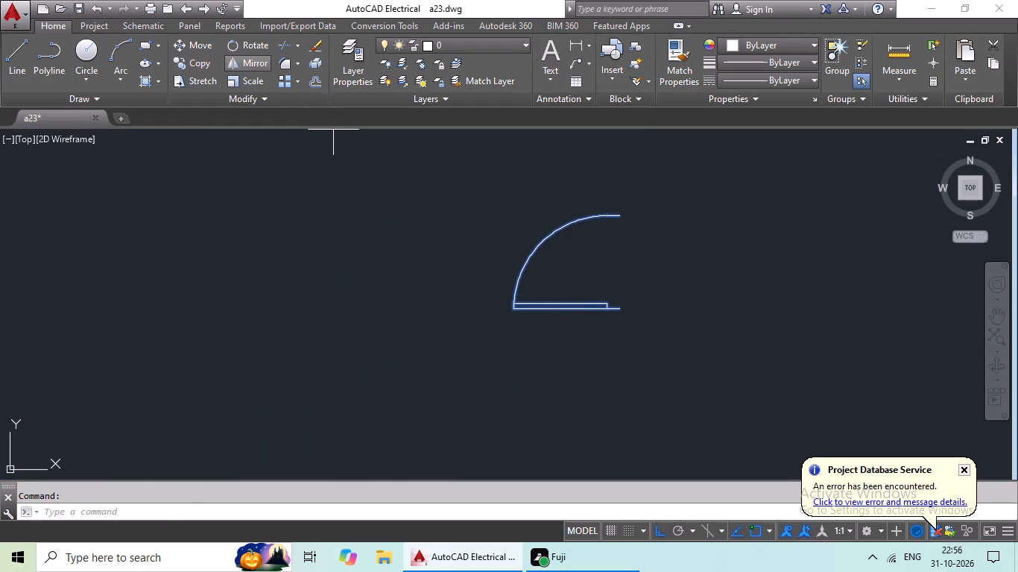
left_click(683, 314)
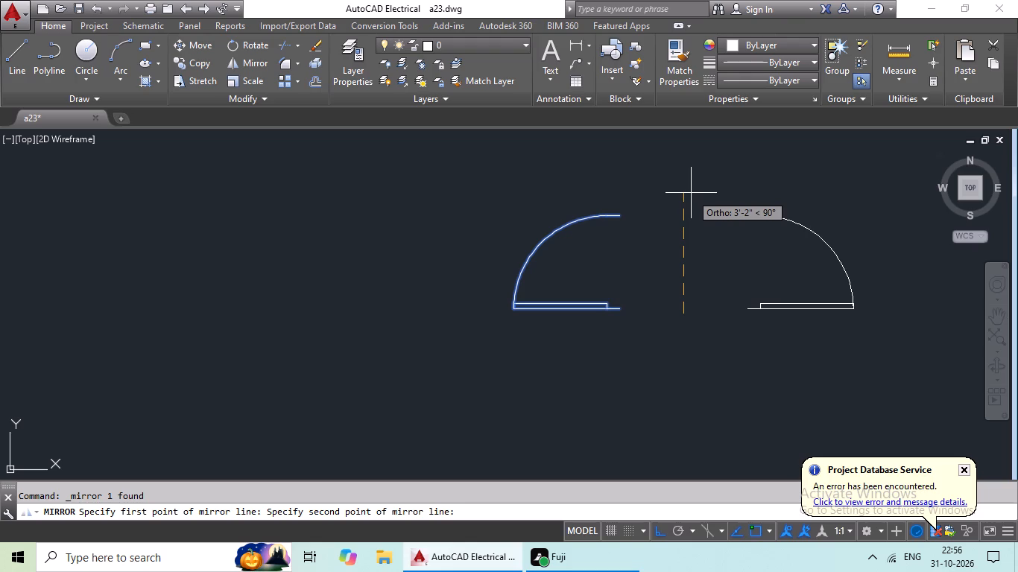
left_click(681, 195)
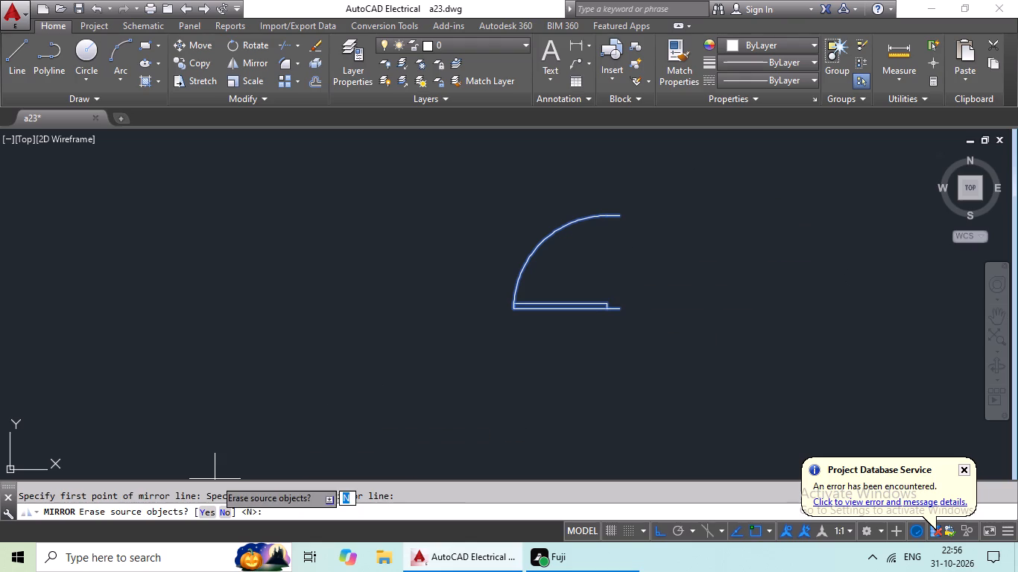
left_click(202, 506)
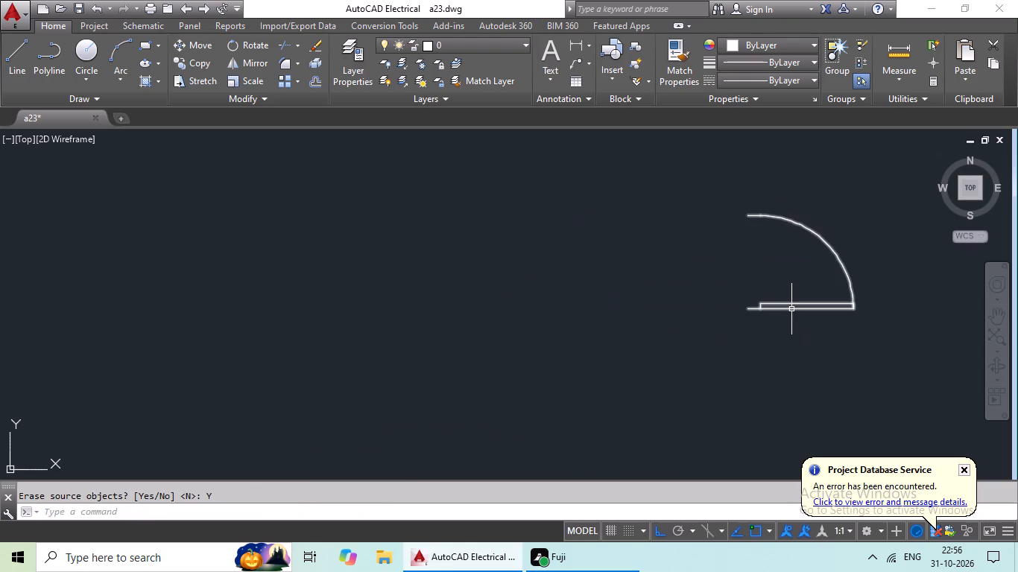
Copy the mirrored spare door to the south jamb midpoint of the west-wall opening in the small east room below the northeast room.
left_click(790, 311)
key("ctrl+c")
key("ctrl+v")
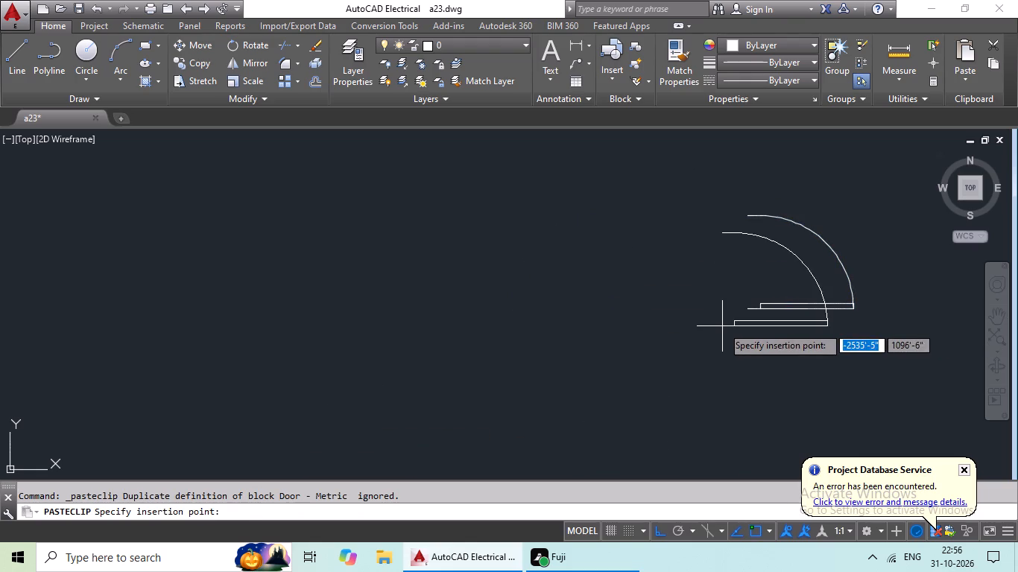
scroll(698, 321, "down", 2)
scroll(594, 347, "down", 2)
middle_click_drag(549, 336, 800, 378)
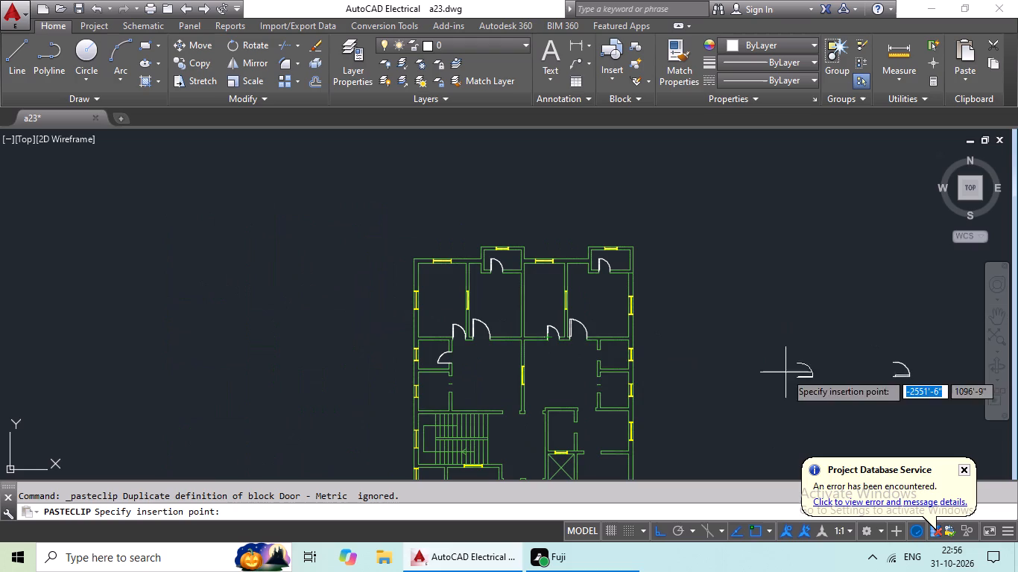
scroll(614, 360, "up", 4)
scroll(551, 372, "up", 4)
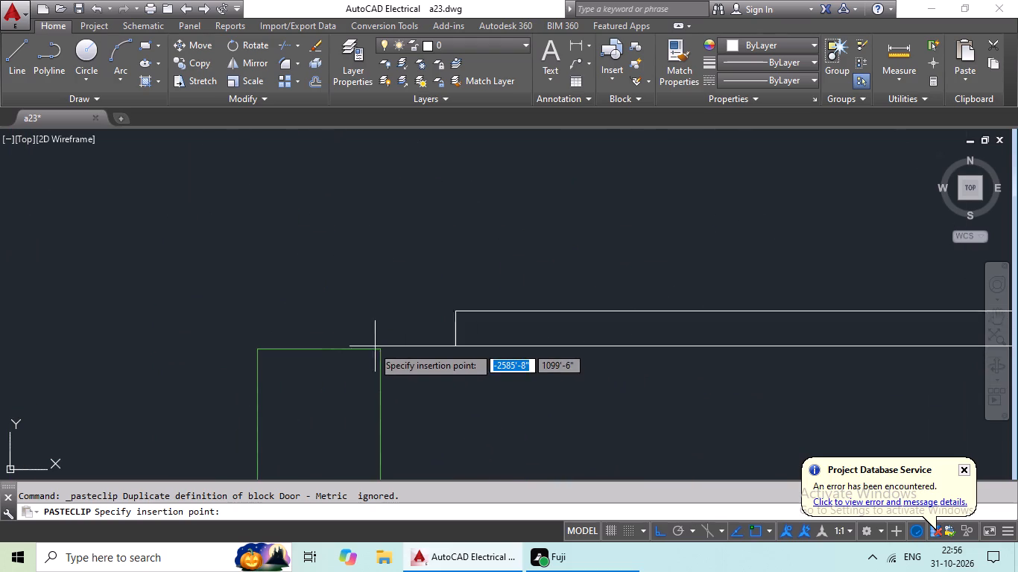
left_click(318, 351)
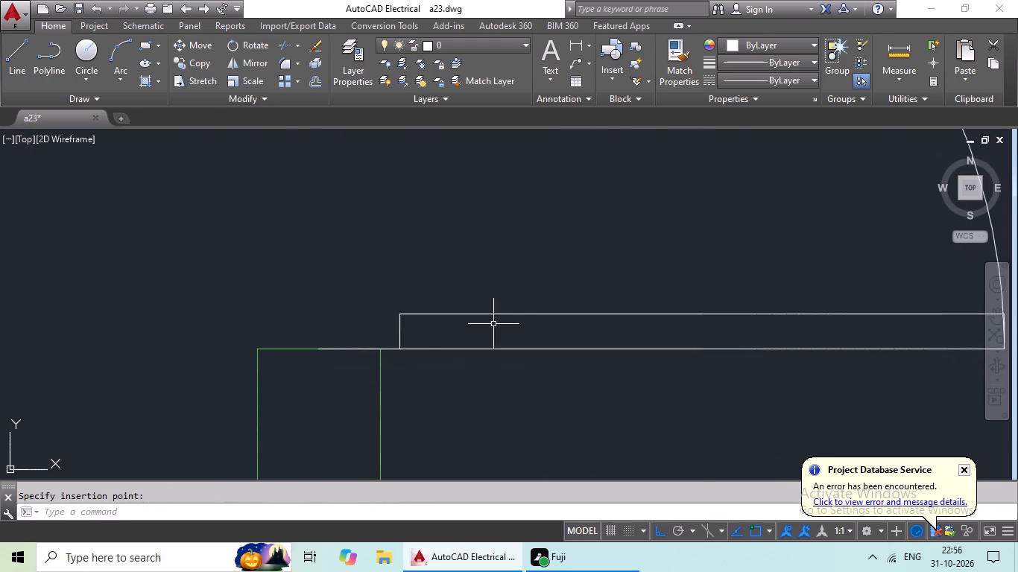
Scale this door by reference from its south jamb point so its width fits the small east room's opening.
scroll(502, 321, "down", 4)
left_click(548, 229)
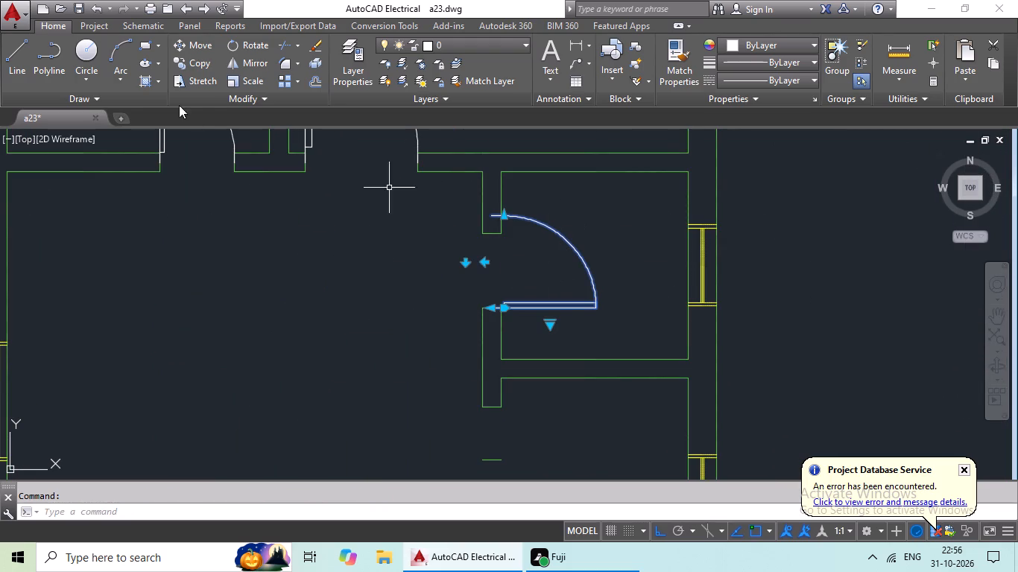
left_click(233, 81)
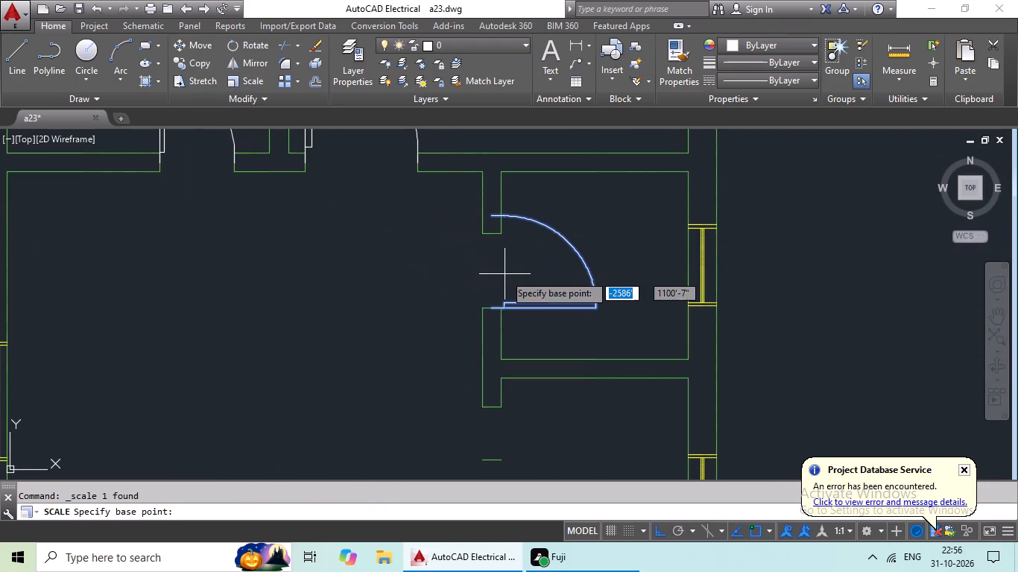
scroll(507, 274, "up", 2)
left_click_drag(470, 360, 474, 349)
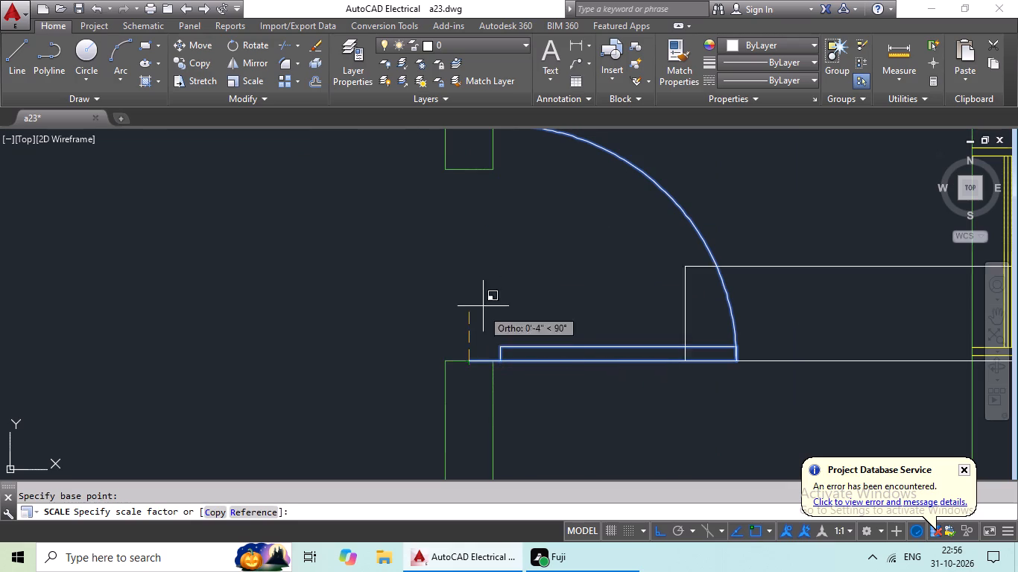
left_click(257, 512)
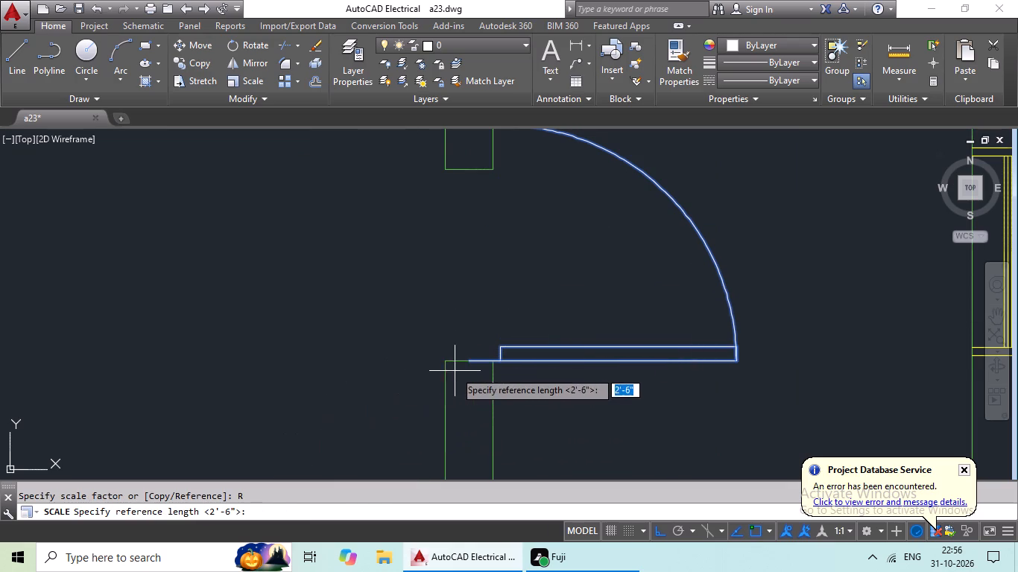
left_click(469, 361)
middle_click_drag(499, 284, 498, 384)
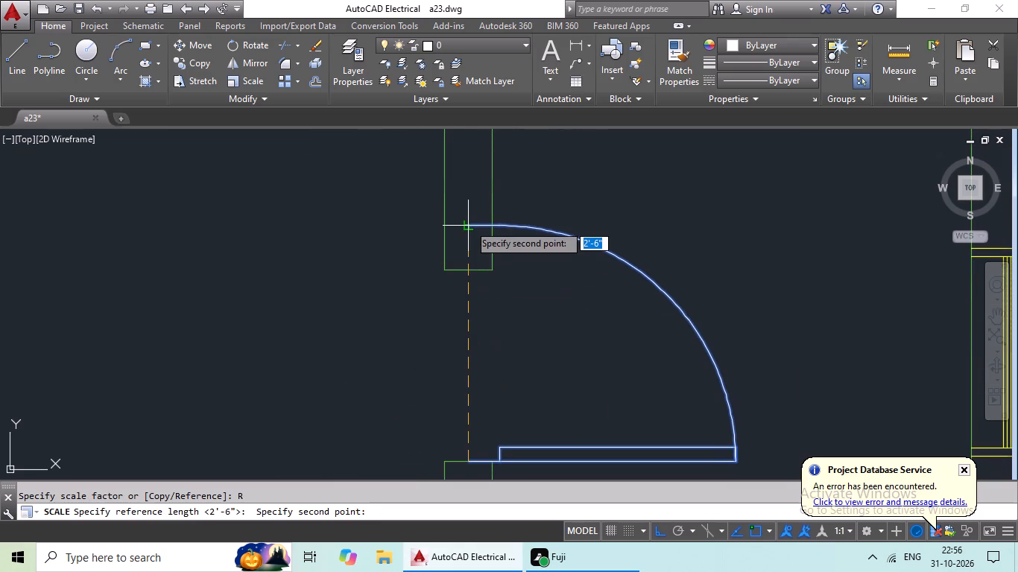
left_click(469, 223)
left_click(465, 269)
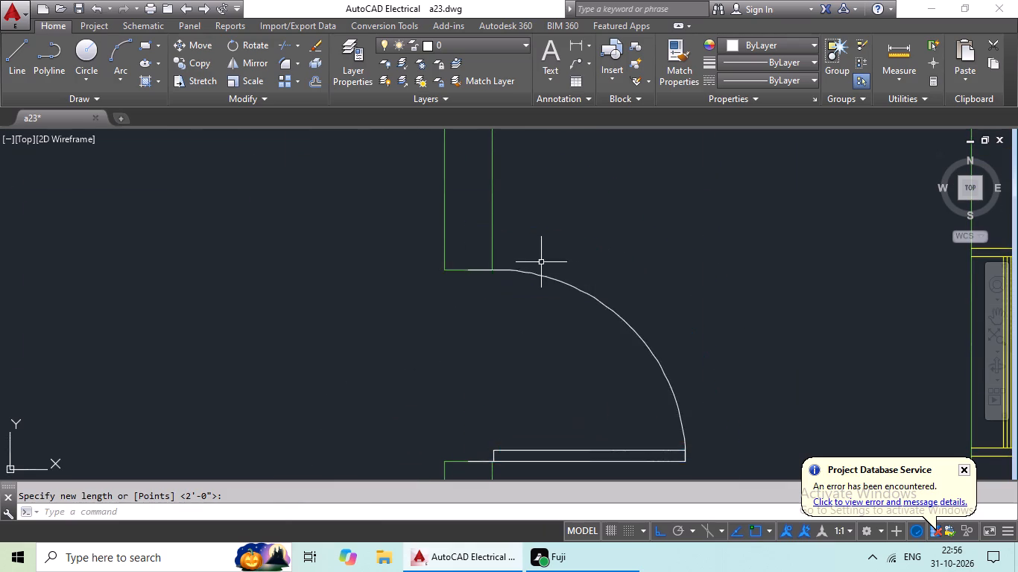
Copy the upper small west room's door to the south jamb of the east-wall opening in the small west room directly below.
scroll(541, 262, "down", 3)
middle_click_drag(577, 284, 576, 239)
scroll(580, 255, "down", 2)
middle_click_drag(575, 320, 619, 270)
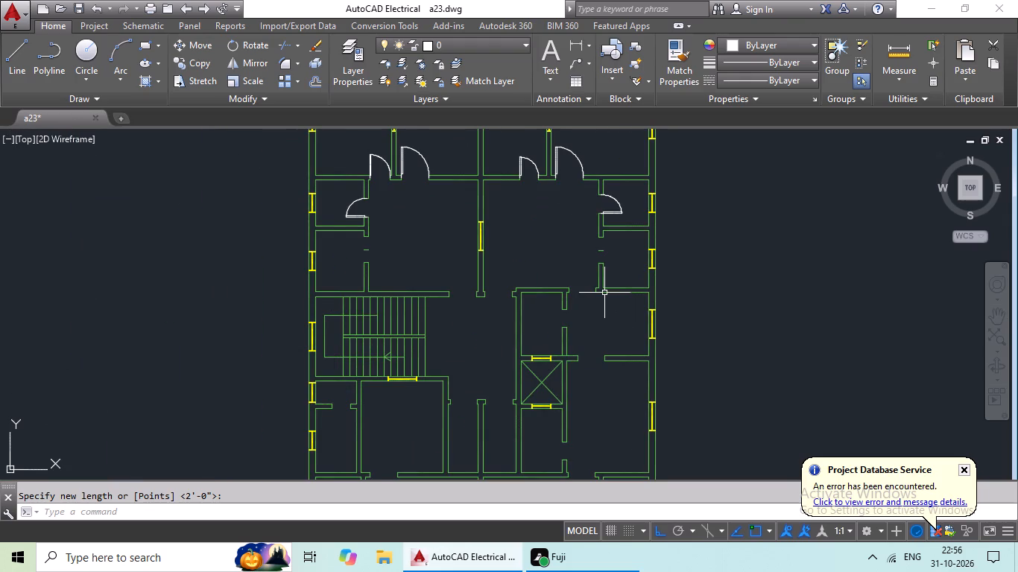
scroll(588, 315, "down", 1)
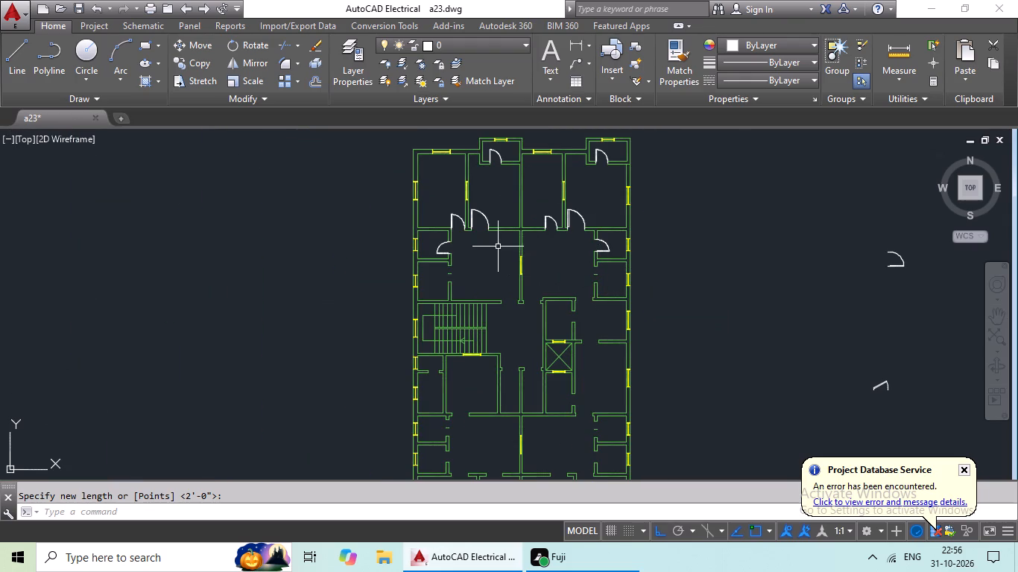
scroll(451, 255, "up", 2)
left_click(432, 250)
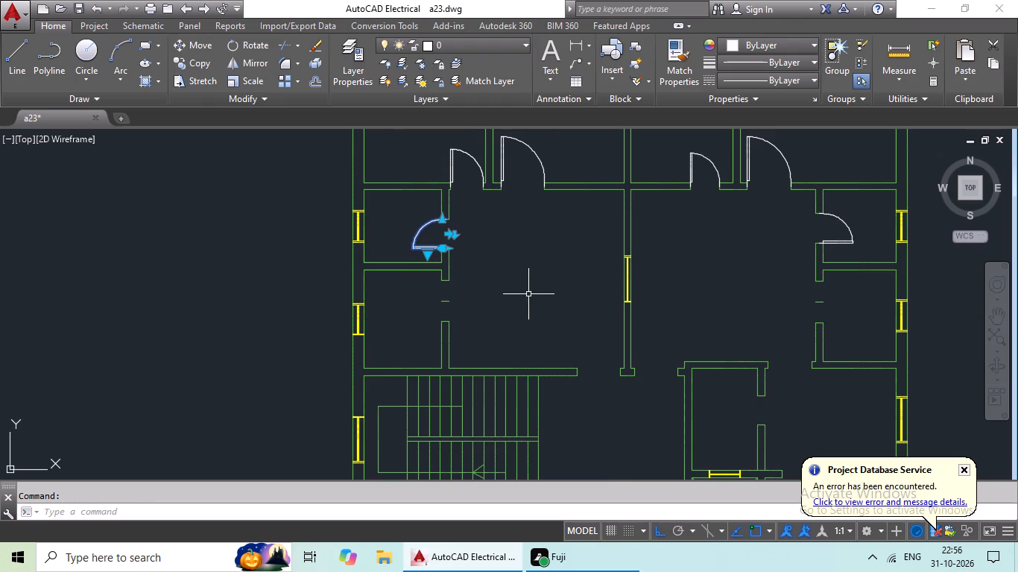
key("ctrl+c")
key("ctrl+v")
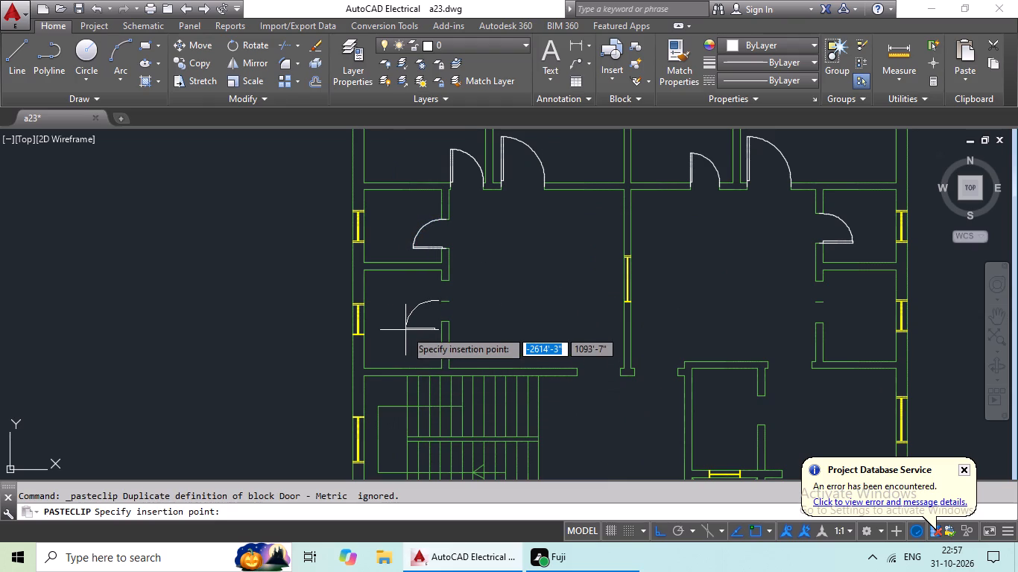
scroll(409, 312, "up", 3)
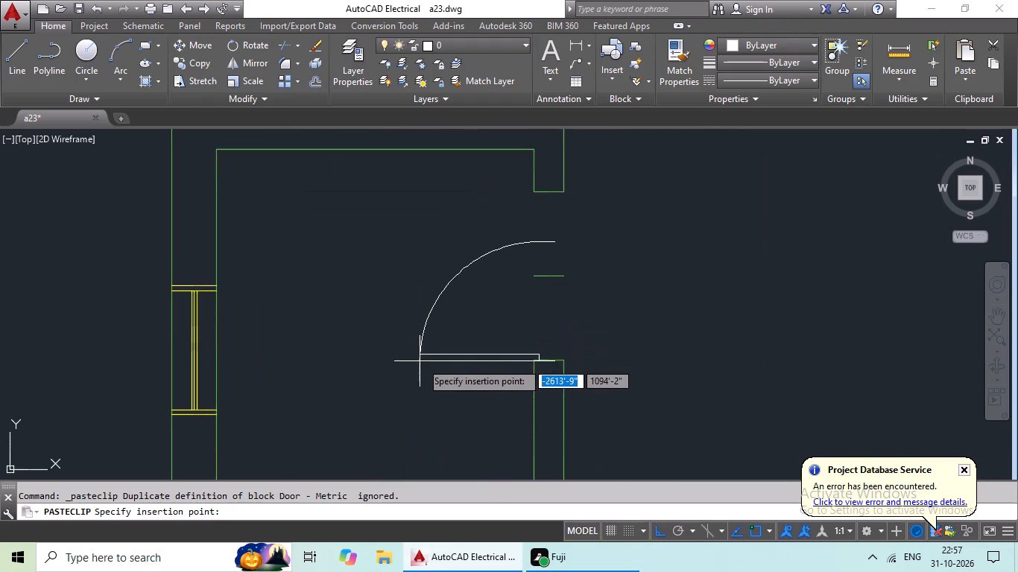
left_click(412, 360)
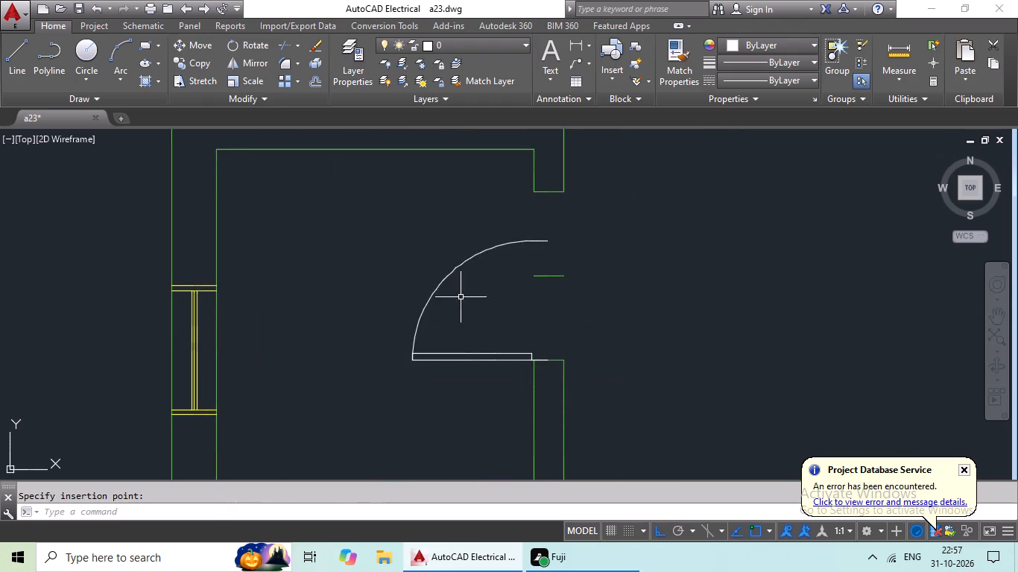
Scale the copied door by reference from its south jamb point, to about 1'-5", so its swing ends at the opening's middle line.
left_click(471, 255)
left_click(262, 81)
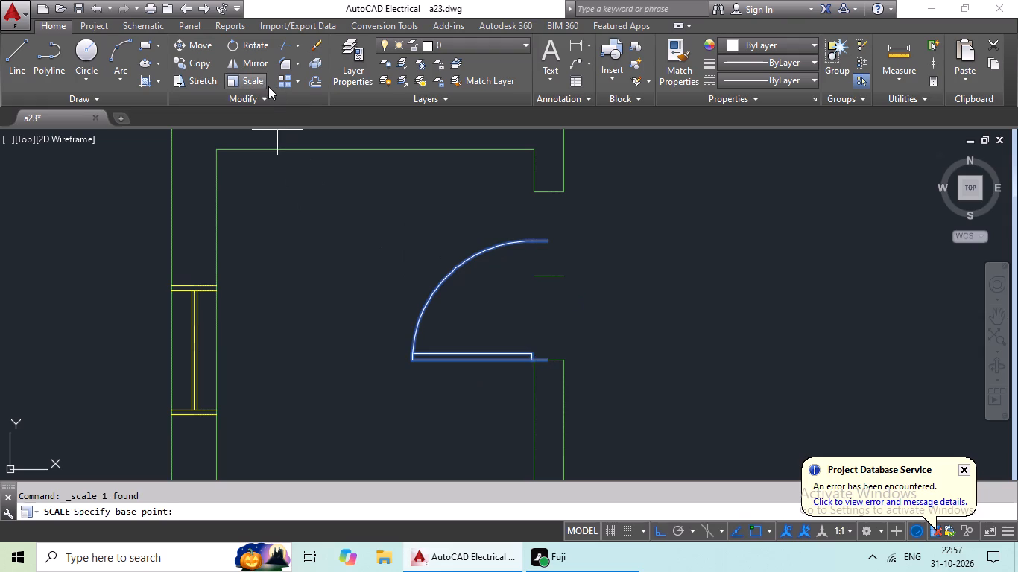
scroll(506, 366, "up", 2)
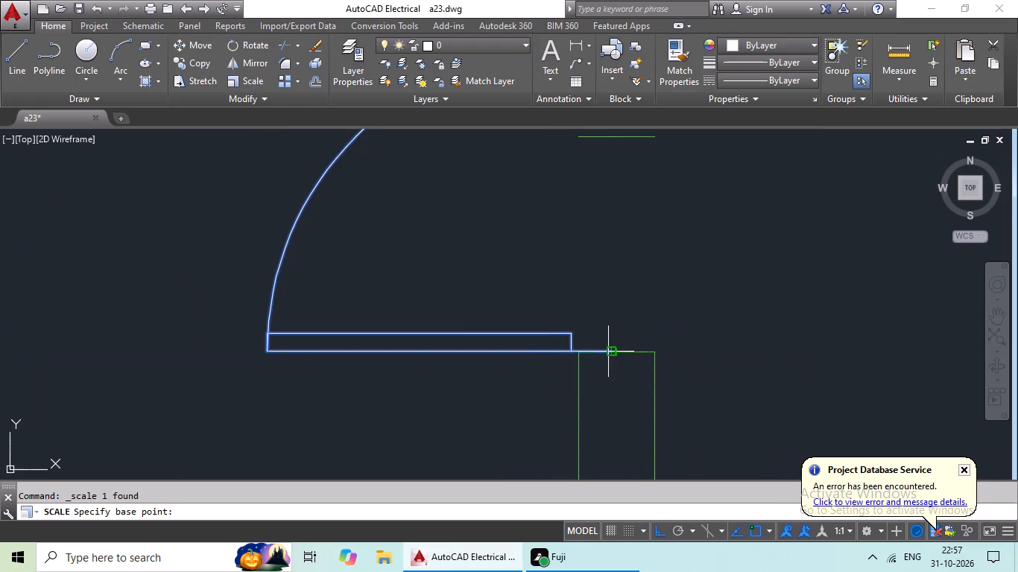
left_click(608, 352)
left_click(240, 517)
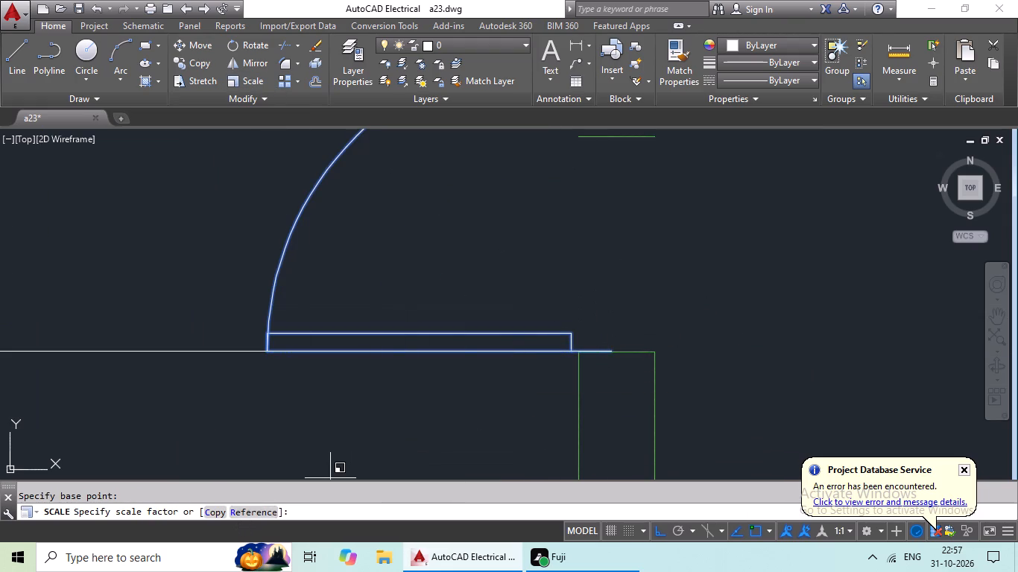
left_click(610, 348)
middle_click_drag(626, 289, 616, 449)
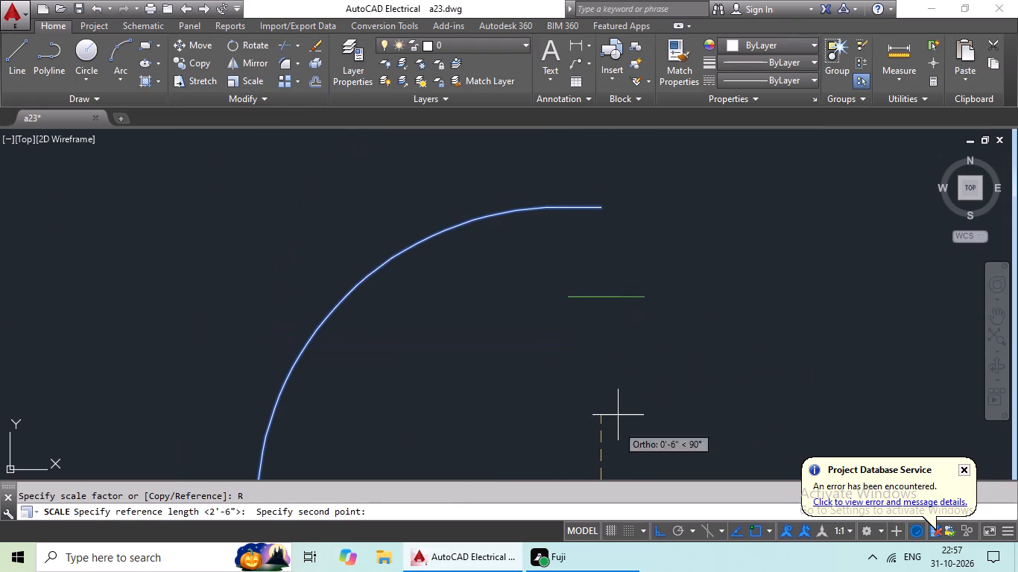
left_click(601, 208)
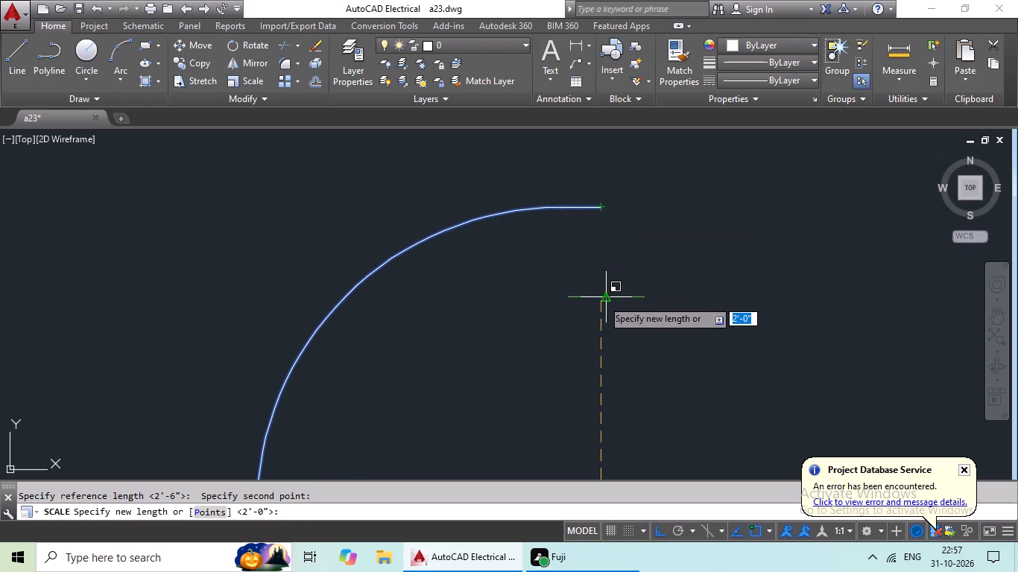
left_click(601, 299)
Paste another copy of the copied small-room door in the empty area east of the plan.
scroll(674, 303, "down", 2)
middle_click_drag(714, 317, 642, 317)
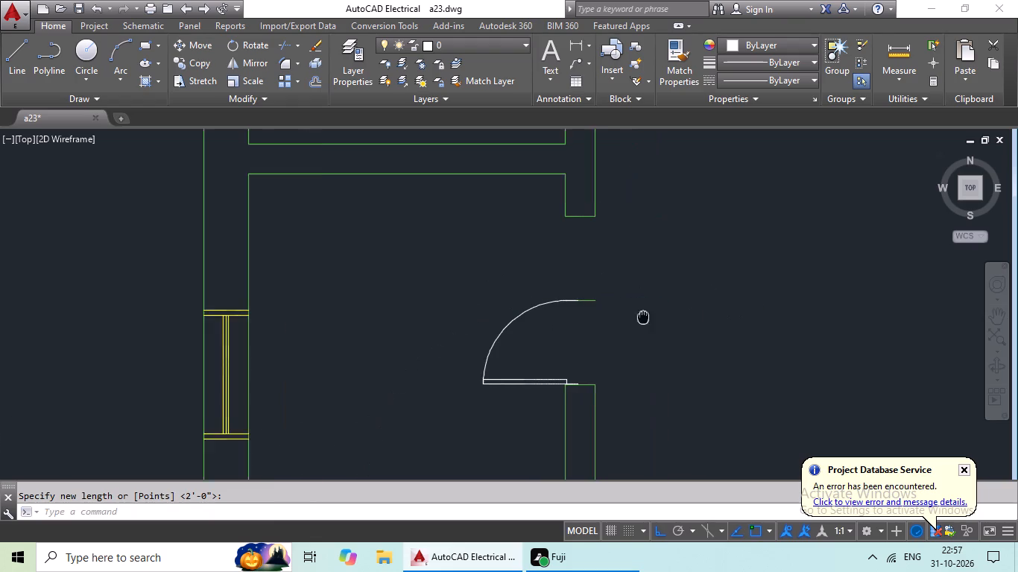
middle_click_drag(642, 317, 642, 317)
scroll(656, 337, "down", 1)
middle_click_drag(722, 329, 614, 356)
scroll(665, 340, "down", 1)
middle_click(682, 331)
middle_click_drag(660, 338, 503, 375)
middle_click_drag(805, 336, 548, 367)
scroll(743, 375, "down", 1)
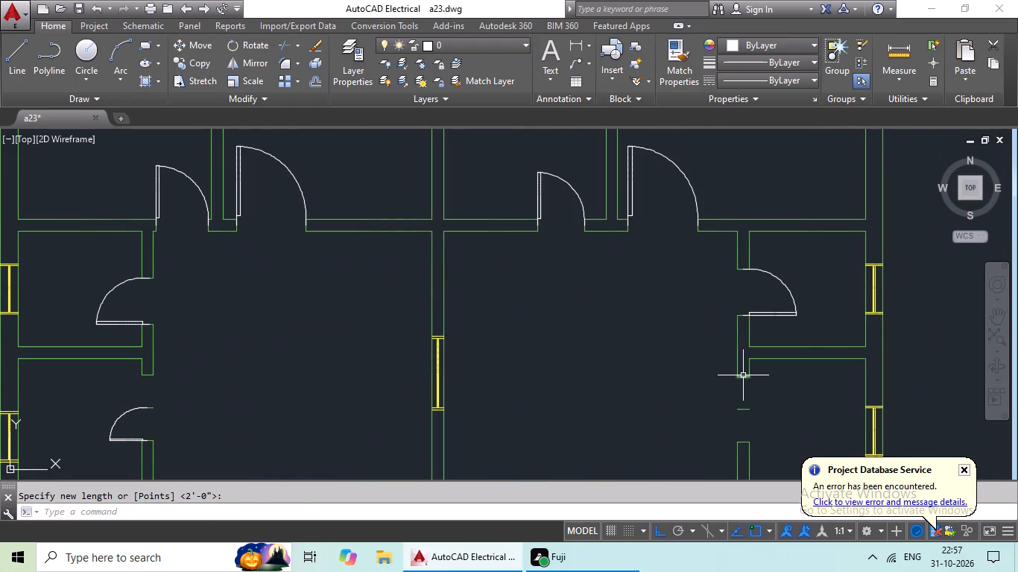
middle_click_drag(719, 381, 346, 381)
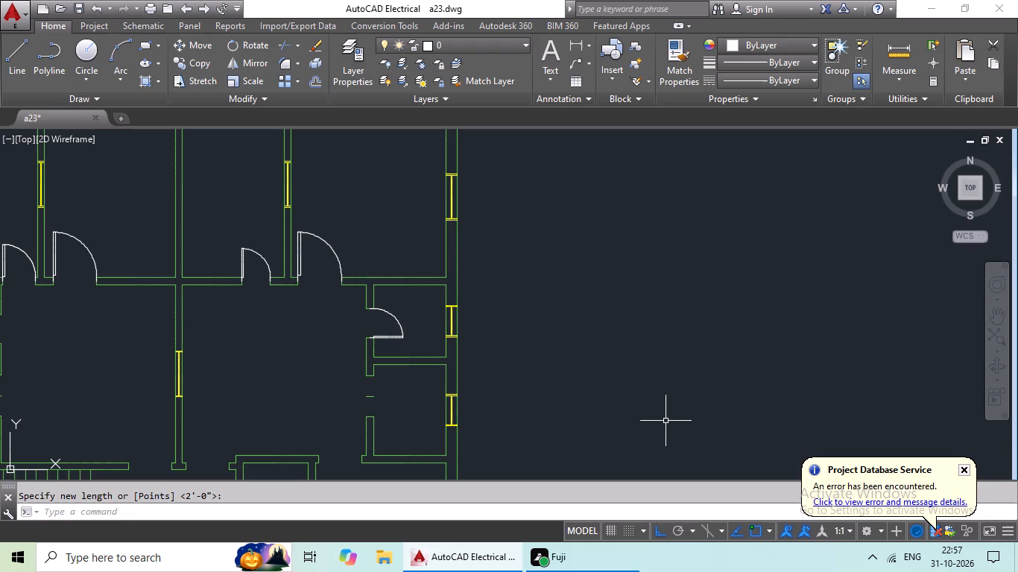
key("ctrl+c")
key("ctrl+v")
left_click(756, 316)
Mirror the spare door east of the plan about a horizontal line just north of it, erasing the source object.
middle_click_drag(864, 301, 828, 351)
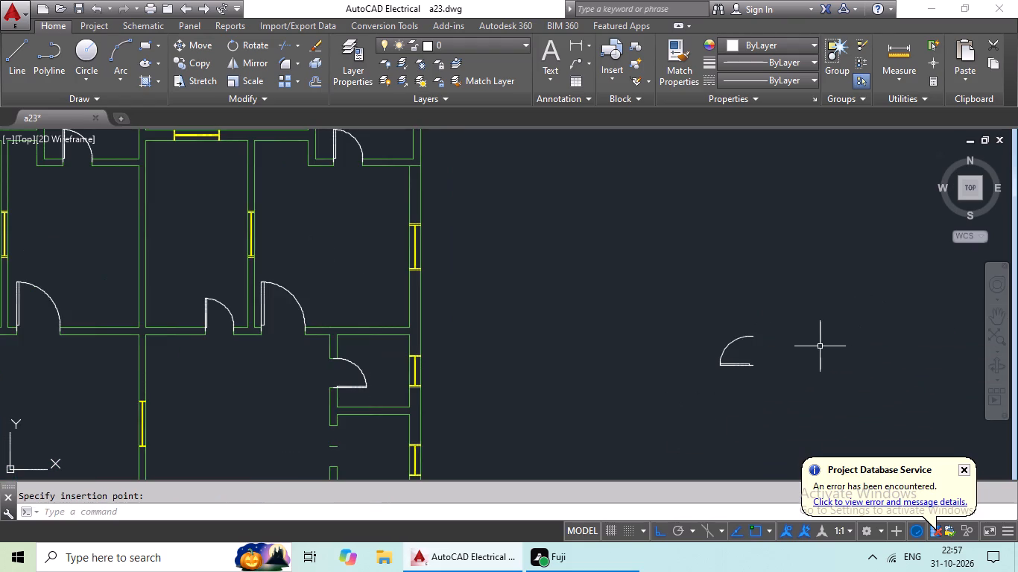
scroll(750, 338, "up", 2)
scroll(789, 289, "up", 2)
scroll(702, 393, "down", 2)
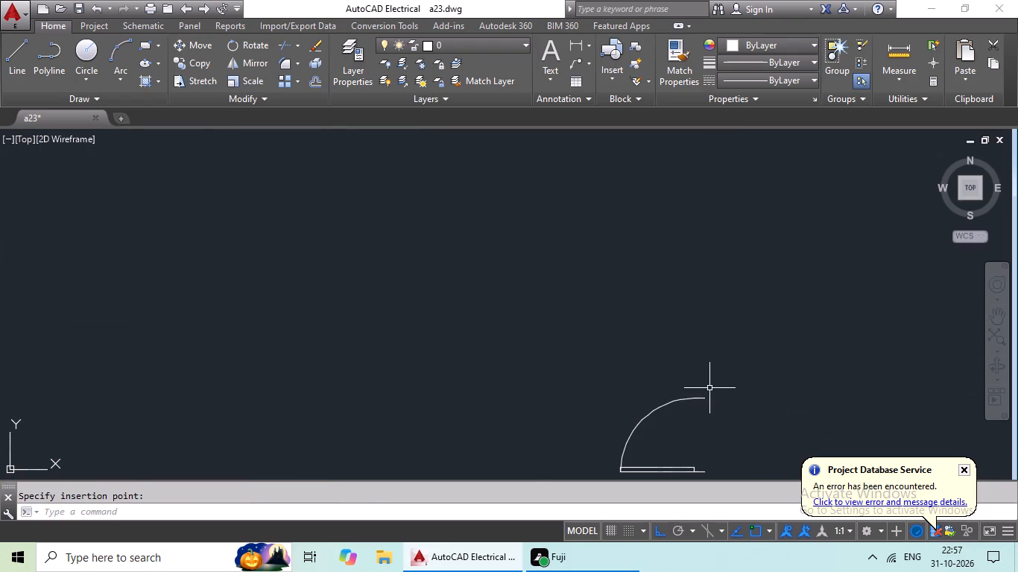
left_click(700, 398)
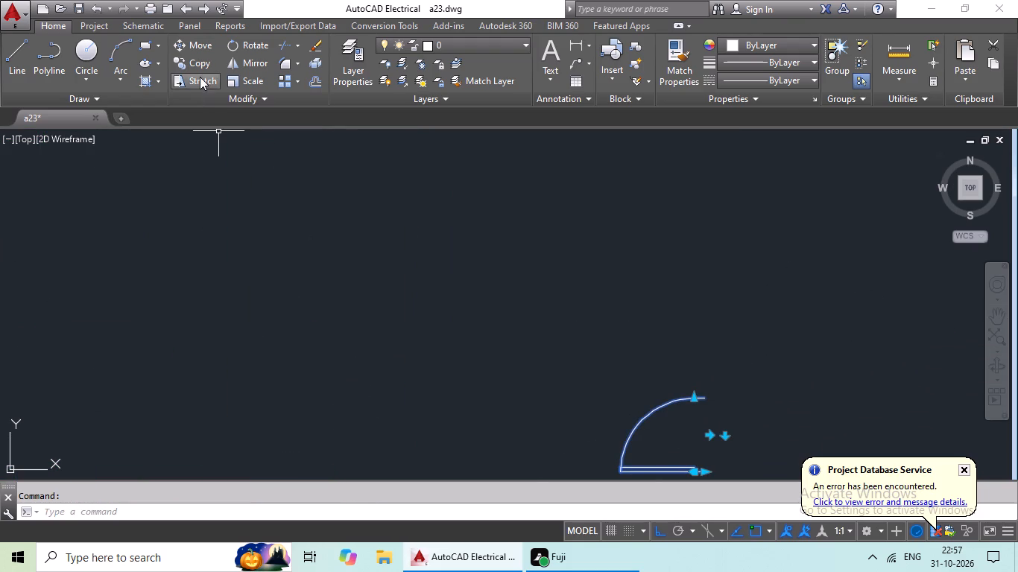
left_click_drag(255, 60, 256, 69)
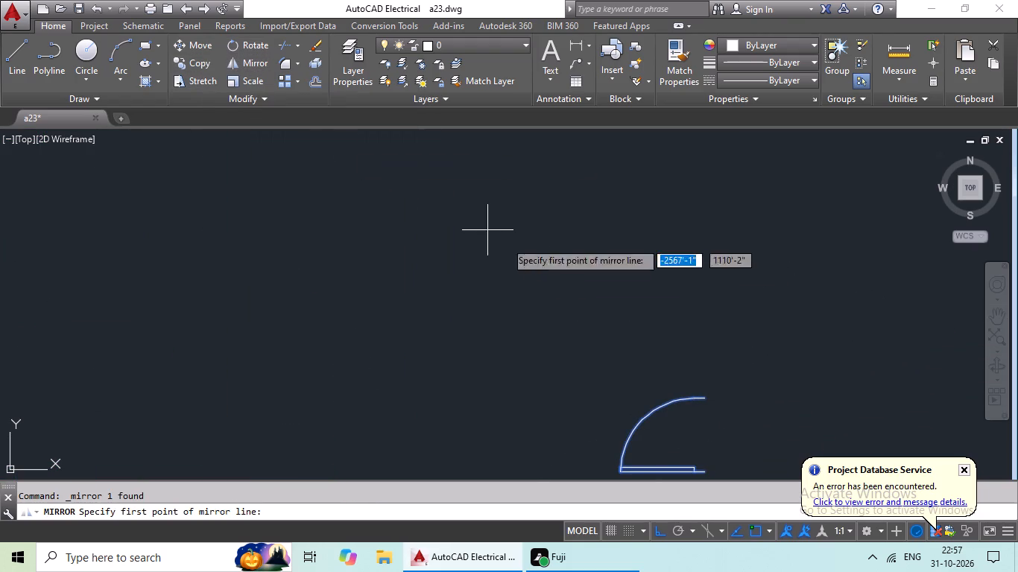
left_click_drag(702, 375, 674, 375)
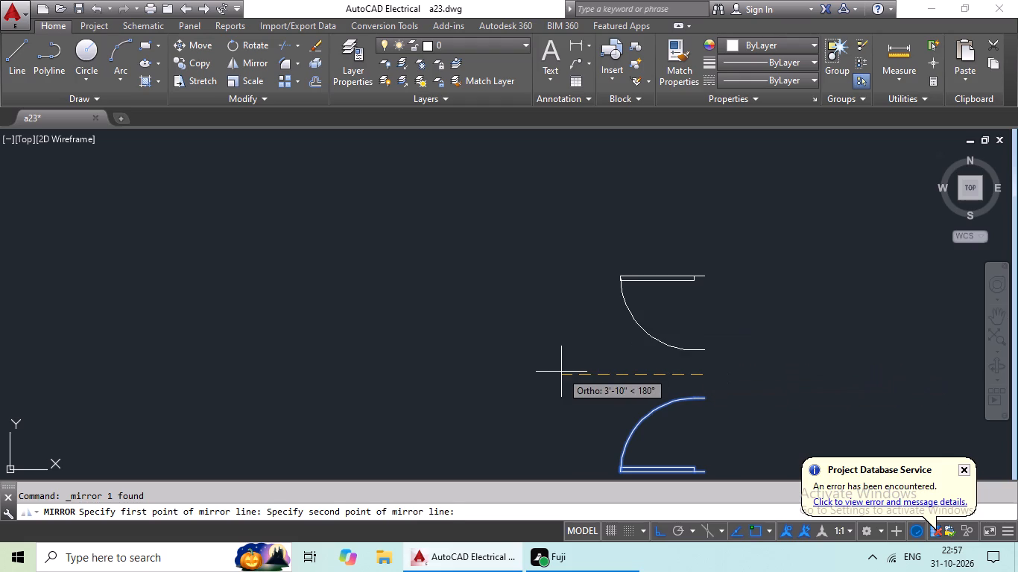
left_click(562, 371)
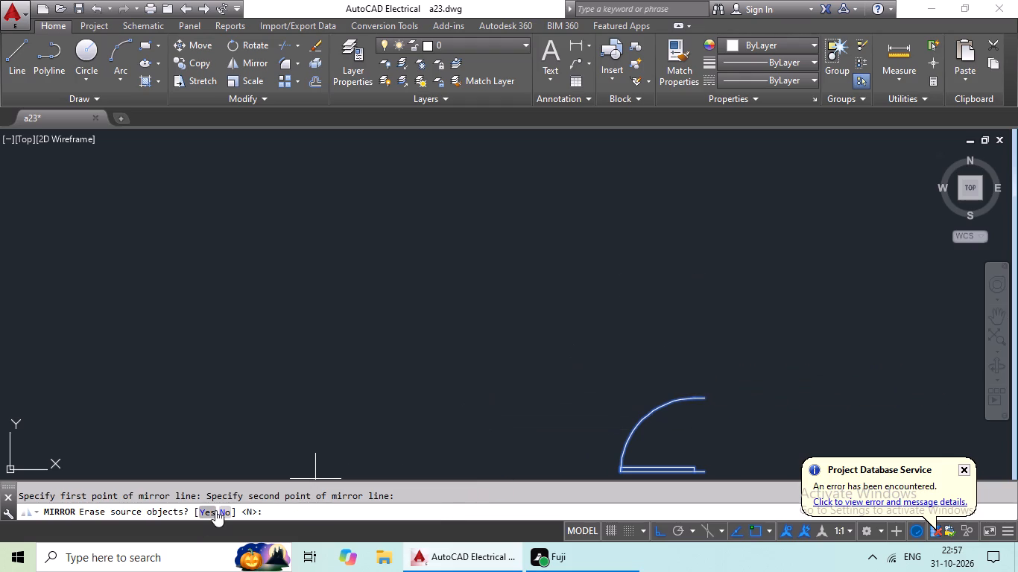
left_click(215, 510)
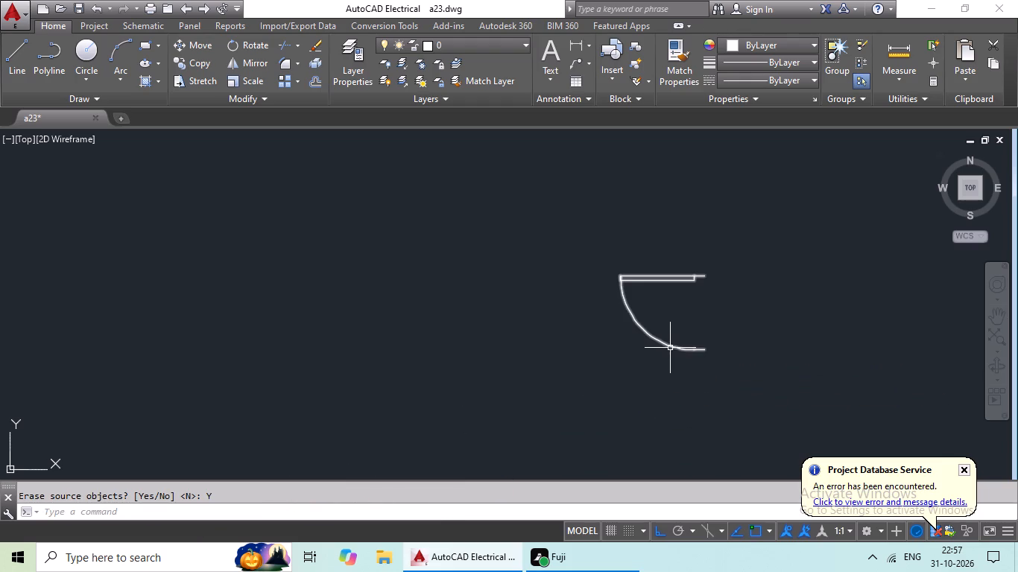
Copy the mirrored spare door to the north jamb of the east-wall opening in the lower small west room.
left_click(670, 348)
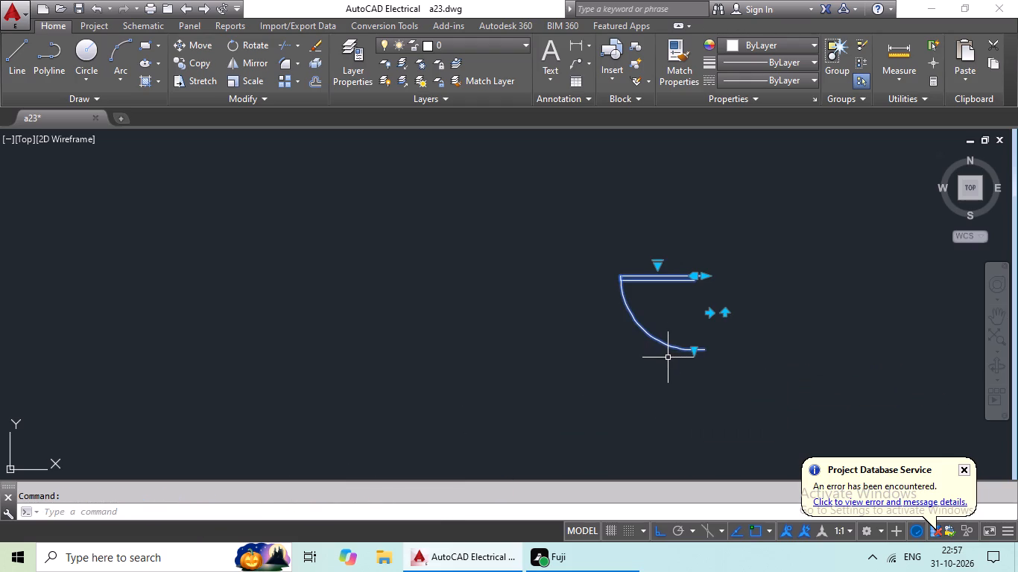
key("ctrl+c")
key("ctrl+v")
scroll(527, 301, "down", 2)
middle_click_drag(400, 337, 424, 337)
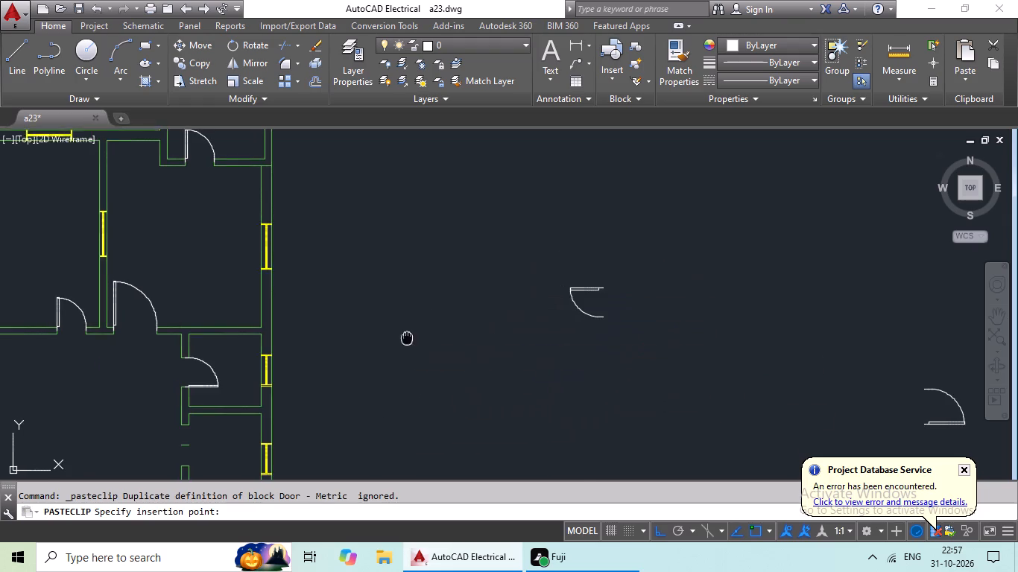
middle_click_drag(424, 337, 716, 275)
middle_click_drag(271, 357, 502, 304)
scroll(313, 320, "up", 3)
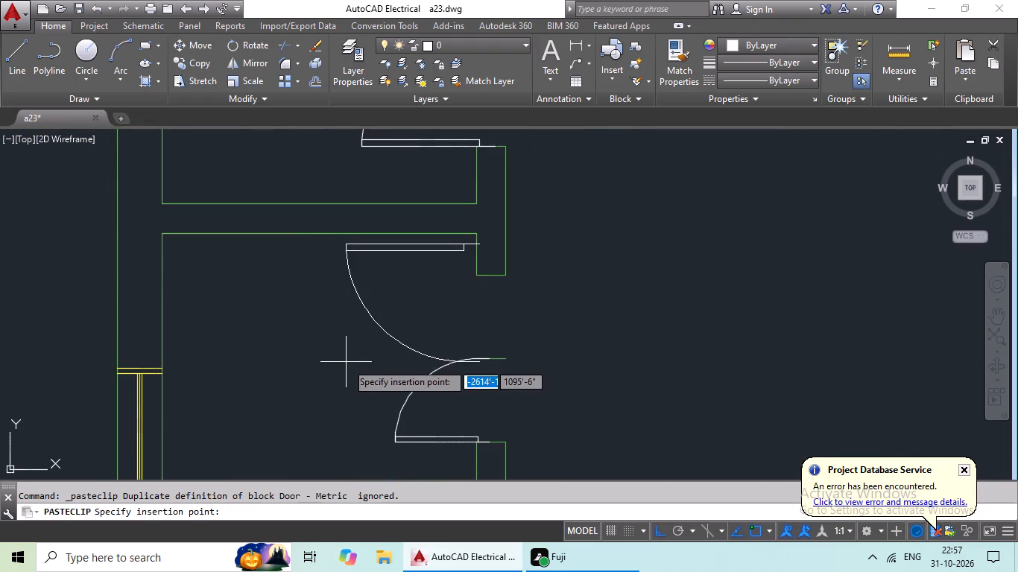
scroll(367, 358, "up", 2)
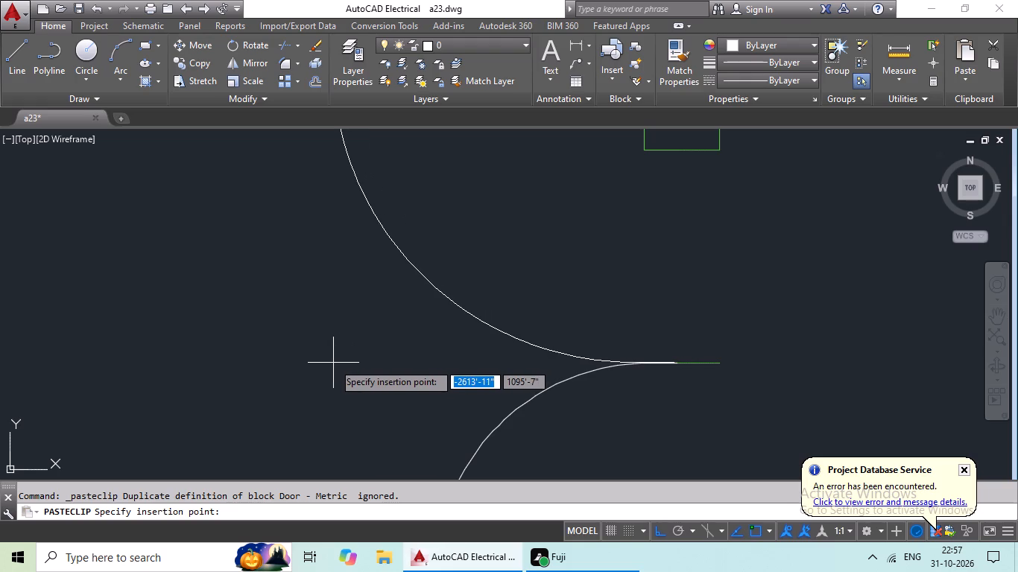
scroll(379, 364, "down", 2)
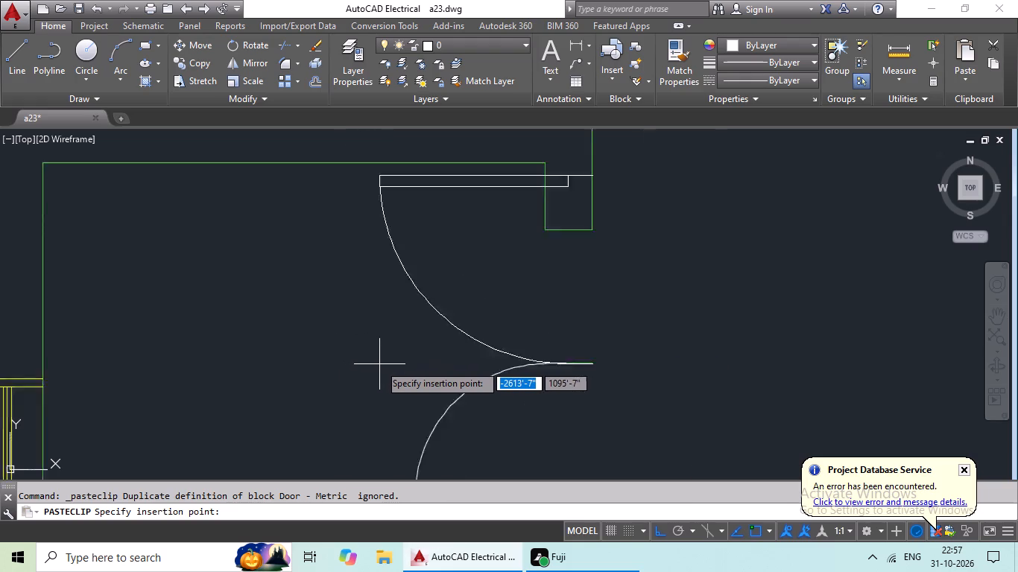
scroll(364, 395, "up", 2)
scroll(364, 397, "down", 2)
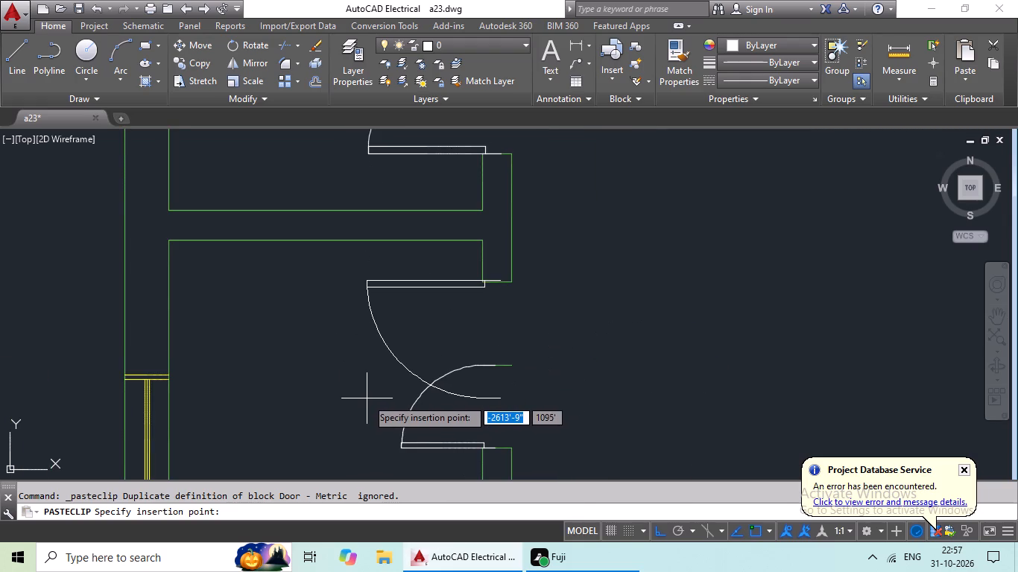
left_click(367, 400)
Scale the north-jamb door by reference from its jamb point so its swing ends at the opening's middle line.
left_click(463, 290)
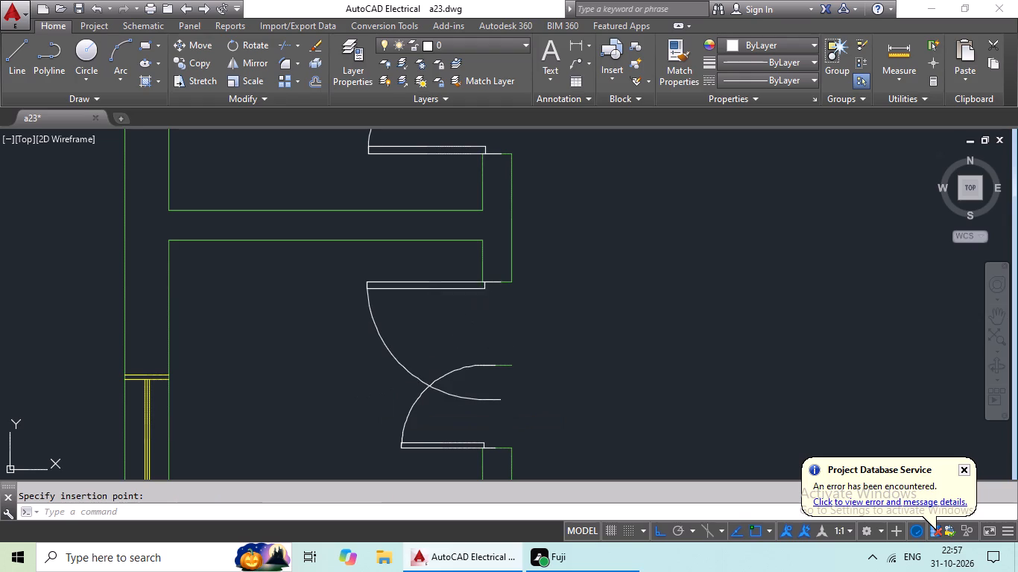
left_click(254, 83)
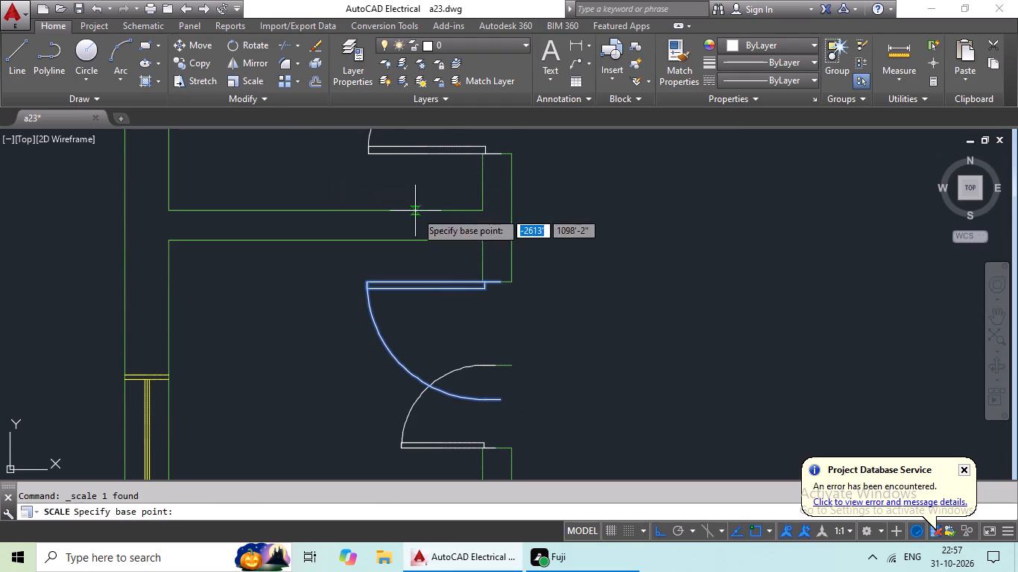
scroll(538, 285, "up", 3)
left_click(385, 276)
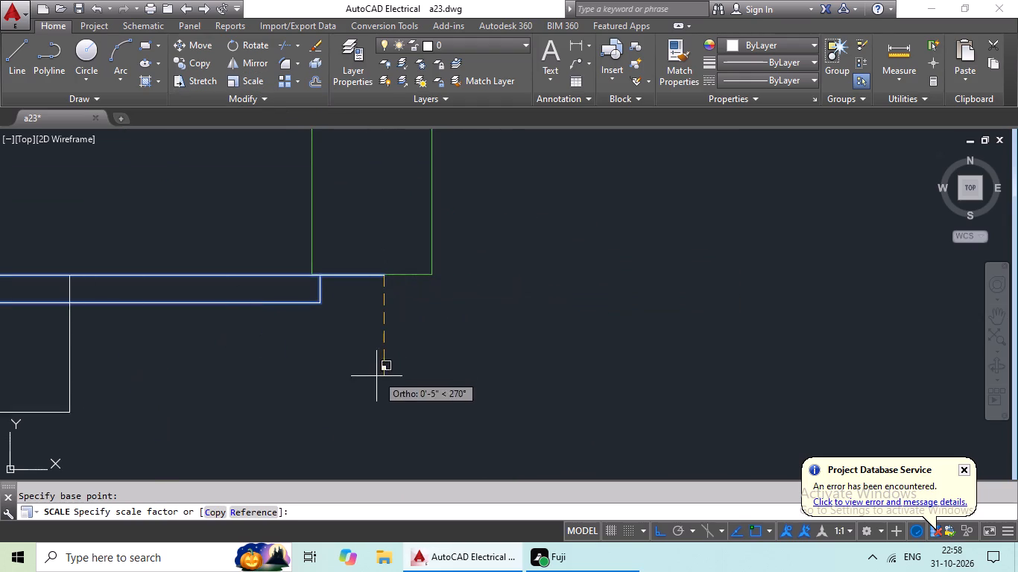
left_click(257, 509)
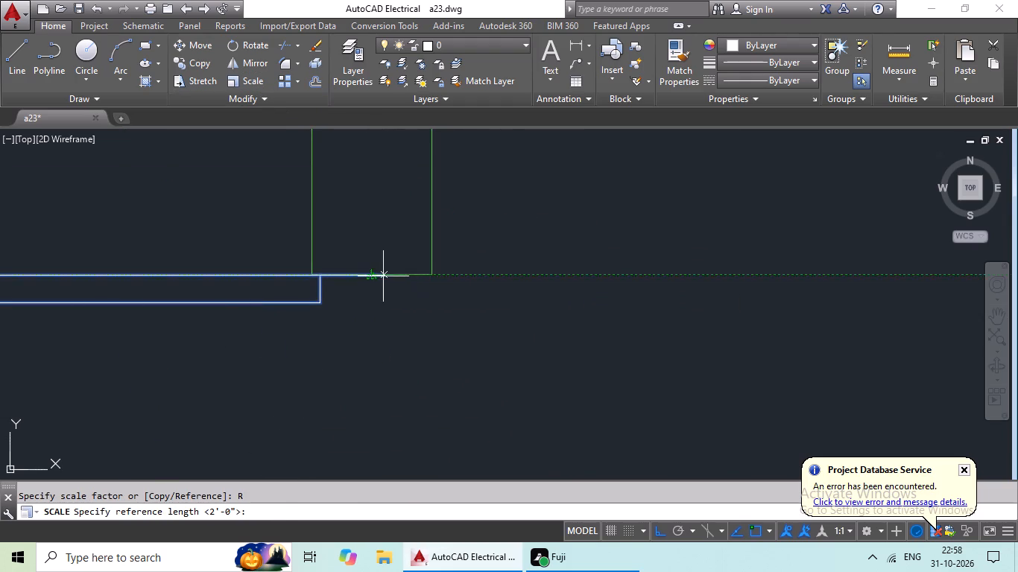
left_click(384, 276)
middle_click_drag(381, 355, 446, 170)
scroll(431, 209, "down", 2)
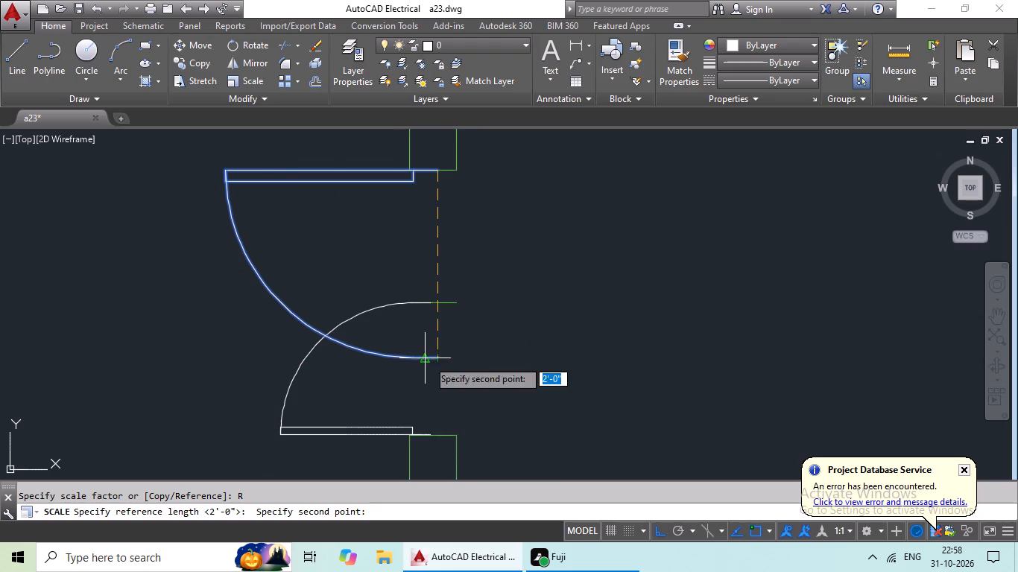
left_click(428, 360)
scroll(428, 305, "up", 3)
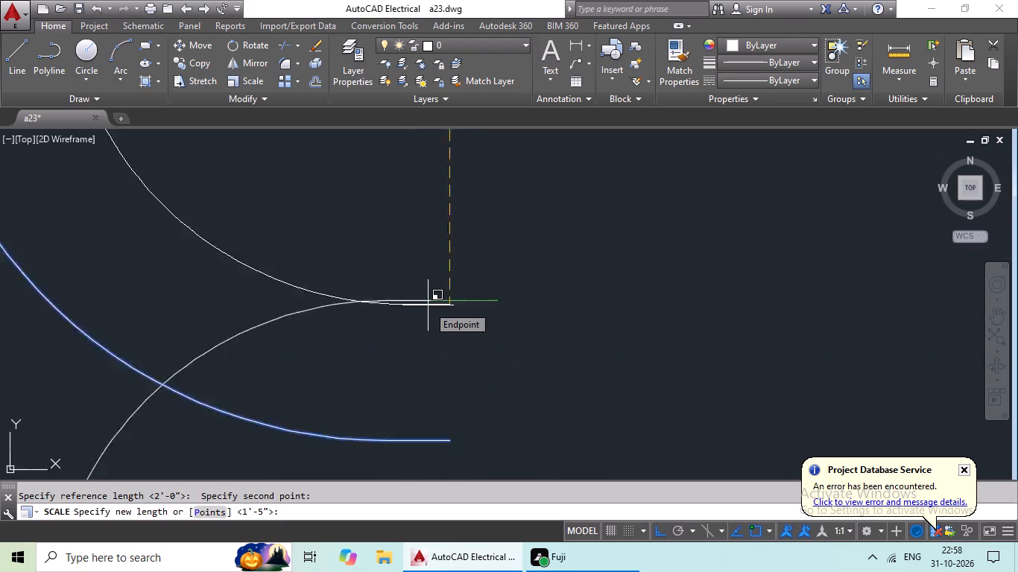
scroll(431, 296, "up", 2)
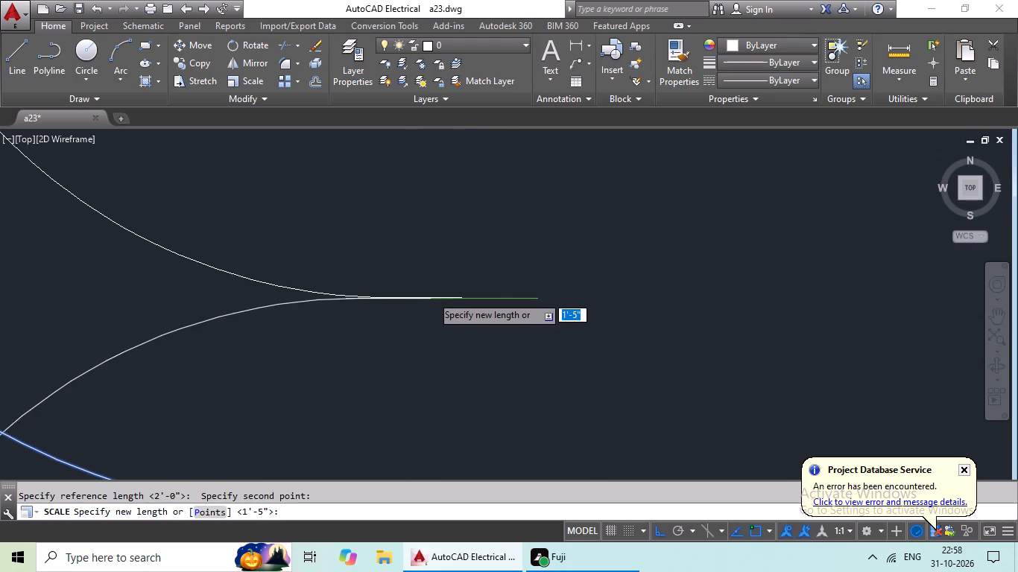
scroll(431, 296, "up", 3)
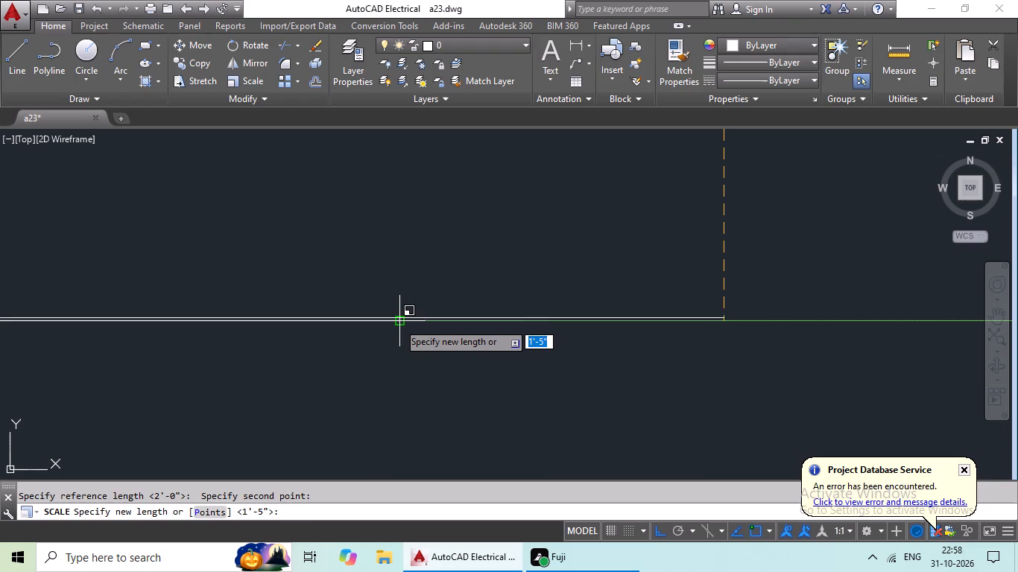
left_click(396, 325)
scroll(496, 307, "down", 3)
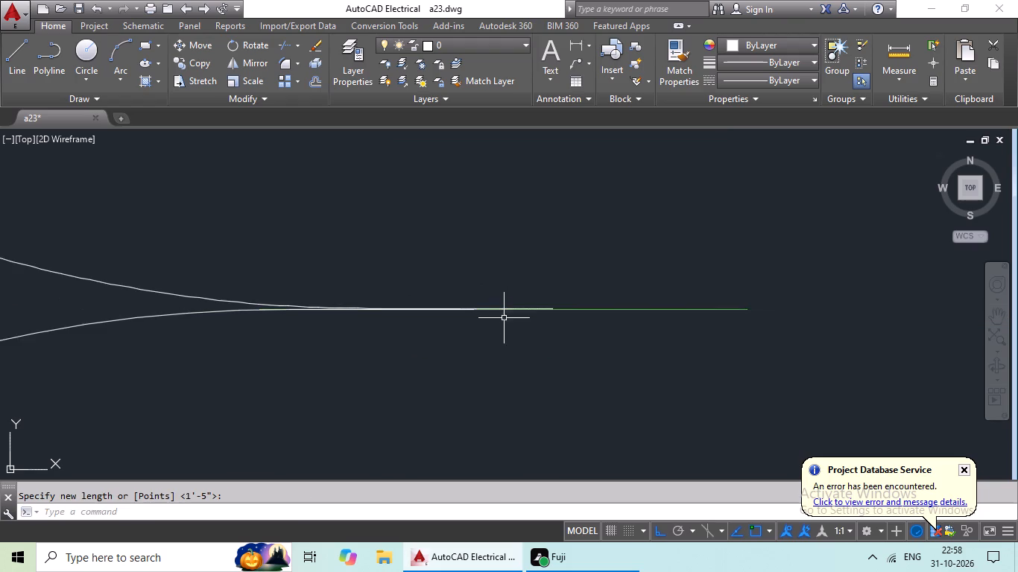
Stretch the north-jamb door in the lower small west room's opening southward so its swing end meets the middle line.
scroll(499, 322, "down", 3)
scroll(495, 342, "up", 8)
middle_click_drag(509, 340, 546, 471)
middle_click_drag(559, 400, 550, 494)
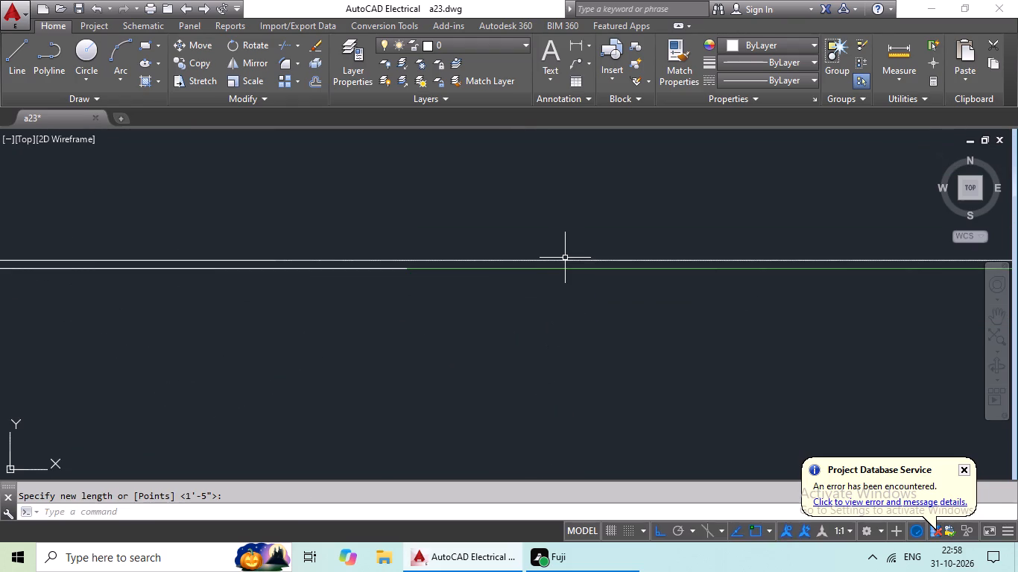
scroll(565, 258, "down", 11)
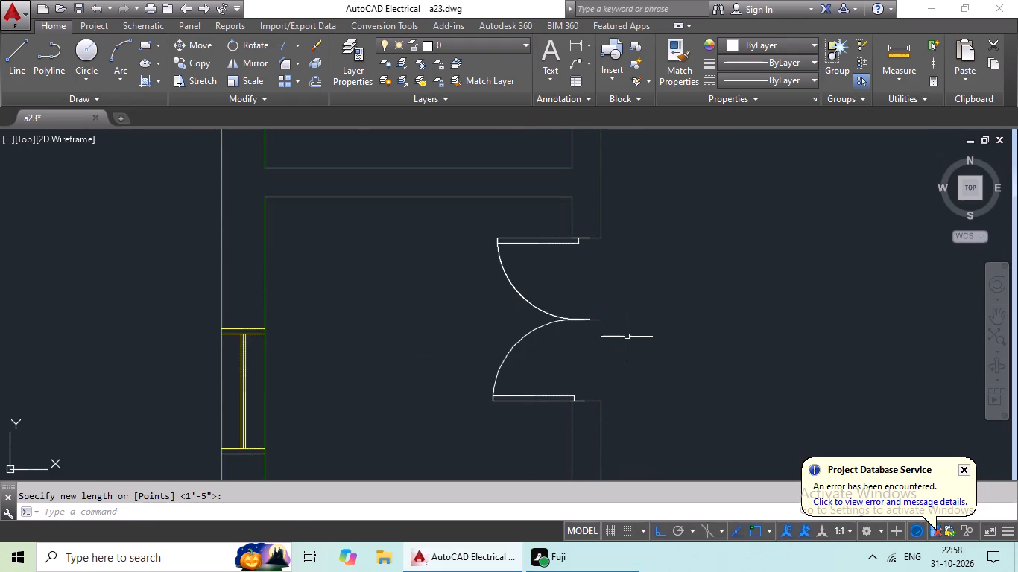
scroll(589, 332, "up", 7)
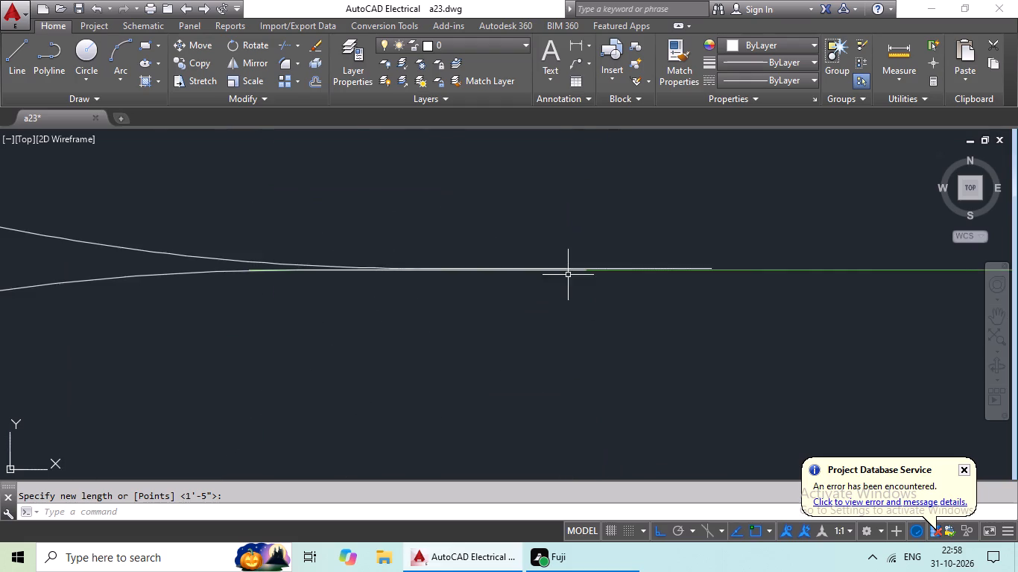
scroll(566, 270, "up", 4)
left_click(570, 257)
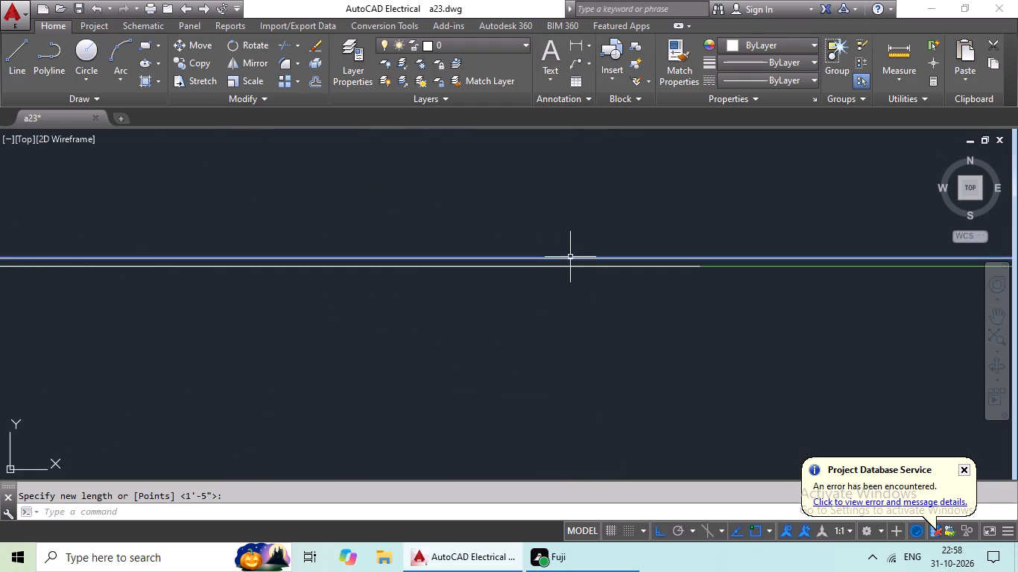
left_click(212, 78)
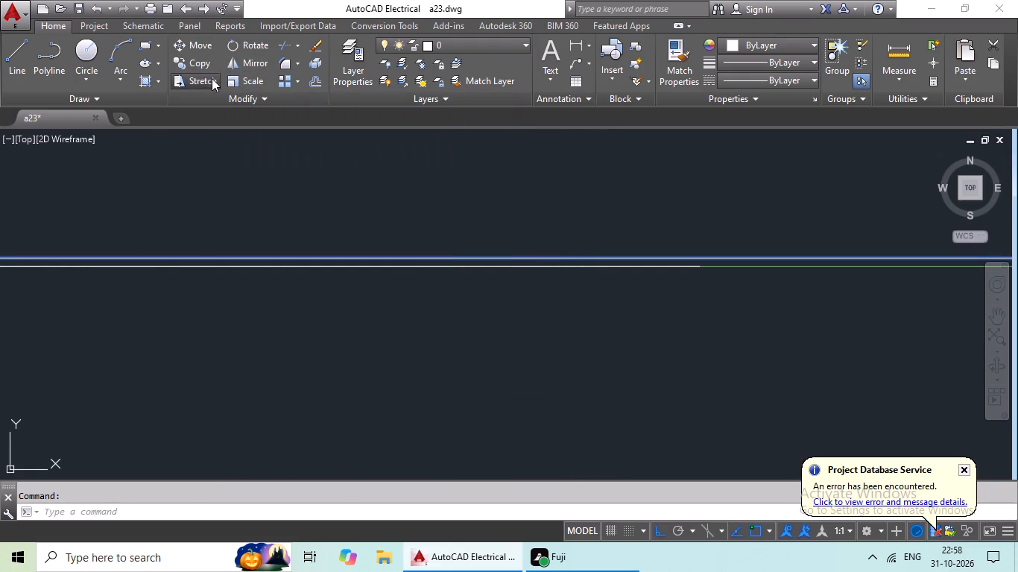
left_click(498, 255)
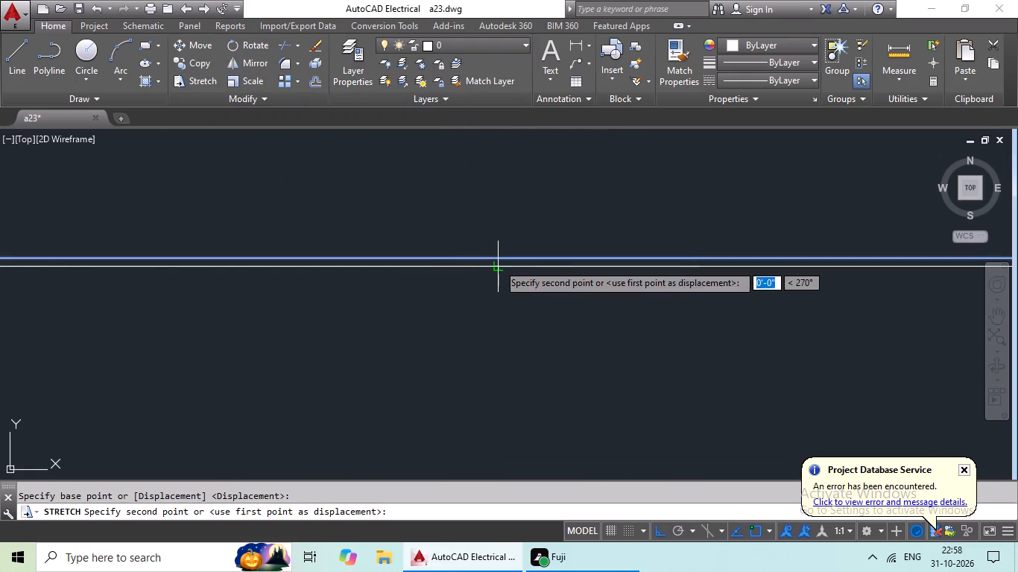
left_click(498, 264)
Copy both doors and the middle line of the lower small west room's opening into the empty area east of the plan.
scroll(519, 262, "down", 13)
middle_click_drag(677, 311, 513, 319)
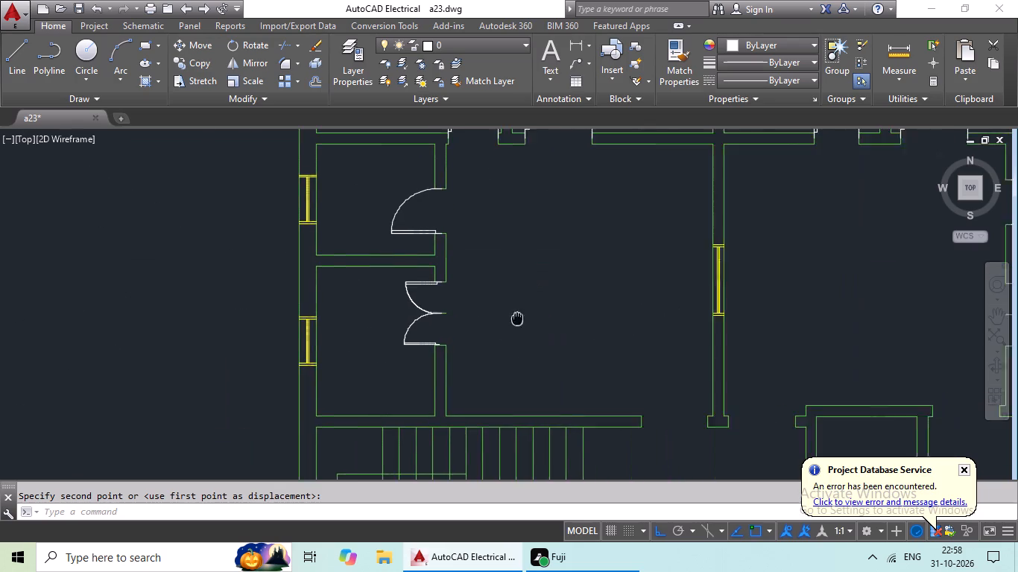
middle_click_drag(513, 319, 510, 319)
scroll(522, 325, "down", 2)
middle_click_drag(525, 314, 399, 306)
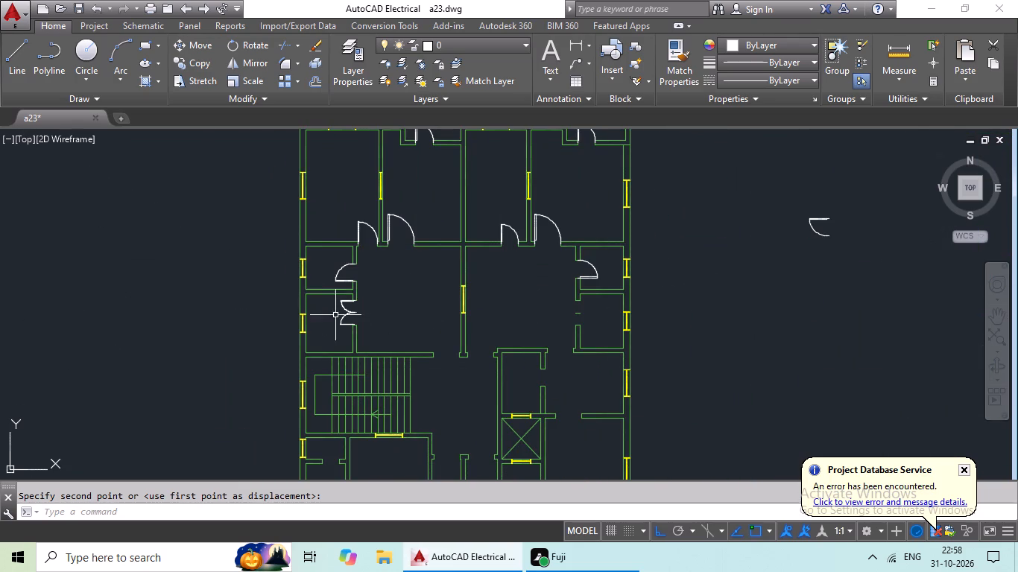
scroll(361, 310, "up", 4)
left_click_drag(374, 290, 298, 375)
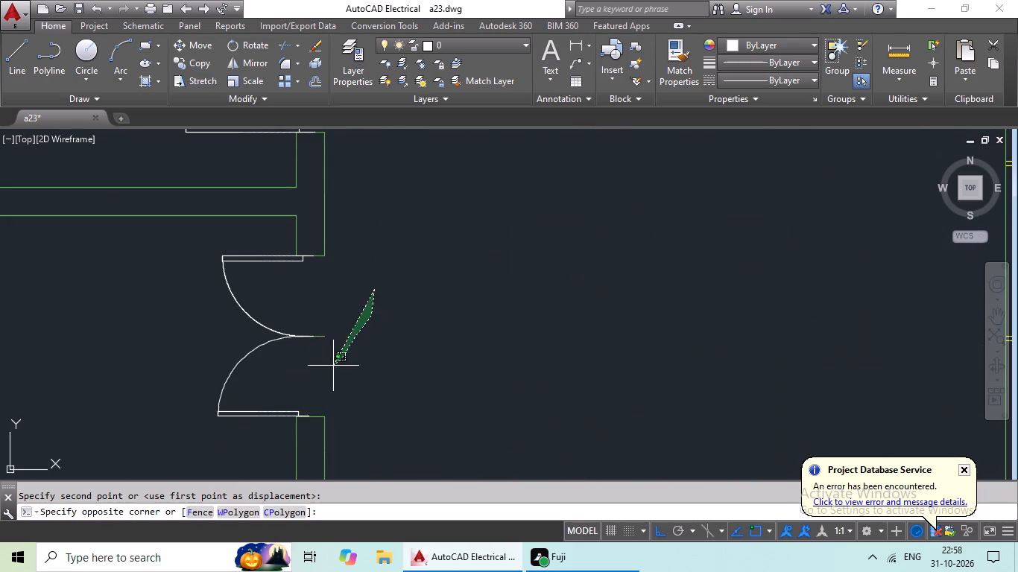
left_click_drag(298, 375, 189, 304)
key("ctrl+c")
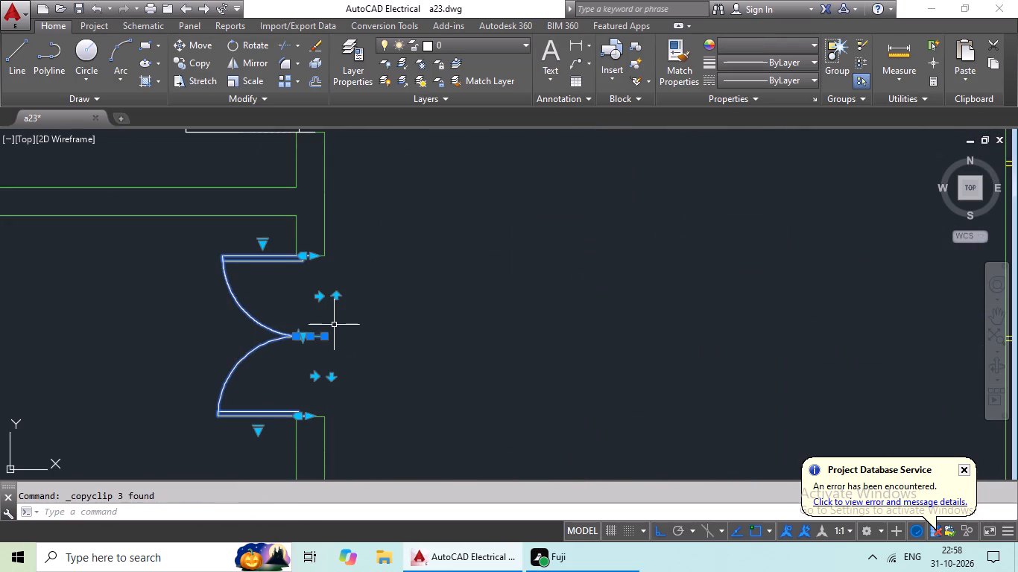
key("ctrl+v")
scroll(507, 269, "down", 1, "ctrl")
middle_click_drag(493, 298, 83, 369)
scroll(452, 401, "down", 2)
middle_click_drag(622, 396, 221, 393)
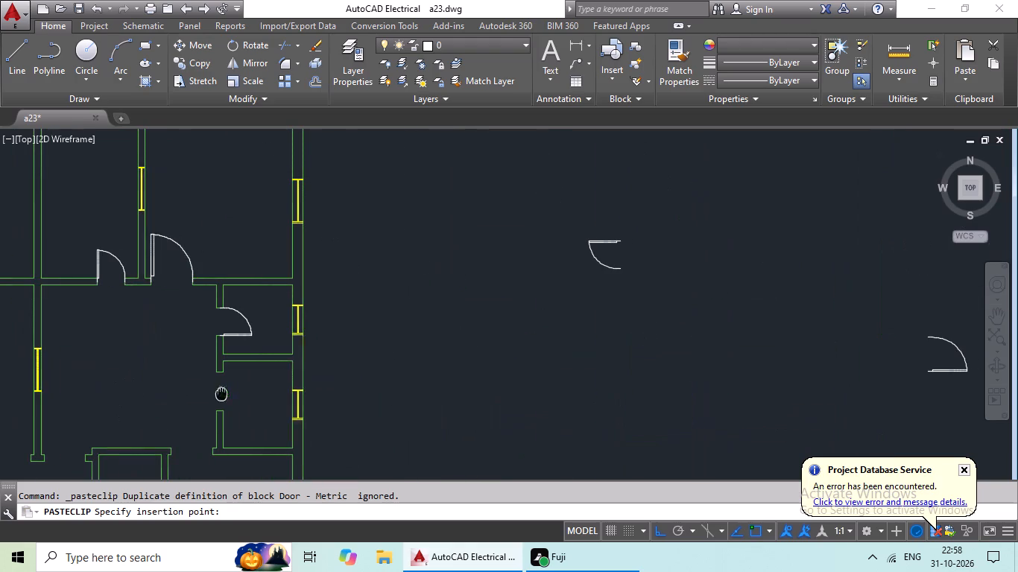
left_click(580, 378)
Mirror the spare door pair and its middle line about a vertical line just east of it, erasing the source objects.
scroll(596, 371, "up", 3)
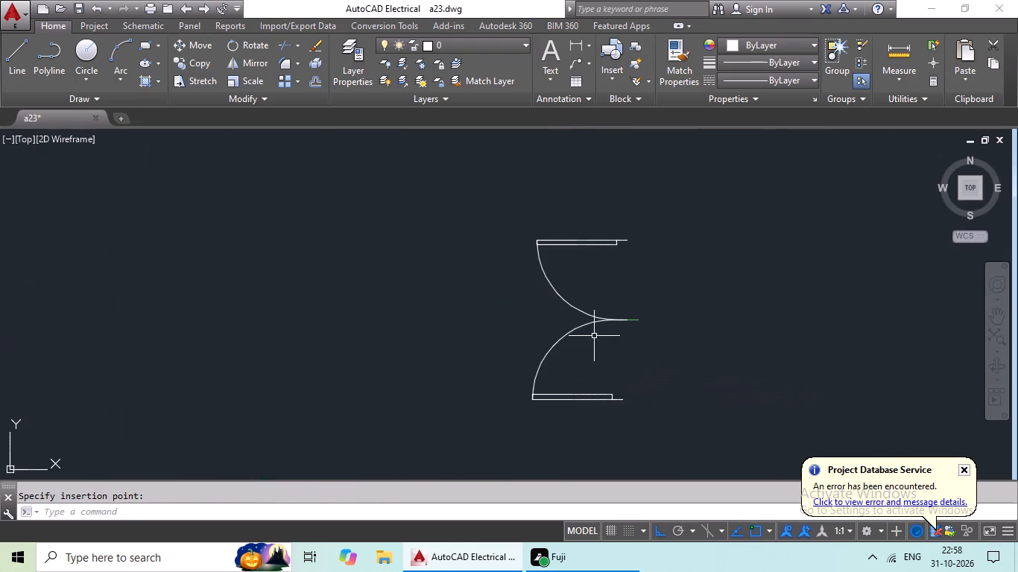
scroll(598, 326, "up", 2)
left_click(601, 310)
scroll(666, 325, "down", 3)
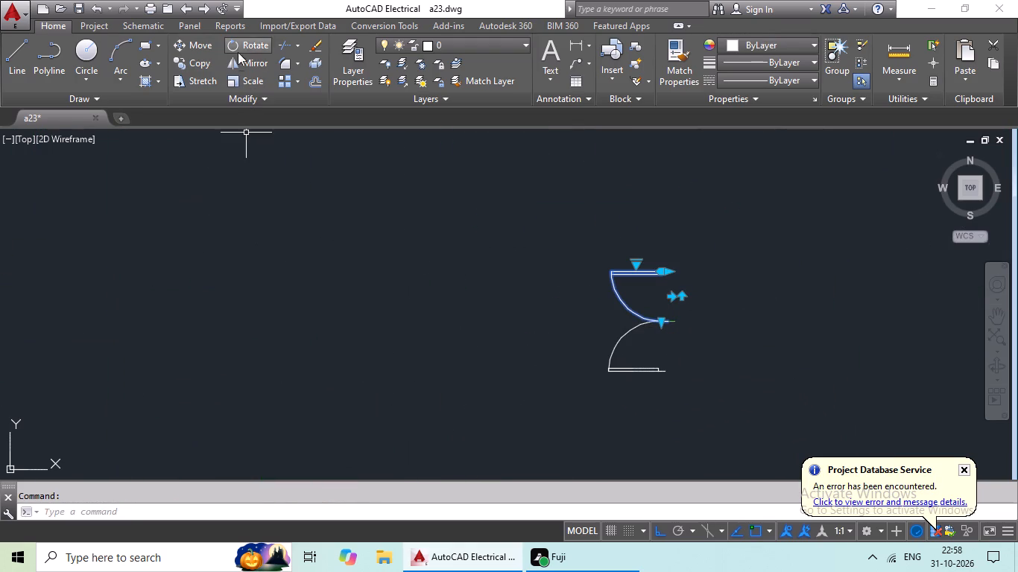
scroll(703, 276, "down", 2)
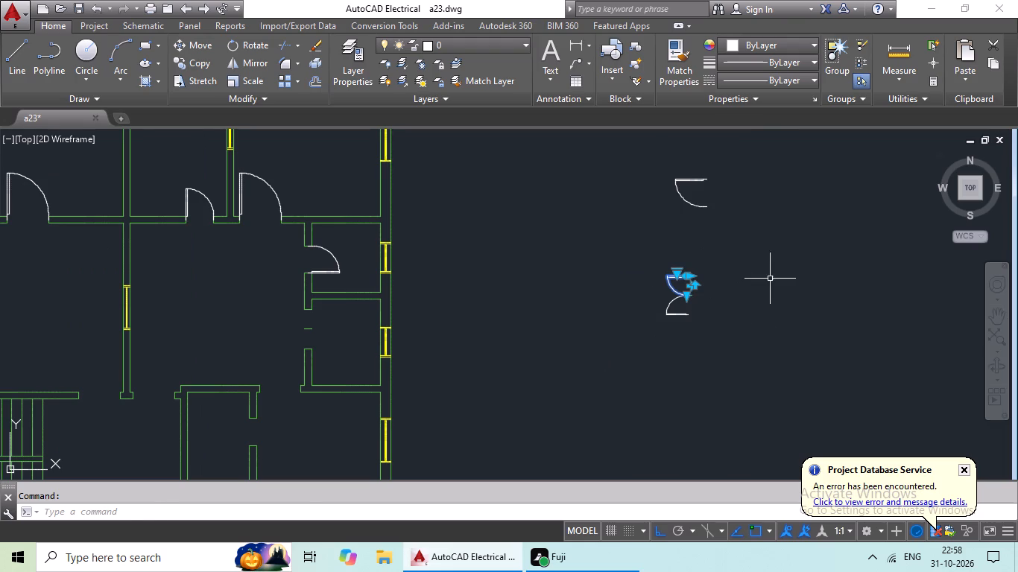
left_click_drag(771, 285, 544, 293)
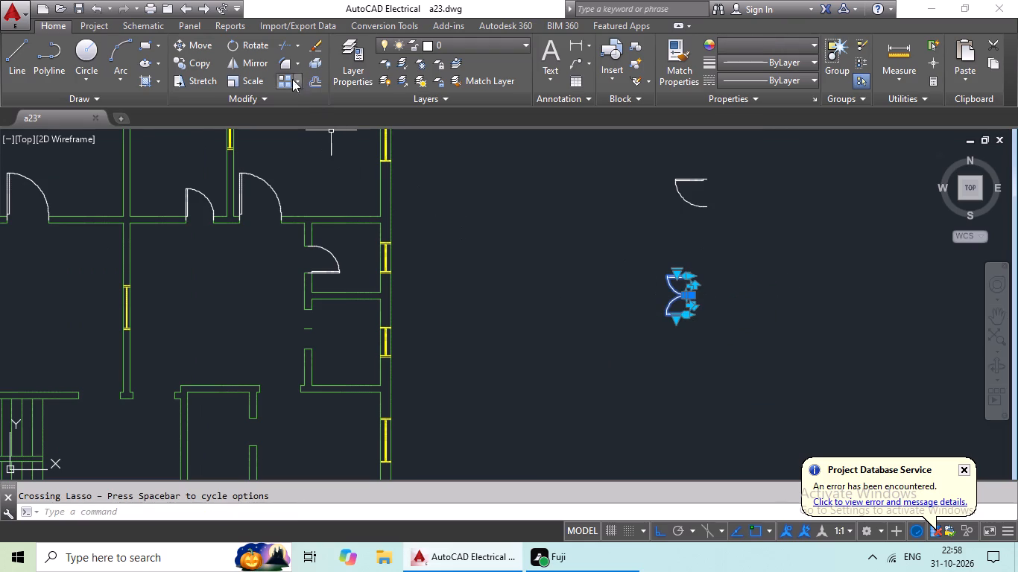
left_click(259, 63)
left_click_drag(727, 317, 728, 317)
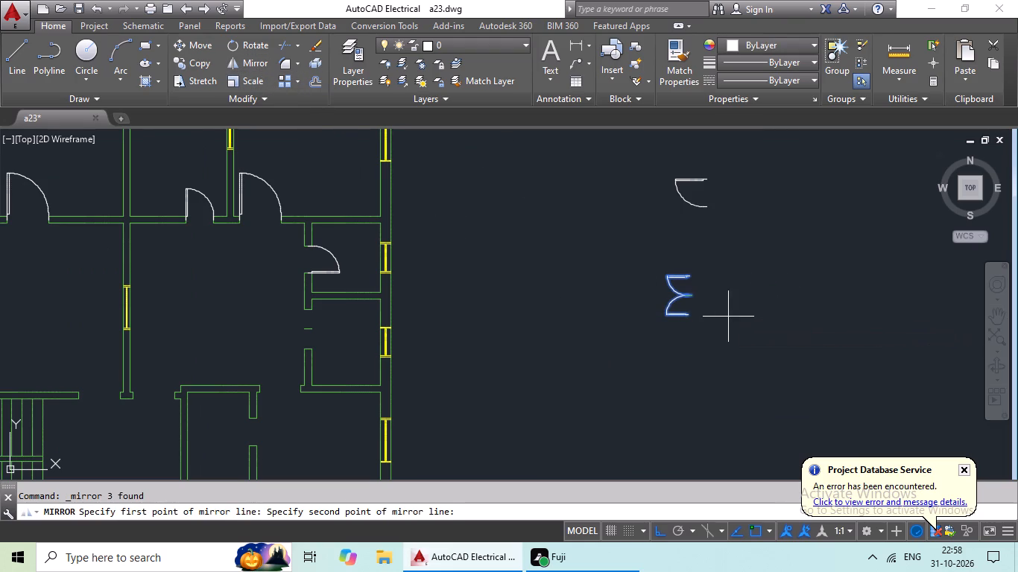
left_click_drag(728, 317, 730, 287)
left_click(721, 223)
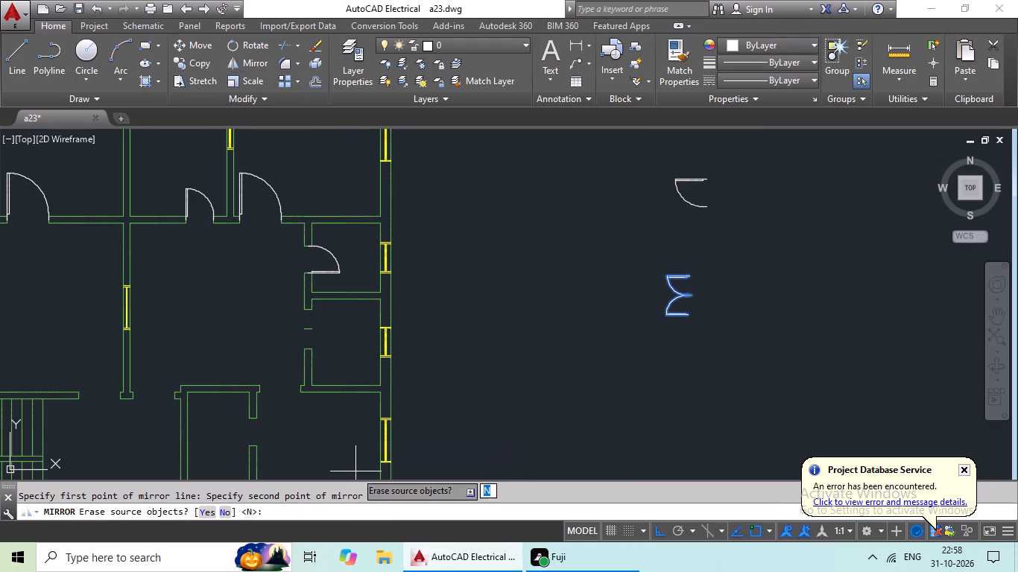
left_click(203, 514)
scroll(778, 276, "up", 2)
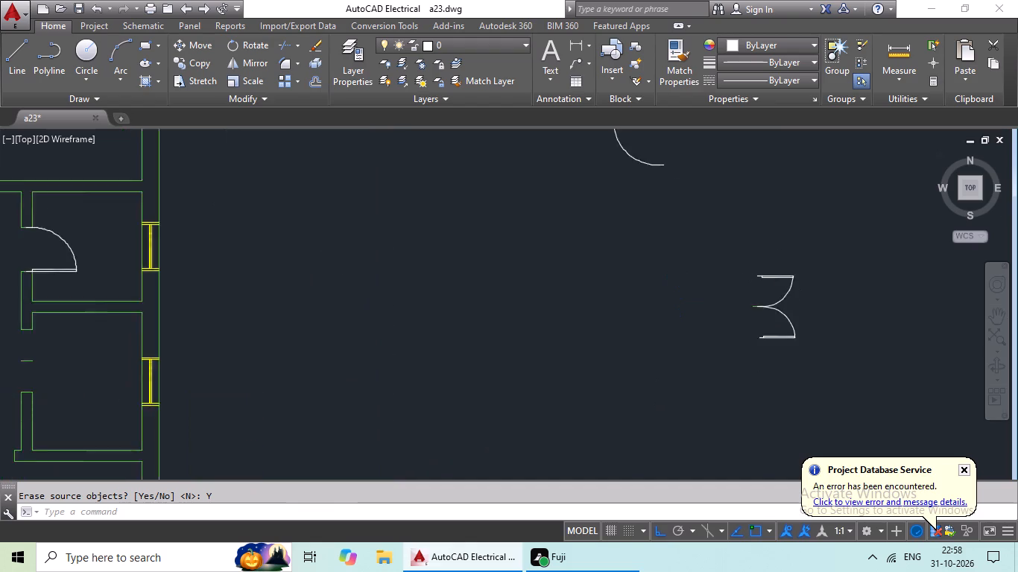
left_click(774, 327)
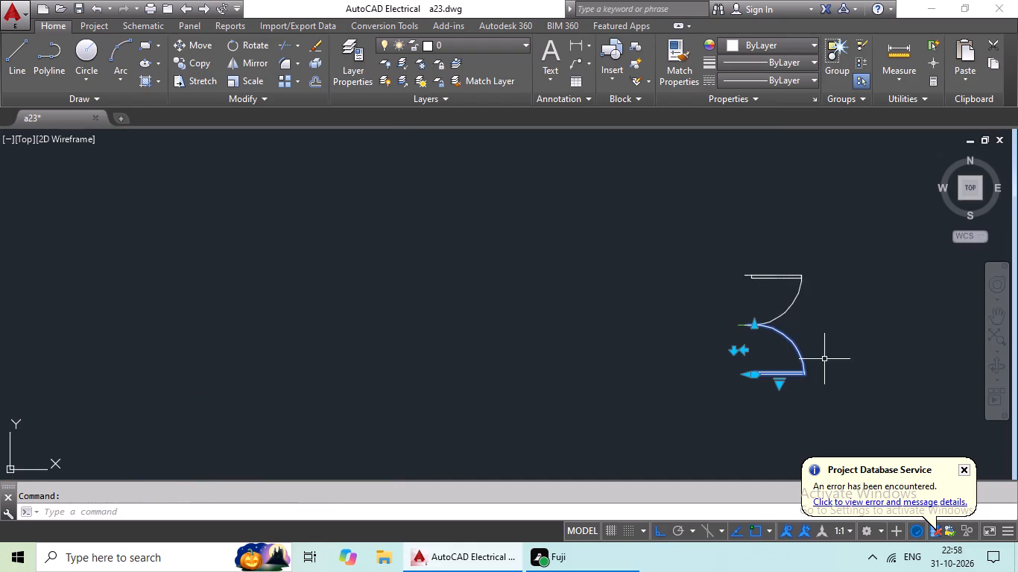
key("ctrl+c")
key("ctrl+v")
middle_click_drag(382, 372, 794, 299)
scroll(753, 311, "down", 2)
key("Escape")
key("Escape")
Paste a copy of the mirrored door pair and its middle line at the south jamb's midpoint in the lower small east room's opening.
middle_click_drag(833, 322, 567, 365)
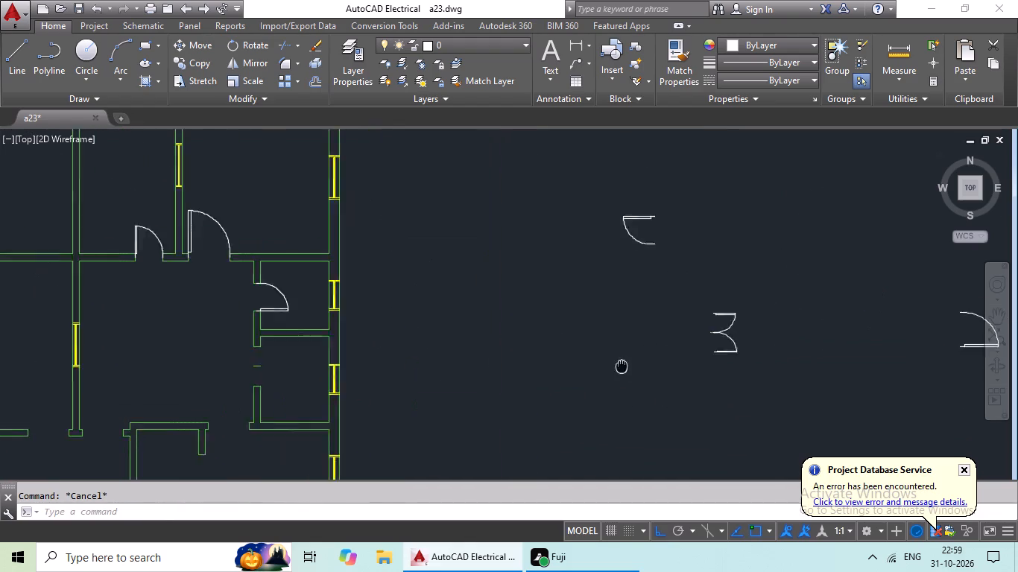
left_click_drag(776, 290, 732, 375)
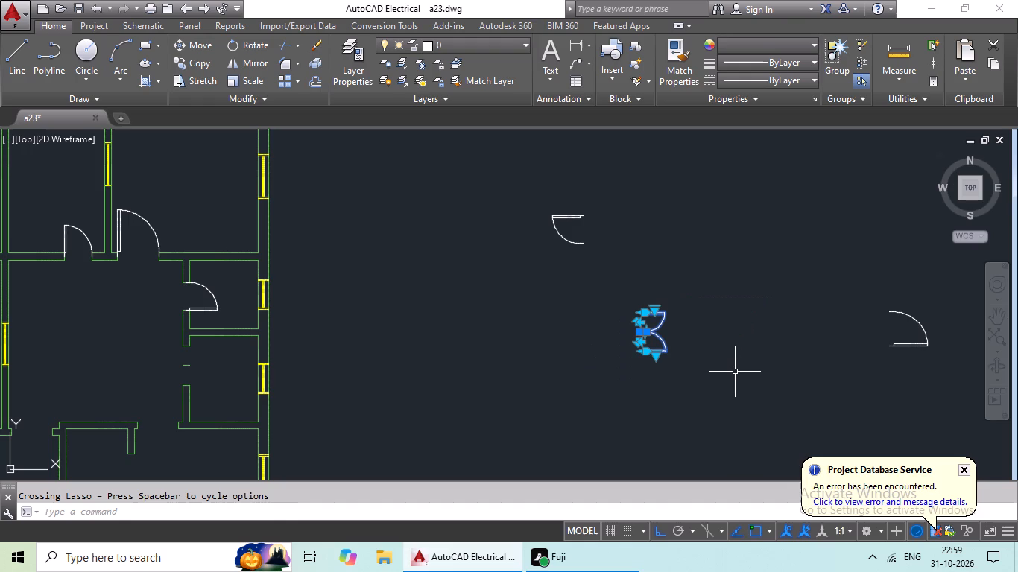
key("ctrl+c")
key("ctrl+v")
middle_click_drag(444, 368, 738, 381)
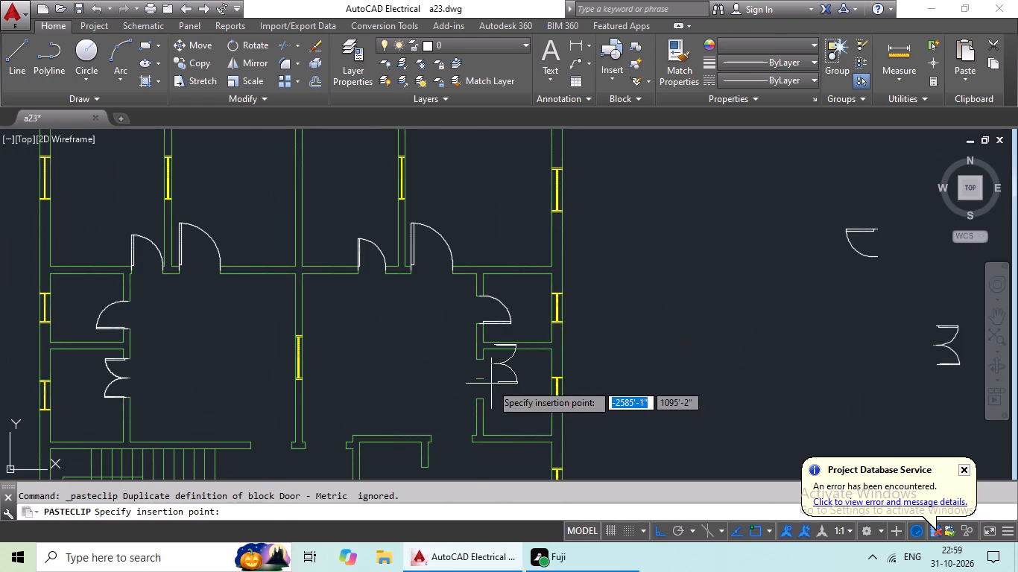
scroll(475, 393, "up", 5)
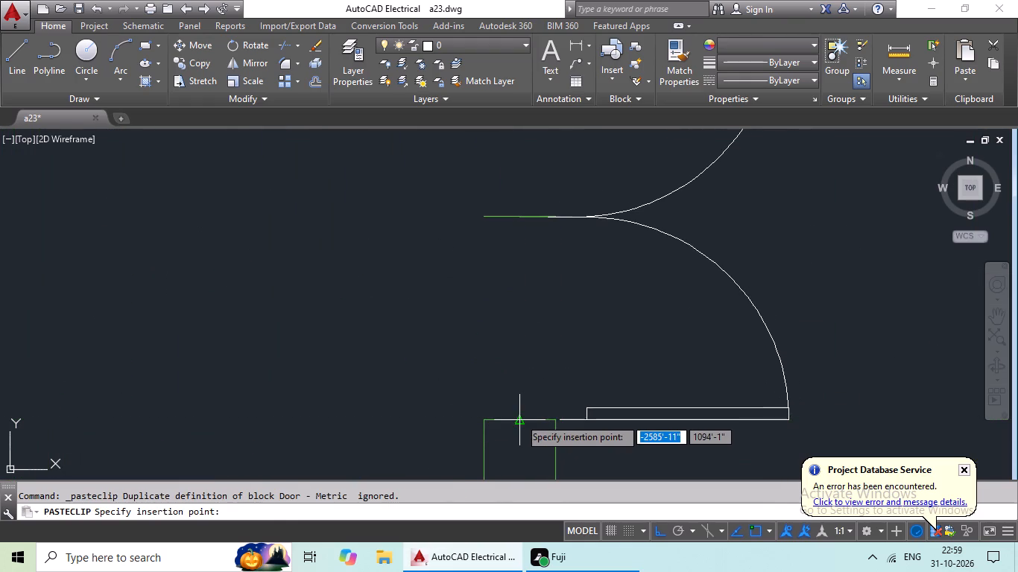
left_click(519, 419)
Erase the pasted door pair and all middle lines from the lower small east room's west-wall opening.
scroll(566, 376, "down", 3)
scroll(673, 331, "down", 1)
scroll(596, 338, "up", 4)
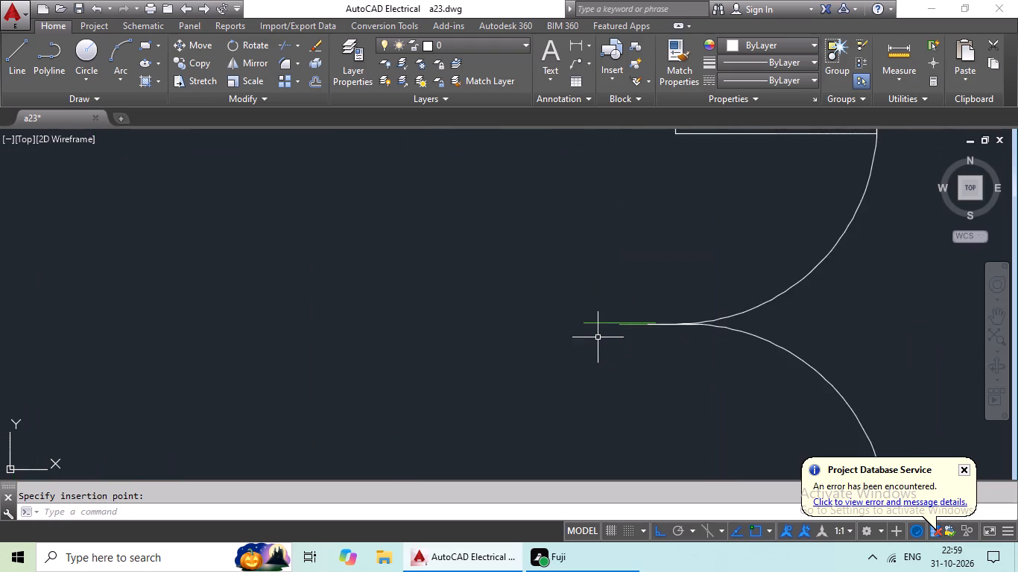
scroll(607, 334, "down", 2)
scroll(648, 273, "up", 3)
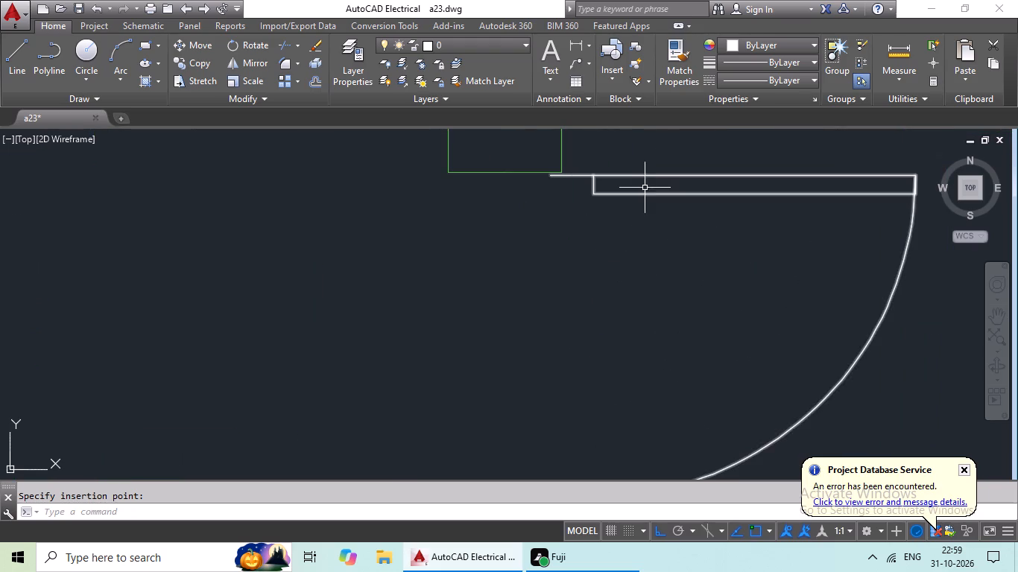
scroll(654, 176, "down", 3)
left_click_drag(752, 250, 560, 265)
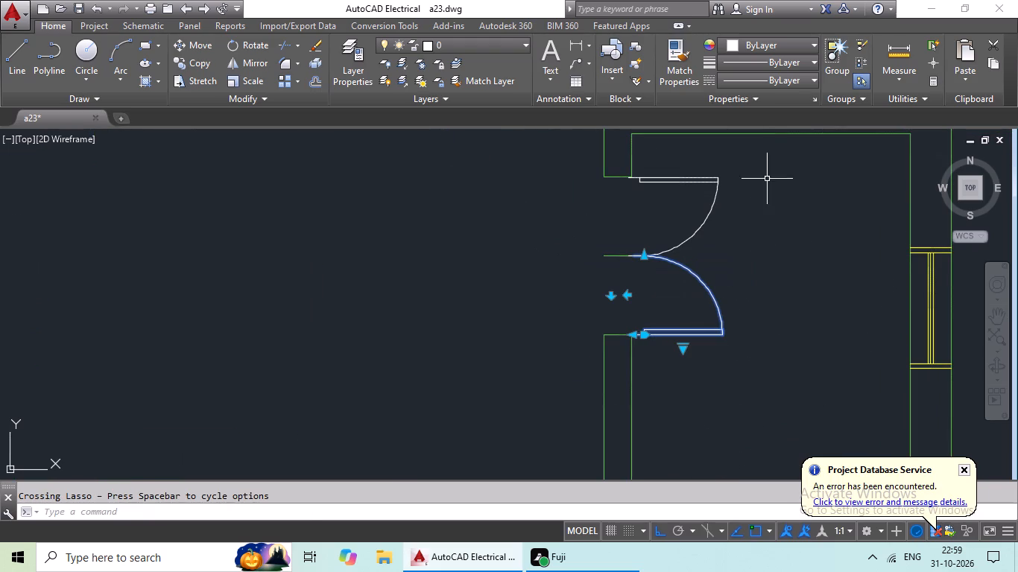
left_click_drag(739, 159, 624, 259)
key("Delete")
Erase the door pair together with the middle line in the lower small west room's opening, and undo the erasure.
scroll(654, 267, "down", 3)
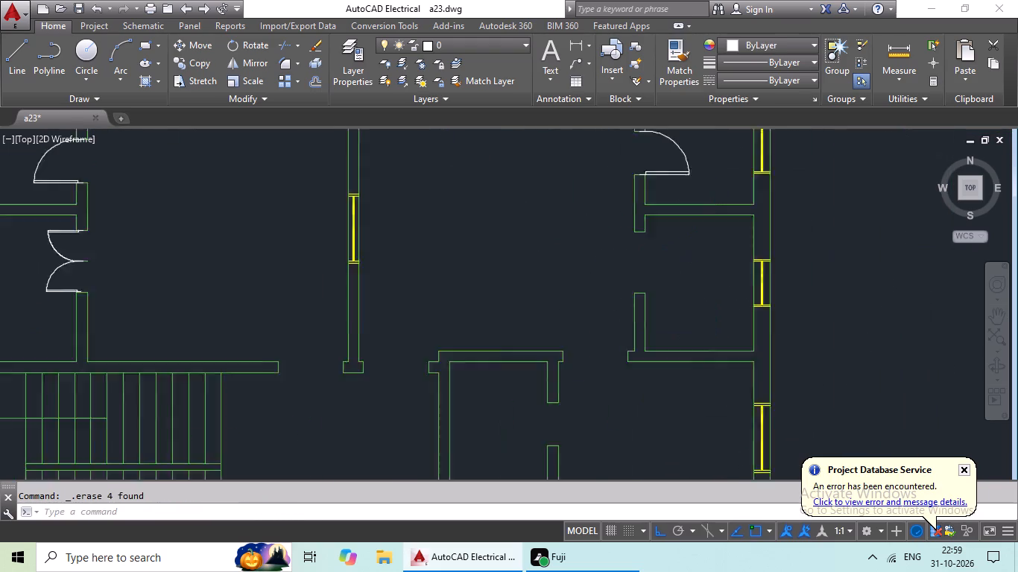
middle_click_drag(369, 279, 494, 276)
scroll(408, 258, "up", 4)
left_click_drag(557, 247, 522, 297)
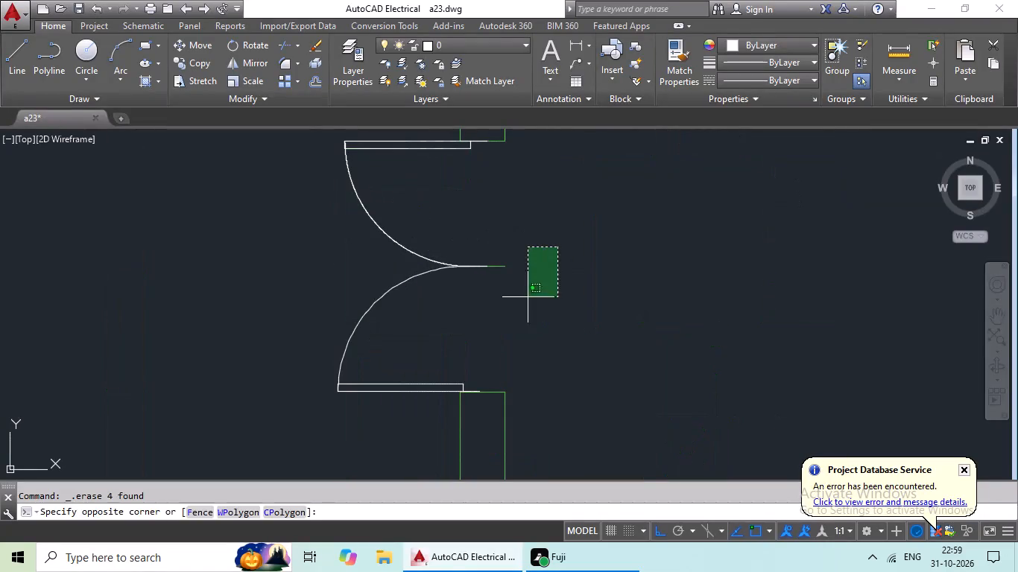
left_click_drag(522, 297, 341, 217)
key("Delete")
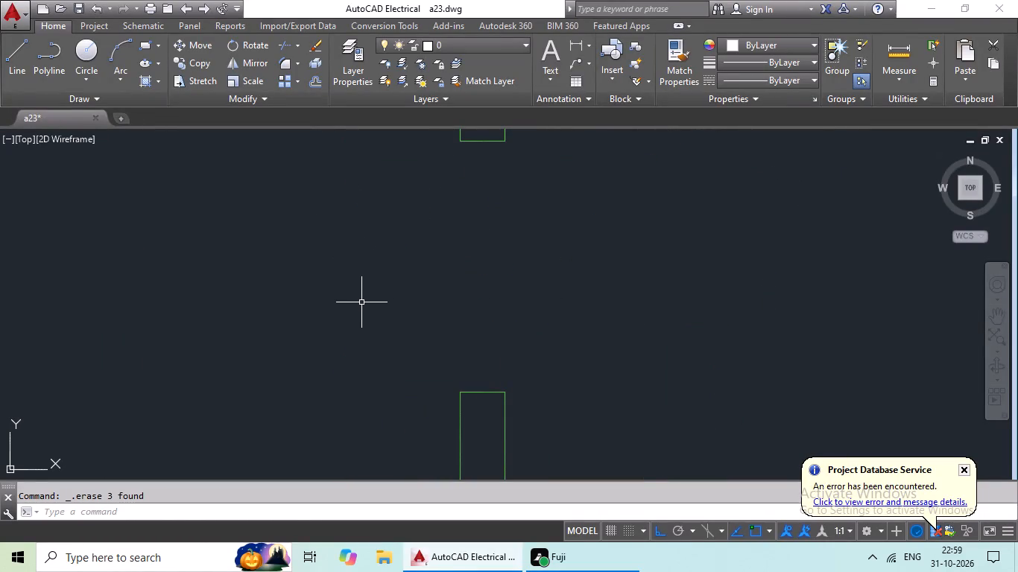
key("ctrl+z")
Erase only the two doors from the lower small west room's opening, keeping the middle line.
left_click(400, 247)
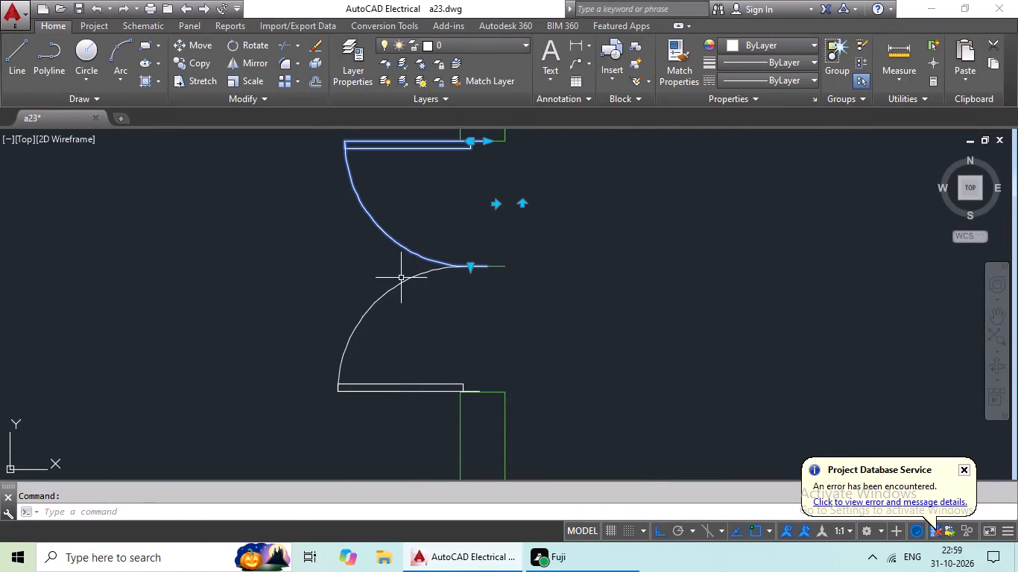
left_click(401, 283)
key("Delete")
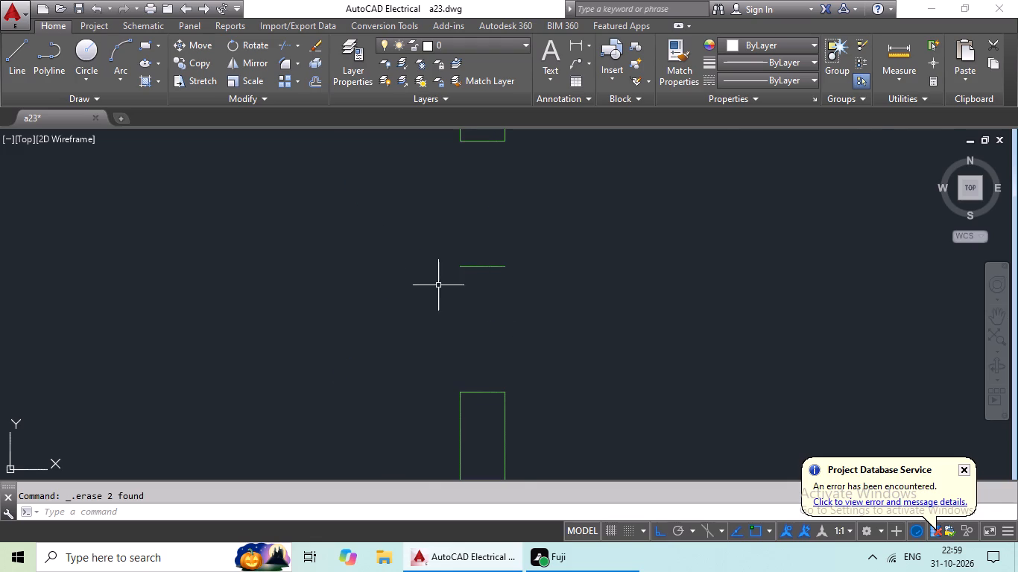
Paste a copy of the upper small west room's door at the south jamb of the lower small west room's opening.
scroll(440, 285, "down", 3)
middle_click_drag(502, 270, 332, 310)
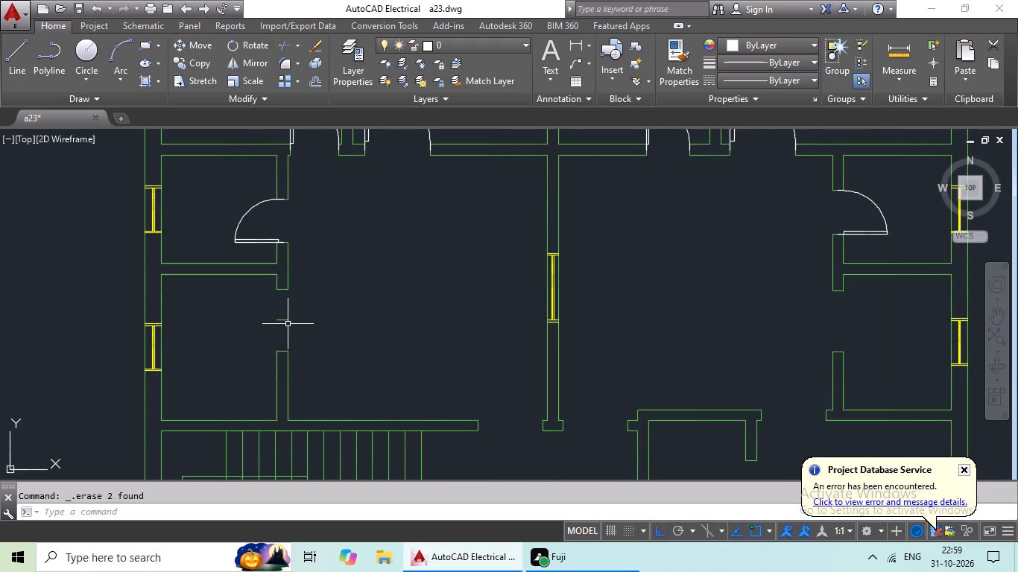
scroll(302, 325, "down", 2)
middle_click_drag(335, 348, 250, 370)
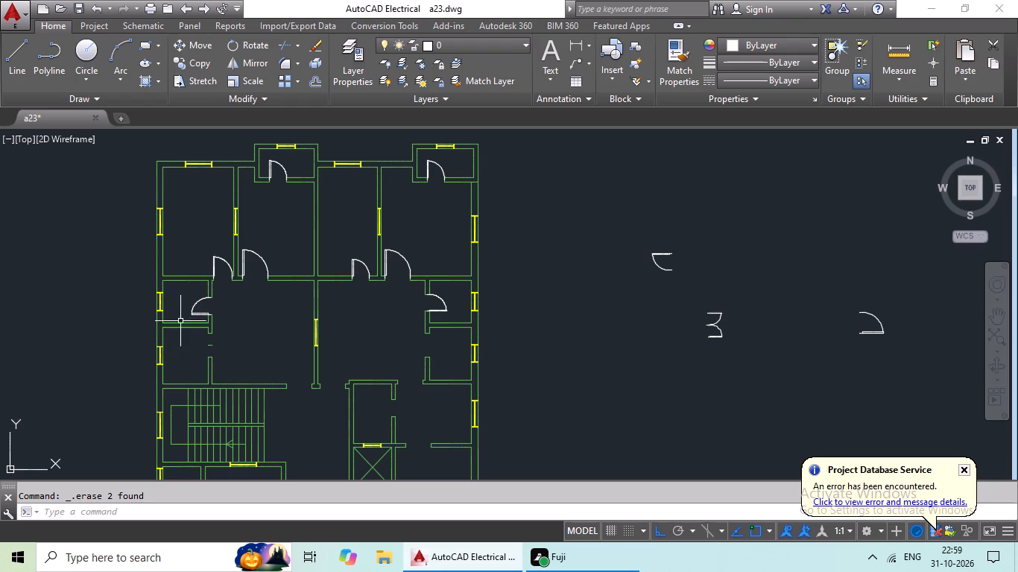
left_click(197, 305)
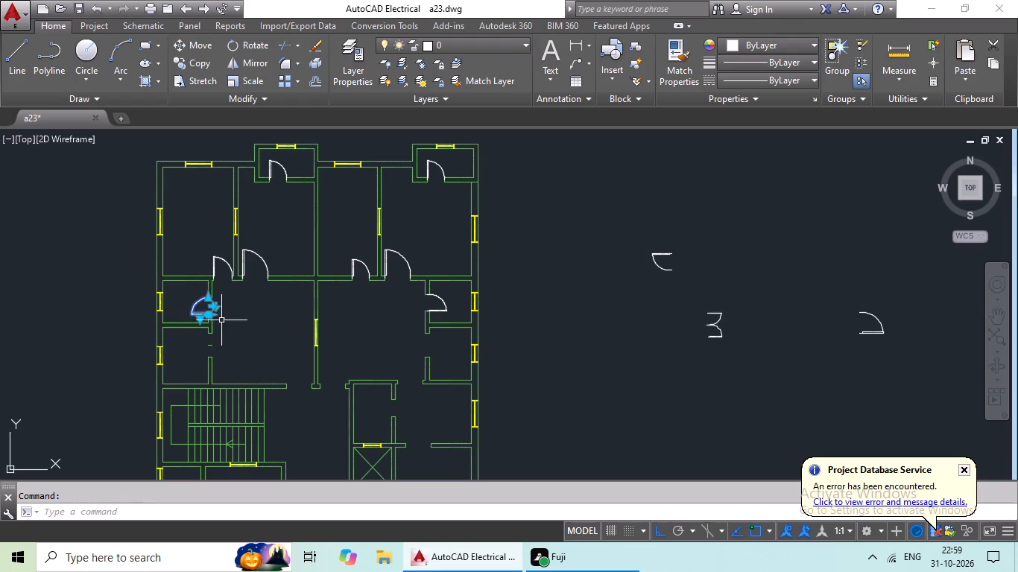
key("ctrl+c")
key("ctrl+v")
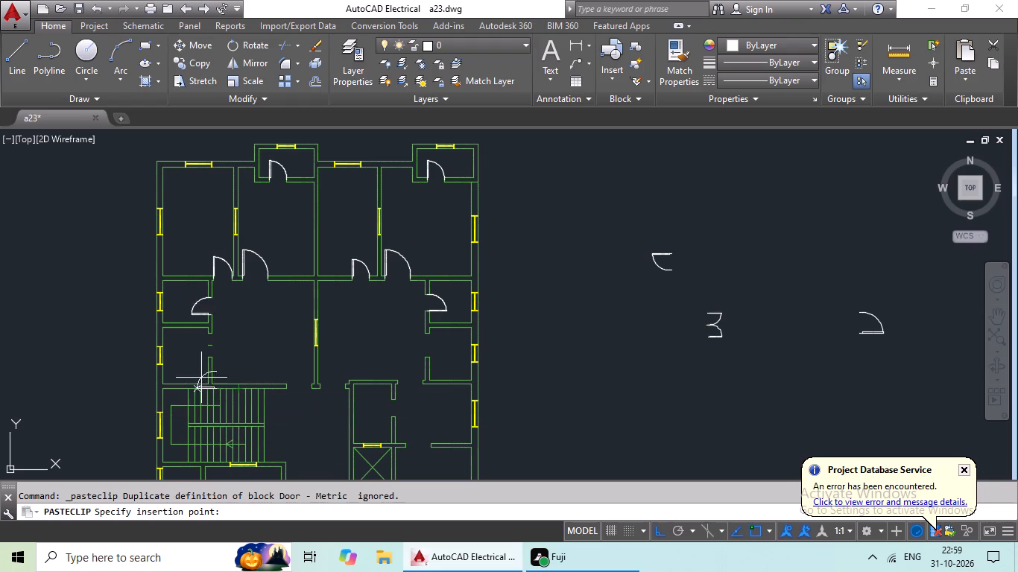
scroll(206, 355, "up", 6)
scroll(136, 372, "down", 3)
middle_click_drag(151, 409, 154, 299)
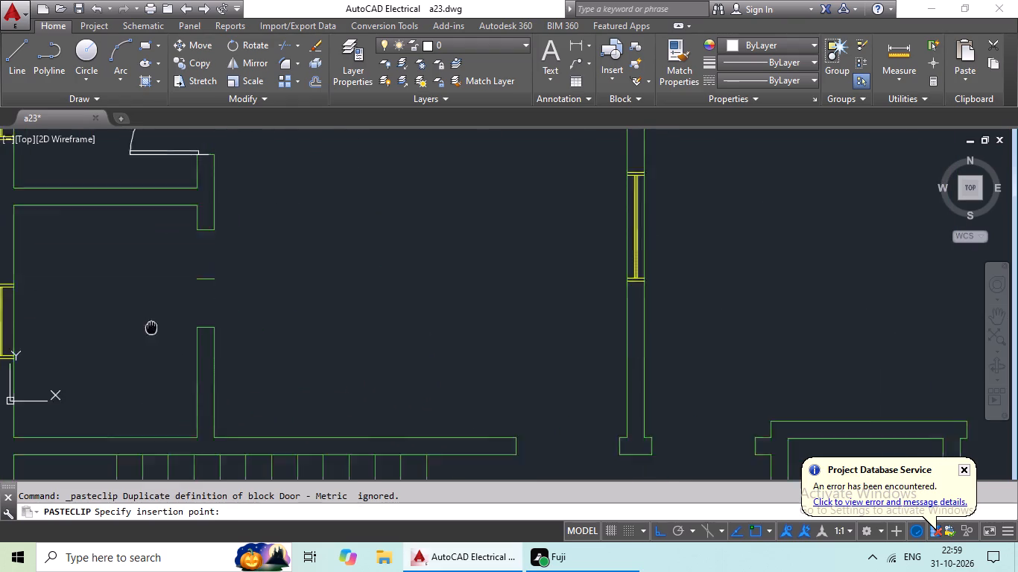
middle_click_drag(154, 299, 159, 255)
scroll(144, 242, "up", 2)
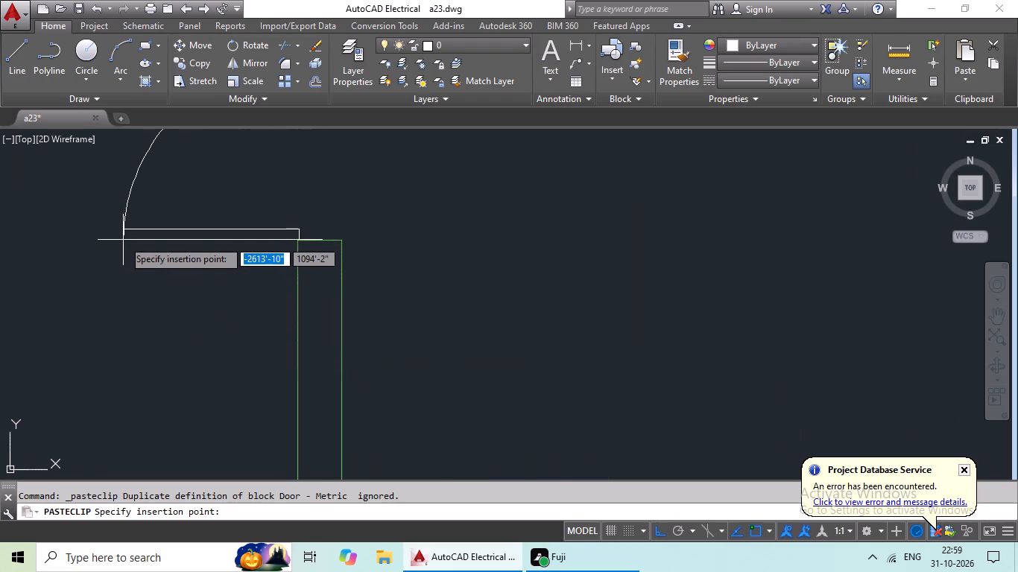
scroll(127, 239, "up", 2)
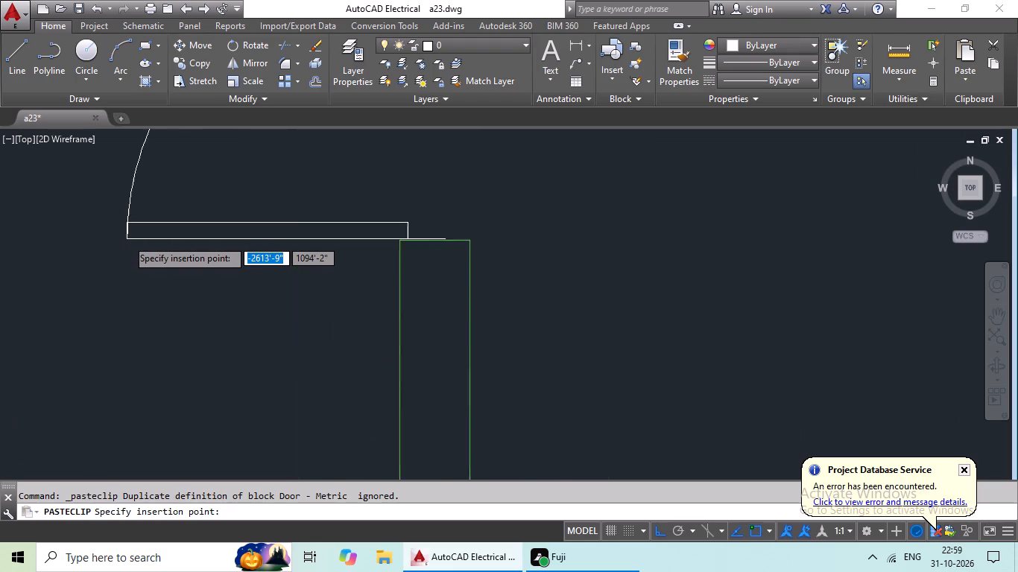
middle_click_drag(127, 239, 85, 278)
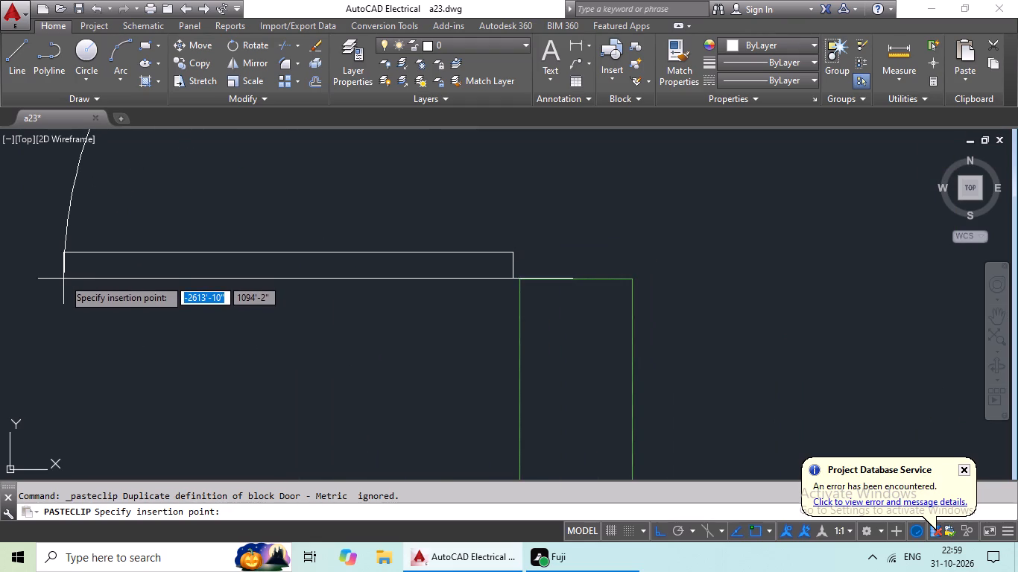
left_click(68, 279)
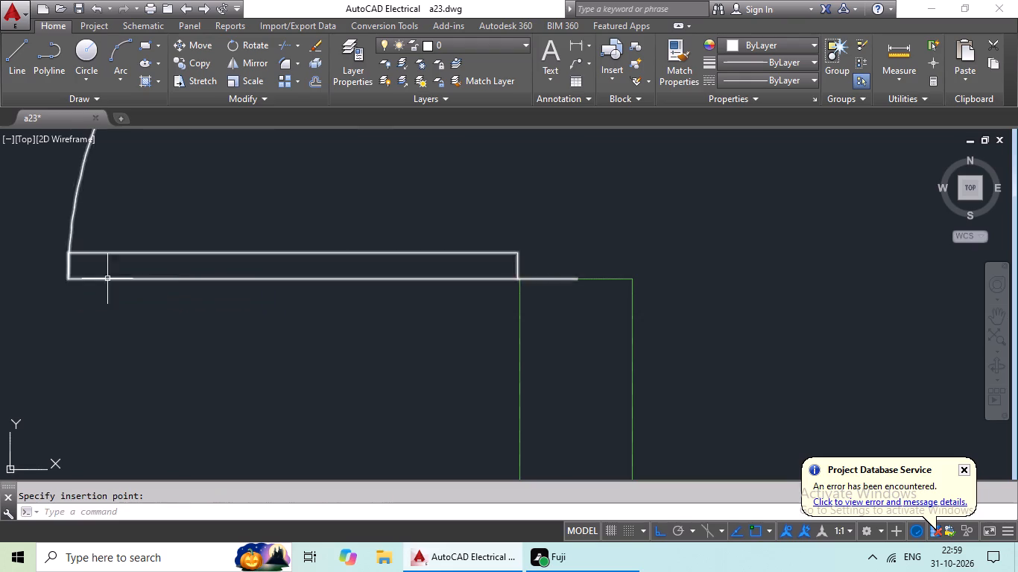
Scale the pasted south-jamb door by reference so its swing ends on the opening's middle line.
scroll(195, 271, "down", 3)
scroll(312, 257, "down", 1)
middle_click_drag(328, 244, 356, 279)
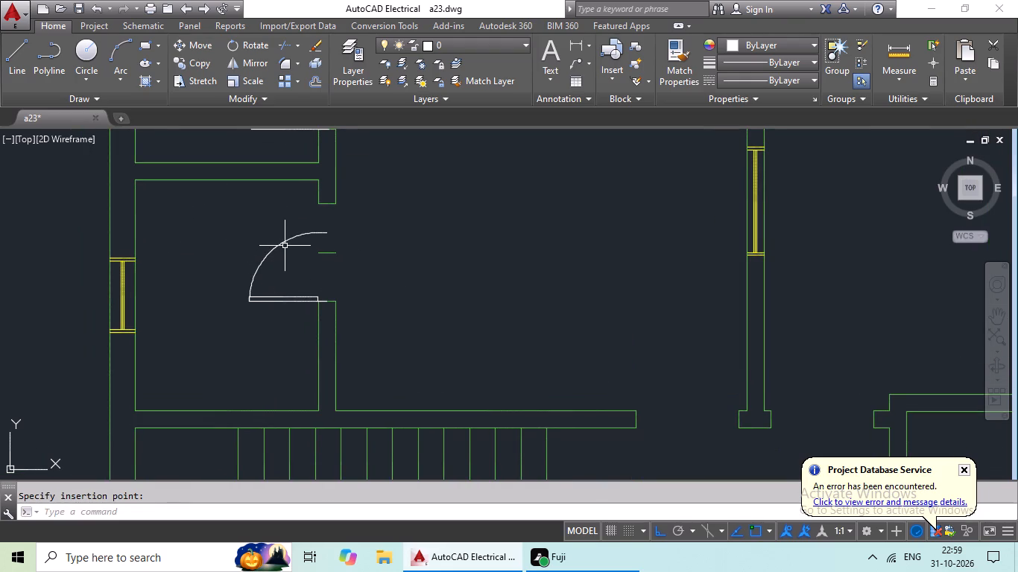
left_click(288, 241)
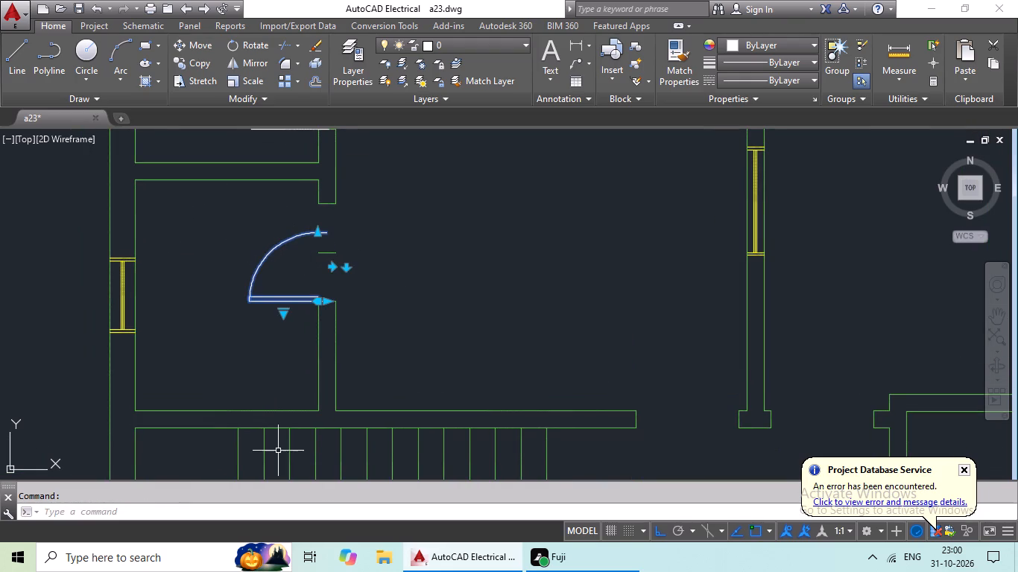
left_click(245, 77)
scroll(317, 293, "up", 6)
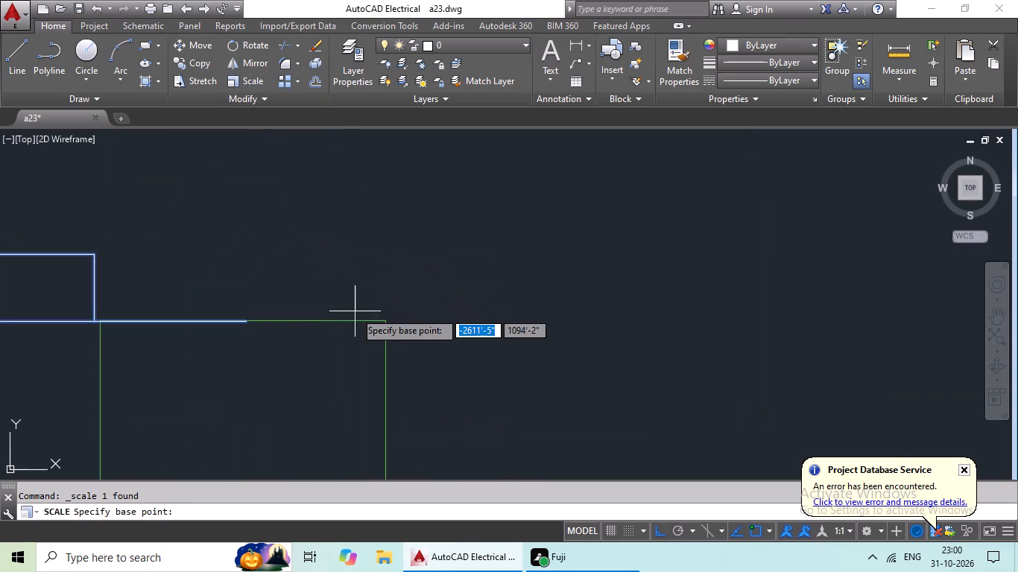
left_click_drag(247, 322, 251, 307)
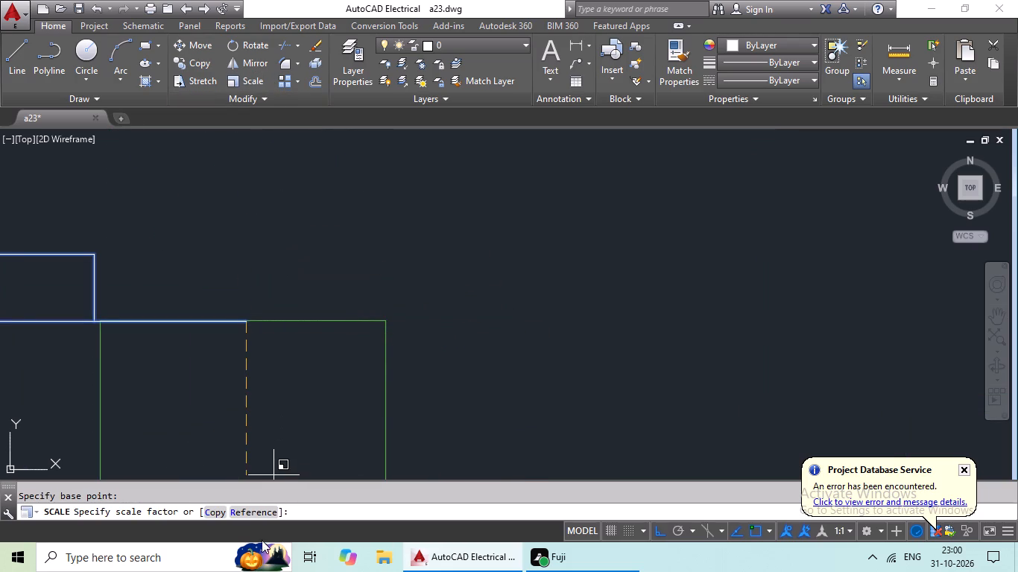
left_click(243, 506)
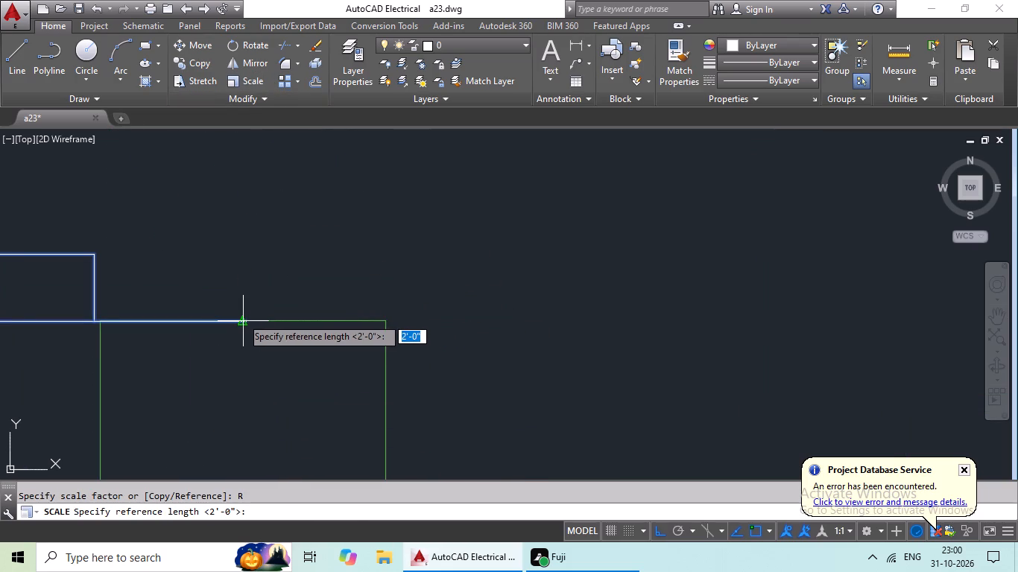
left_click_drag(241, 317, 241, 306)
middle_click_drag(265, 226, 335, 389)
scroll(334, 323, "down", 4)
middle_click_drag(345, 279, 347, 305)
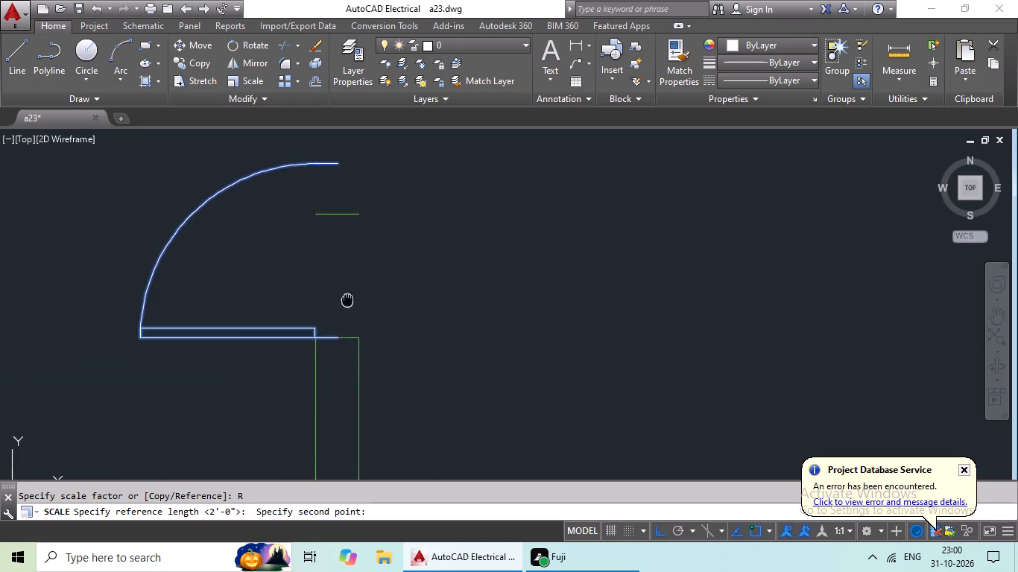
middle_click_drag(347, 305, 347, 372)
left_click(338, 238)
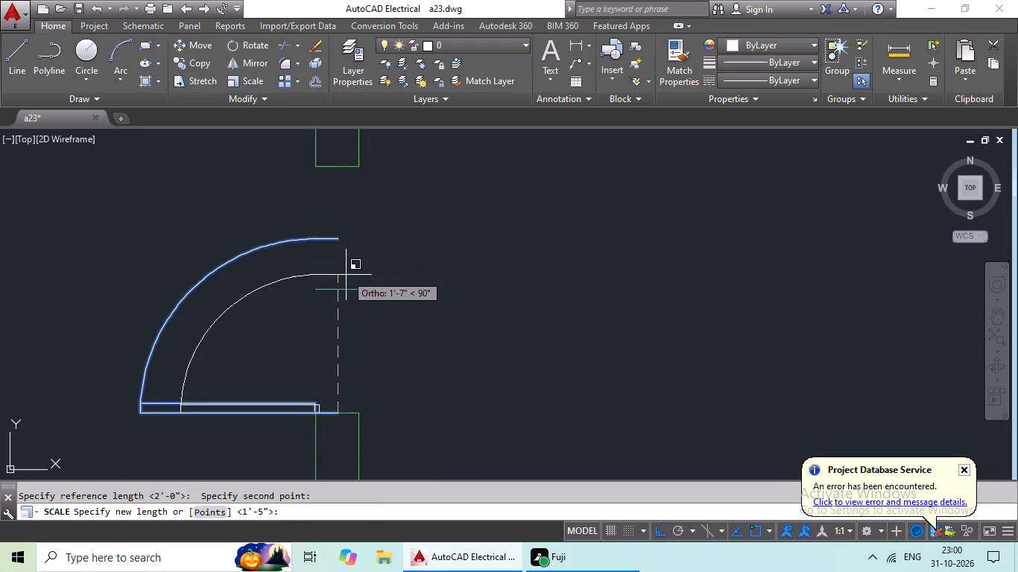
scroll(340, 291, "up", 4)
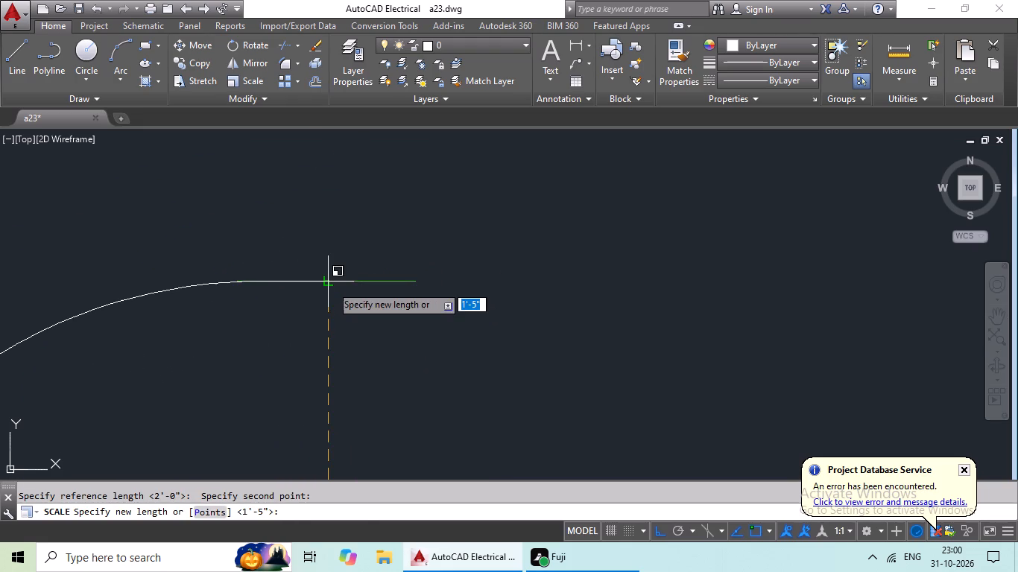
left_click(327, 282)
Paste a copy of the northernmost spare door beside the plan at the north jamb of the lower small west room's opening.
scroll(388, 273, "down", 5)
middle_click_drag(463, 293, 413, 311)
scroll(406, 313, "down", 2)
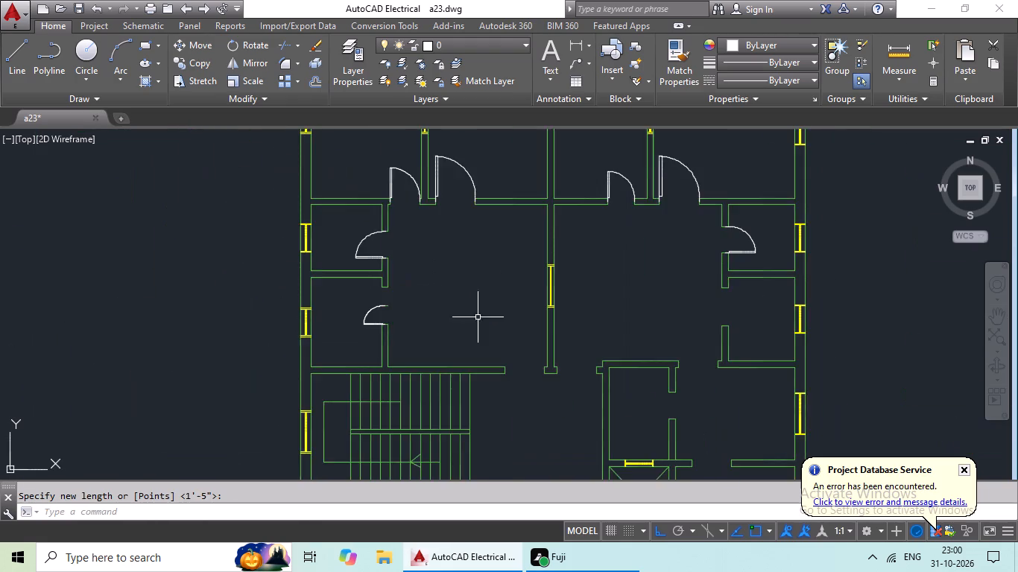
middle_click_drag(495, 317, 380, 346)
scroll(499, 336, "down", 1)
middle_click_drag(497, 337, 330, 372)
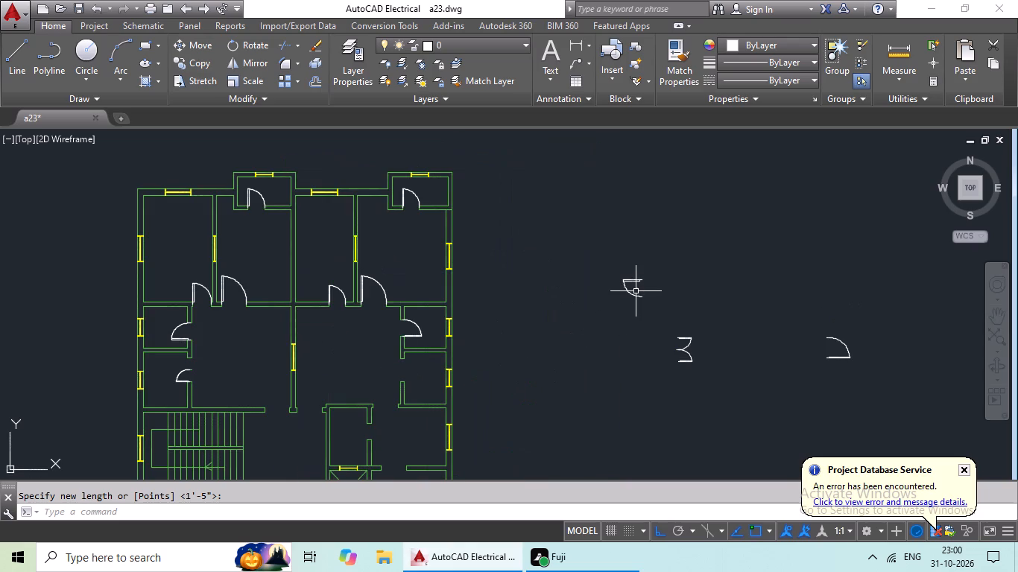
scroll(639, 288, "up", 3)
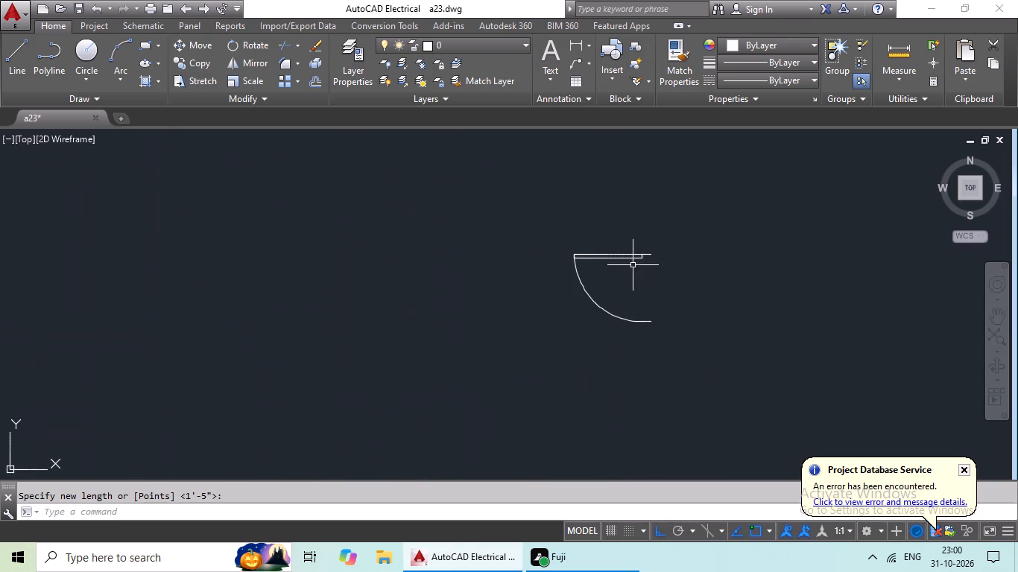
left_click(634, 257)
key("ctrl+c")
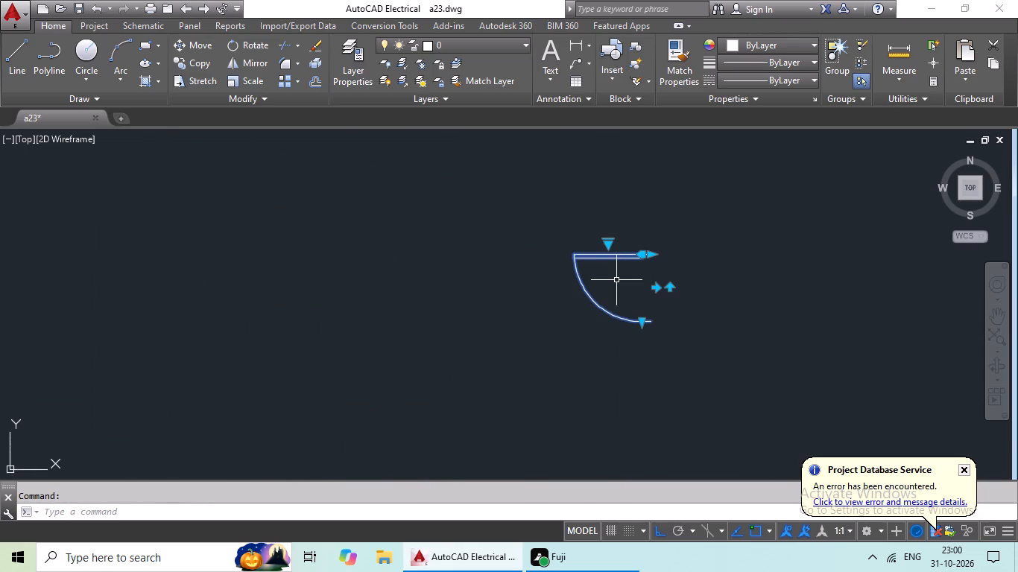
key("ctrl+v")
scroll(412, 287, "down", 2, "ctrl")
middle_click_drag(405, 290, 707, 337)
middle_click_drag(464, 345, 651, 238)
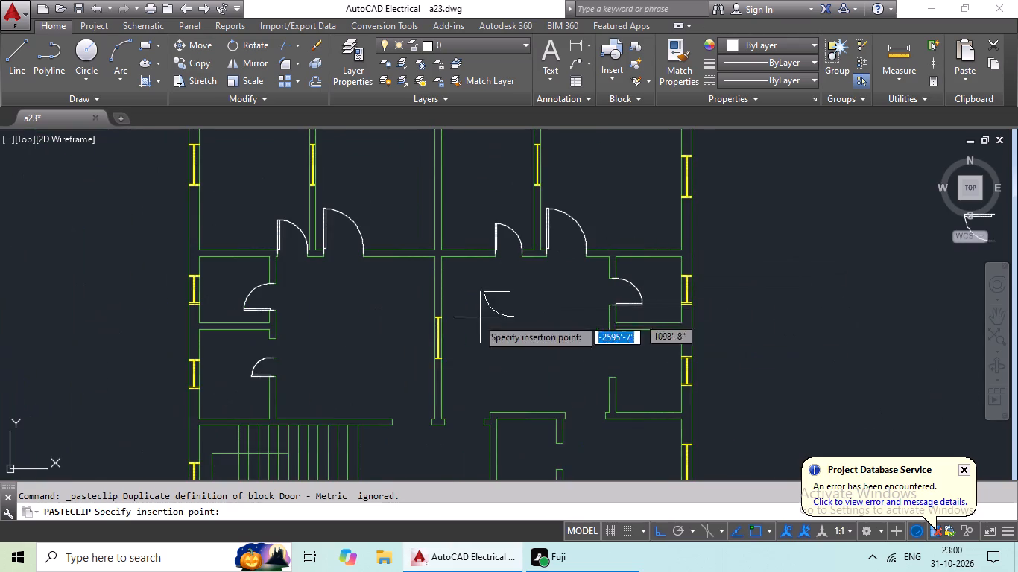
scroll(259, 362, "up", 4)
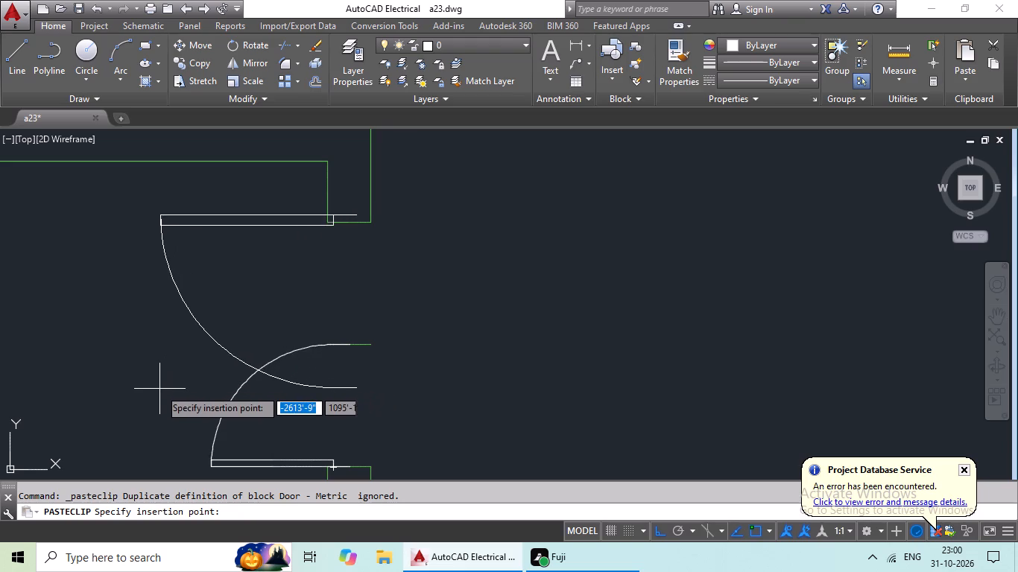
scroll(159, 389, "up", 1)
middle_click_drag(171, 398, 157, 488)
scroll(247, 470, "down", 1)
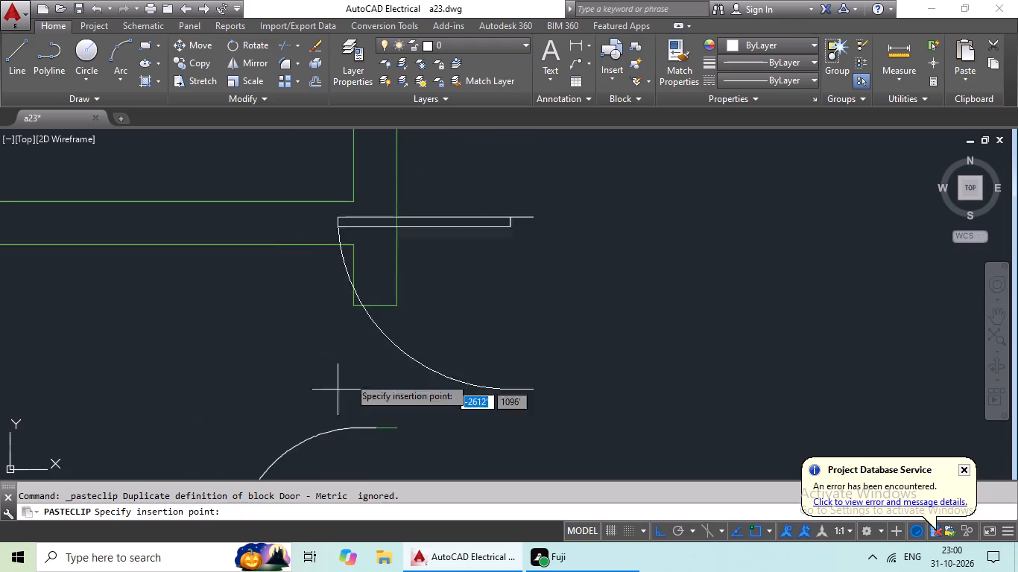
scroll(369, 355, "down", 1)
scroll(256, 432, "up", 2)
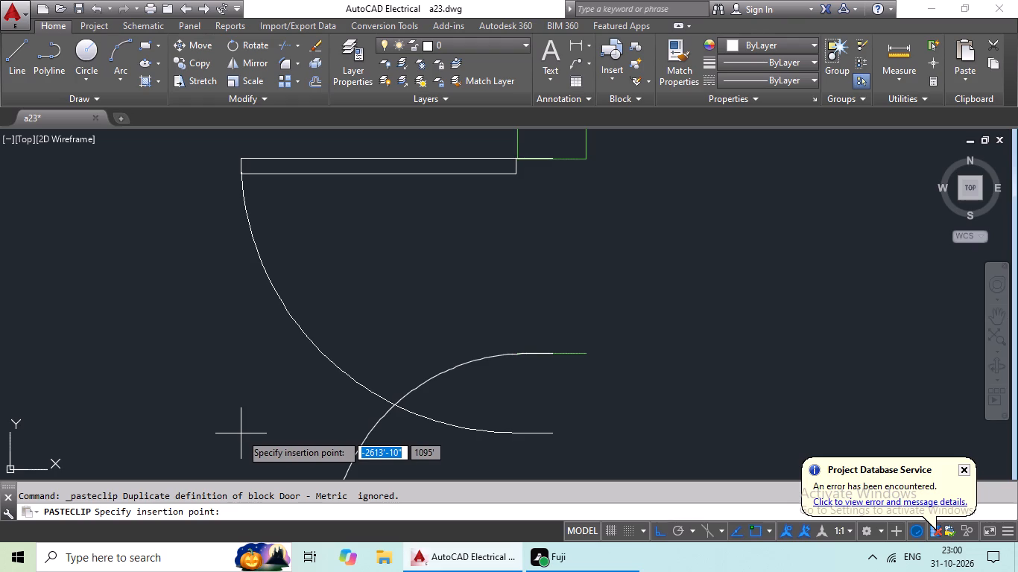
left_click(241, 434)
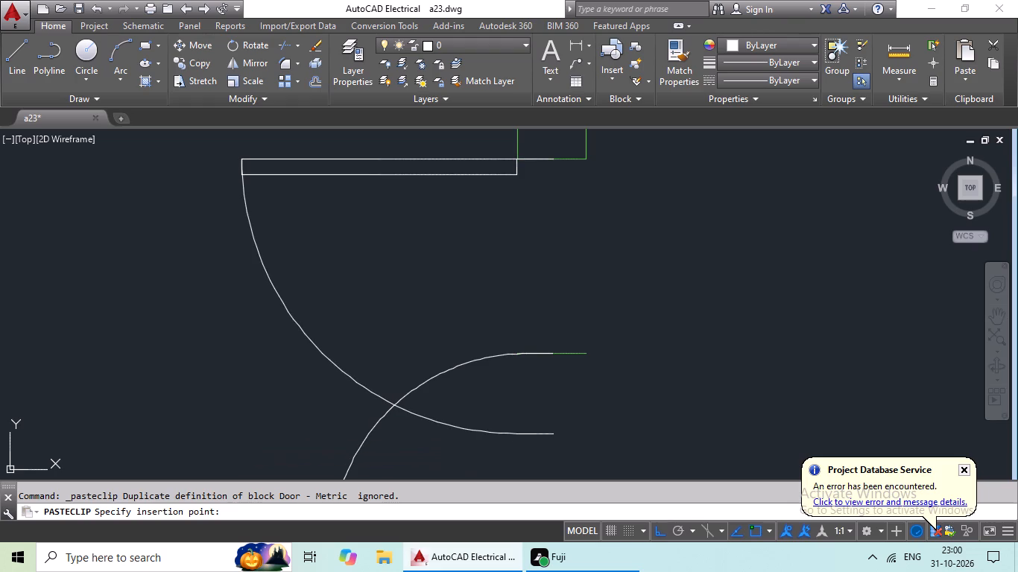
Scale the pasted north-jamb door by reference so its swing ends on the middle line of the lower small west room's opening.
left_click(345, 377)
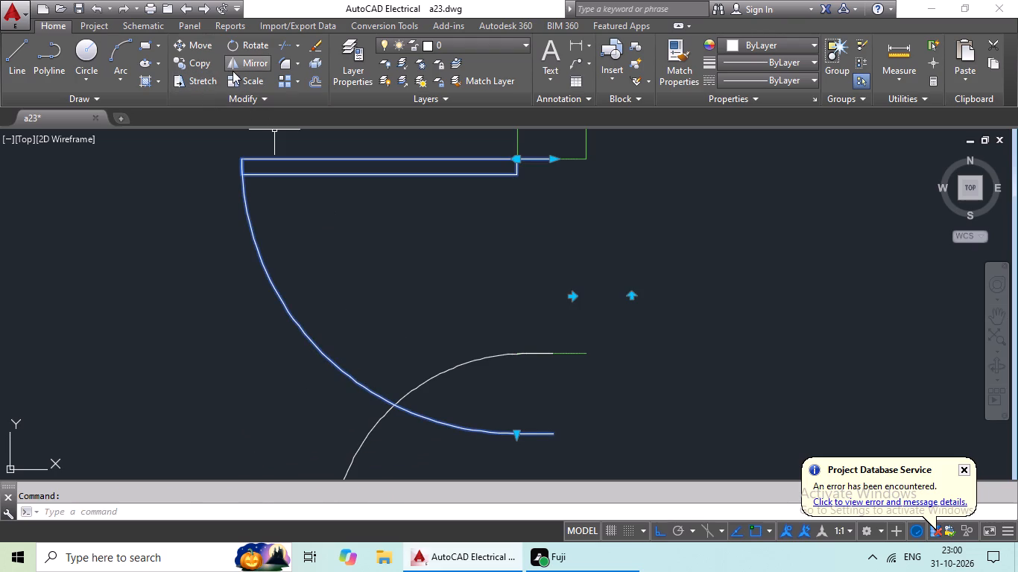
left_click(241, 76)
scroll(544, 156, "up", 3)
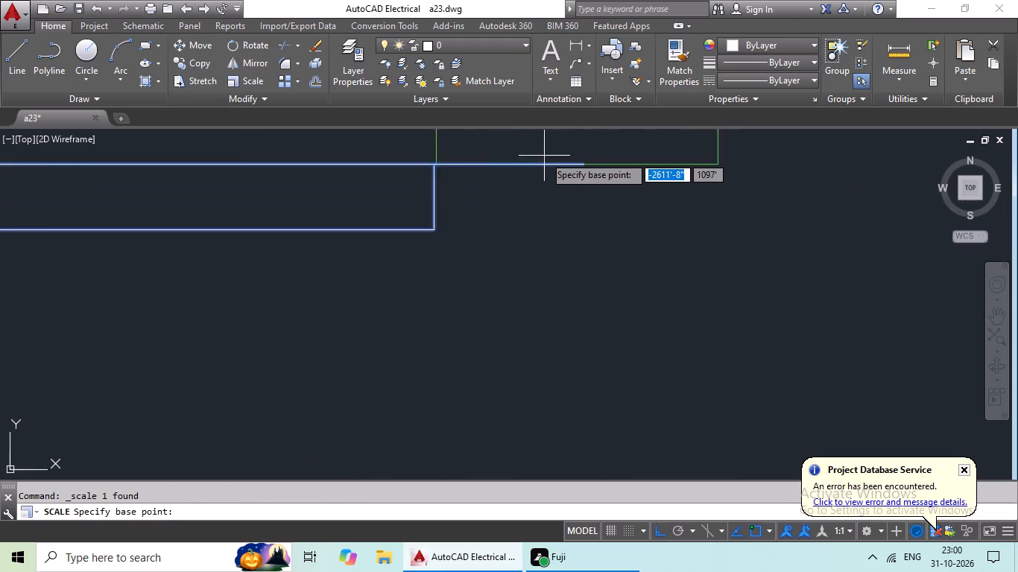
left_click(578, 168)
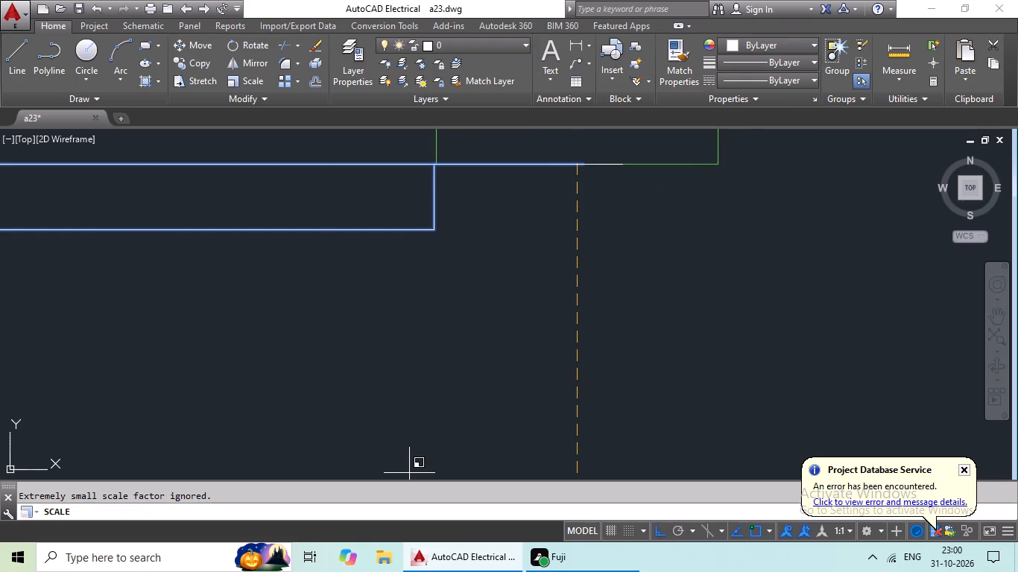
type("r")
key("space")
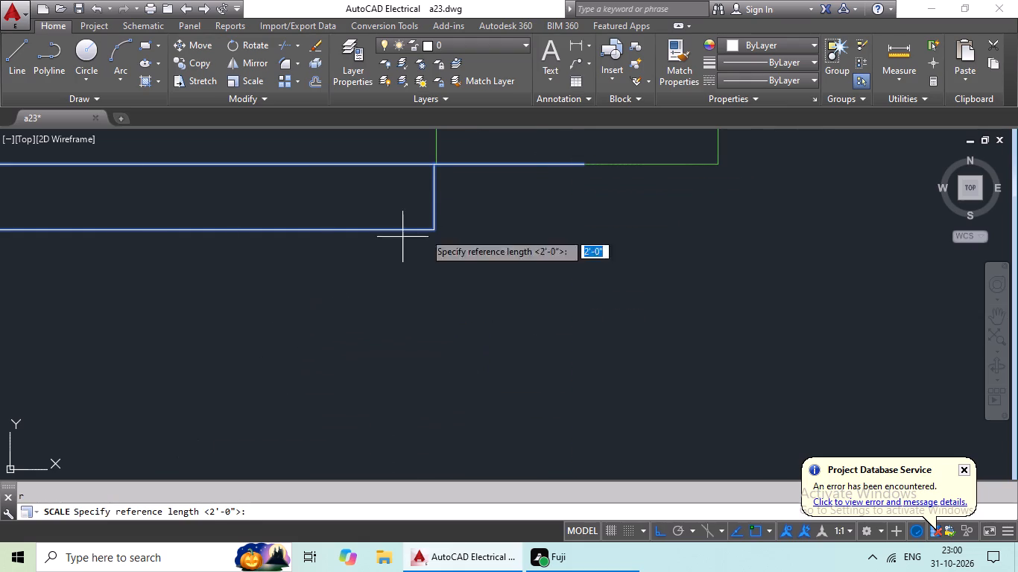
left_click(585, 164)
scroll(579, 307, "down", 2)
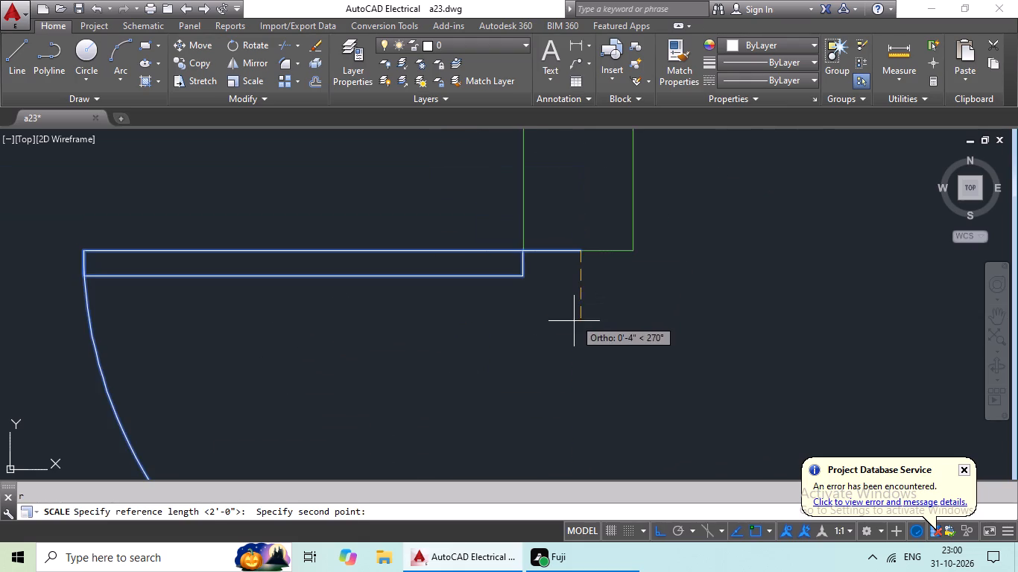
middle_click_drag(574, 325, 572, 148)
scroll(572, 196, "down", 1)
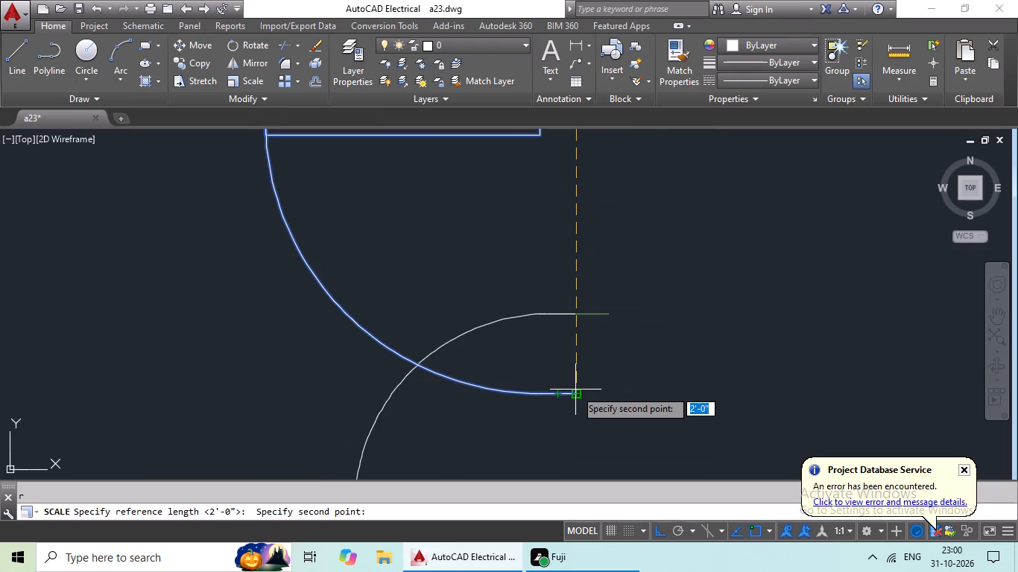
left_click(556, 395)
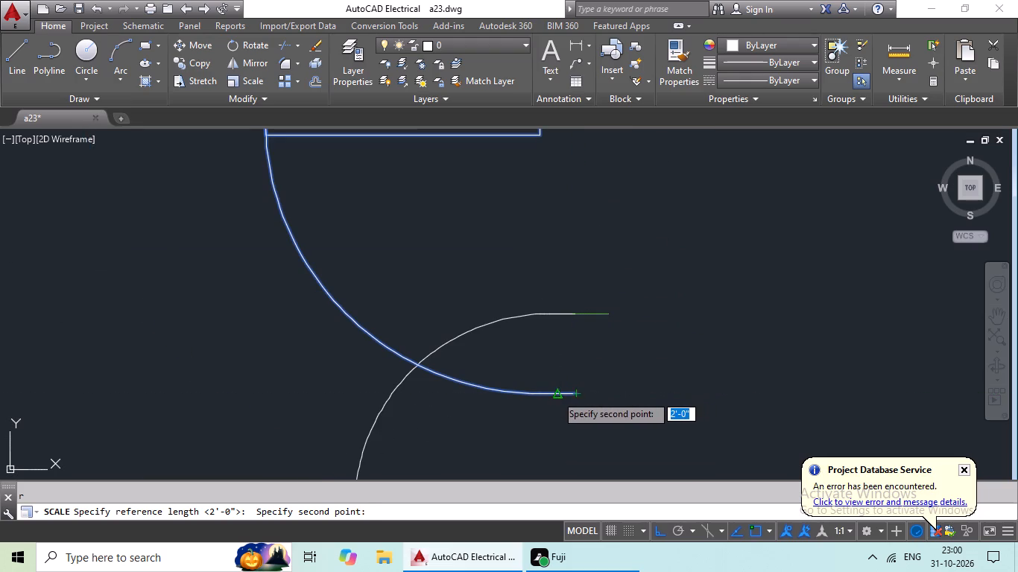
scroll(575, 314, "up", 4)
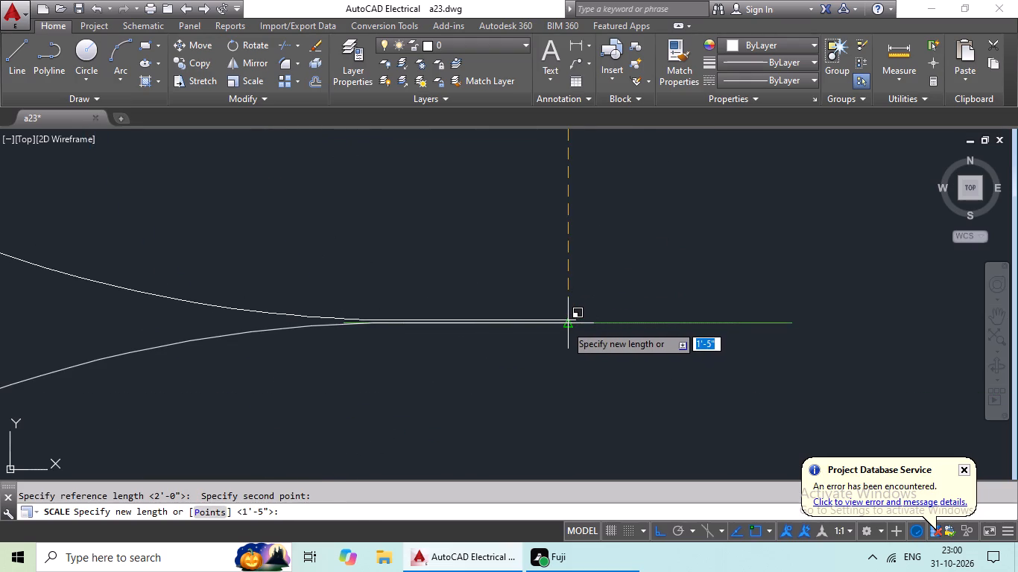
scroll(572, 324, "up", 3)
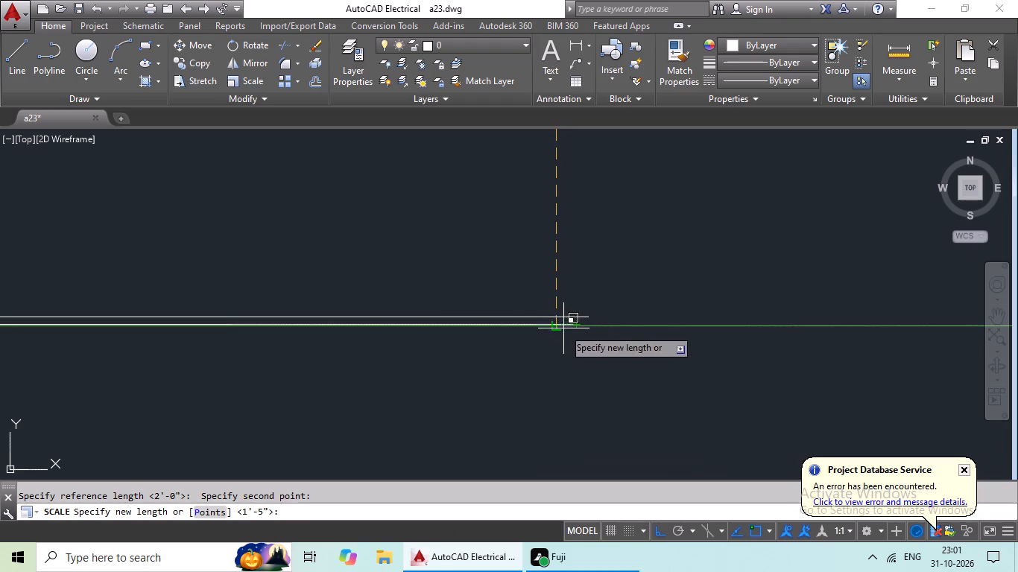
left_click(557, 327)
scroll(606, 311, "down", 6)
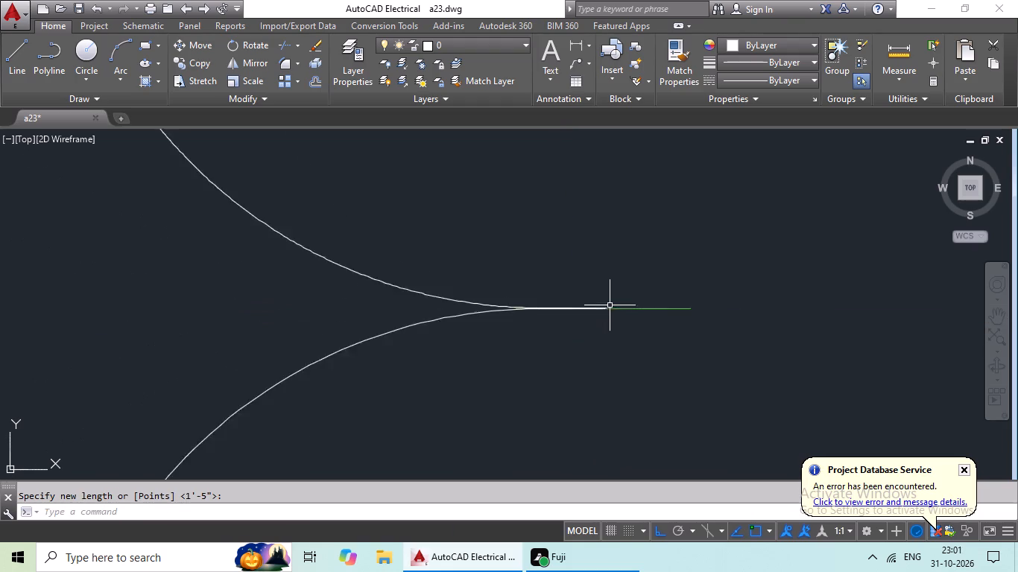
Stretch the north-jamb door so the end of its swing lands on the opening's middle line.
scroll(613, 313, "up", 5)
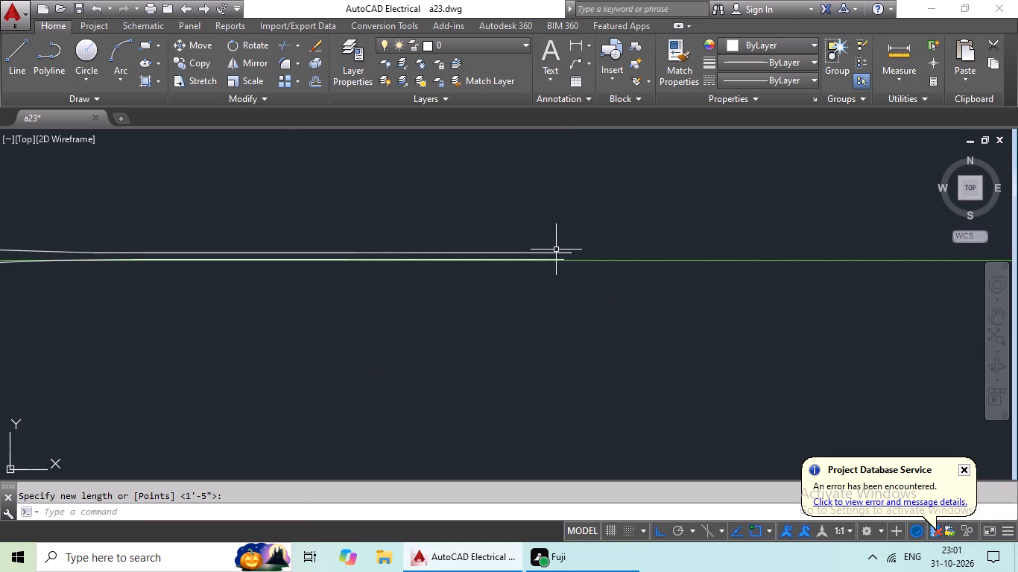
left_click(556, 252)
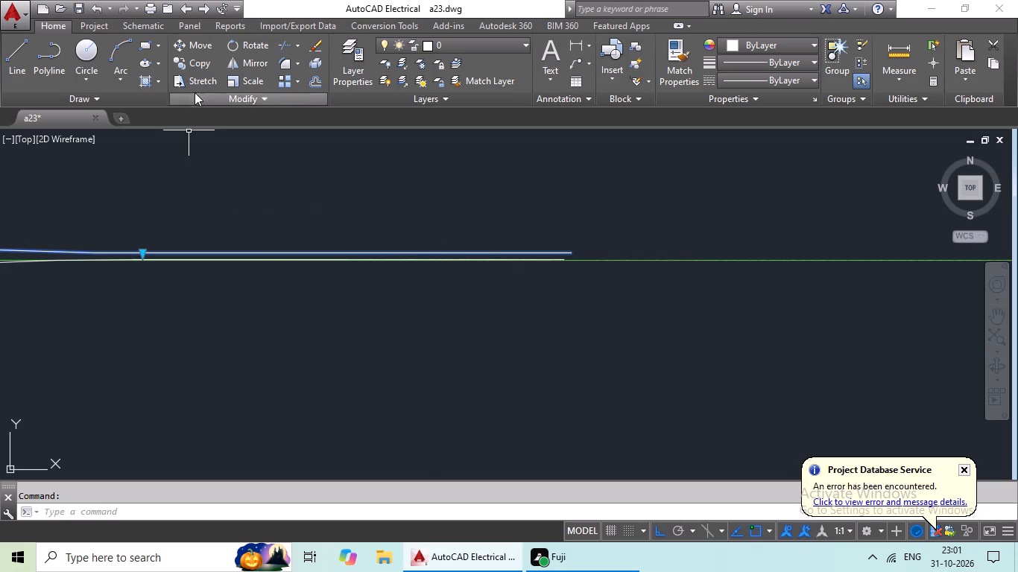
left_click(213, 81)
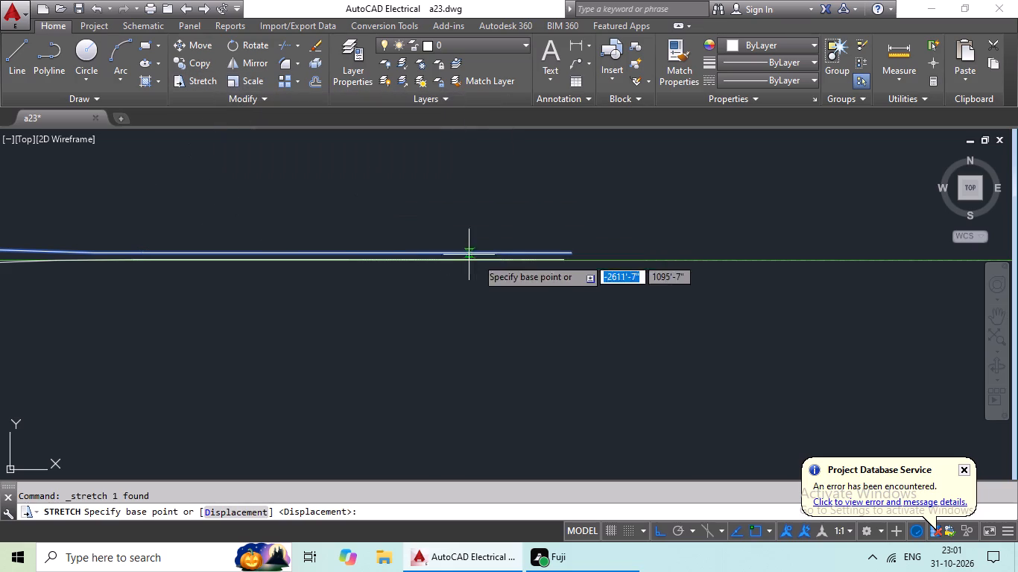
scroll(575, 241, "up", 1)
left_click(571, 263)
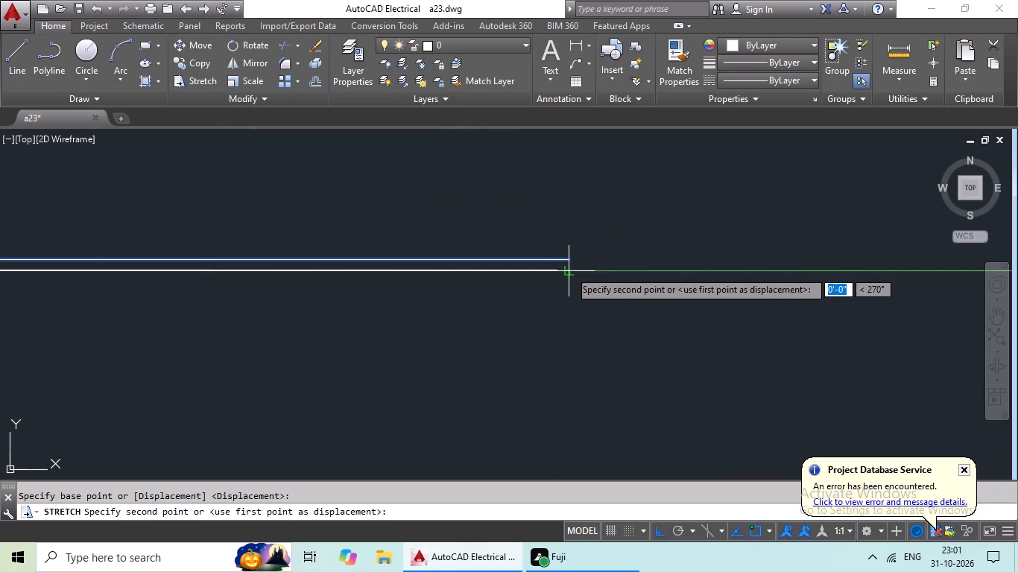
left_click(566, 273)
scroll(720, 269, "down", 11)
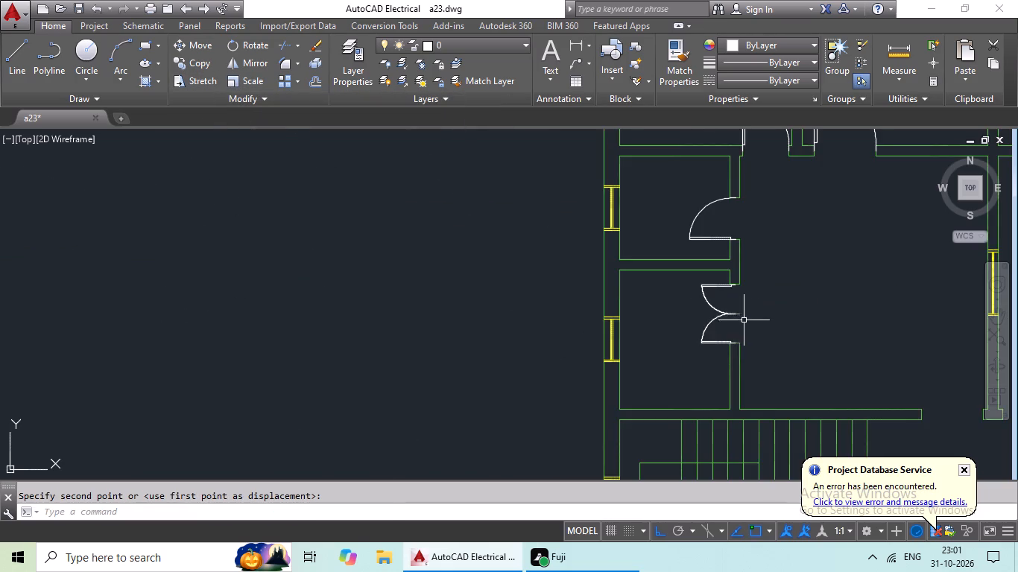
Erase the green middle line between the two doors in the lower small west room's opening.
middle_click_drag(788, 320, 481, 337)
scroll(486, 331, "down", 1)
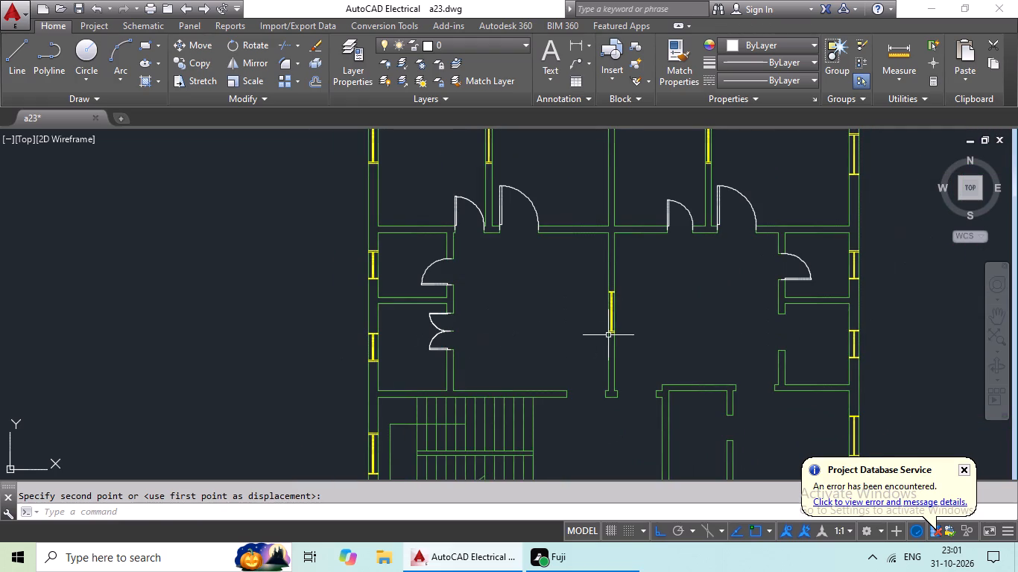
scroll(443, 346, "up", 6)
middle_click_drag(496, 259, 370, 418)
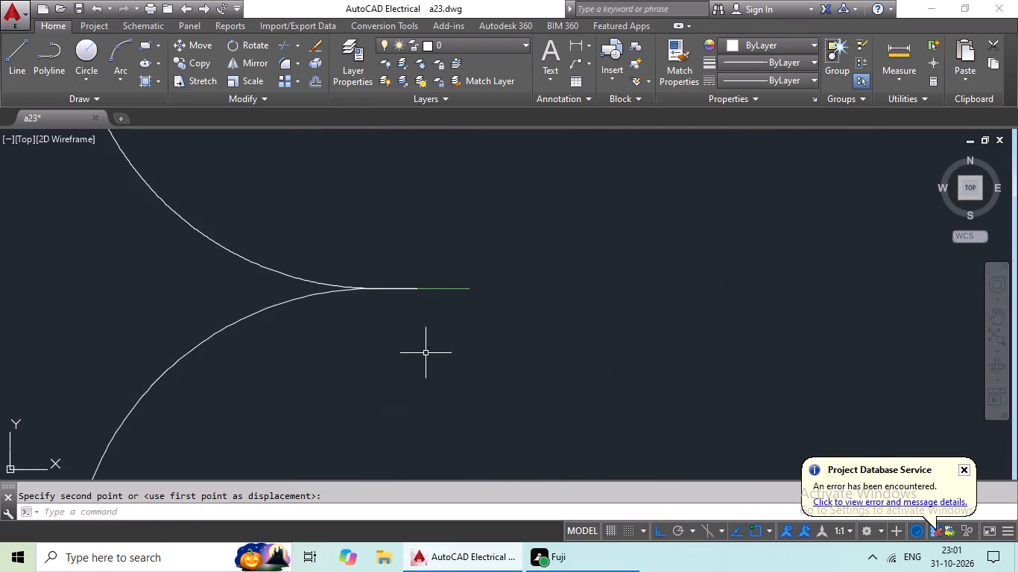
left_click(466, 290)
key("Delete")
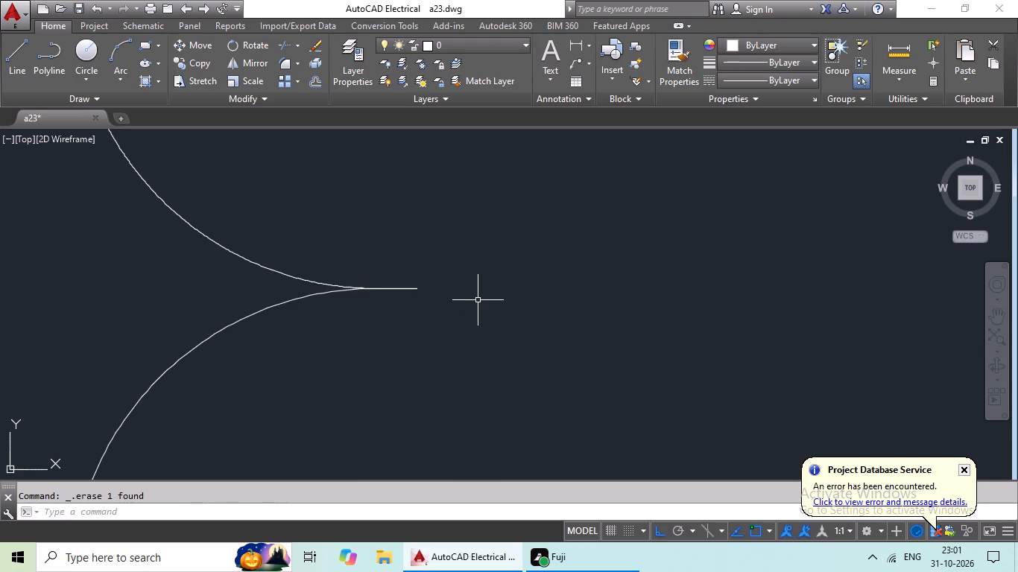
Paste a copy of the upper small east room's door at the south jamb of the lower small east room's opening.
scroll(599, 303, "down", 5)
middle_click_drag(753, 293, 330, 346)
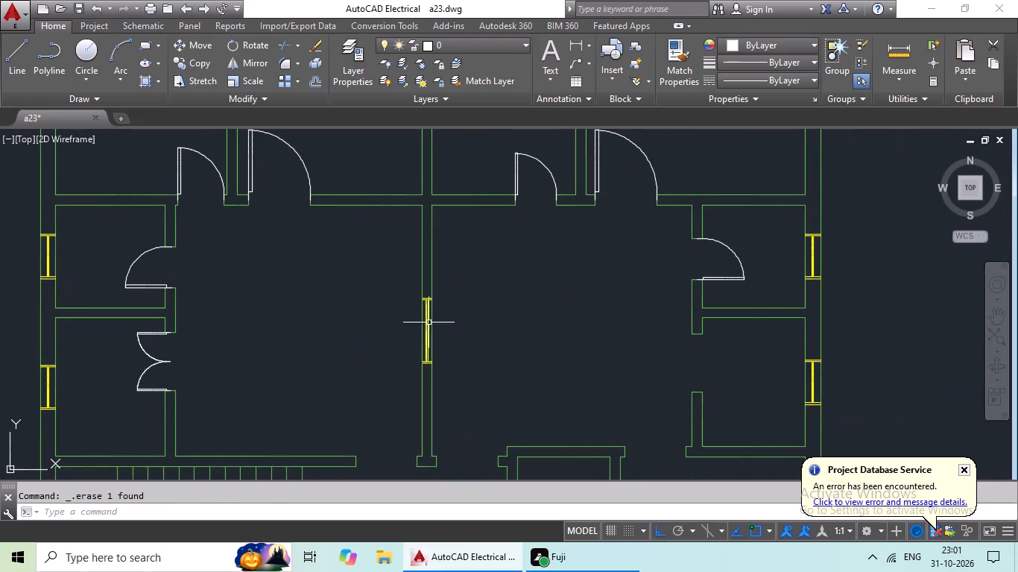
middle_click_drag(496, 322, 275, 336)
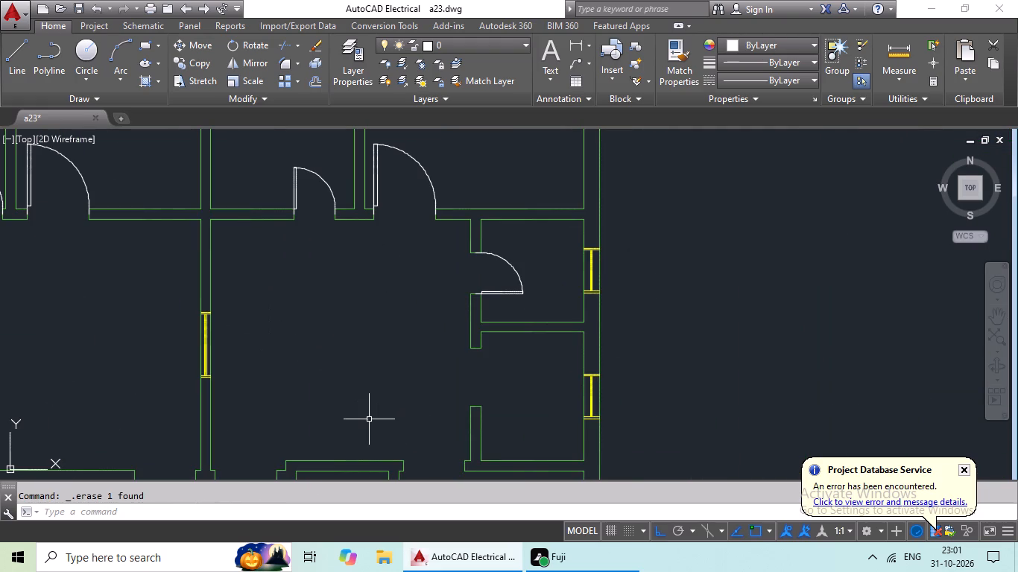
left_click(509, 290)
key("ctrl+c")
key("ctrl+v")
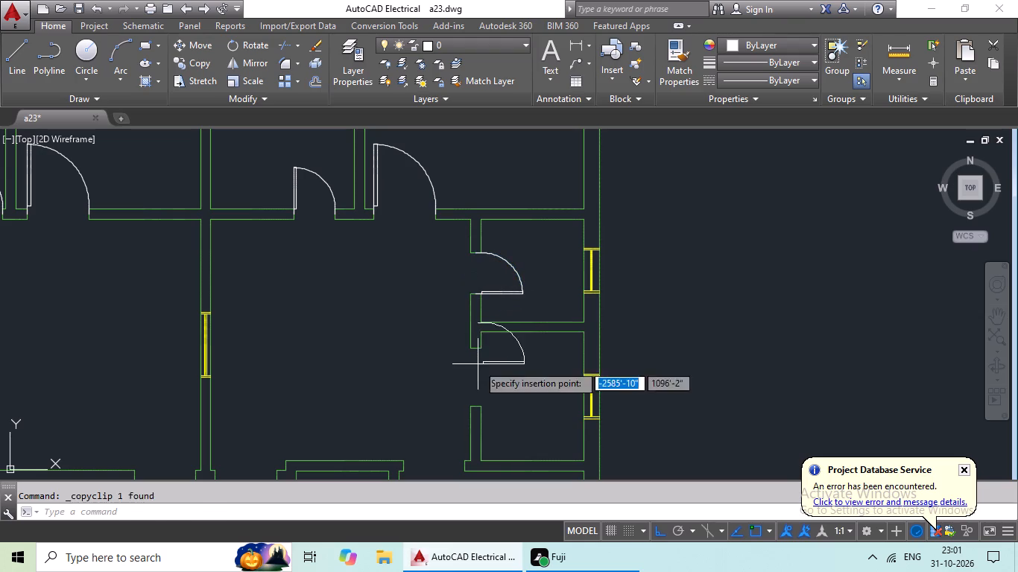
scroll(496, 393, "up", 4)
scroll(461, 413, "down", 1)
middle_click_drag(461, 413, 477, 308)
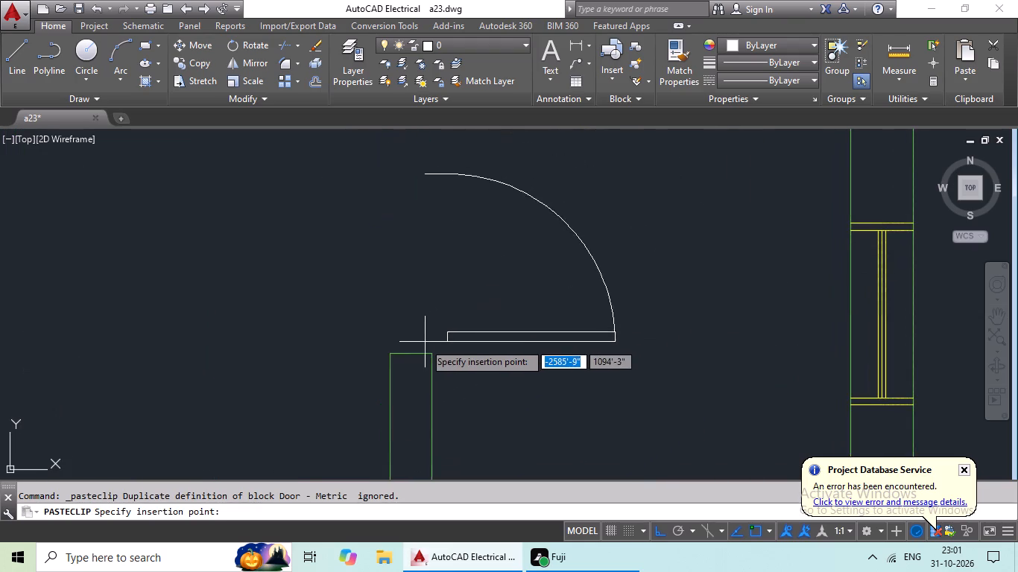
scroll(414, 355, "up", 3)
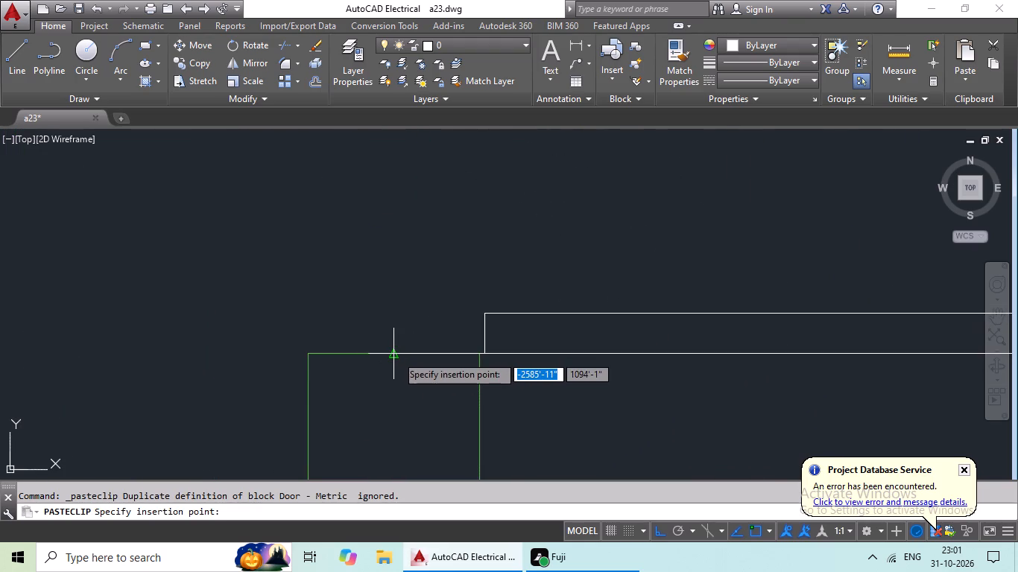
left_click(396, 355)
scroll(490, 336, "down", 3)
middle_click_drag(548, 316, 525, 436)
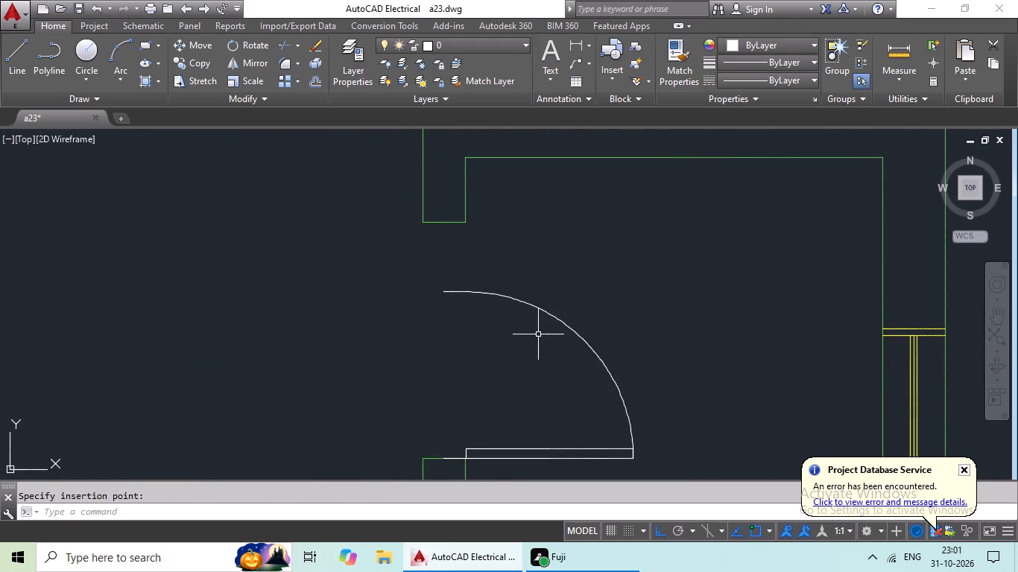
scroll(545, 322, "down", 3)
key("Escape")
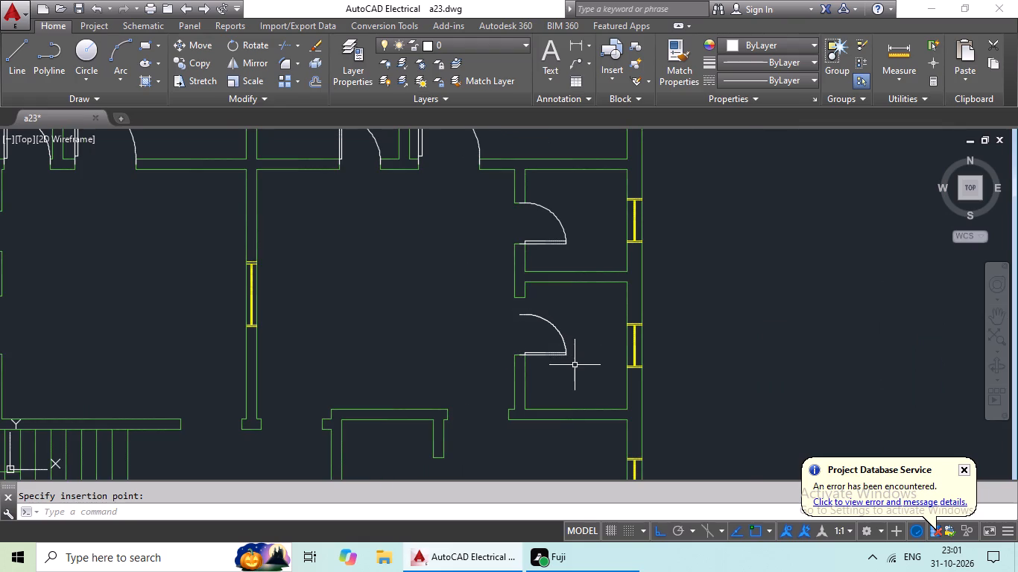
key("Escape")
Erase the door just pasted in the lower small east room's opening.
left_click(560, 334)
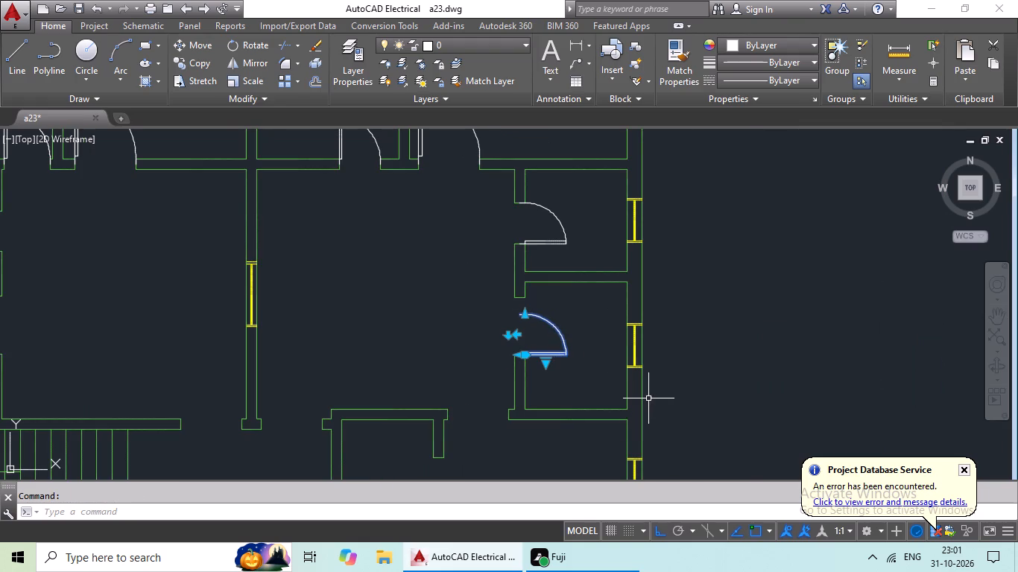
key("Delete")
Copy the paired doors of the lower small west room and paste them in the empty space east of the plan.
scroll(657, 387, "down", 1)
scroll(587, 384, "up", 1)
scroll(591, 377, "down", 1)
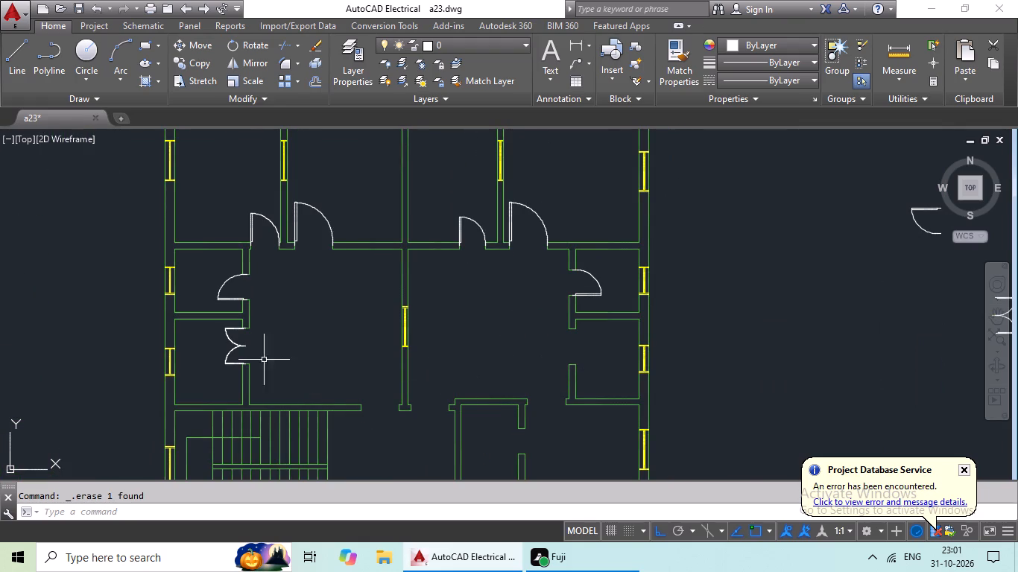
left_click(244, 346)
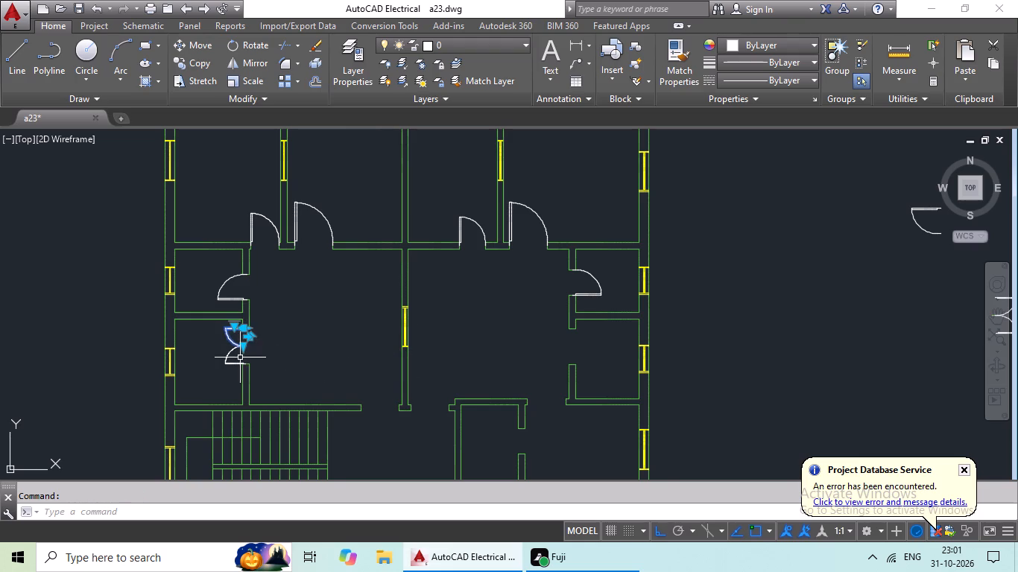
scroll(239, 357, "up", 3)
key("Escape")
left_click_drag(289, 342, 145, 388)
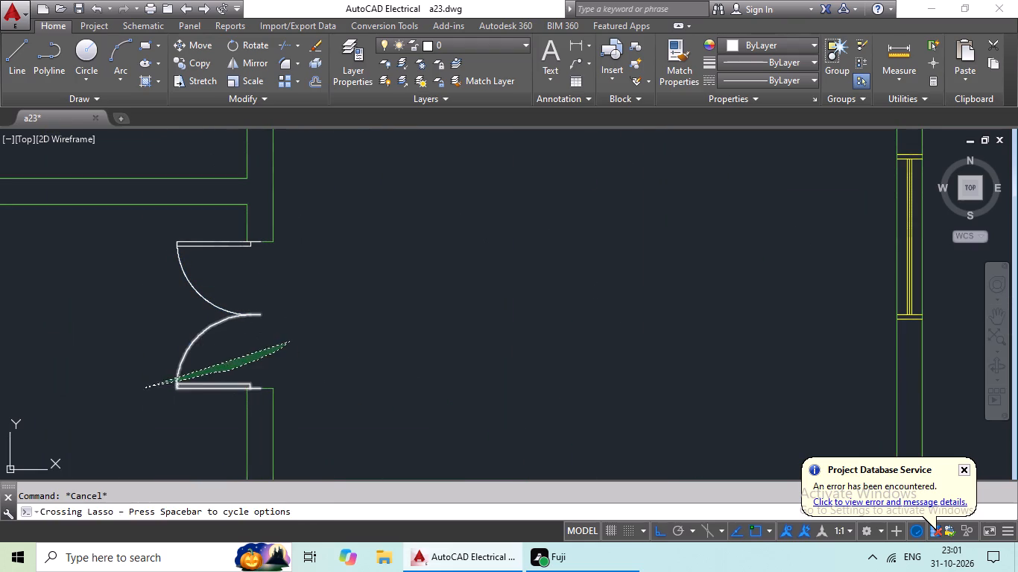
left_click_drag(313, 297, 157, 311)
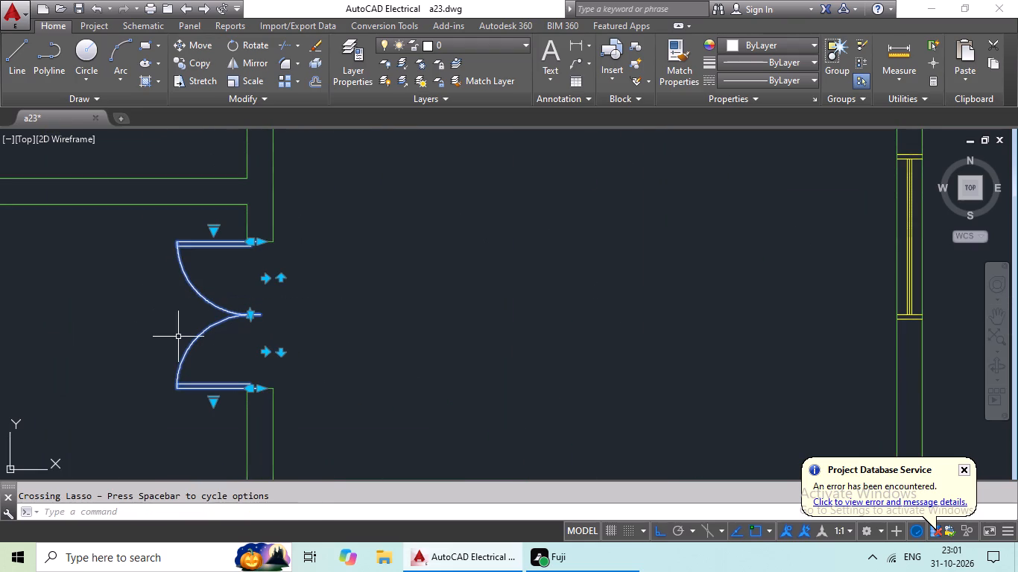
key("ctrl+c")
key("ctrl+v")
scroll(291, 346, "down", 3, "ctrl")
middle_click_drag(393, 375, 121, 430)
middle_click_drag(747, 346, 485, 384)
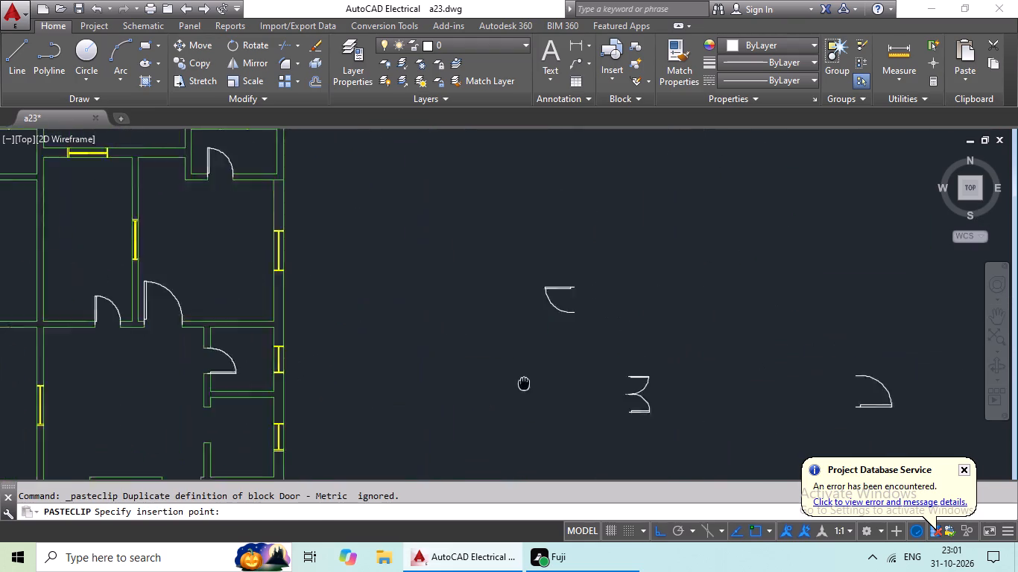
middle_click_drag(485, 384, 332, 393)
left_click(451, 290)
scroll(472, 260, "up", 3)
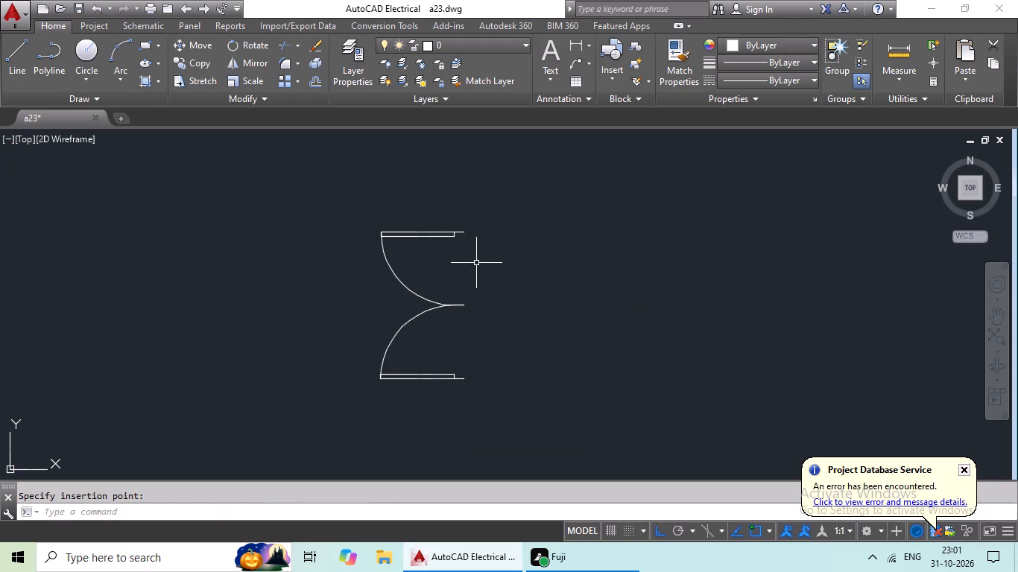
Mirror the paired doors in the empty space about a vertical line east of them, erasing the source doors.
left_click_drag(548, 174, 672, 419)
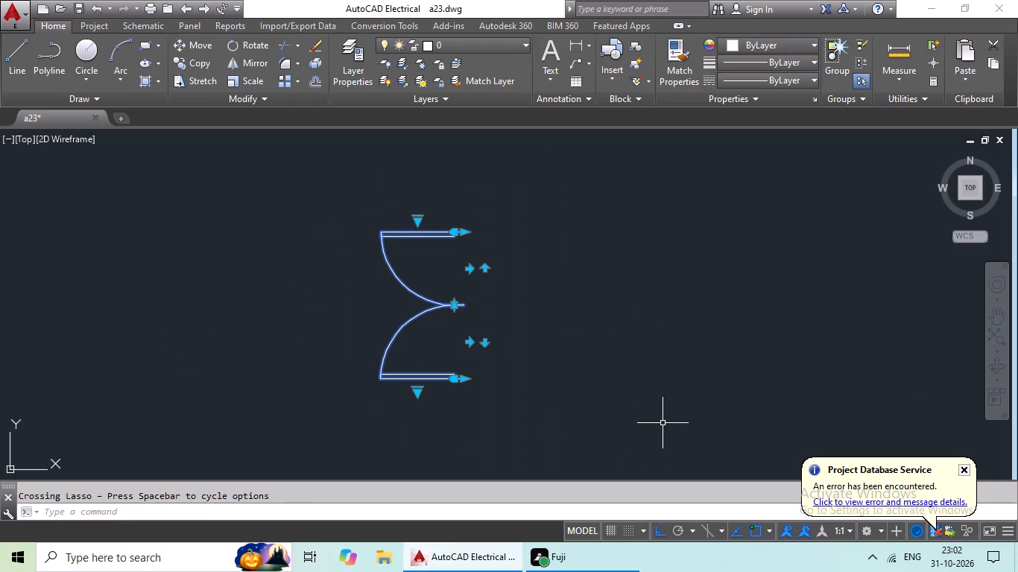
left_click_drag(248, 66, 306, 111)
left_click_drag(256, 64, 259, 72)
left_click(261, 63)
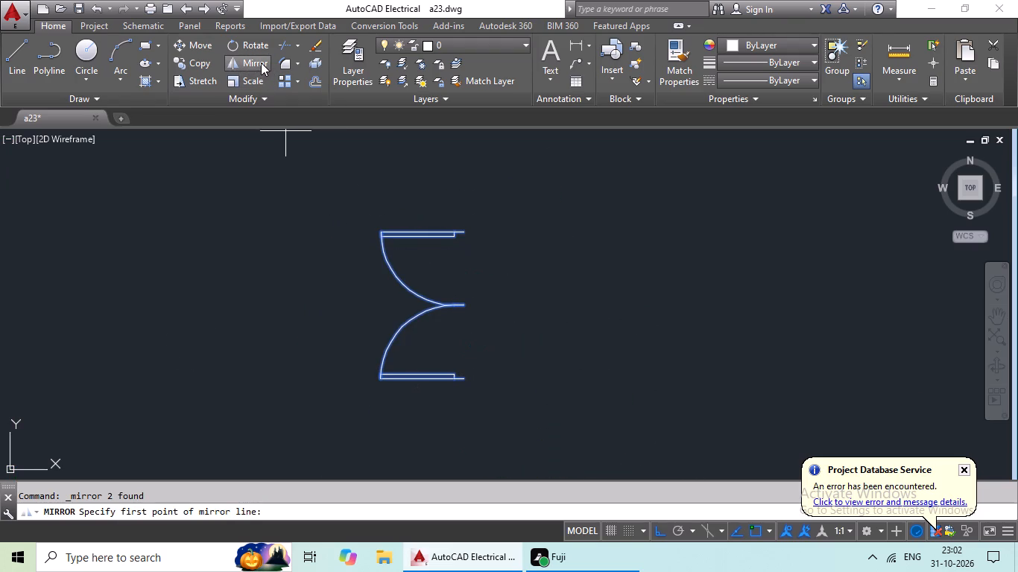
left_click_drag(546, 370, 546, 334)
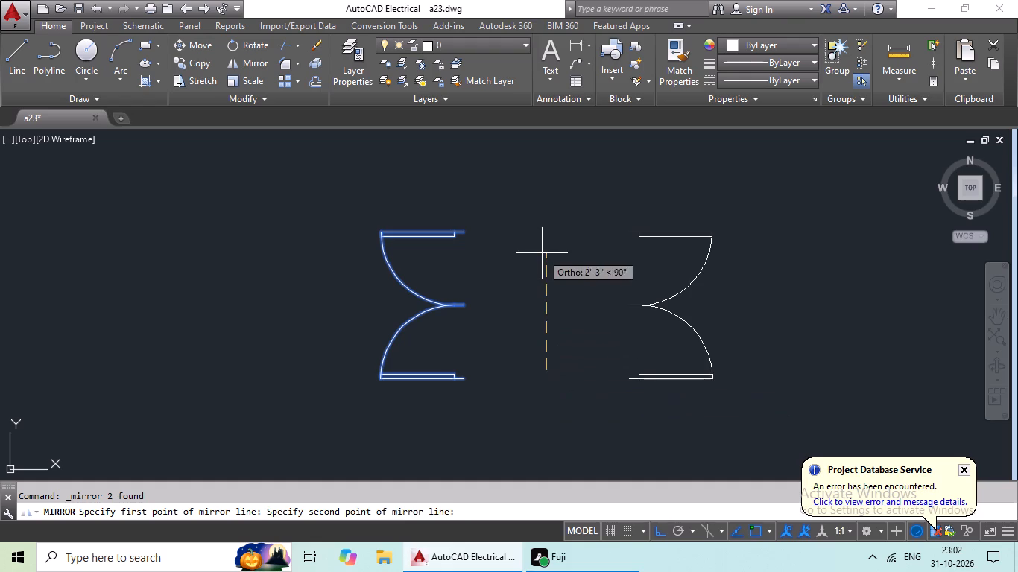
left_click(542, 252)
left_click(206, 510)
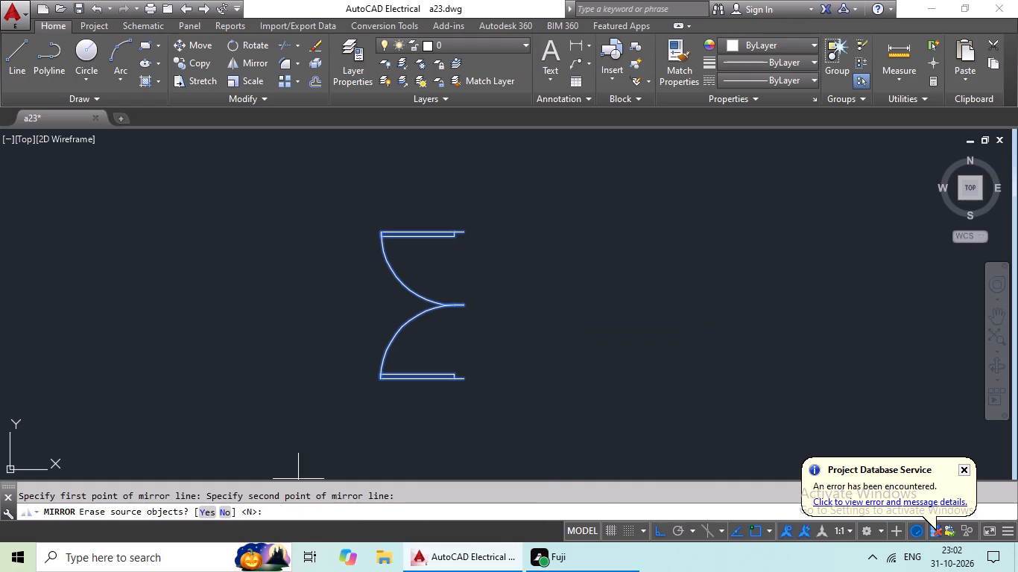
Copy the mirrored paired doors and paste them into the opening of the lower small east room, on its south jamb.
left_click(650, 305)
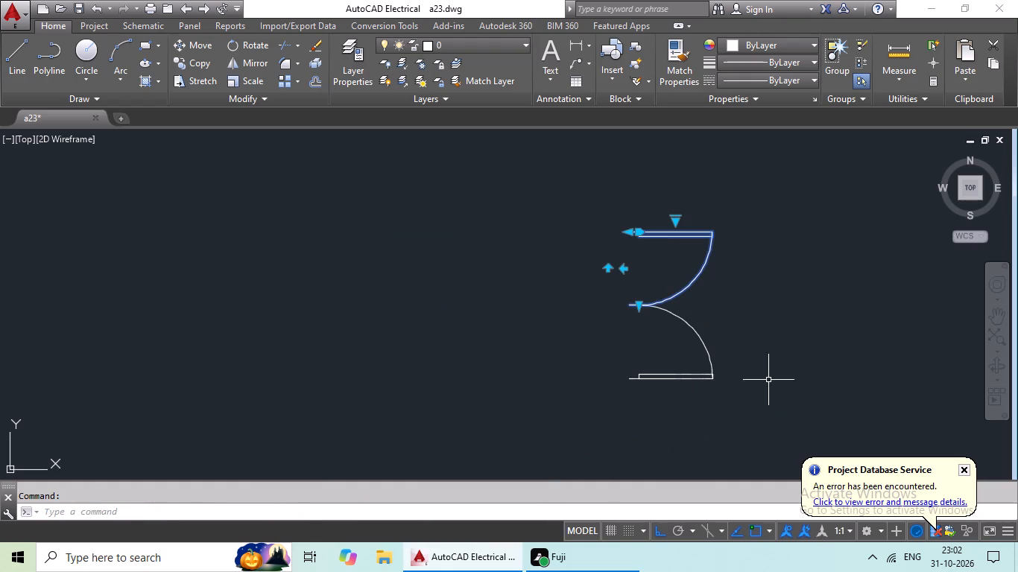
left_click_drag(771, 295, 531, 264)
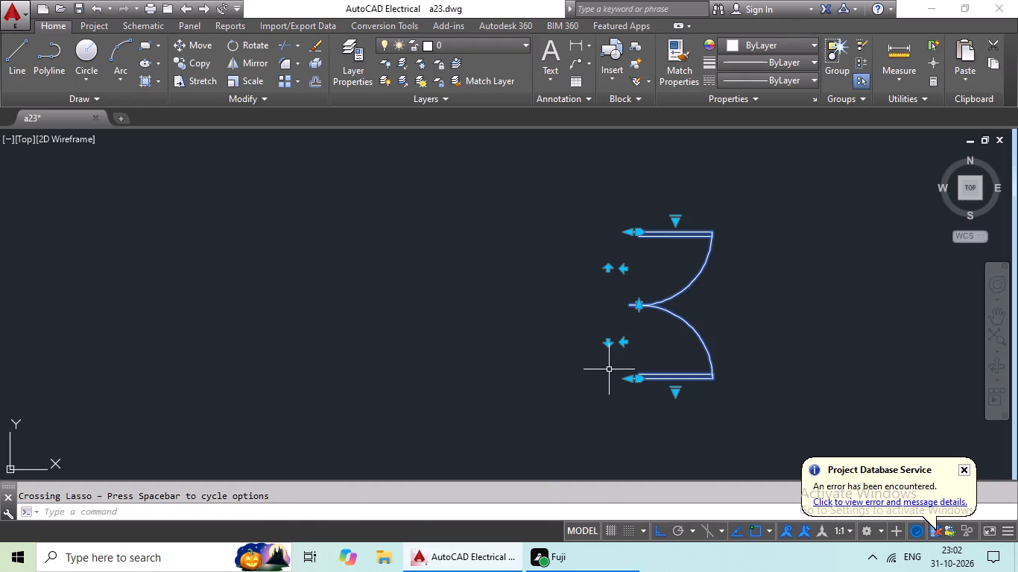
key("ctrl+c")
key("ctrl+v")
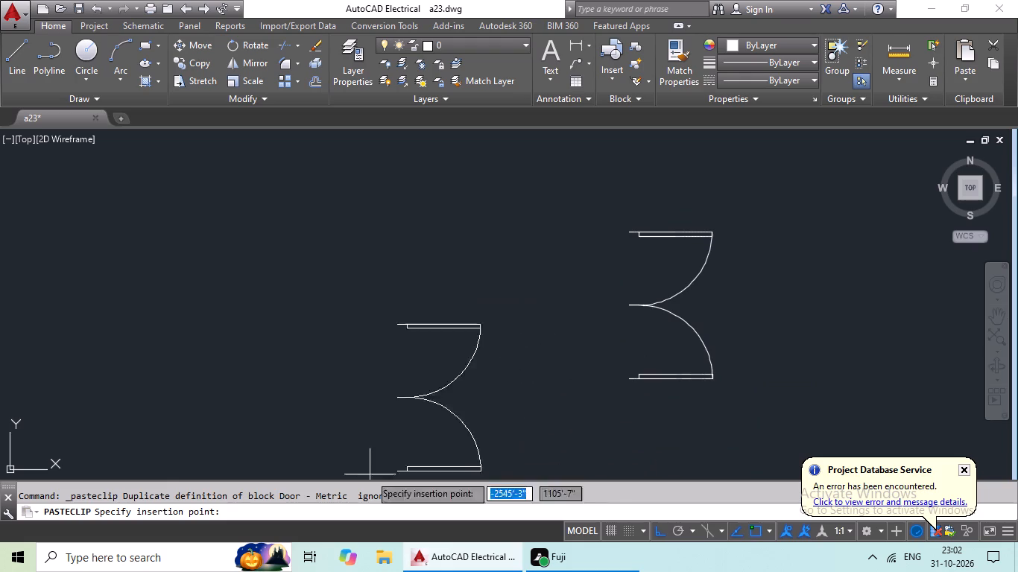
scroll(194, 459, "down", 2)
middle_click_drag(185, 448, 630, 314)
scroll(534, 375, "down", 2)
middle_click_drag(420, 404, 709, 299)
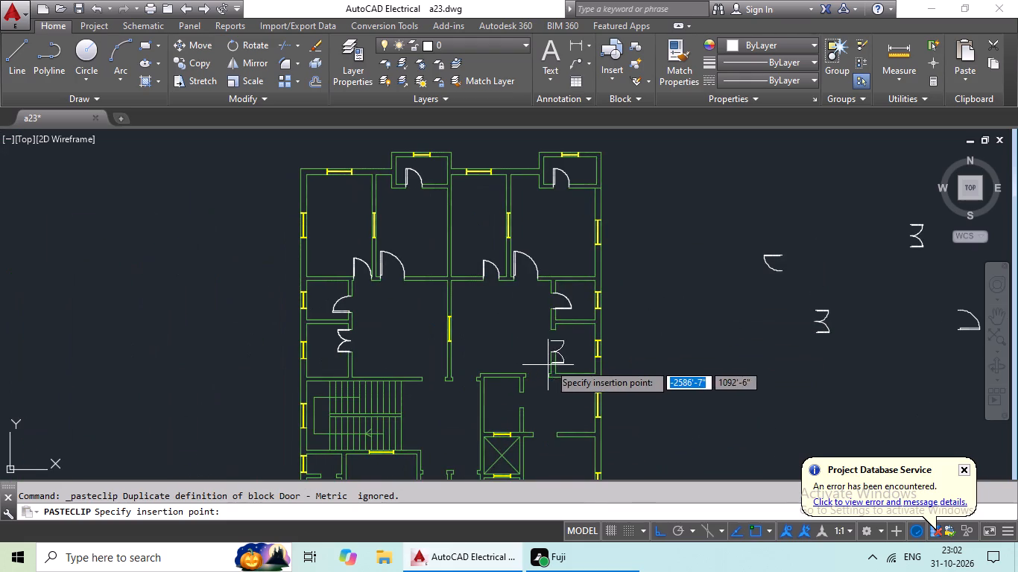
scroll(551, 354, "up", 9)
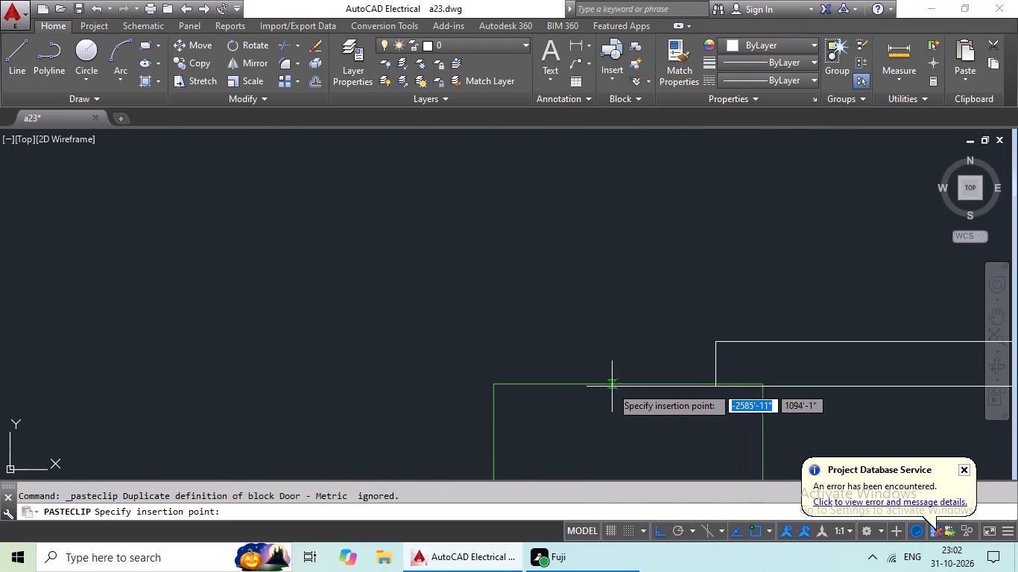
left_click(625, 384)
Rotate the east-opening single door beside the plan 90° clockwise about its hinge corner, so its leaf points south.
scroll(632, 375, "down", 4)
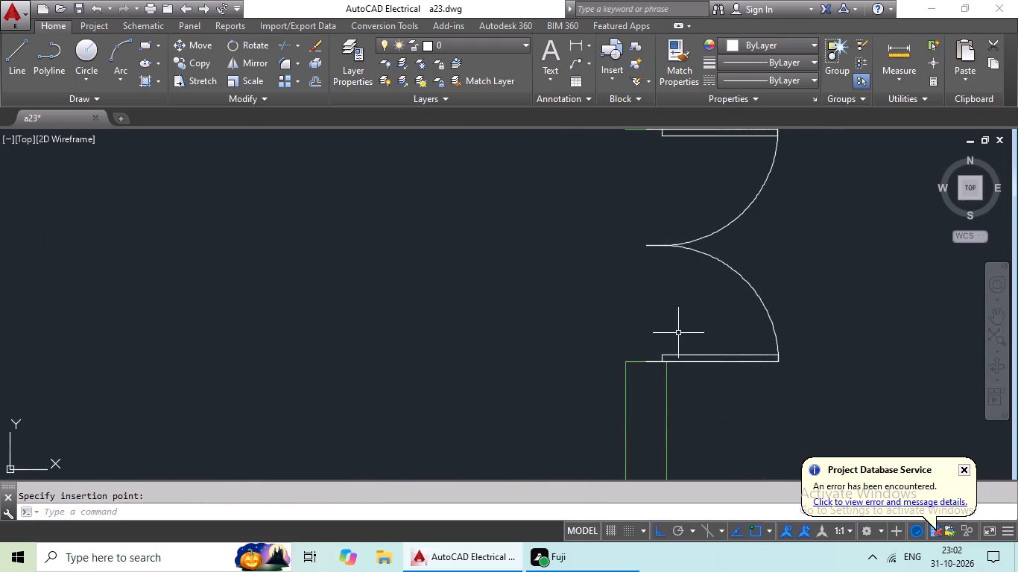
scroll(688, 328, "down", 1)
scroll(746, 305, "down", 2)
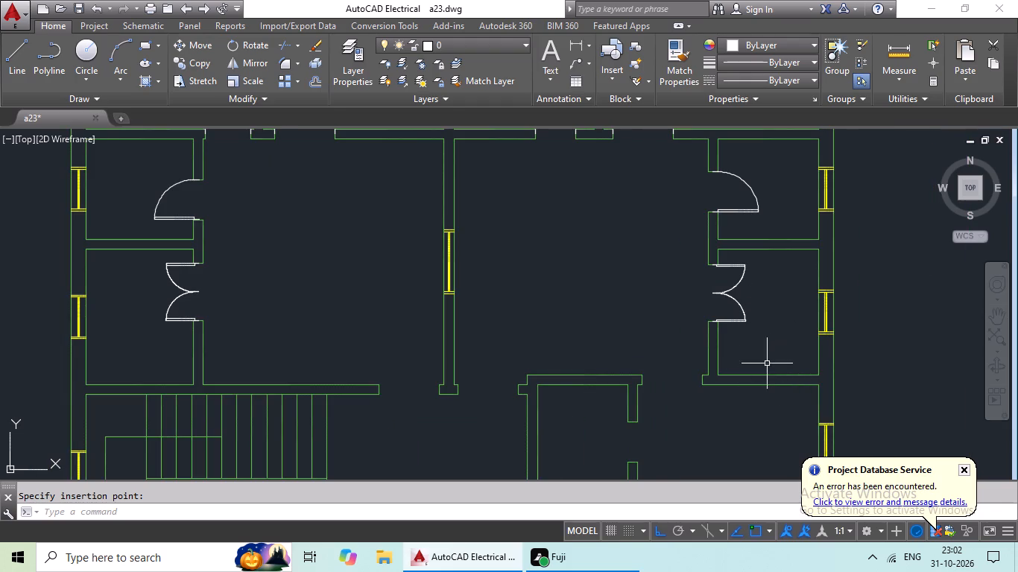
scroll(736, 371, "down", 2)
middle_click_drag(661, 344, 759, 281)
middle_click_drag(716, 352, 719, 322)
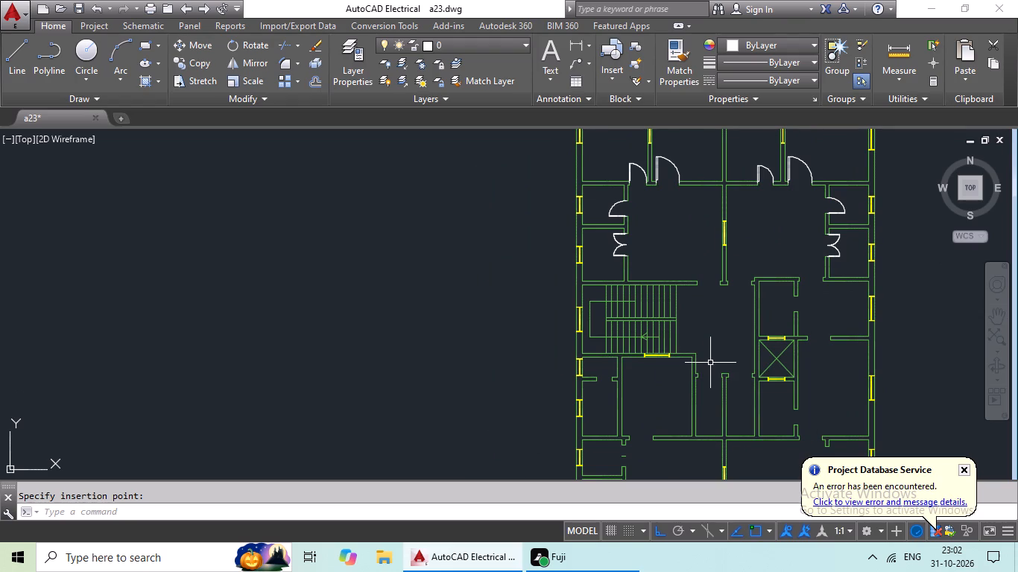
middle_click_drag(718, 347, 347, 335)
scroll(562, 285, "down", 1)
middle_click_drag(581, 277, 494, 313)
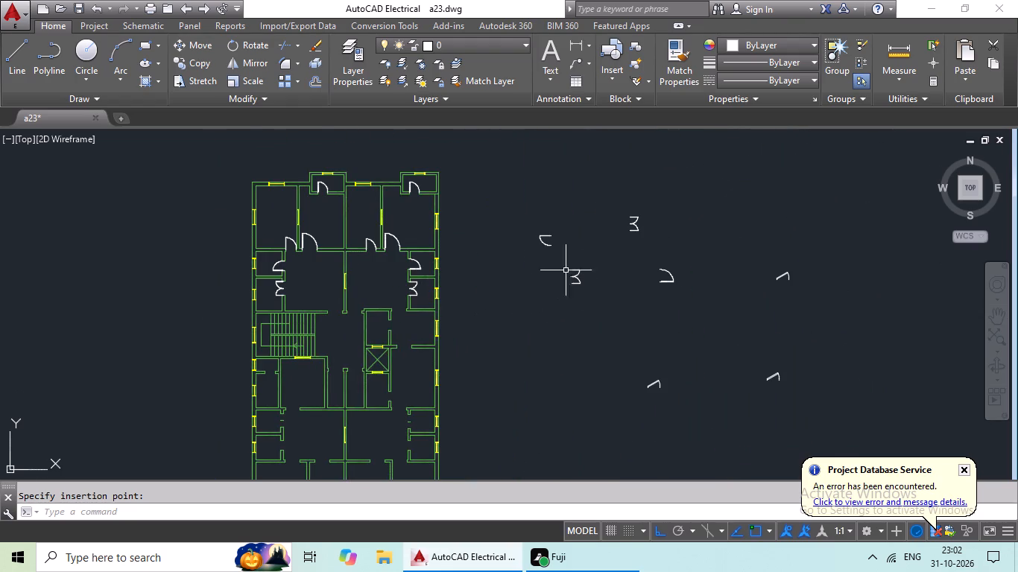
scroll(685, 280, "up", 3)
left_click(598, 287)
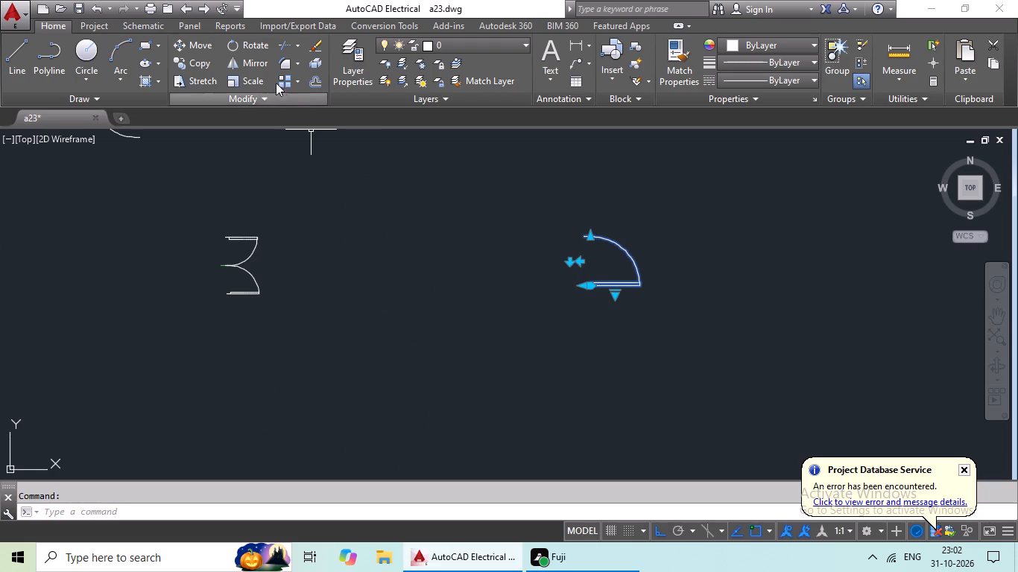
left_click(244, 50)
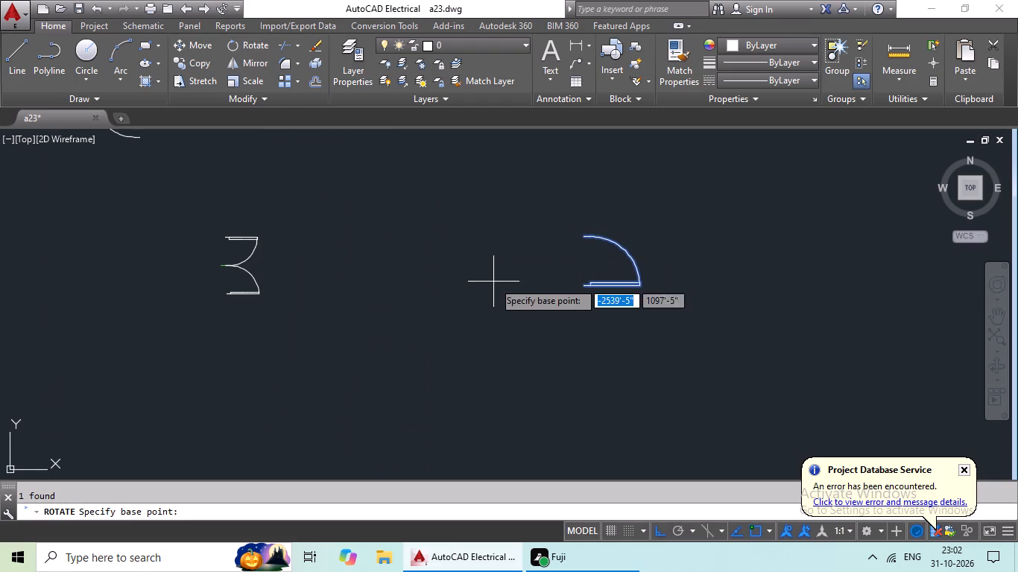
left_click(582, 285)
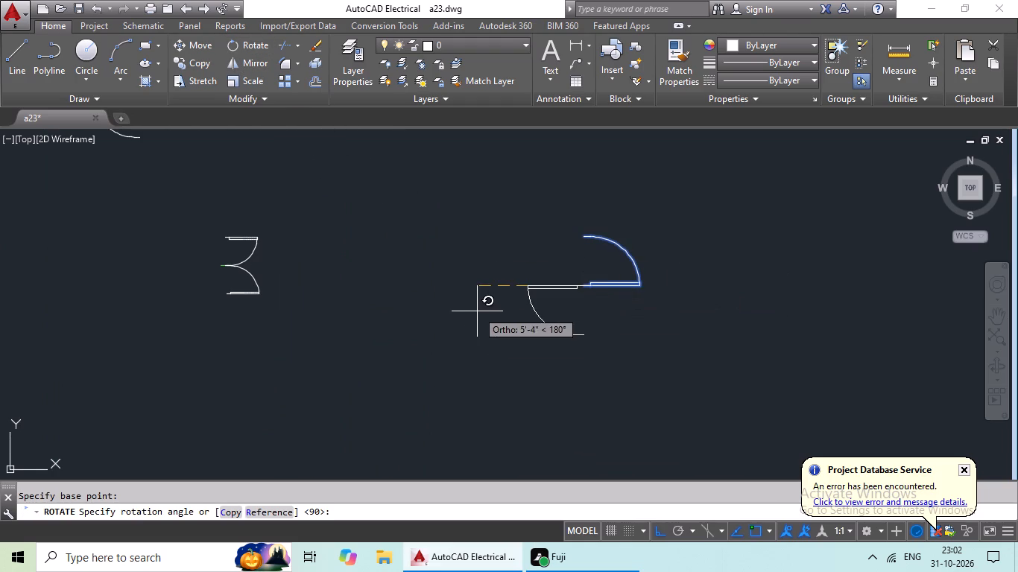
left_click(531, 381)
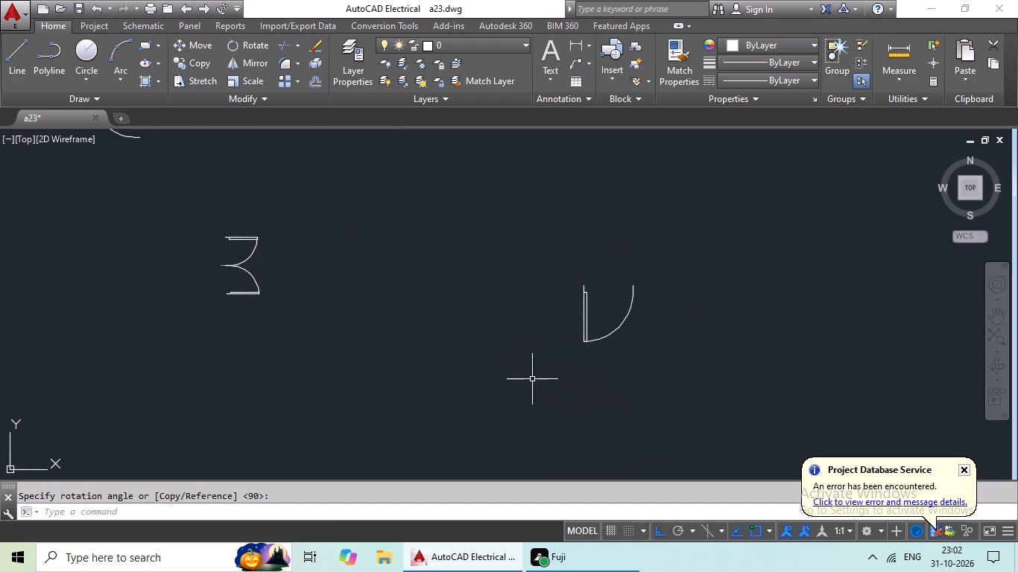
Copy the rotated single door and paste it at the west jamb of the wall opening southwest of the lower small east room.
left_click(584, 303)
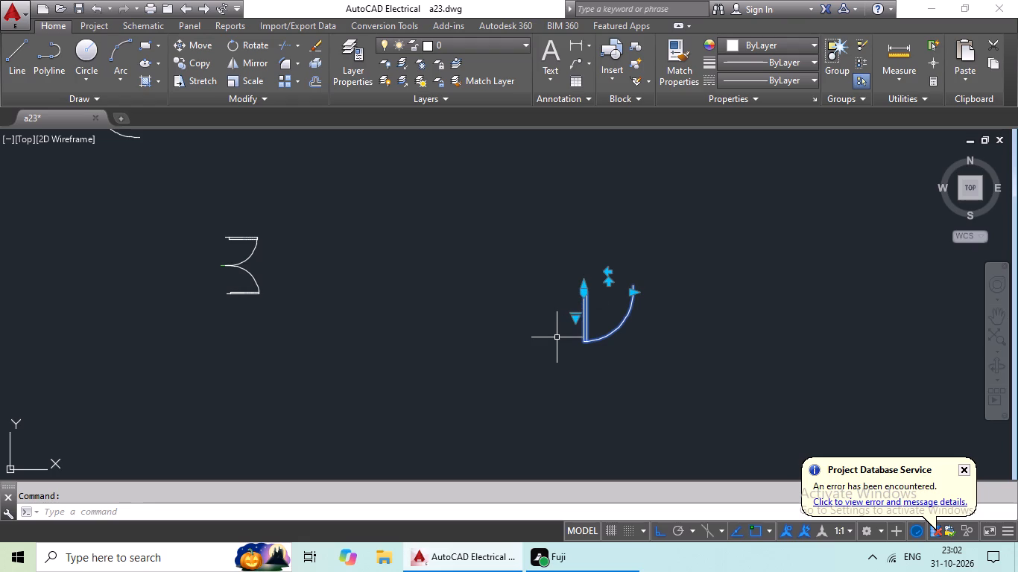
key("ctrl+c")
key("ctrl+v")
scroll(459, 317, "down", 3)
middle_click_drag(383, 323, 608, 302)
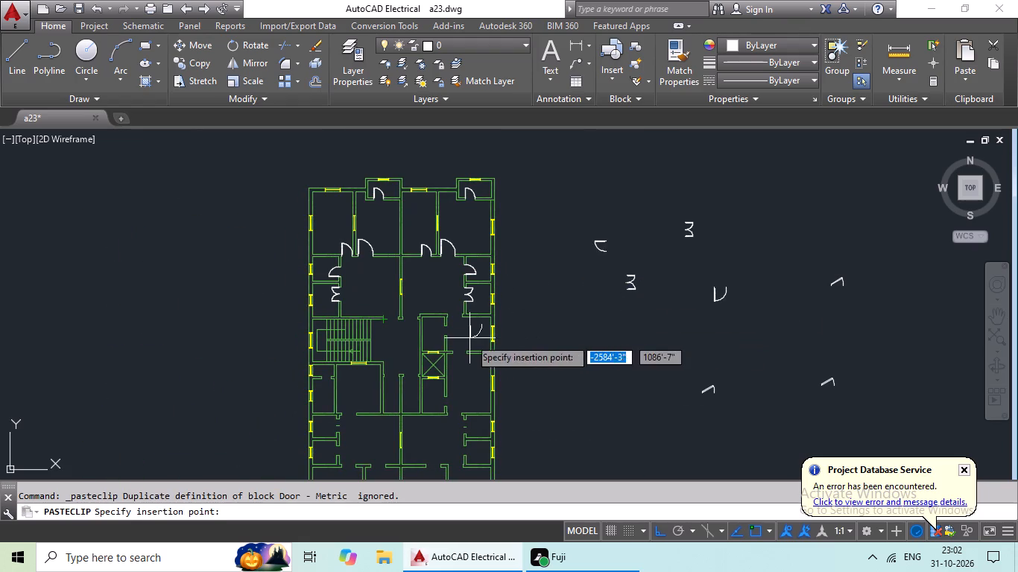
scroll(431, 343, "up", 5)
middle_click_drag(524, 326, 487, 439)
scroll(485, 446, "down", 1)
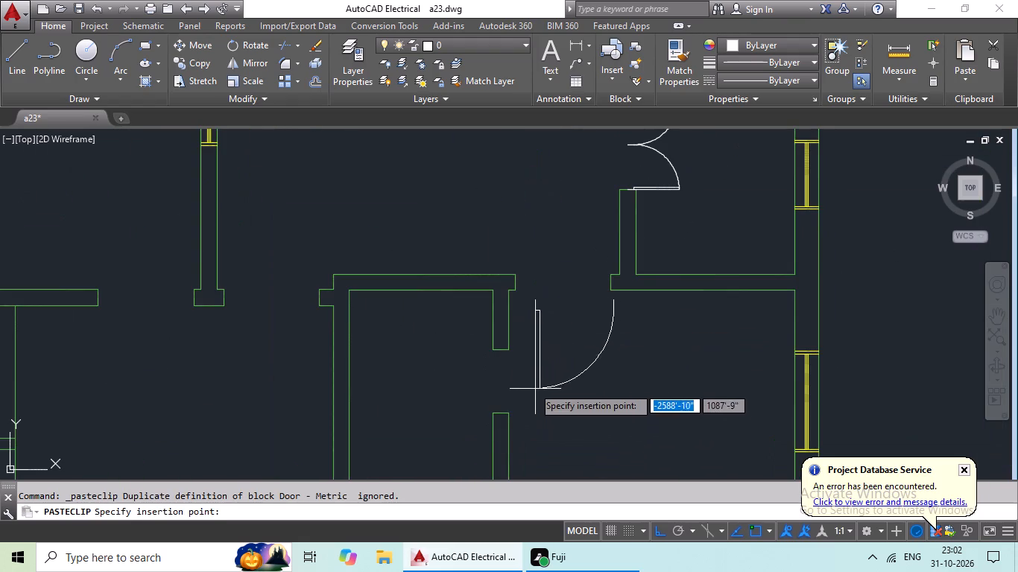
scroll(521, 361, "up", 1)
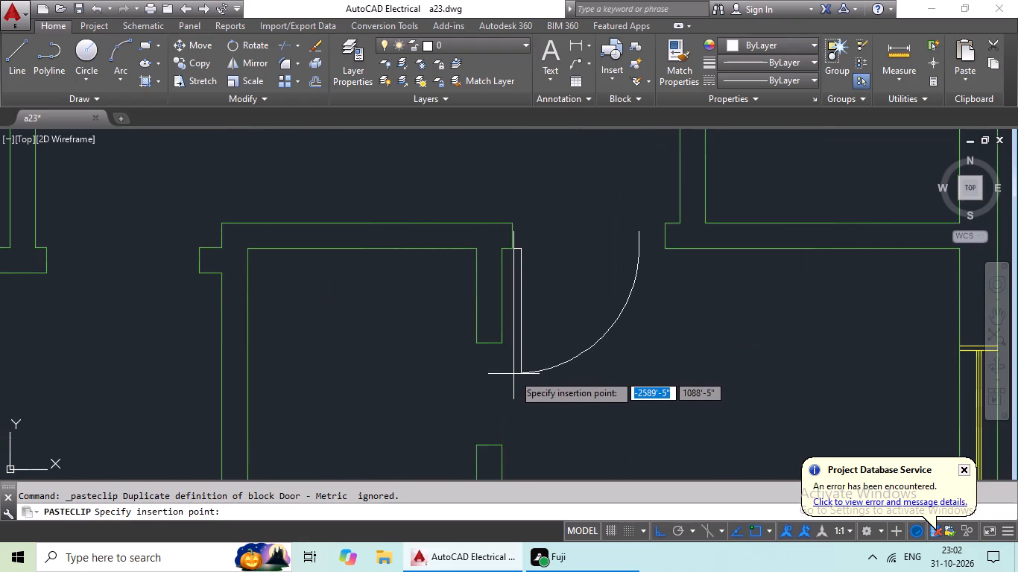
left_click(512, 377)
Scale the pasted door by reference from its hinge corner so that its width spans the opening to the east jamb.
left_click(518, 308)
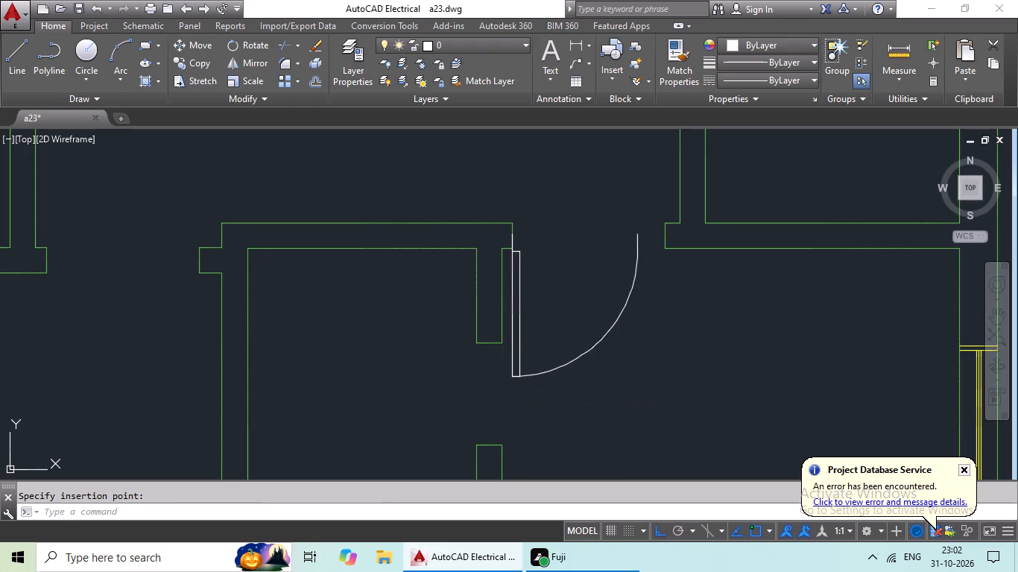
left_click(255, 81)
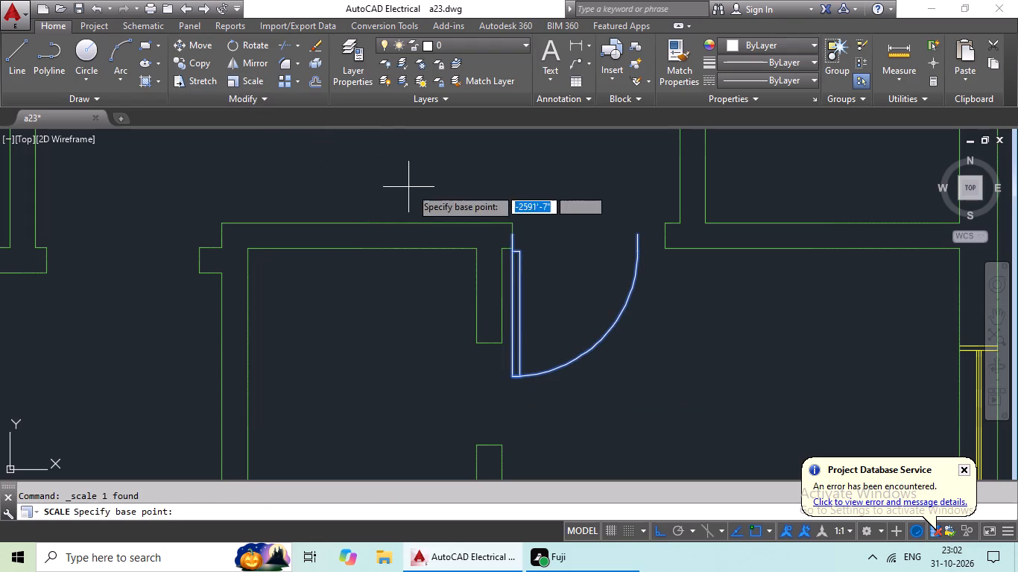
scroll(516, 226, "up", 3)
left_click(498, 260)
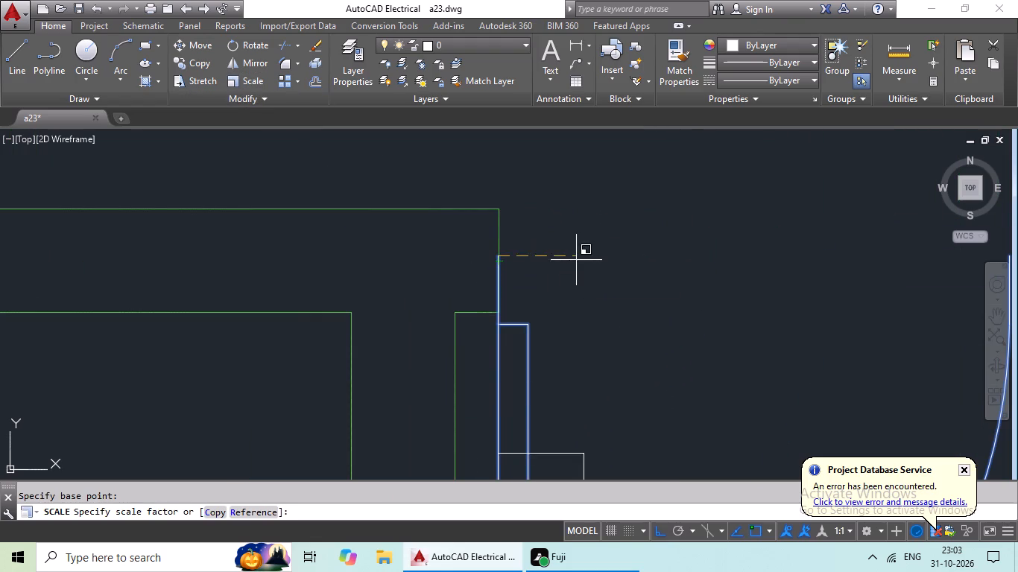
left_click(254, 508)
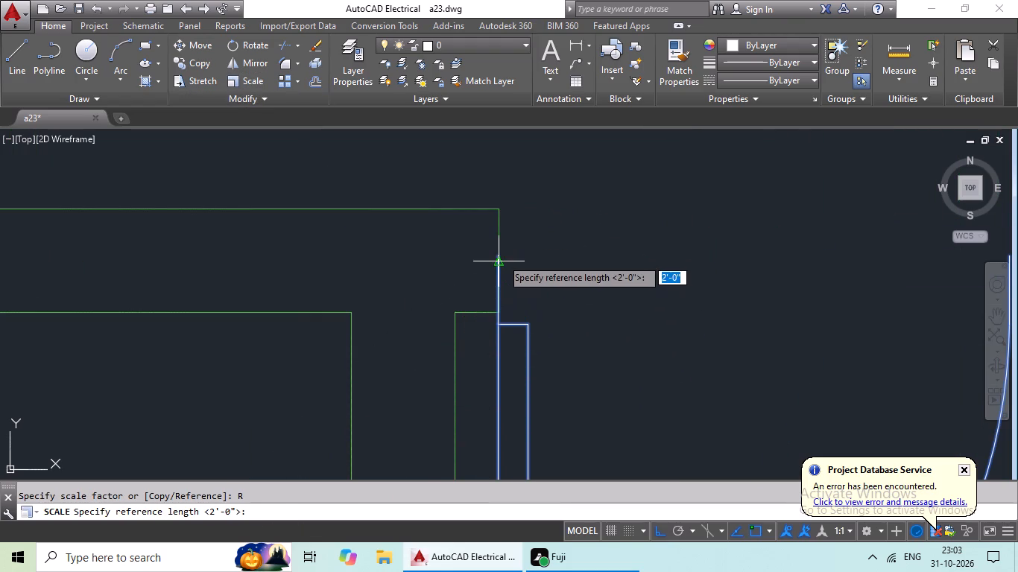
left_click_drag(502, 258, 505, 265)
scroll(695, 301, "down", 2)
middle_click_drag(695, 302, 442, 332)
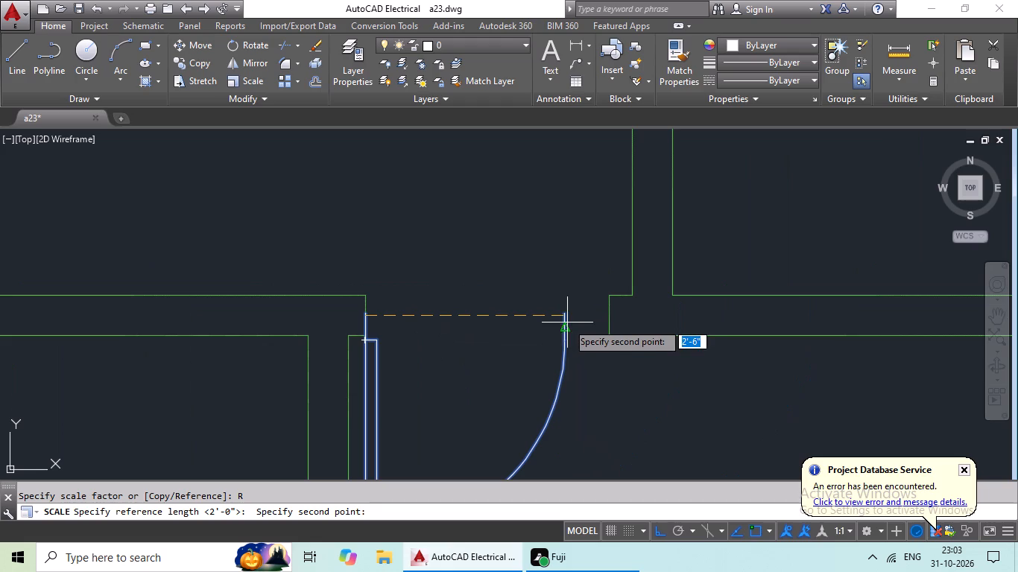
left_click(562, 319)
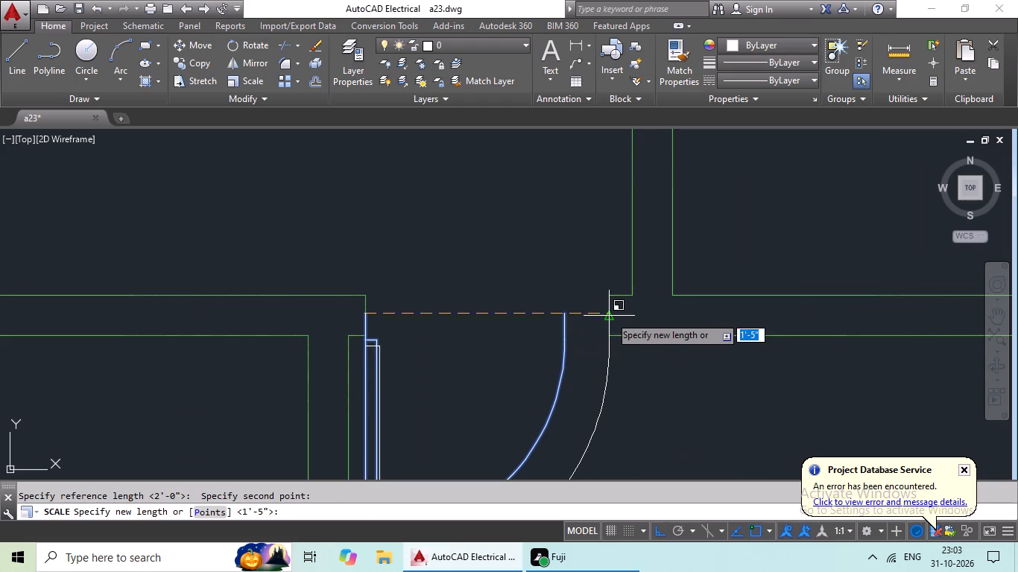
left_click(606, 315)
Copy the single door with the west-pointing leaf beside the plan and paste it into the east opening of the room north of the crossed shaft.
scroll(646, 325, "down", 3)
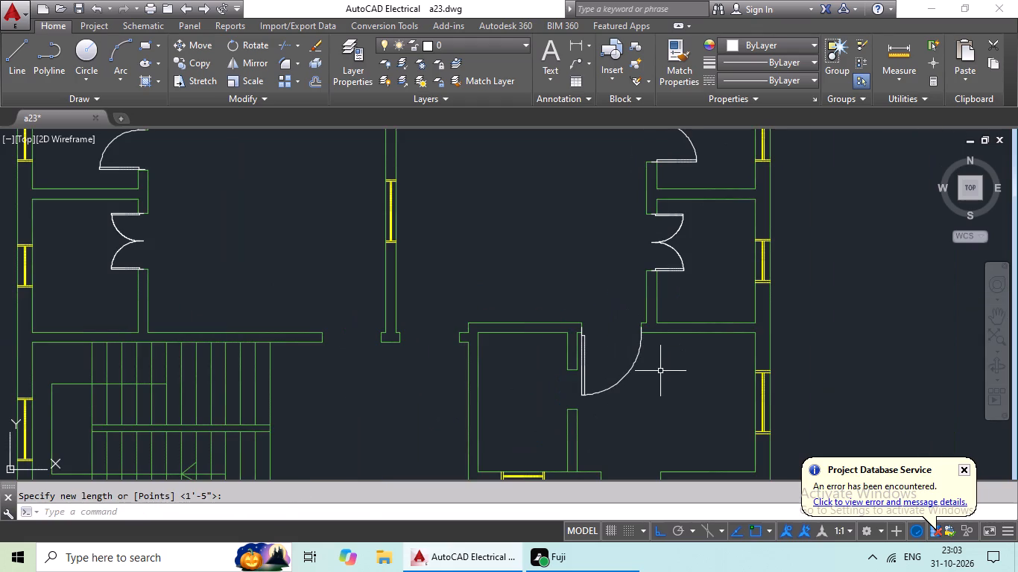
scroll(660, 371, "down", 1)
middle_click_drag(617, 361, 505, 339)
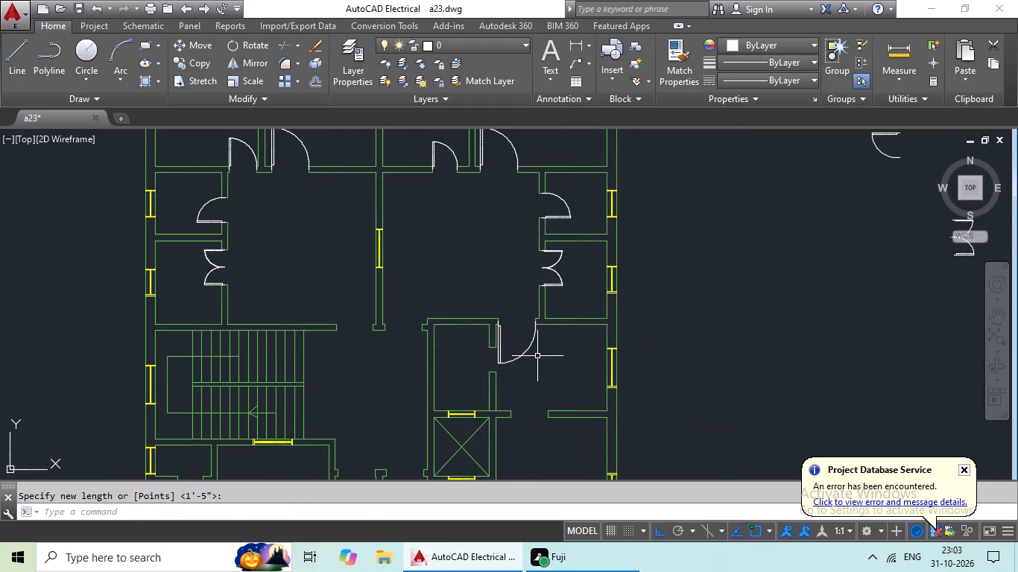
middle_click_drag(481, 347, 361, 323)
middle_click_drag(586, 284, 510, 366)
middle_click_drag(589, 307, 574, 338)
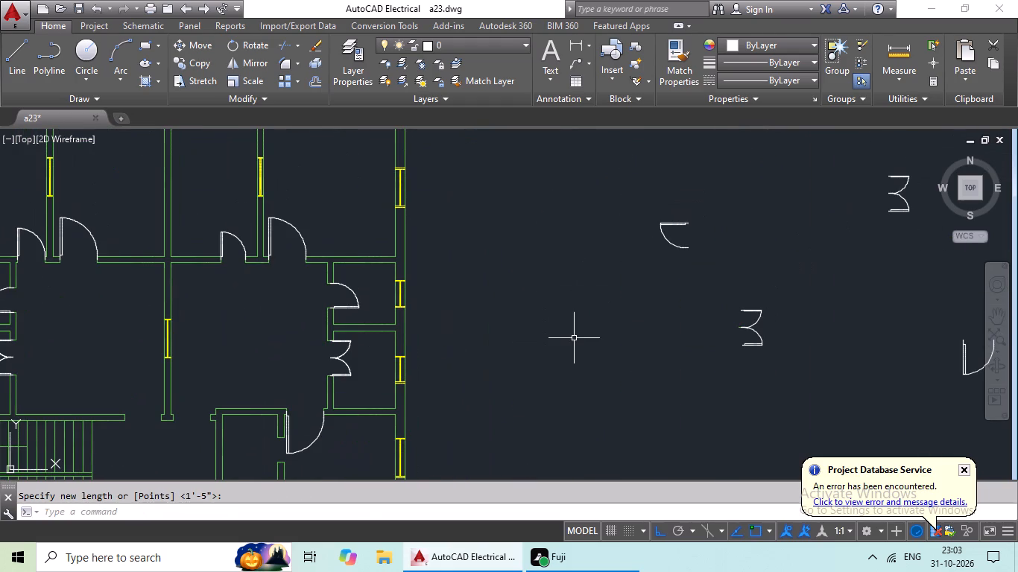
left_click(673, 244)
key("ctrl+c")
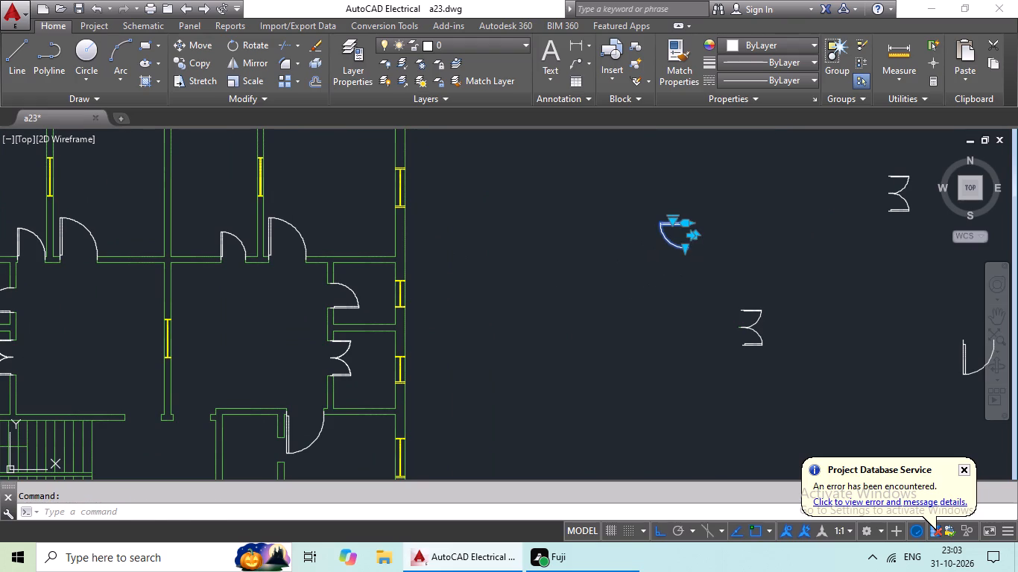
key("ctrl+v")
middle_click_drag(546, 317, 706, 112)
scroll(429, 267, "up", 3)
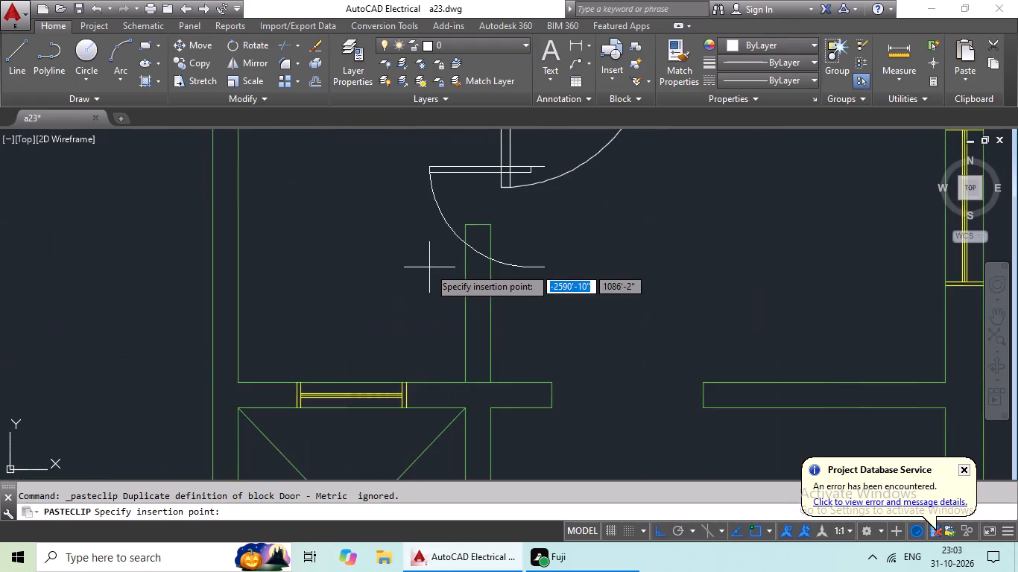
scroll(429, 267, "down", 1)
middle_click_drag(386, 241, 373, 273)
scroll(374, 270, "up", 1)
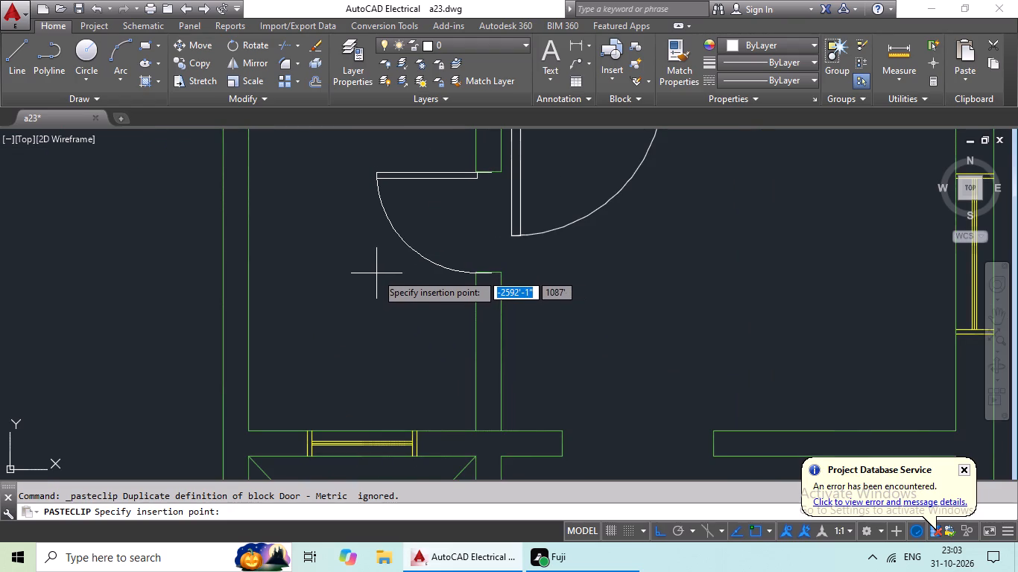
left_click(377, 273)
scroll(464, 273, "down", 3)
scroll(527, 275, "down", 1)
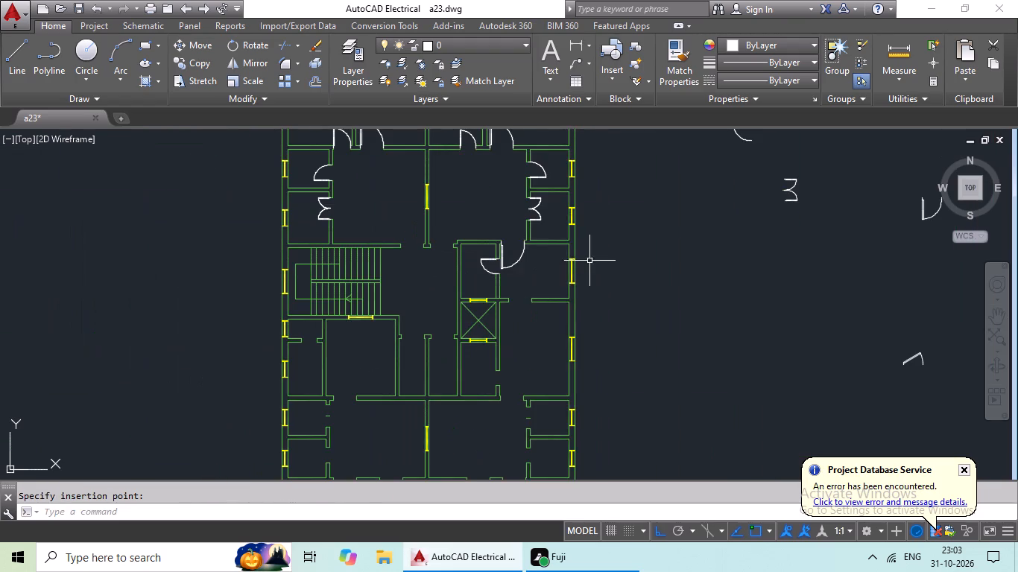
Copy the single door in the south wall of the easternmost upper room and paste it into the opening just east of the central wall's south end.
middle_click_drag(591, 261, 542, 278)
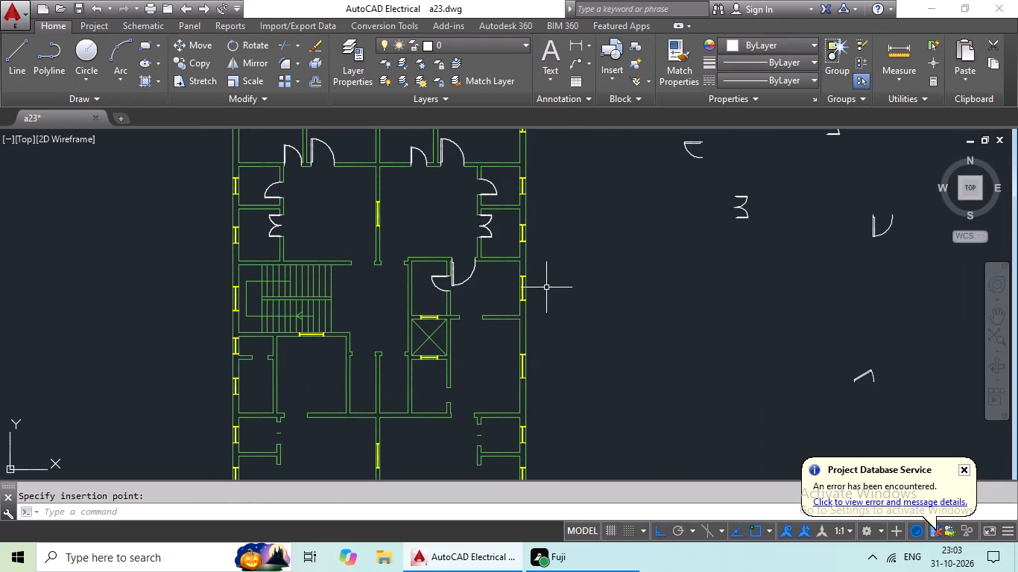
middle_click_drag(610, 266, 551, 361)
scroll(604, 296, "up", 1)
scroll(533, 364, "down", 1)
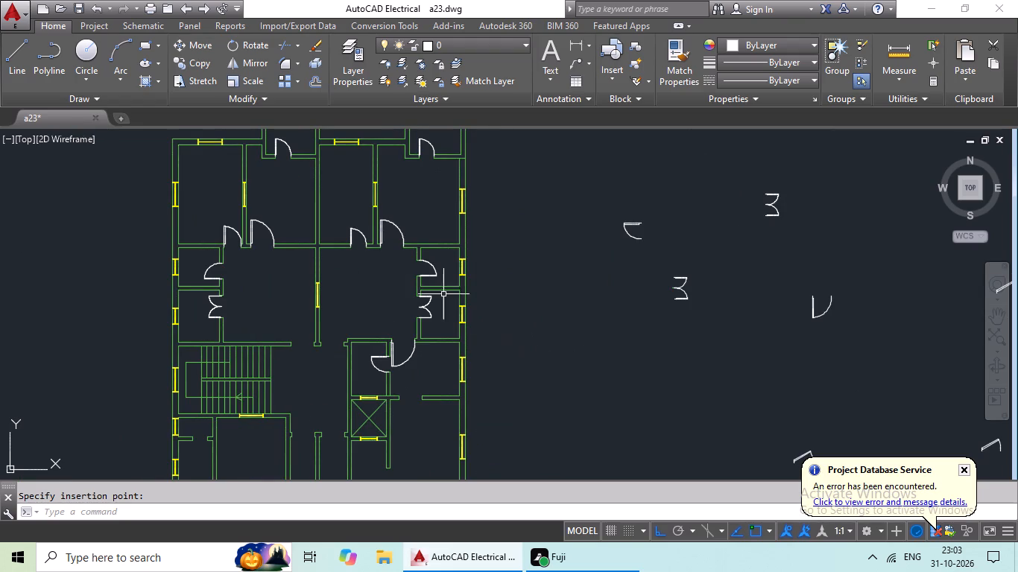
left_click(396, 227)
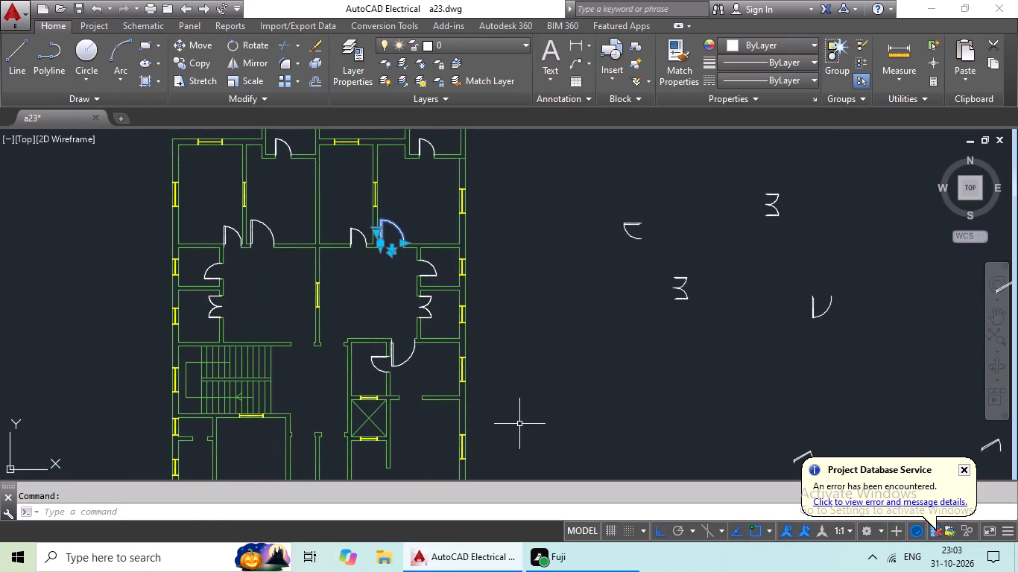
key("ctrl+c")
key("ctrl+v")
middle_click(496, 462)
middle_click(573, 417)
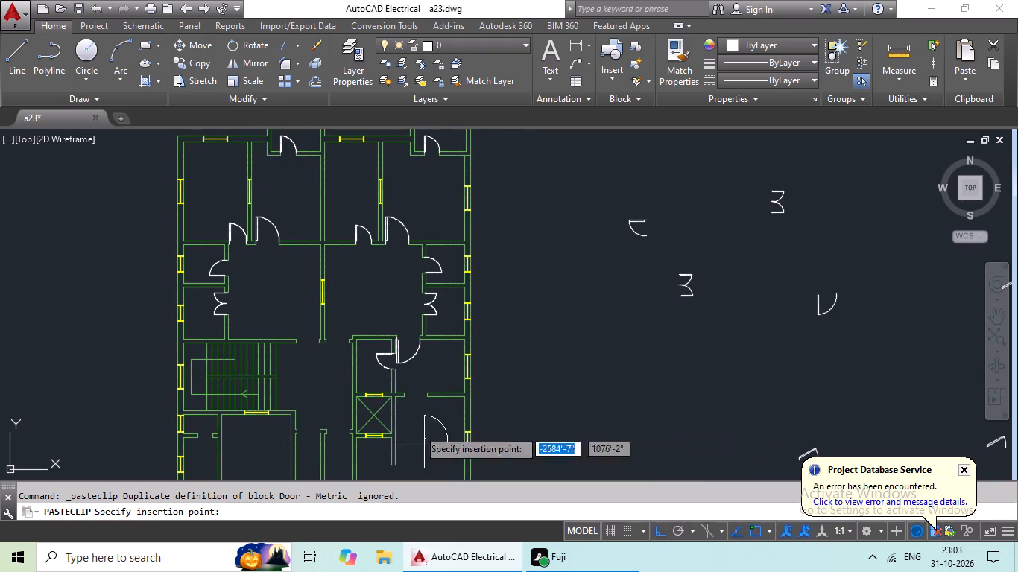
scroll(338, 340, "up", 4)
scroll(256, 356, "up", 3)
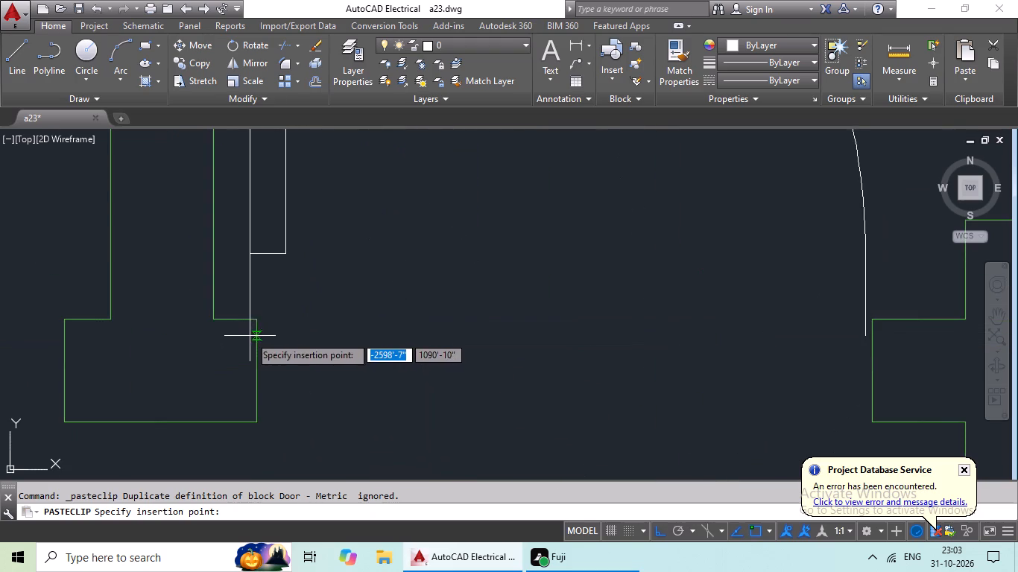
left_click(257, 369)
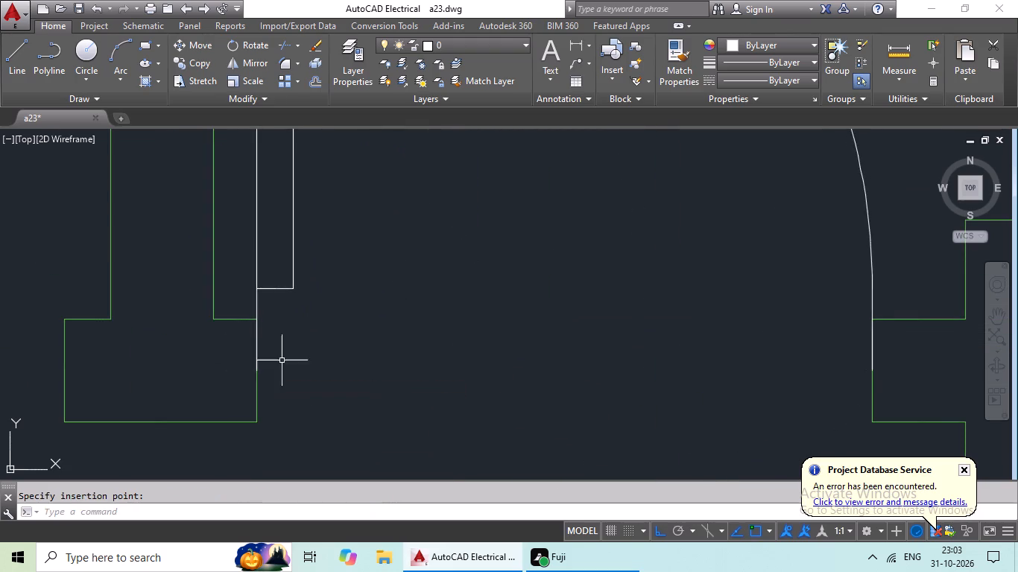
Place another copy of that single door in the empty area beside the plan, below the spare double door.
scroll(327, 351, "down", 5)
middle_click_drag(429, 366, 388, 356)
scroll(406, 342, "down", 2)
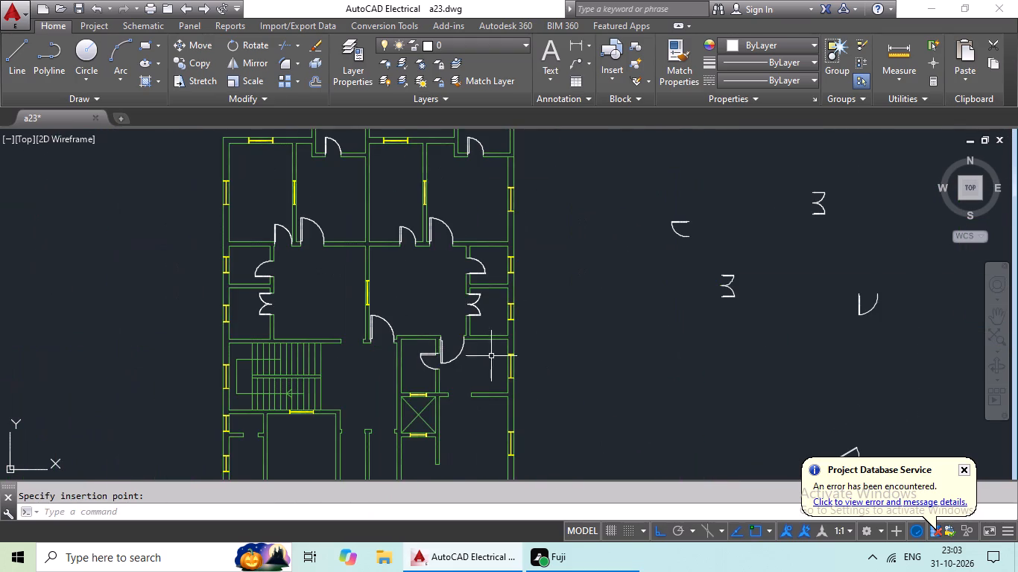
middle_click_drag(565, 349, 463, 349)
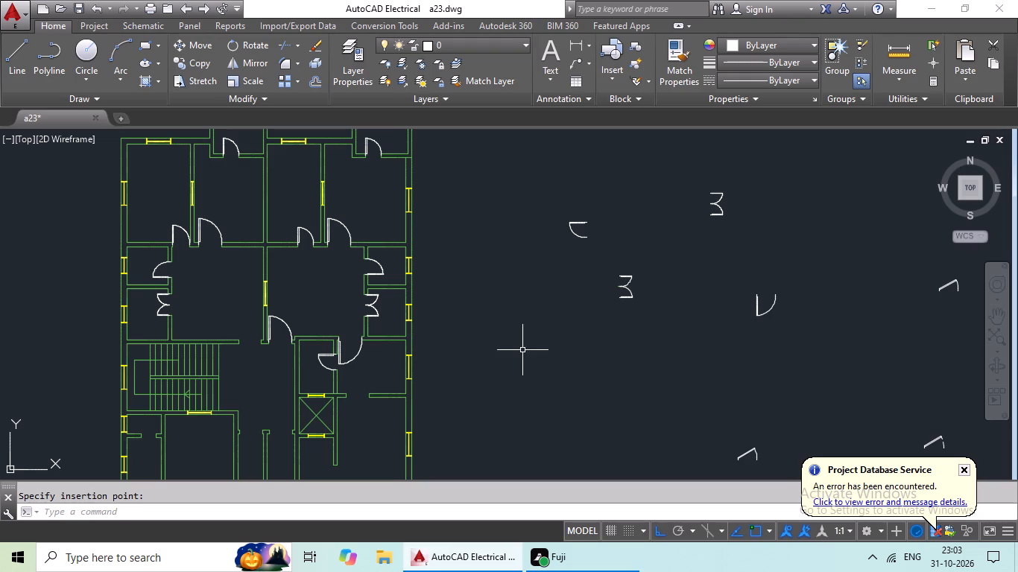
key("ctrl+c")
key("ctrl+v")
left_click(627, 375)
Mirror the spare single door beside the plan about a vertical line to its west, erasing the source door.
scroll(654, 357, "up", 2)
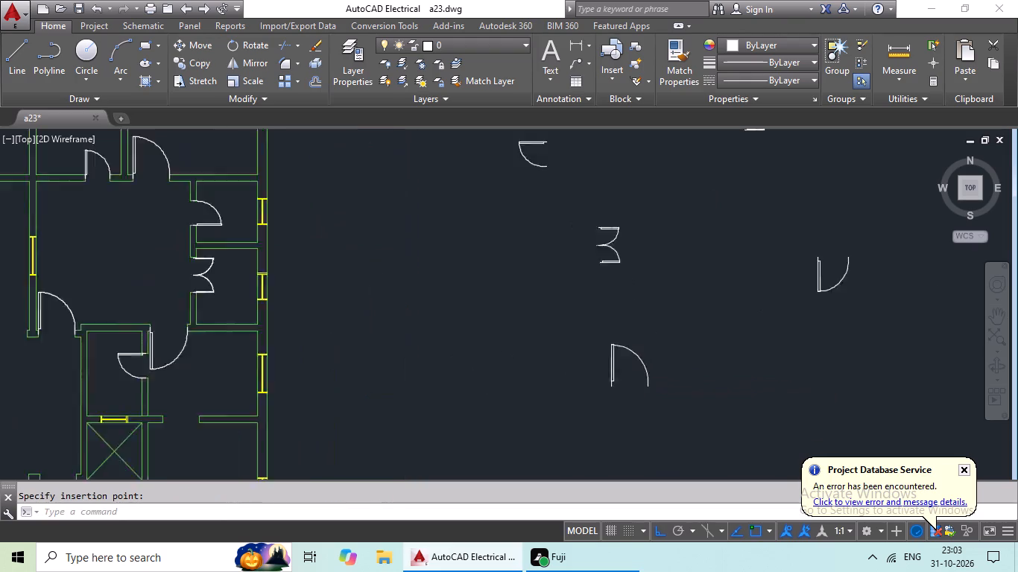
scroll(654, 357, "up", 1)
left_click(551, 380)
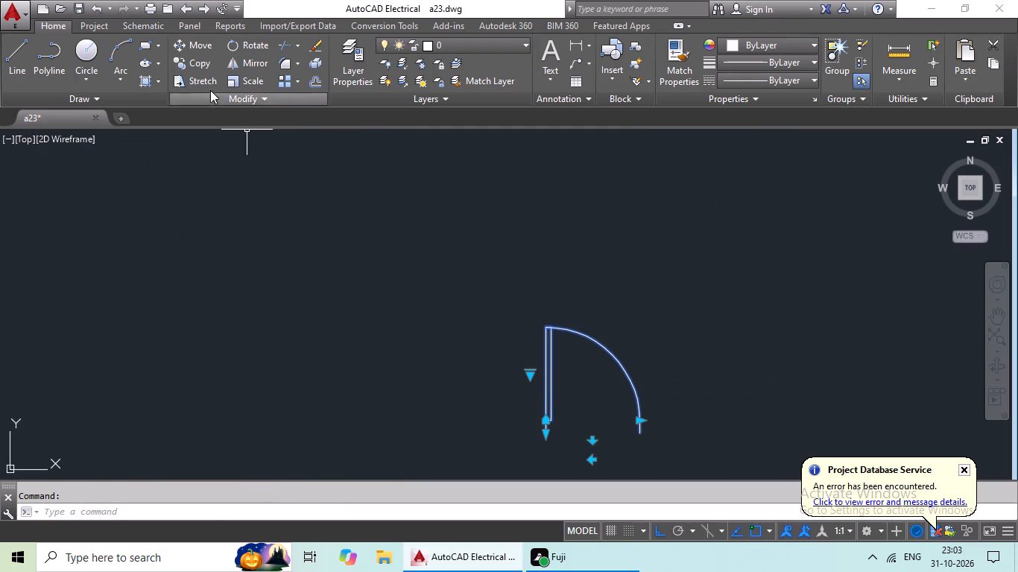
left_click(236, 66)
scroll(372, 247, "down", 1)
middle_click_drag(407, 295, 435, 266)
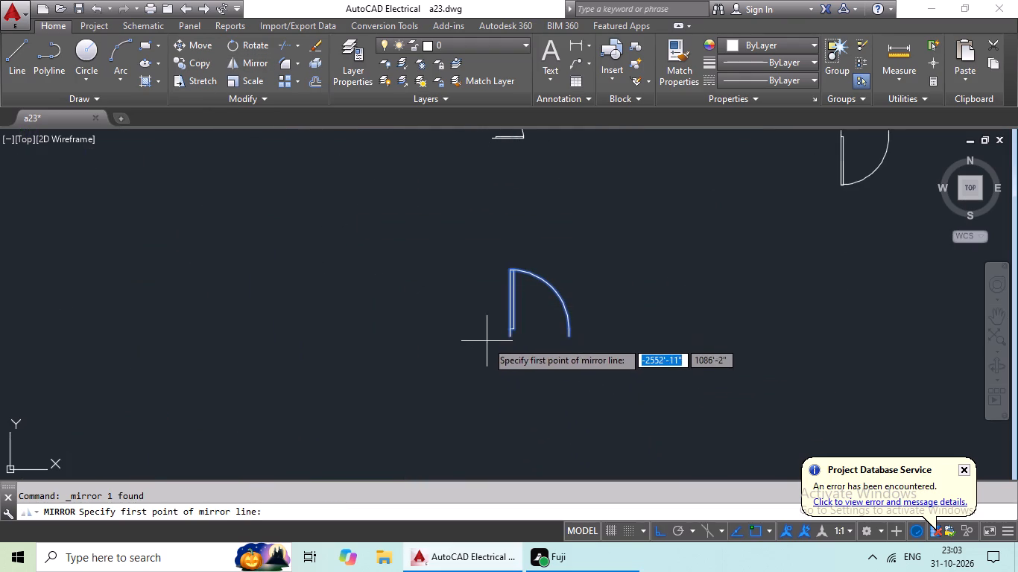
left_click(473, 339)
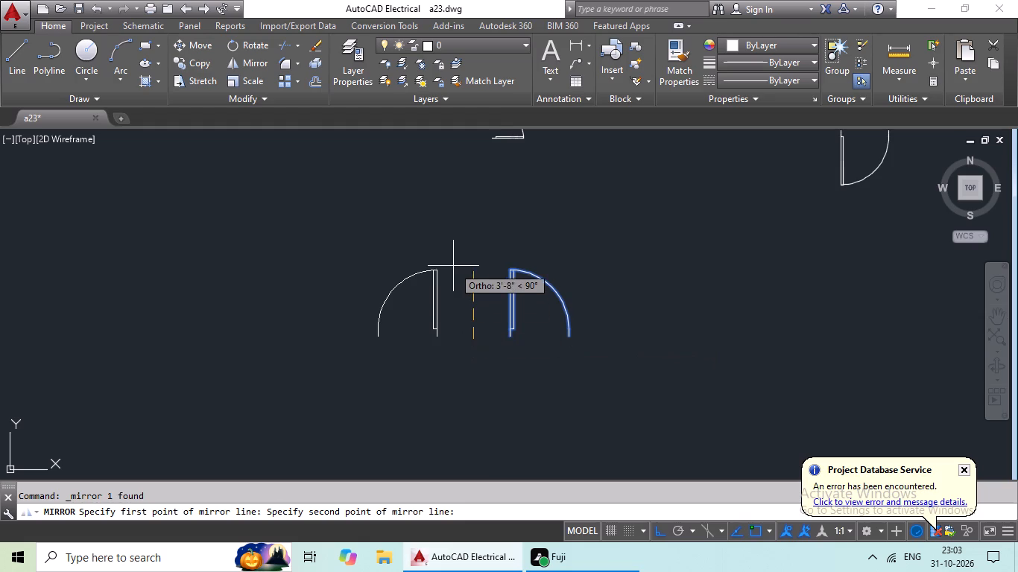
left_click(453, 261)
left_click(203, 514)
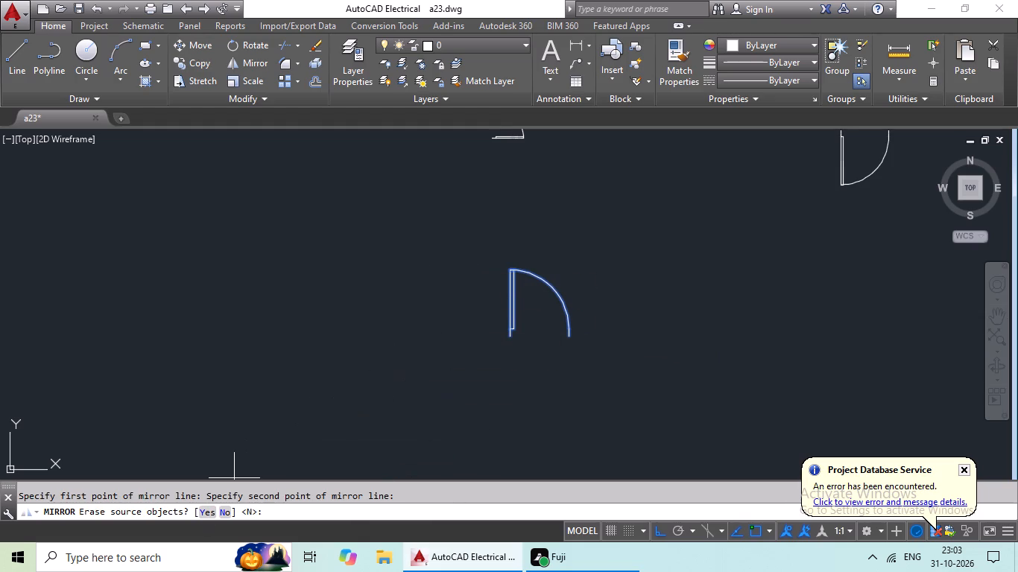
Copy the mirrored single door and paste it into the opening just west of the central wall's south end, beside the stairs.
left_click(433, 307)
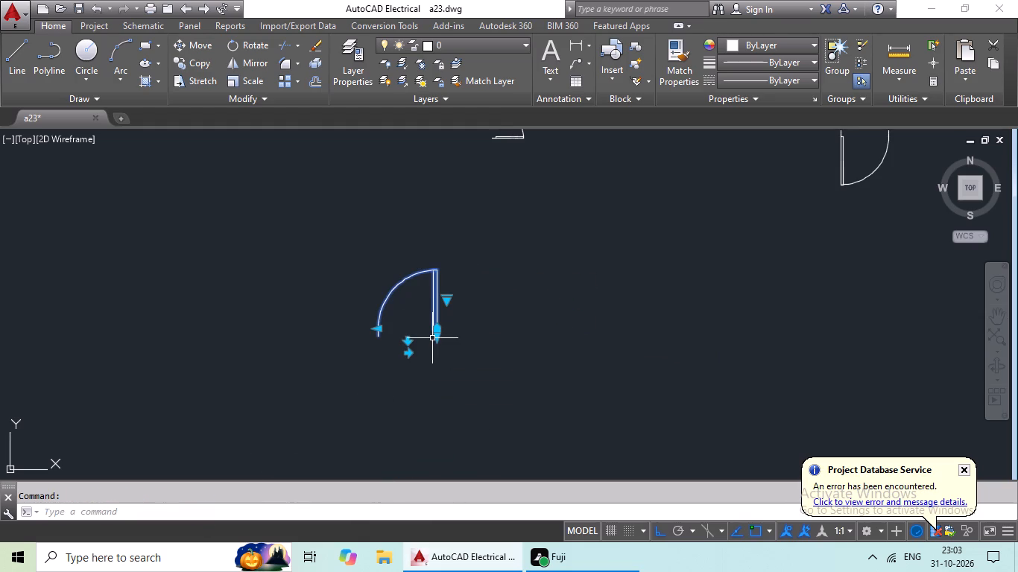
key("ctrl+c")
key("ctrl+v")
scroll(402, 355, "down", 1)
middle_click_drag(399, 348, 638, 302)
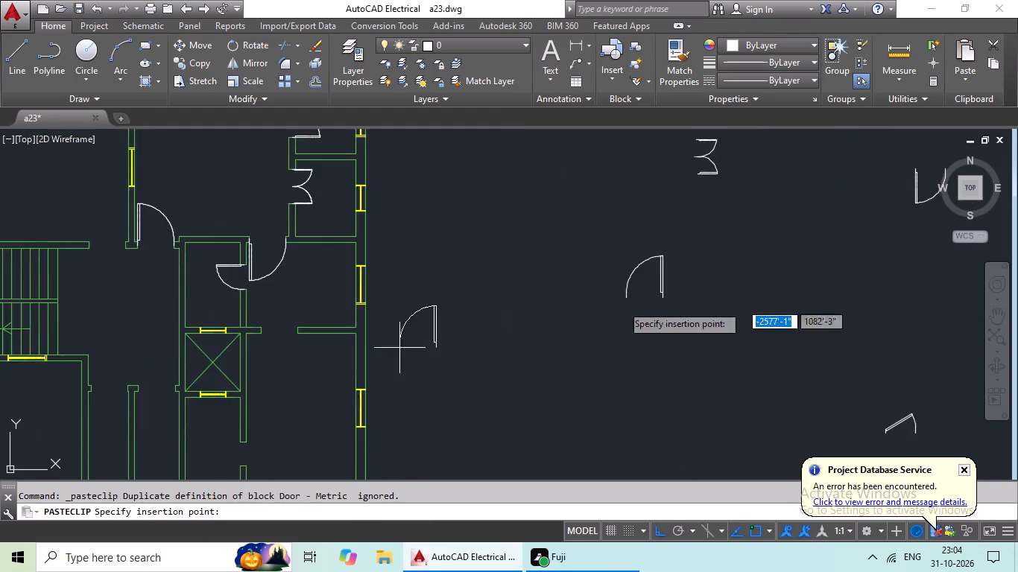
scroll(301, 311, "down", 1)
middle_click_drag(431, 314, 546, 308)
scroll(282, 265, "up", 4)
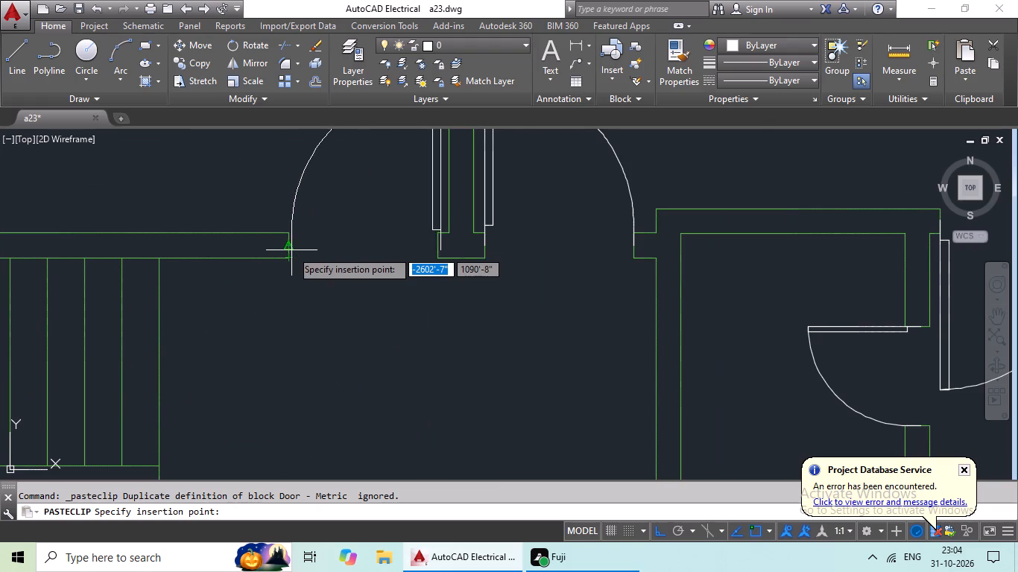
left_click(287, 248)
Extend both wall lines across the opening in the horizontal wall just east of the crossed shaft.
scroll(313, 273, "down", 3)
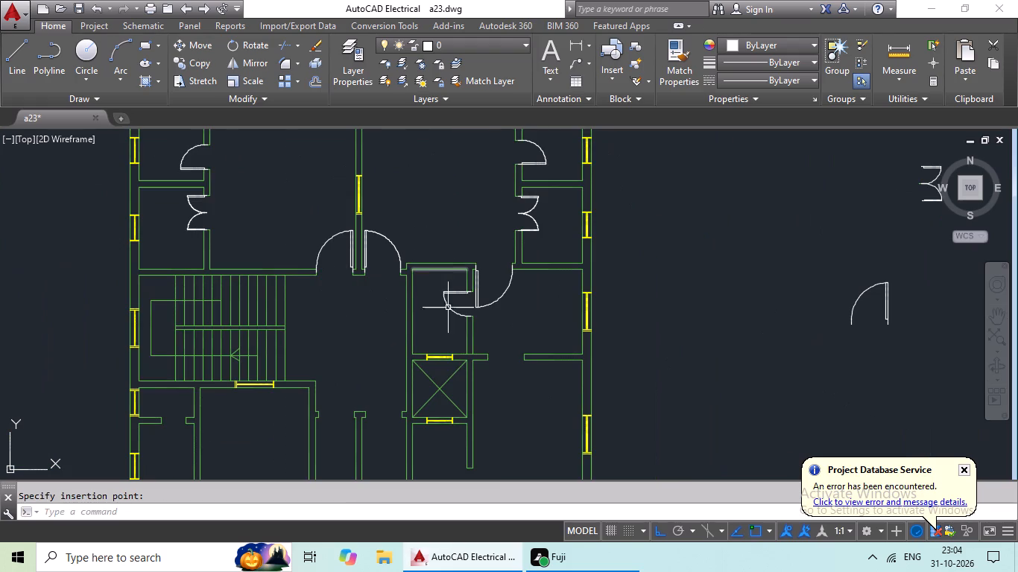
scroll(493, 232, "down", 2)
middle_click_drag(630, 217, 454, 200)
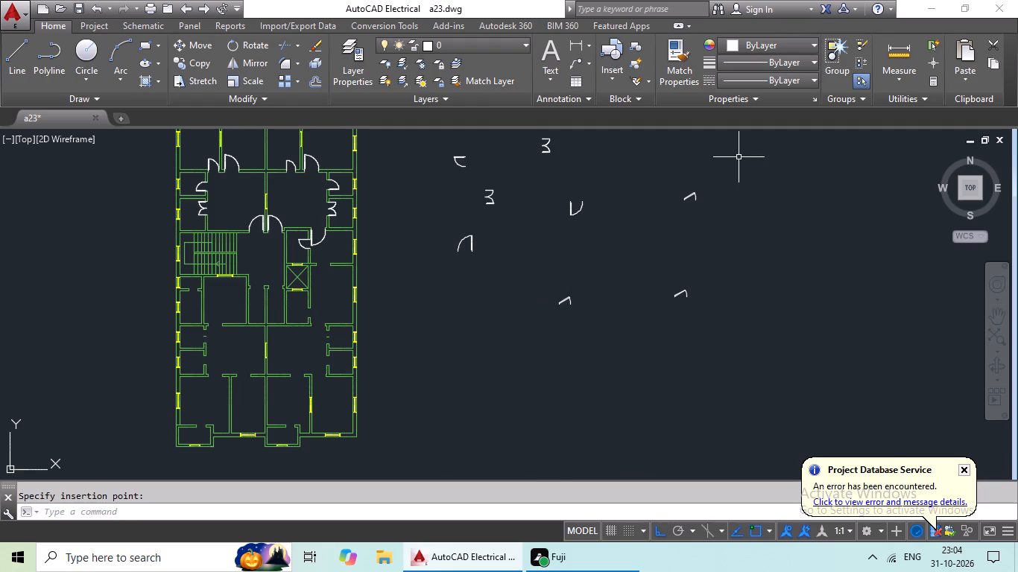
middle_click_drag(564, 235, 698, 188)
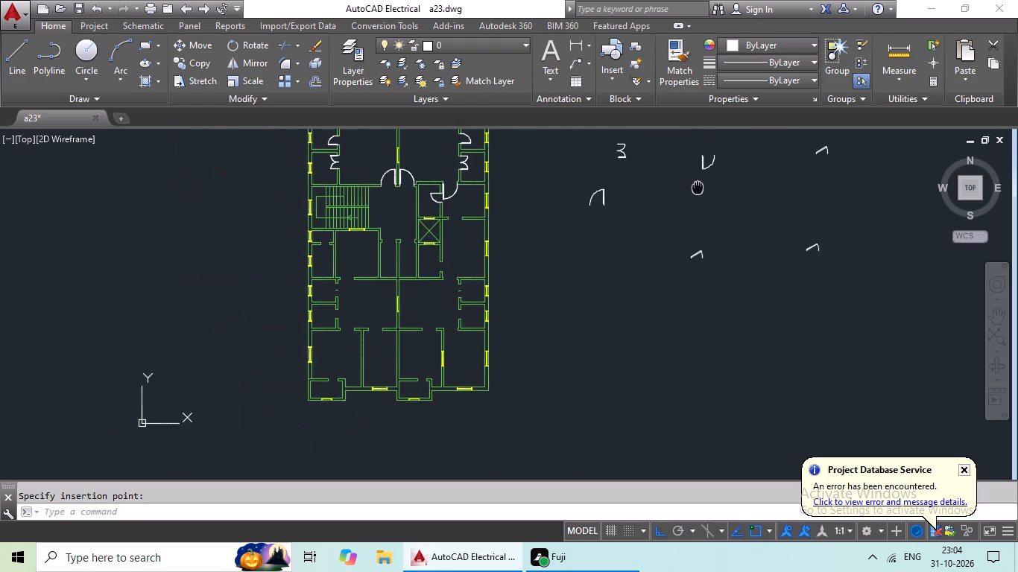
middle_click_drag(698, 188, 699, 188)
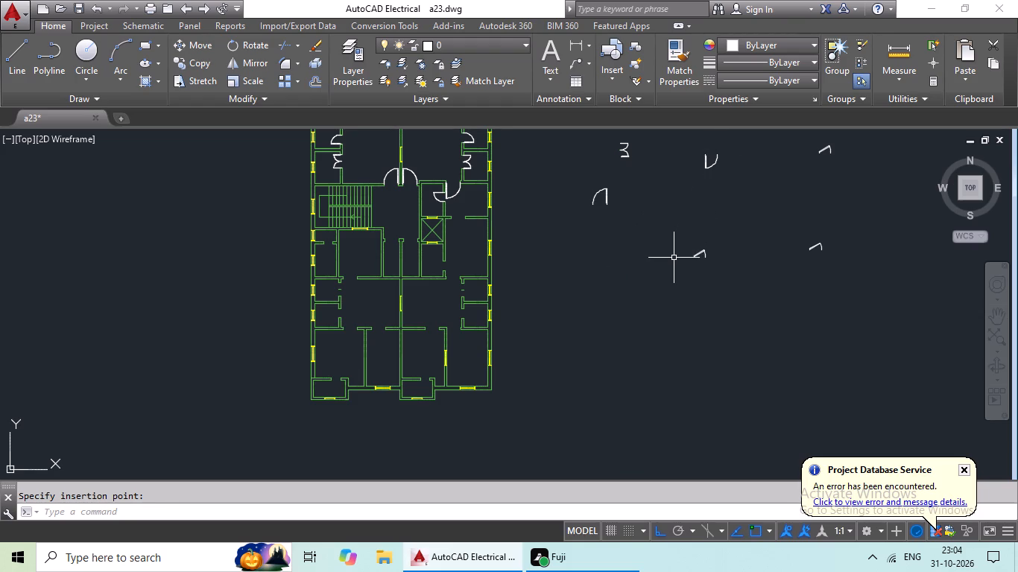
key("e")
key("x")
key("space")
key("space")
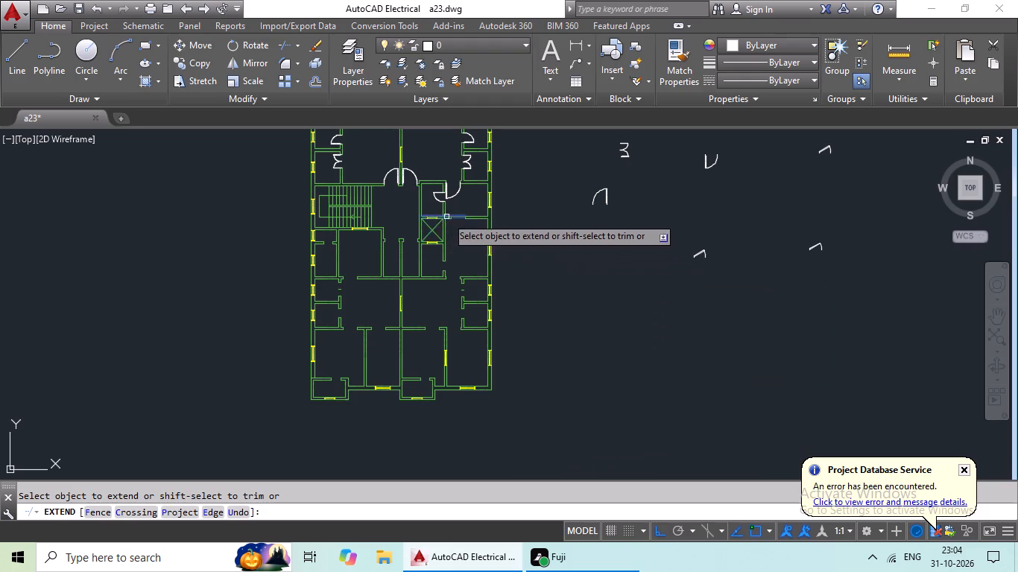
scroll(449, 213, "up", 3)
left_click(444, 228)
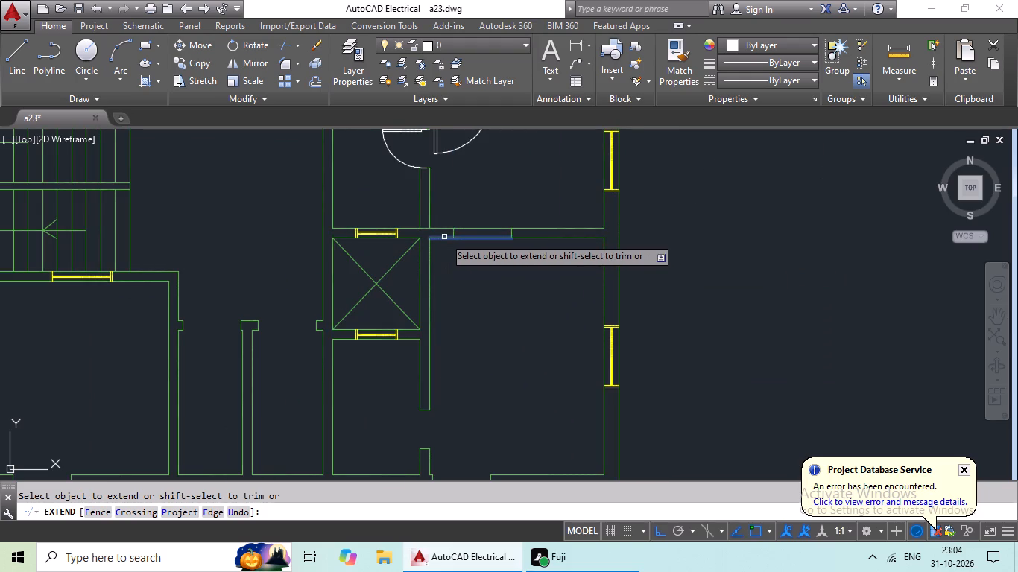
left_click(444, 237)
scroll(510, 225, "up", 4)
key("Escape")
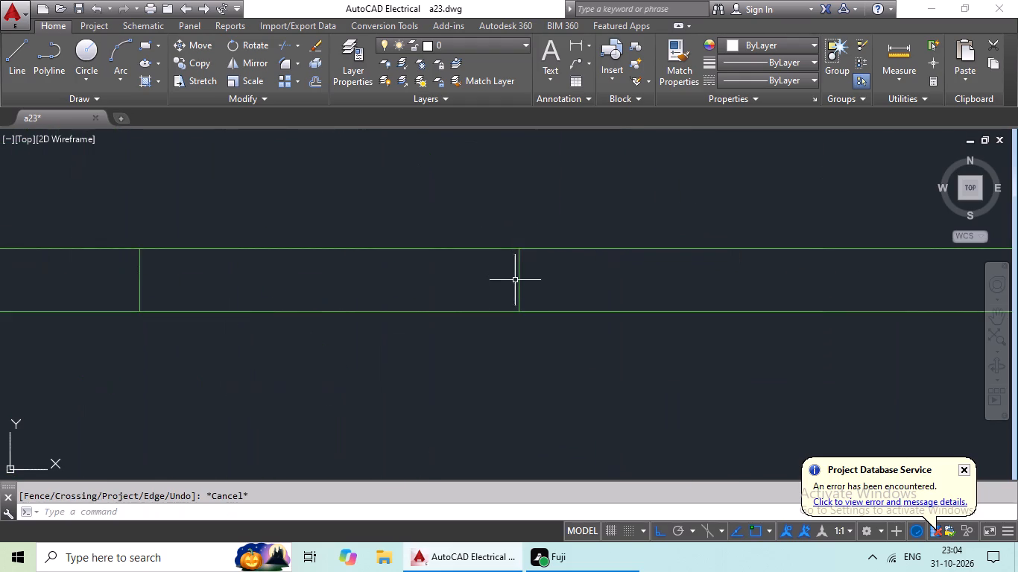
Delete the two leftover jamb lines inside the closed wall east of the crossed shaft.
left_click_drag(520, 277, 493, 284)
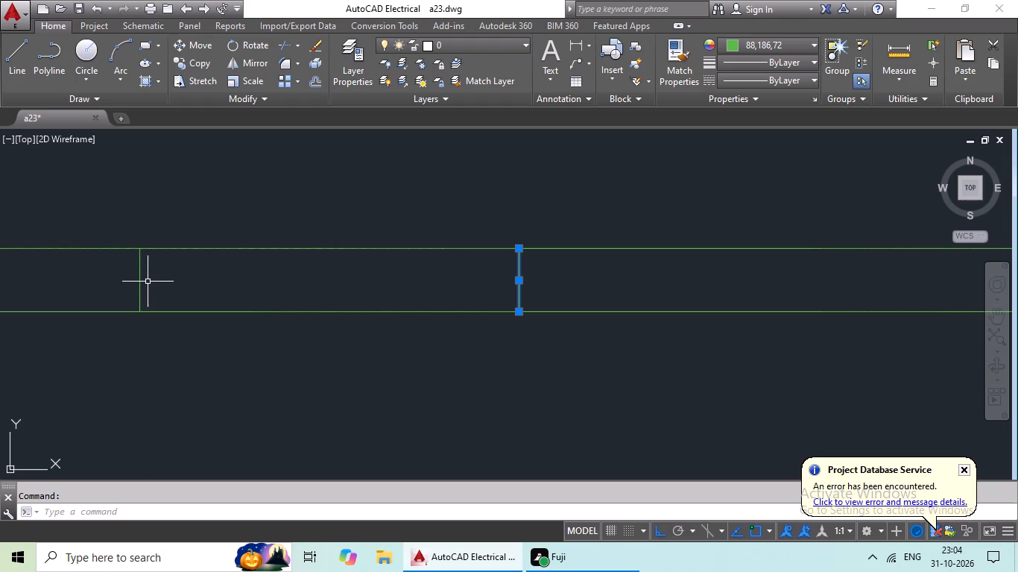
left_click(139, 284)
key("Delete")
scroll(436, 270, "down", 6)
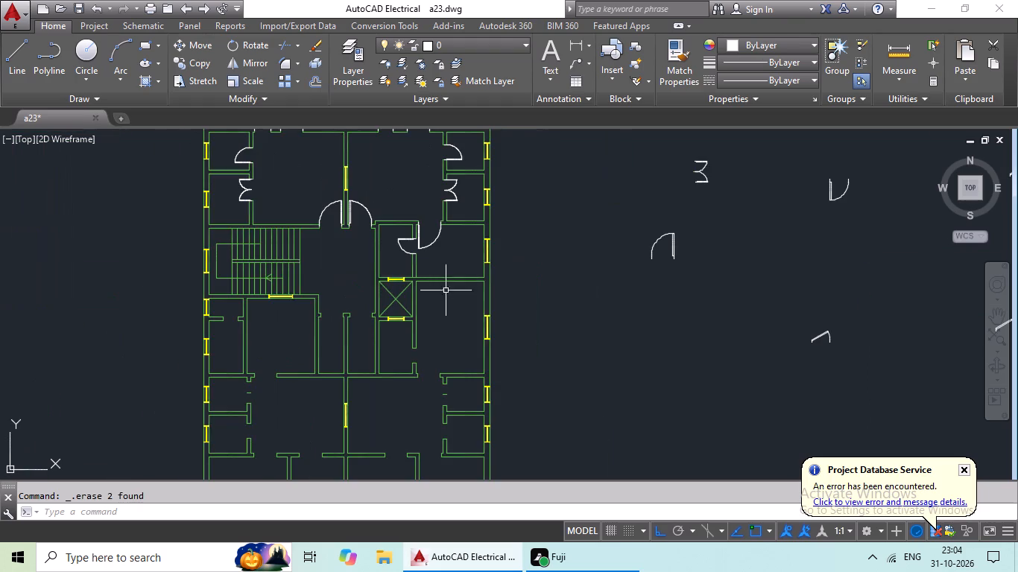
Copy the single door of the western side room above the paired doors and paste it into the vertical wall opening south of the crossed shaft.
middle_click_drag(445, 261, 451, 303)
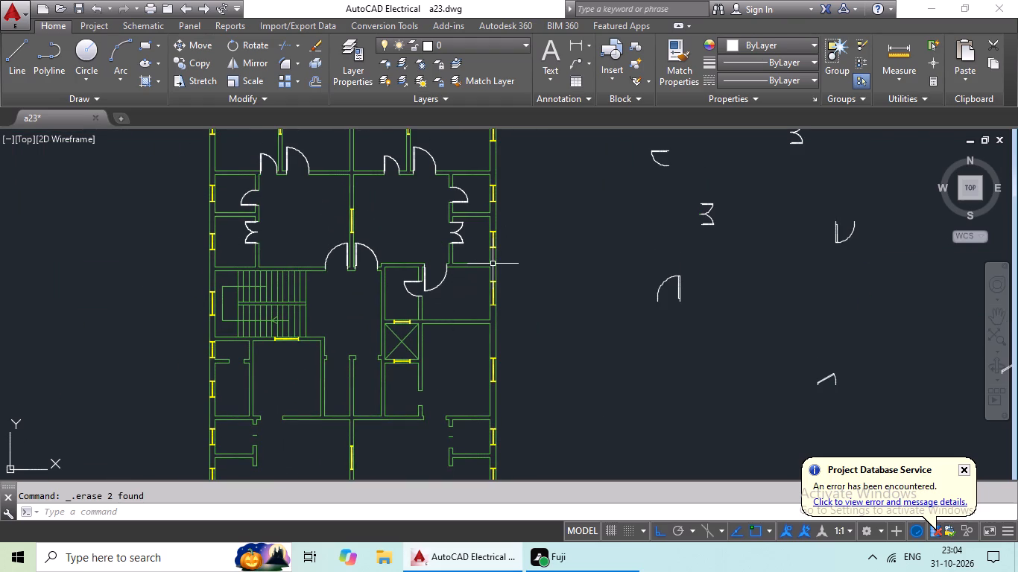
scroll(438, 311, "up", 2)
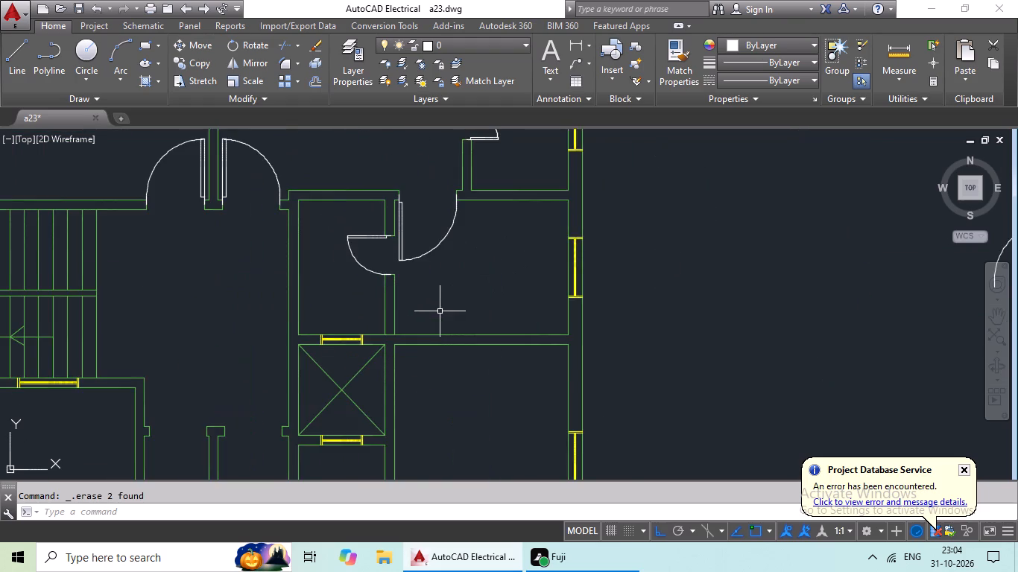
middle_click_drag(443, 308, 509, 263)
middle_click_drag(514, 305, 536, 259)
scroll(535, 271, "down", 1)
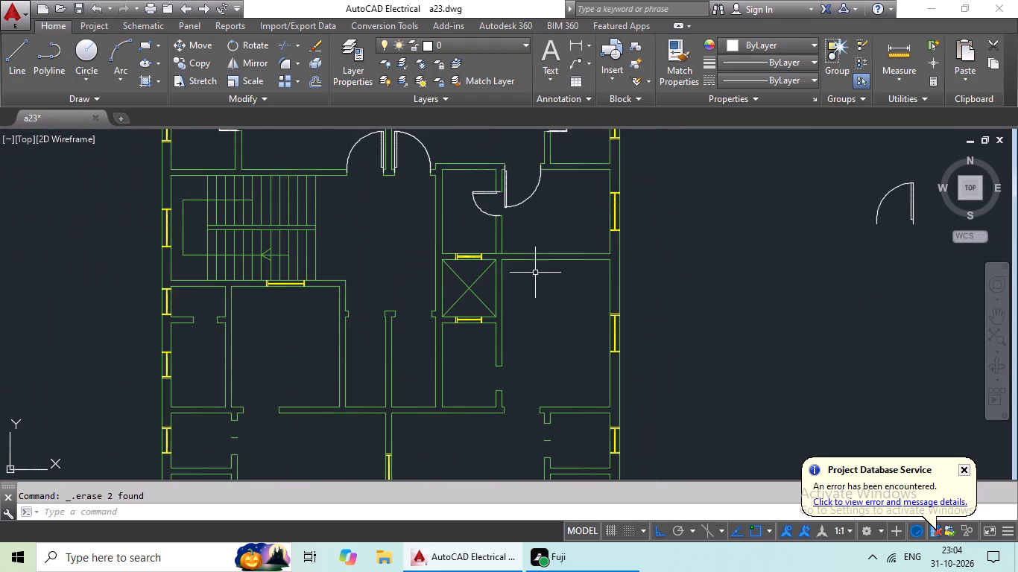
middle_click_drag(536, 276, 525, 352)
middle_click_drag(524, 305, 524, 241)
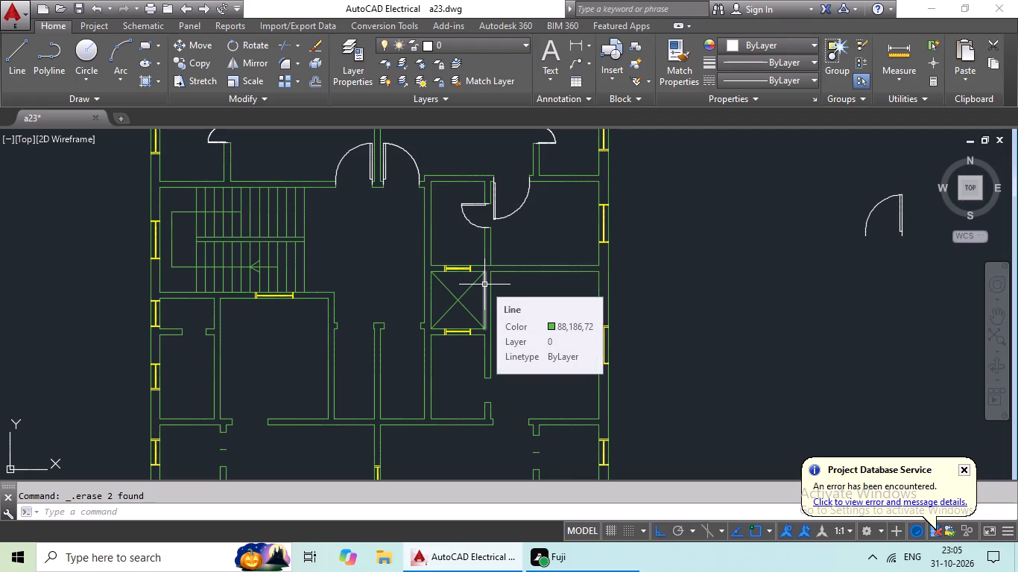
scroll(211, 229, "down", 1)
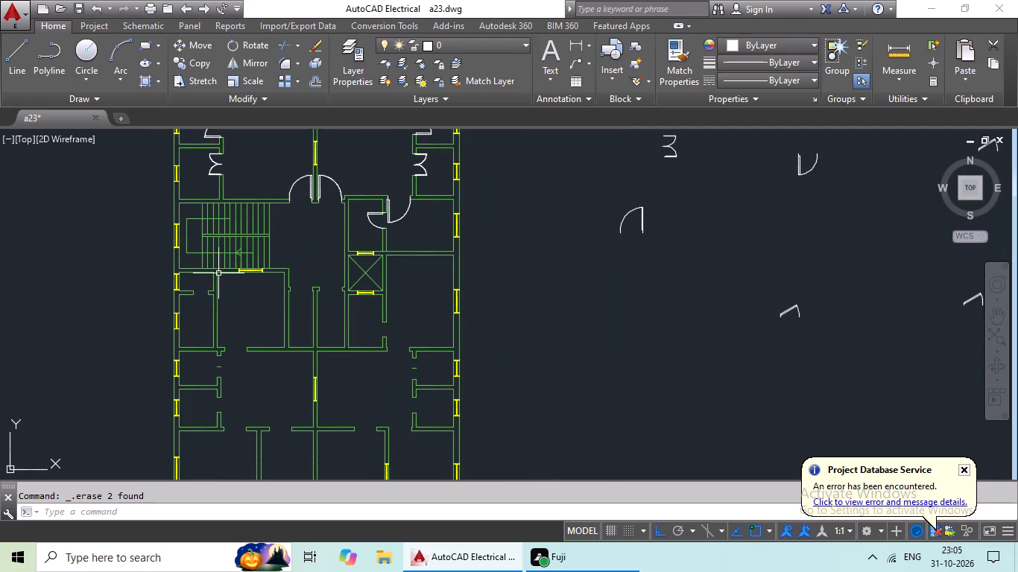
middle_click_drag(220, 168, 214, 223)
left_click(202, 188)
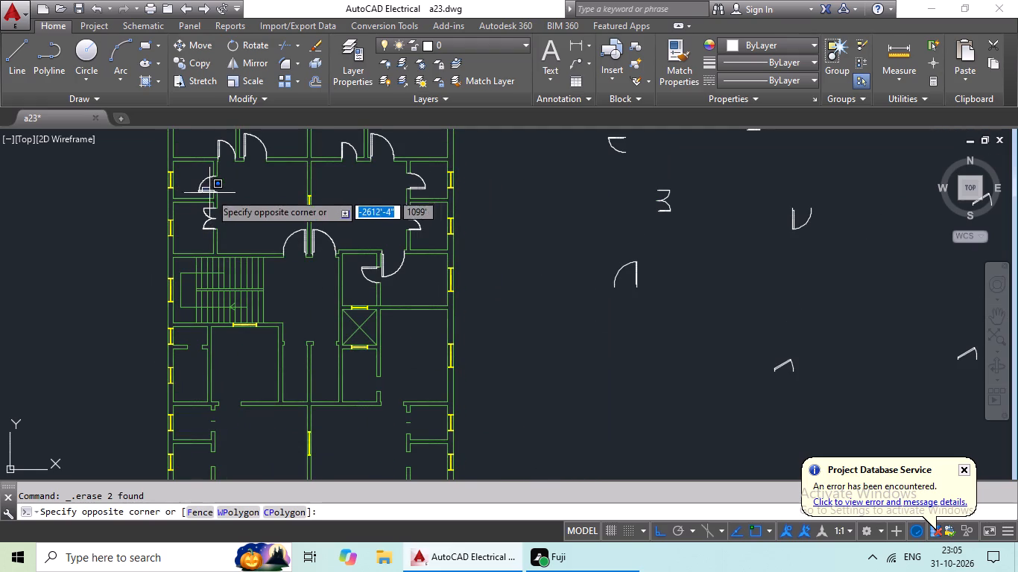
left_click(247, 194)
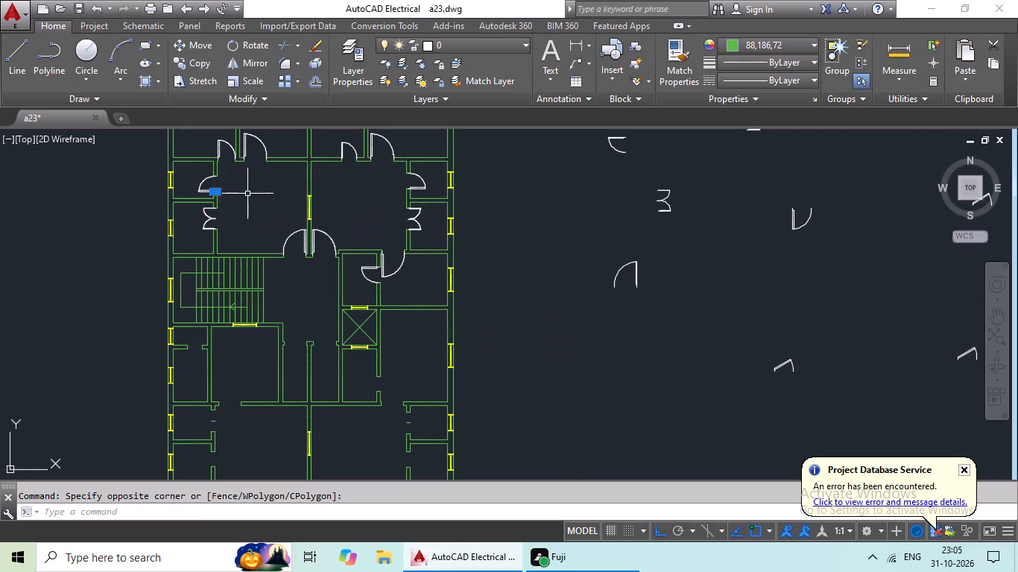
left_click(197, 192)
key("Escape")
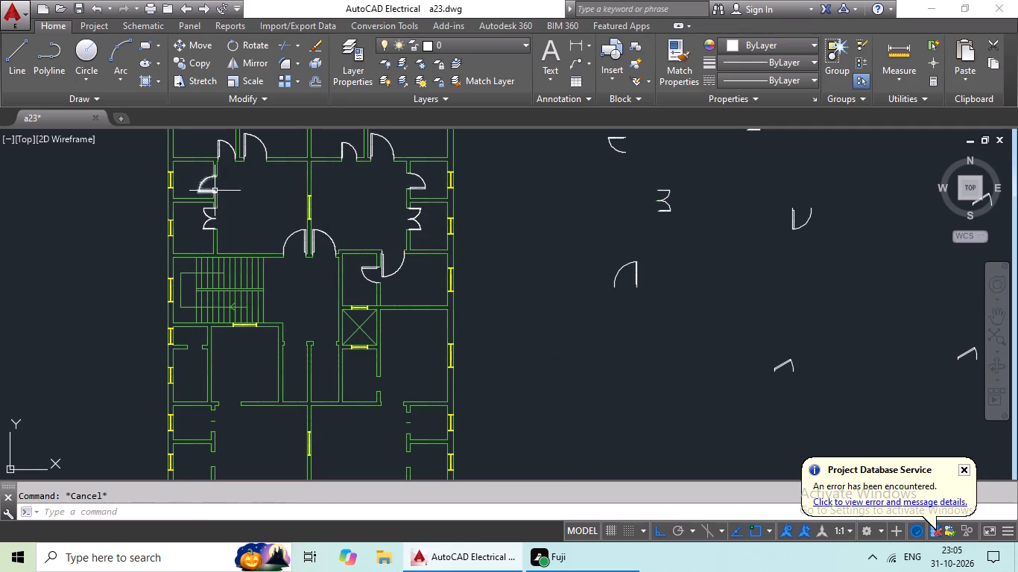
left_click(202, 185)
key("ctrl+c")
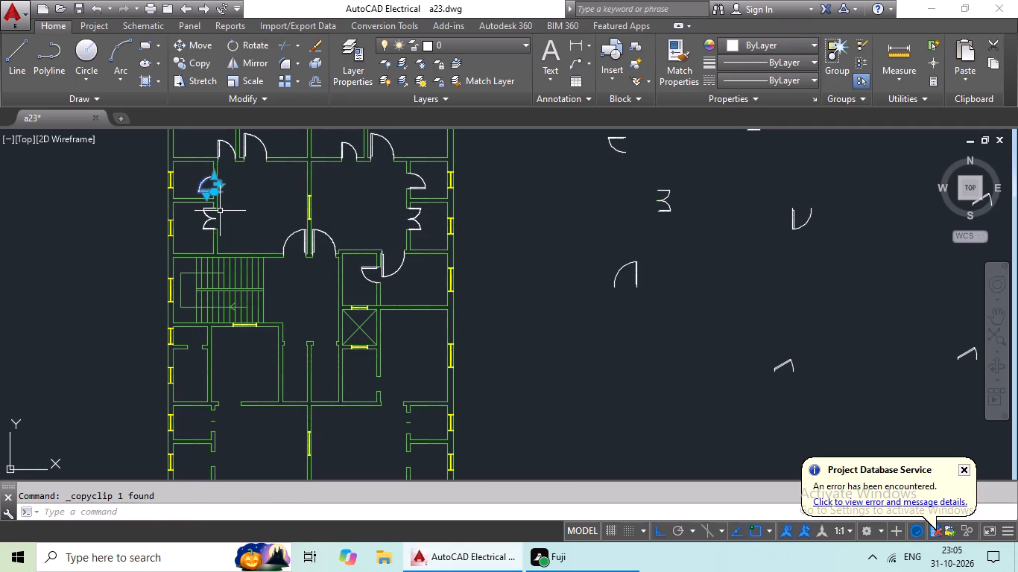
key("ctrl+v")
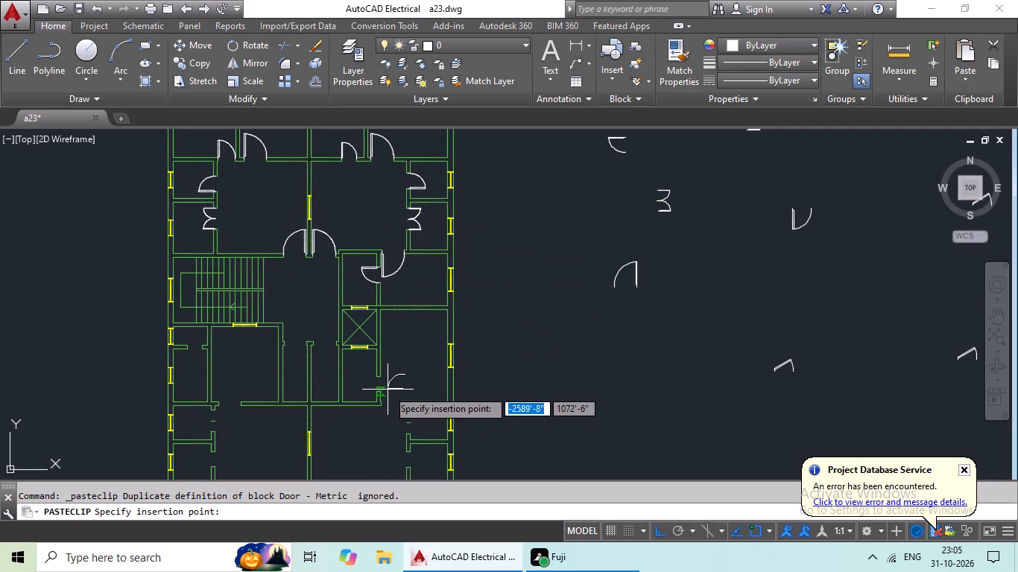
scroll(385, 395, "up", 3)
middle_click_drag(385, 395, 388, 328)
scroll(249, 325, "up", 4)
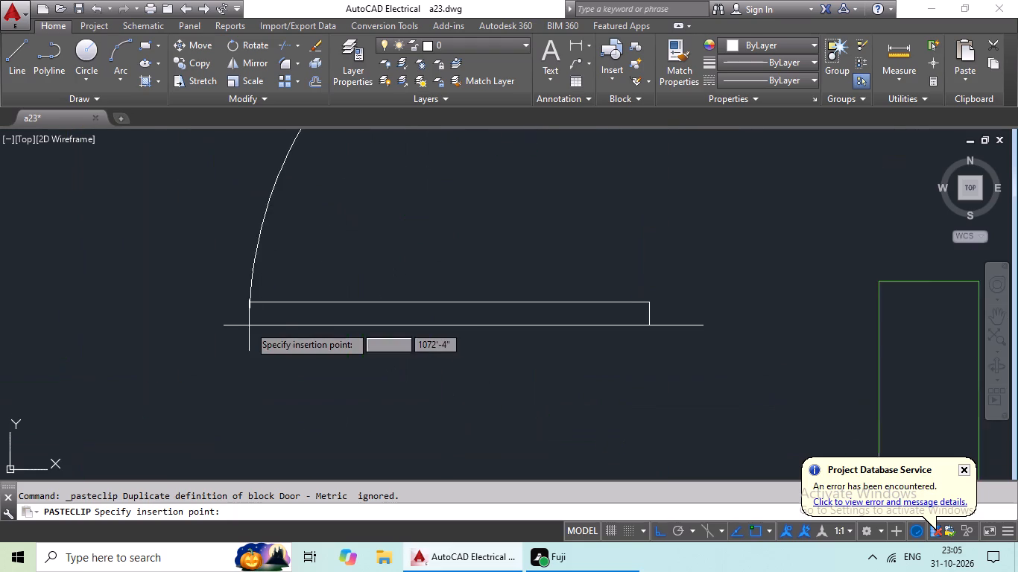
scroll(282, 313, "down", 2)
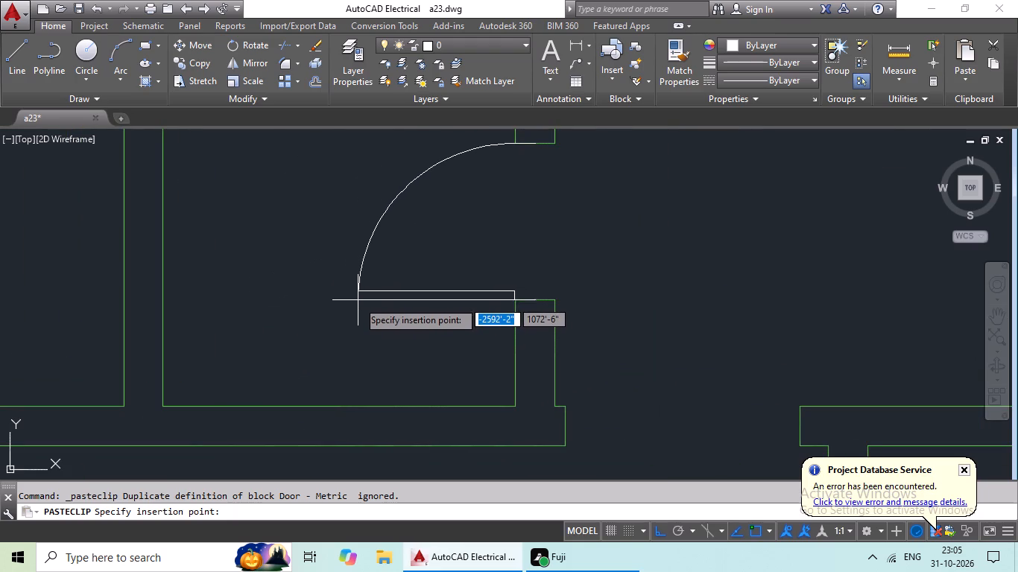
left_click(356, 300)
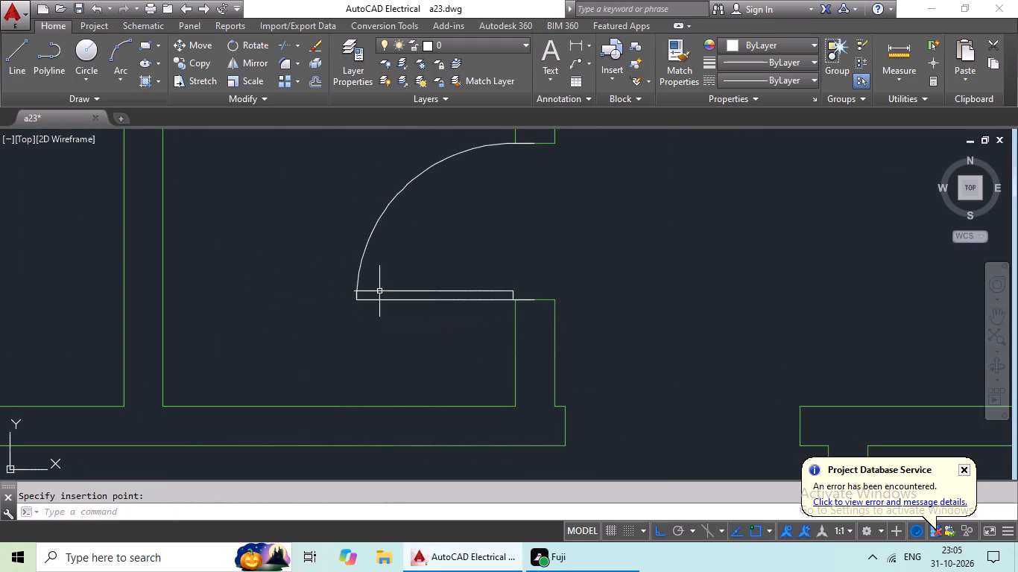
Copy the single door just east of the central wall's south end and paste it into the horizontal wall opening southeast of the crossed shaft.
scroll(461, 255, "down", 3)
middle_click_drag(548, 235, 445, 254)
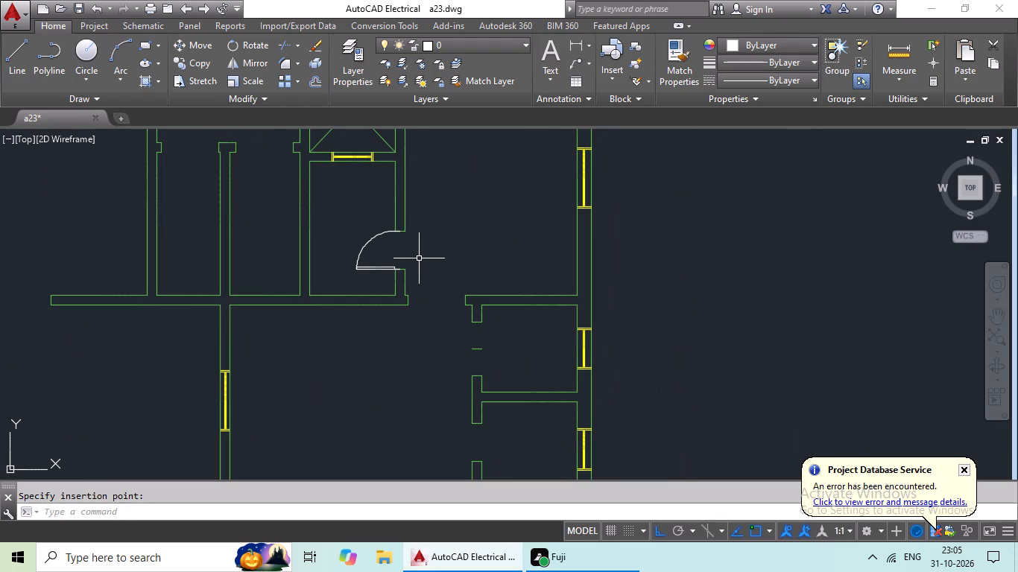
scroll(421, 269, "down", 3)
scroll(379, 175, "up", 3)
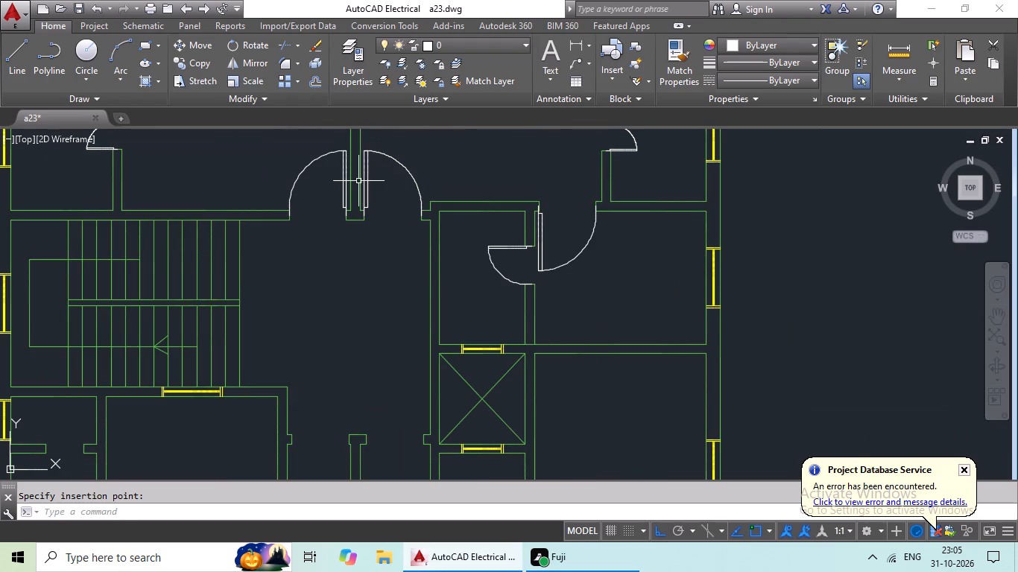
left_click(367, 185)
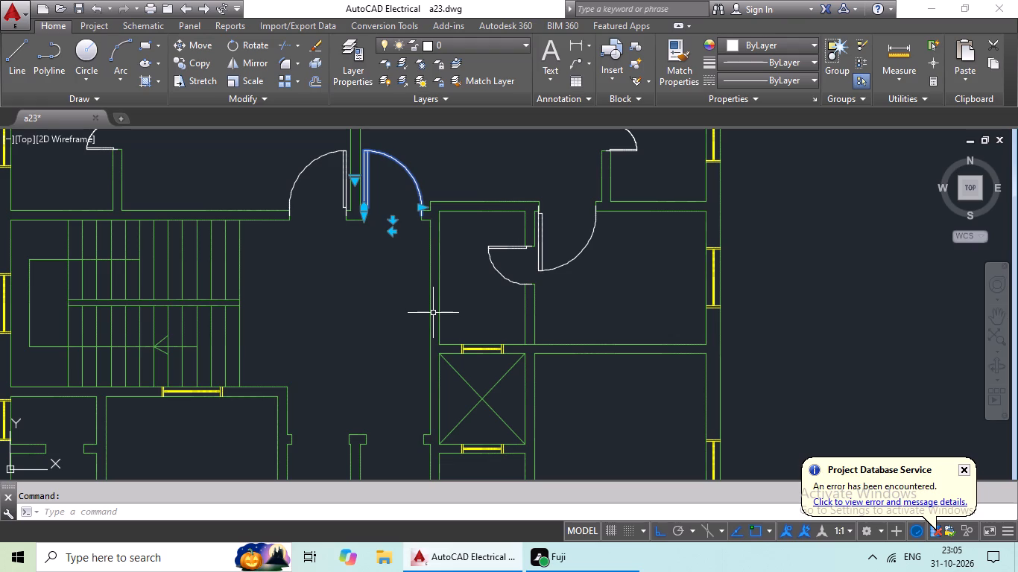
key("ctrl+c")
key("ctrl+v")
scroll(499, 376, "down", 2, "ctrl")
middle_click_drag(502, 384, 504, 252)
scroll(521, 318, "up", 4)
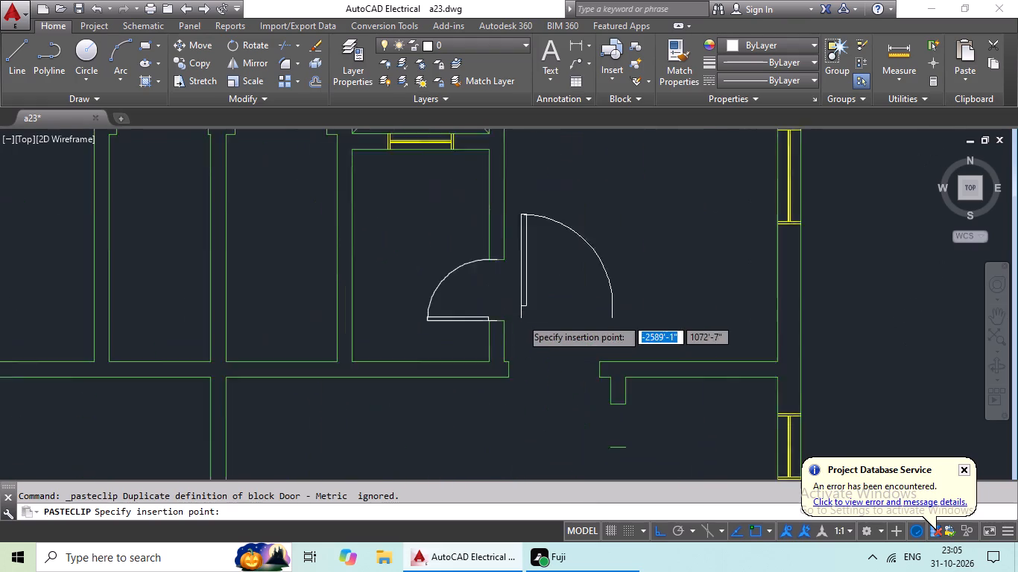
scroll(520, 380, "up", 2)
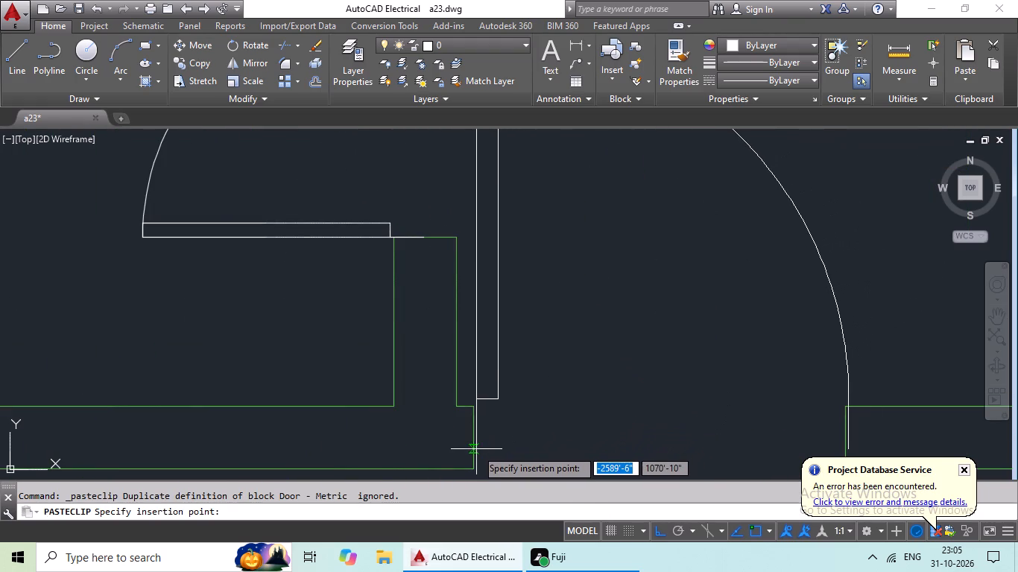
left_click(473, 442)
Copy the eastern side room's paired doors and paste them into the matching side-room opening just south of the new single door.
scroll(540, 422, "down", 3)
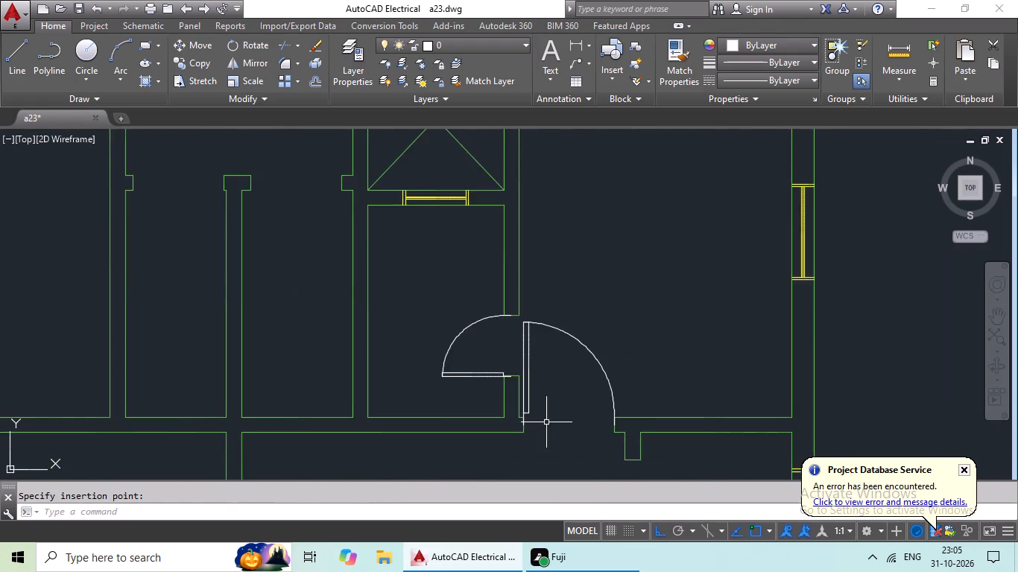
scroll(719, 338, "down", 1)
middle_click_drag(718, 337, 633, 351)
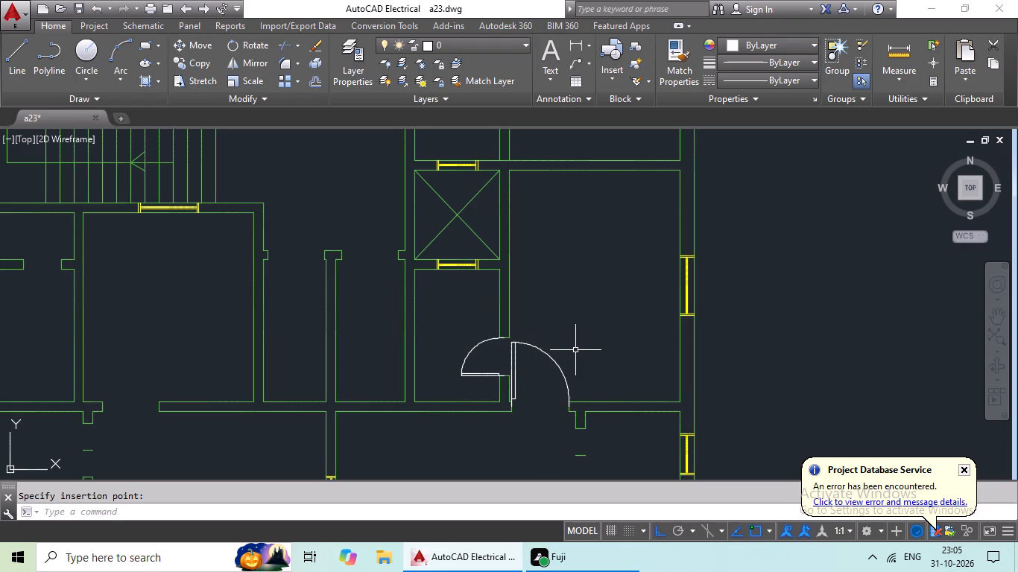
scroll(610, 324, "down", 2)
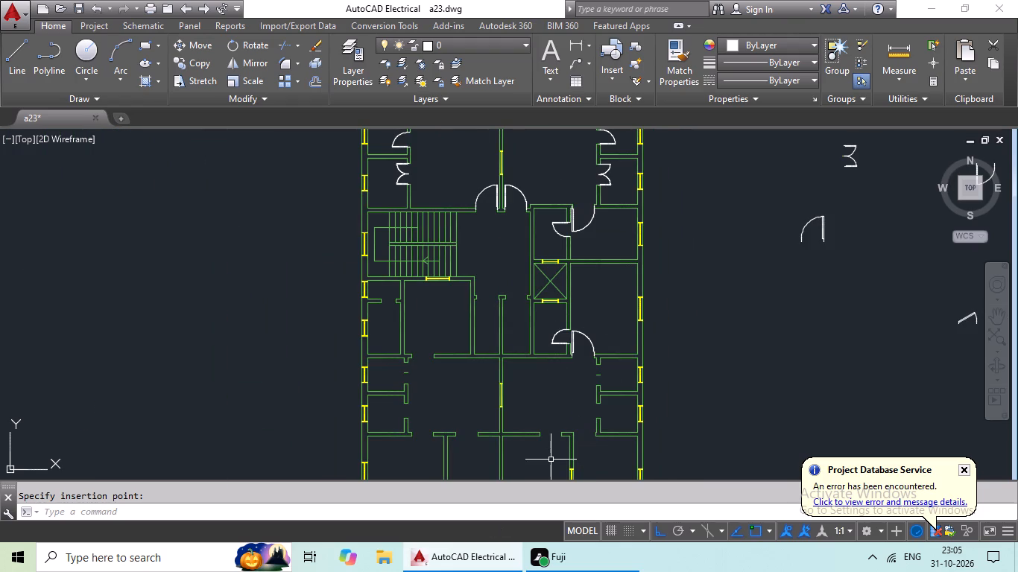
left_click(607, 174)
scroll(607, 178, "up", 1)
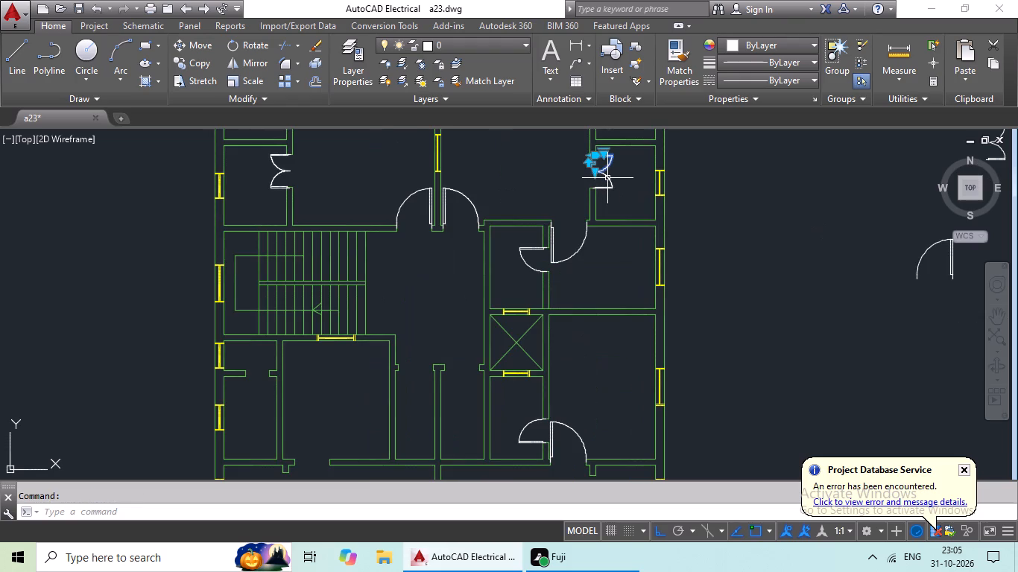
key("Escape")
scroll(607, 171, "up", 3)
left_click_drag(631, 164, 537, 159)
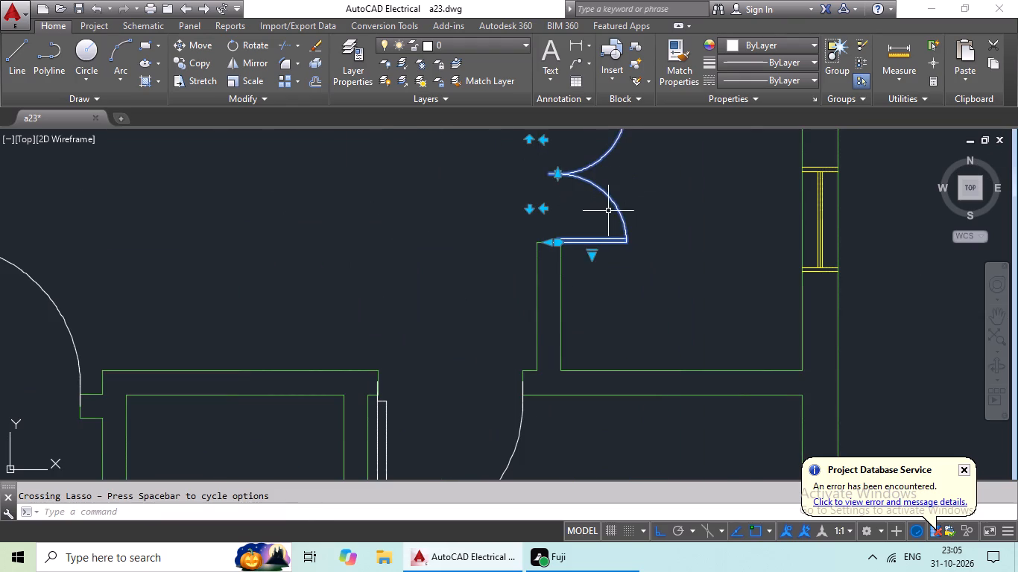
scroll(609, 211, "down", 1)
key("ctrl+c")
key("ctrl+v")
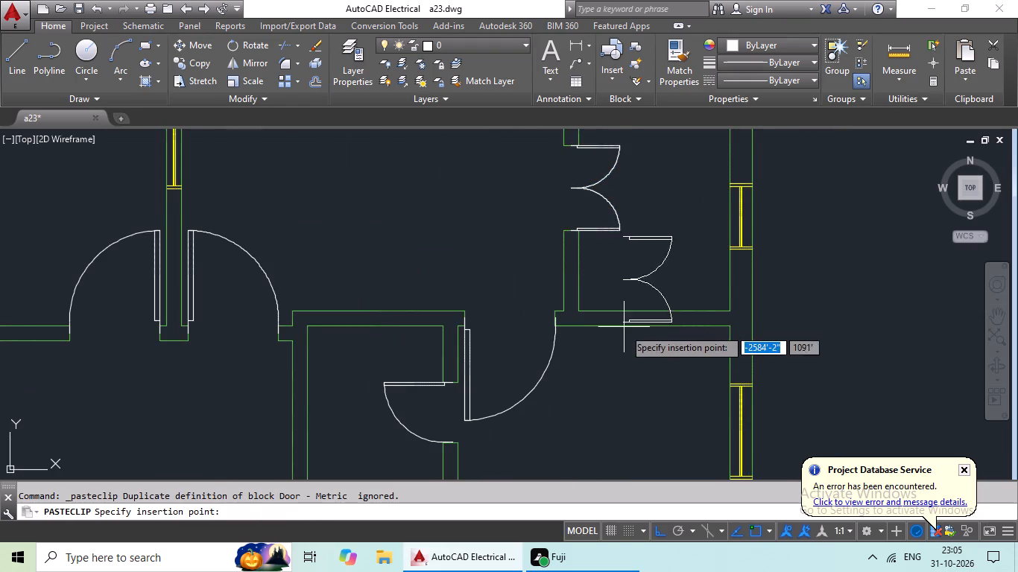
middle_click_drag(625, 320, 625, 167)
scroll(645, 298, "down", 2)
middle_click_drag(630, 342, 600, 135)
middle_click_drag(587, 286, 604, 214)
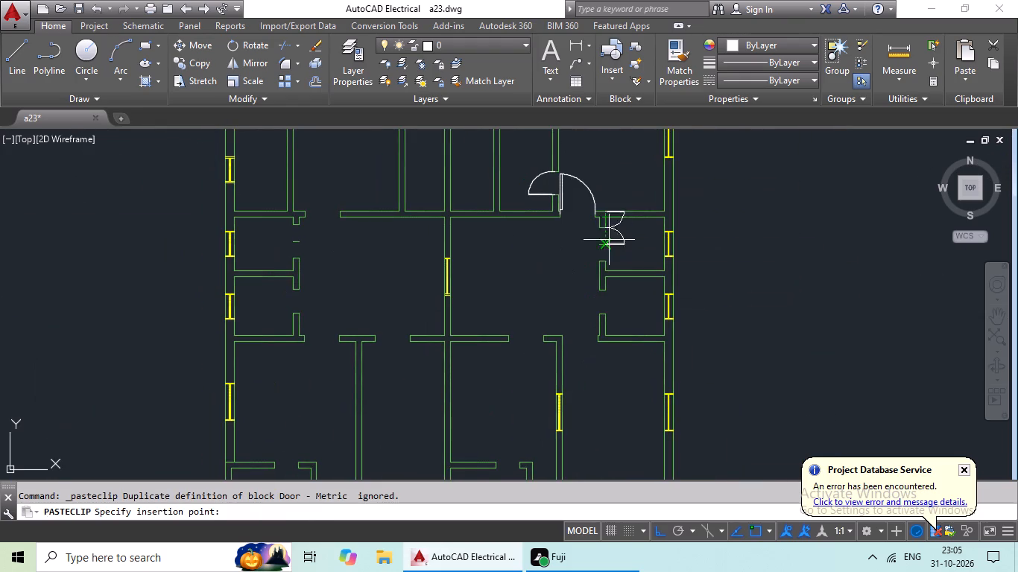
scroll(601, 255, "up", 5)
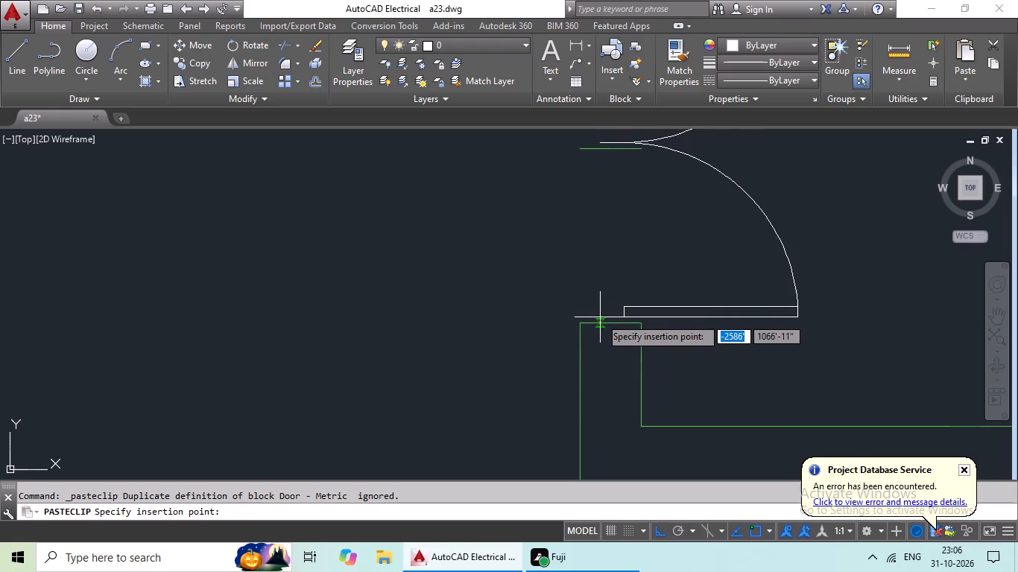
left_click(610, 322)
Delete the leftover short line at the middle of the eastern opening where the copied paired doors meet.
scroll(630, 309, "down", 3)
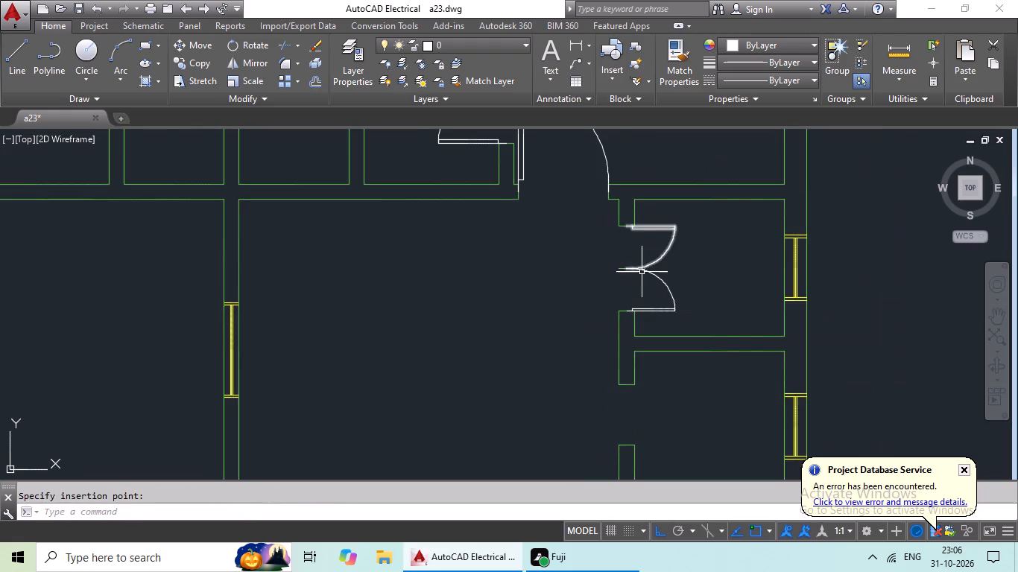
scroll(633, 273, "up", 5)
left_click(540, 214)
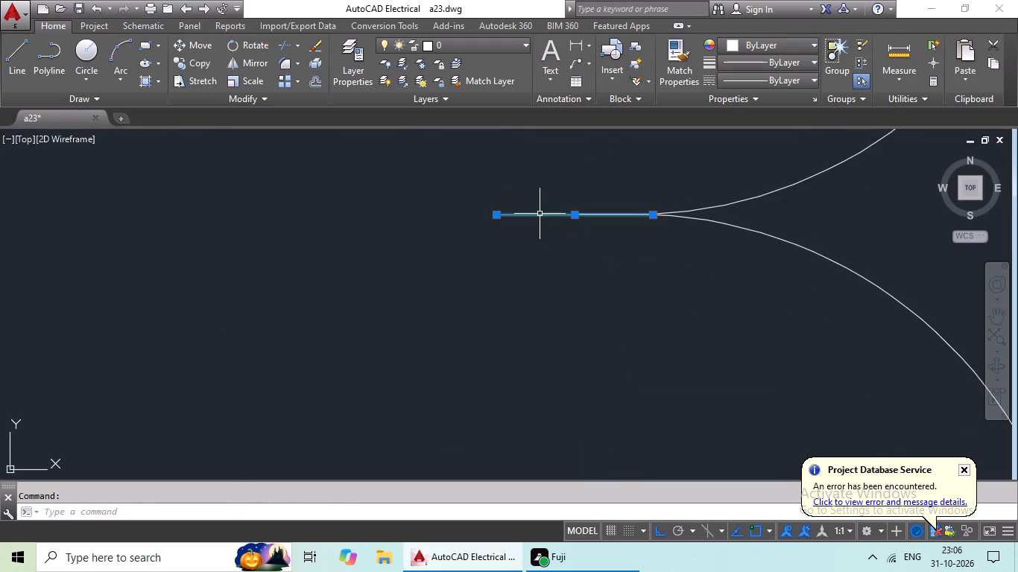
key("Delete")
Copy the paired doors of the western side room north of the stairs and paste them into the matching western opening south of the stairs.
scroll(631, 208, "down", 7)
middle_click_drag(566, 243, 569, 244)
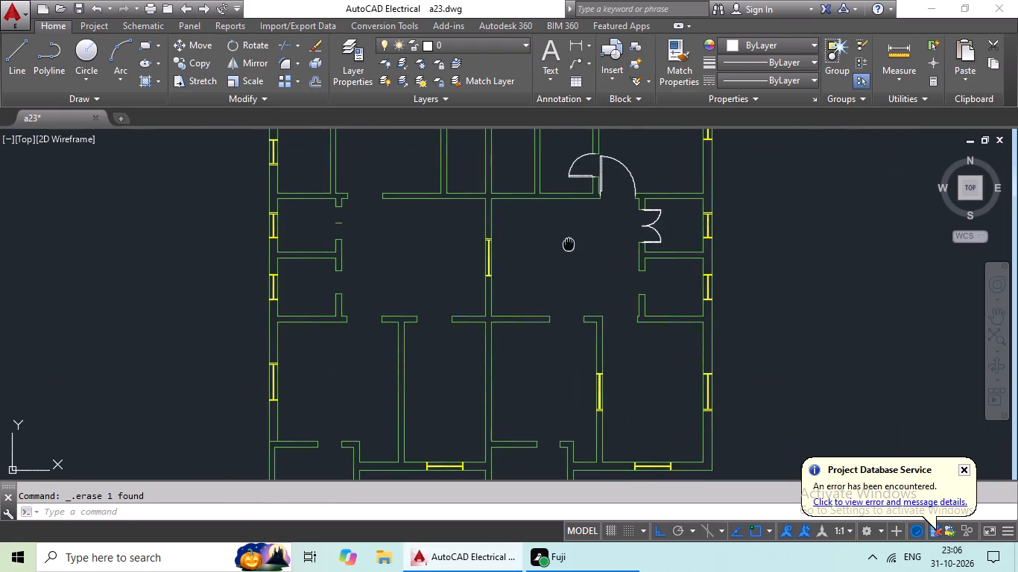
middle_click_drag(569, 244, 621, 320)
middle_click_drag(461, 271, 492, 442)
middle_click_drag(489, 315, 494, 356)
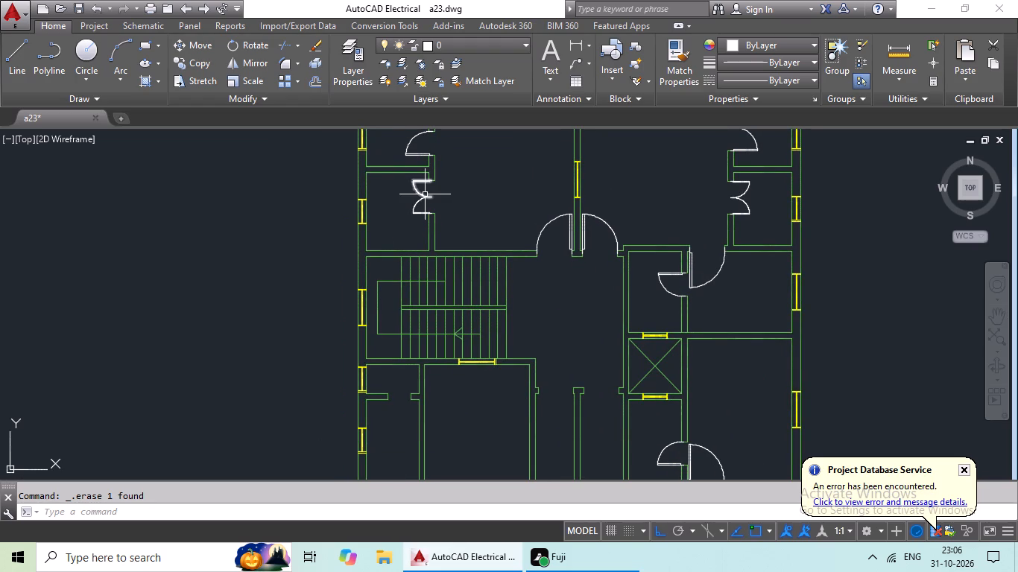
scroll(423, 199, "up", 3)
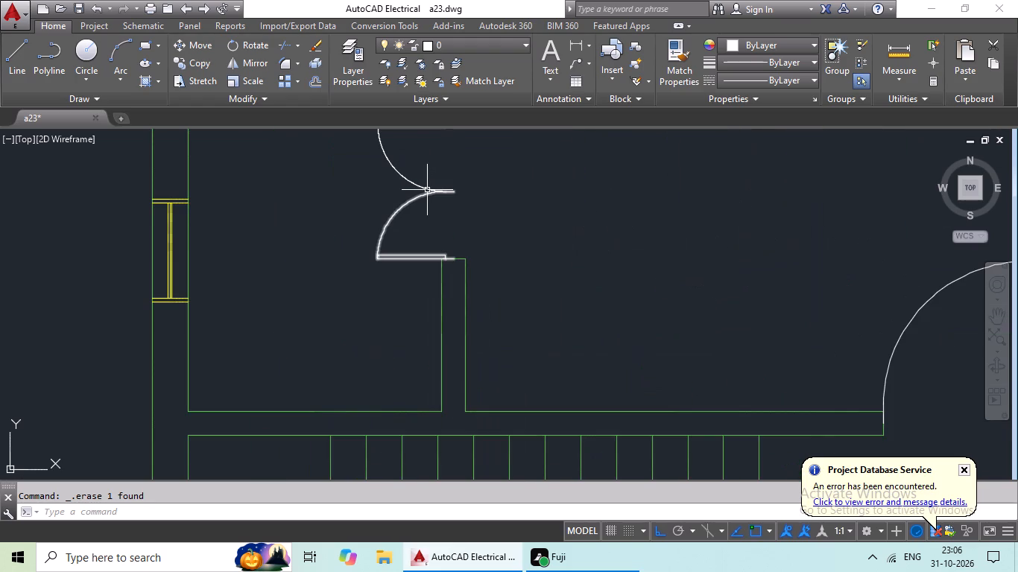
left_click(428, 190)
left_click(428, 195)
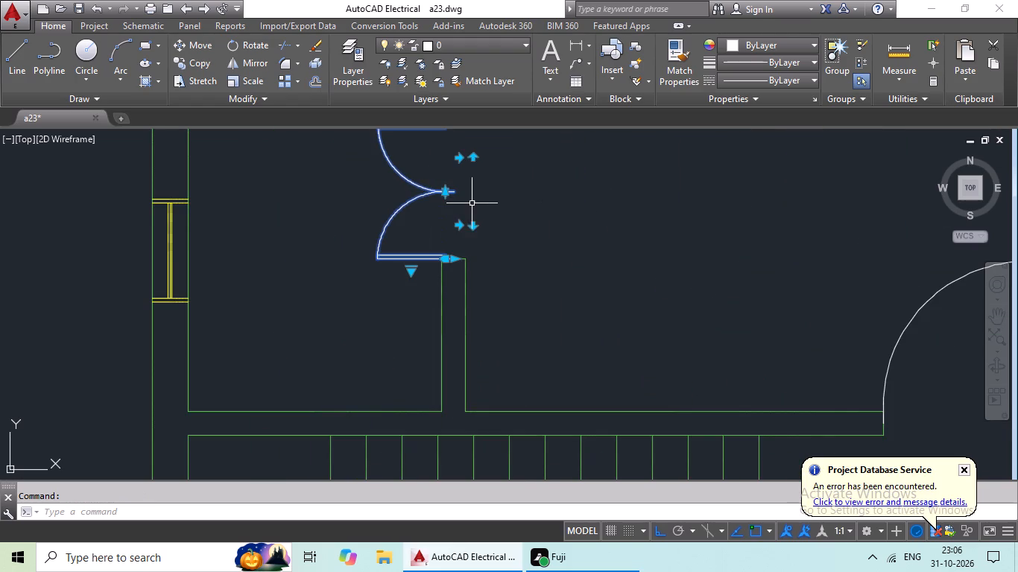
key("ctrl+c")
key("ctrl+v")
key("ctrl+v")
key("ctrl+v")
scroll(445, 275, "down", 3, "ctrl")
middle_click_drag(446, 314, 509, 121)
middle_click_drag(508, 294, 533, 209)
scroll(516, 299, "up", 3)
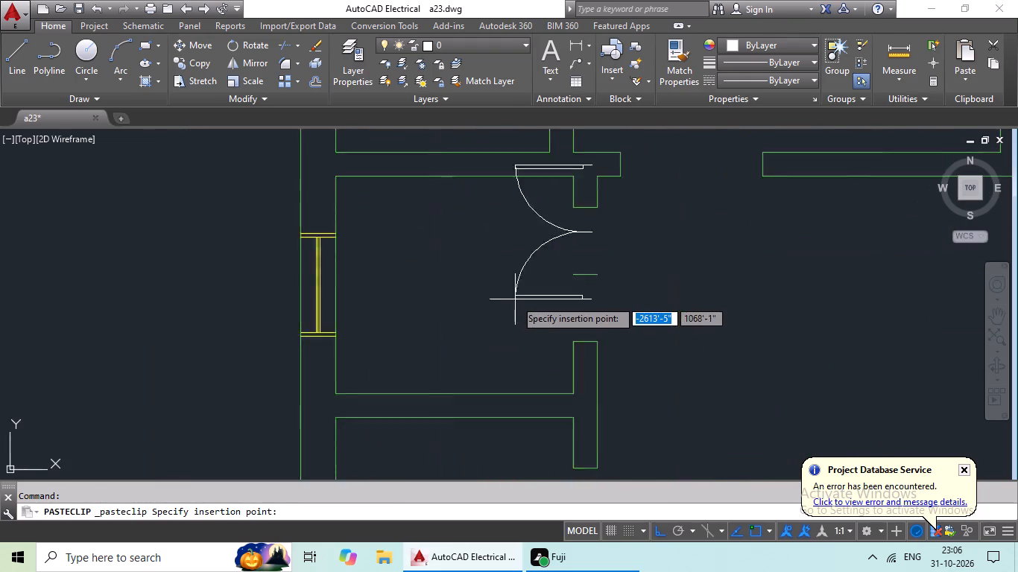
scroll(515, 299, "up", 2)
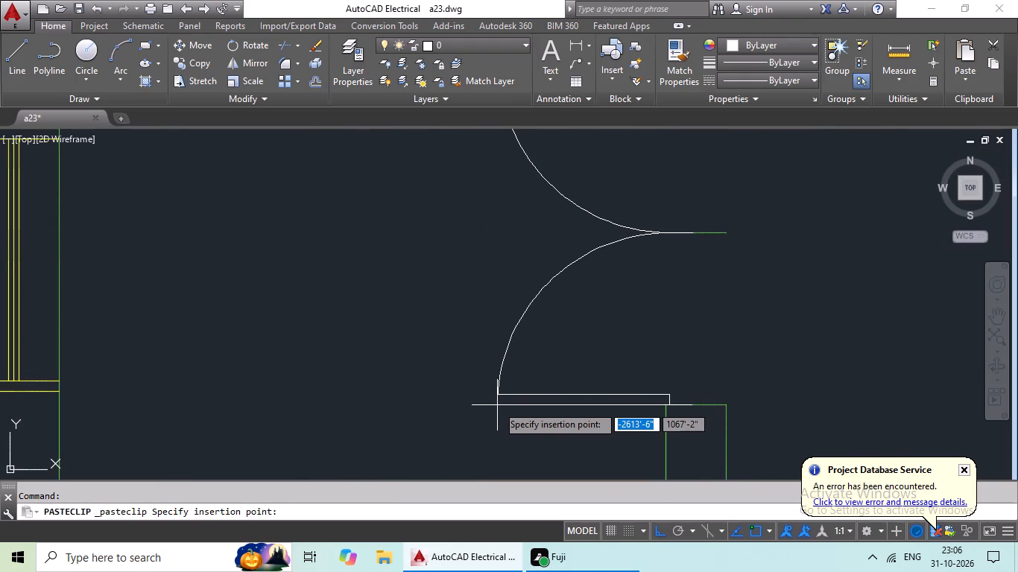
left_click(497, 405)
Delete the leftover short line at the middle of the western side-room opening south of the stairs, where the pasted paired doors meet.
left_click(718, 233)
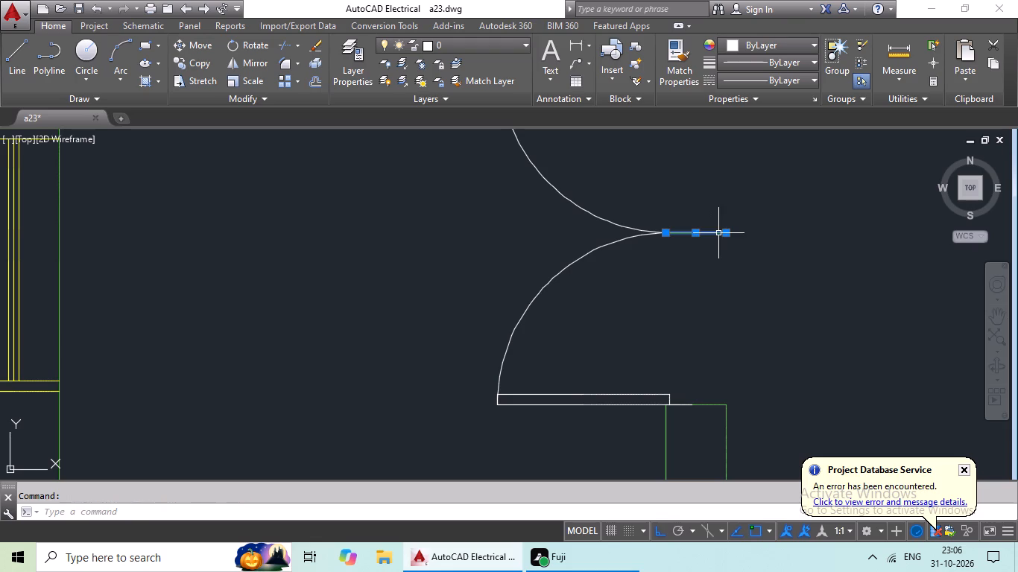
key("Delete")
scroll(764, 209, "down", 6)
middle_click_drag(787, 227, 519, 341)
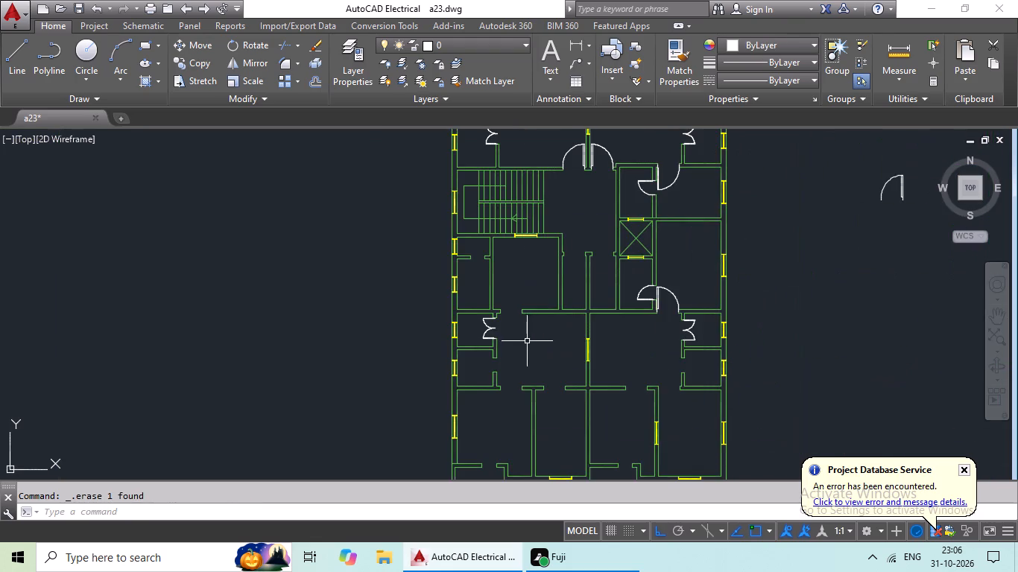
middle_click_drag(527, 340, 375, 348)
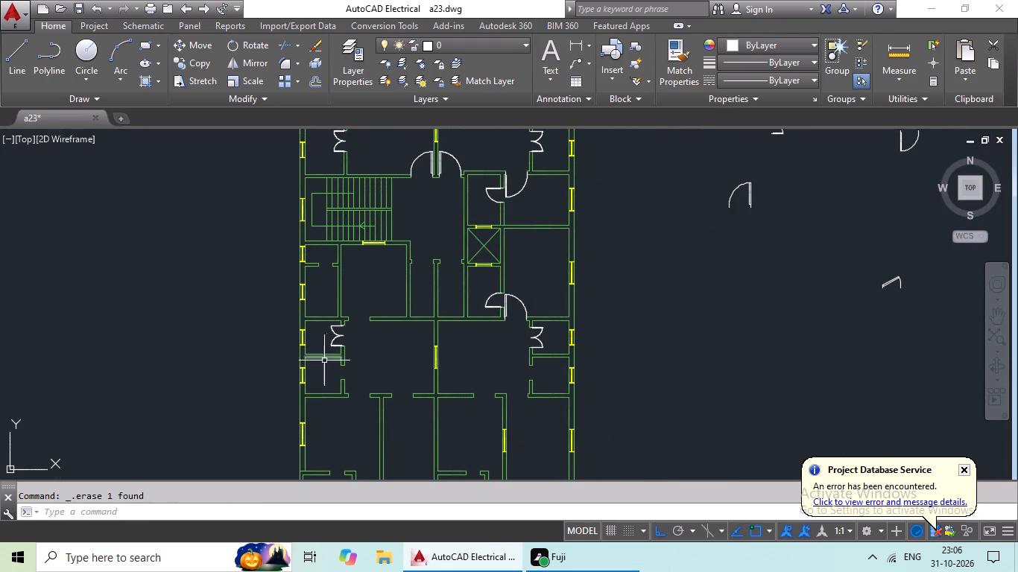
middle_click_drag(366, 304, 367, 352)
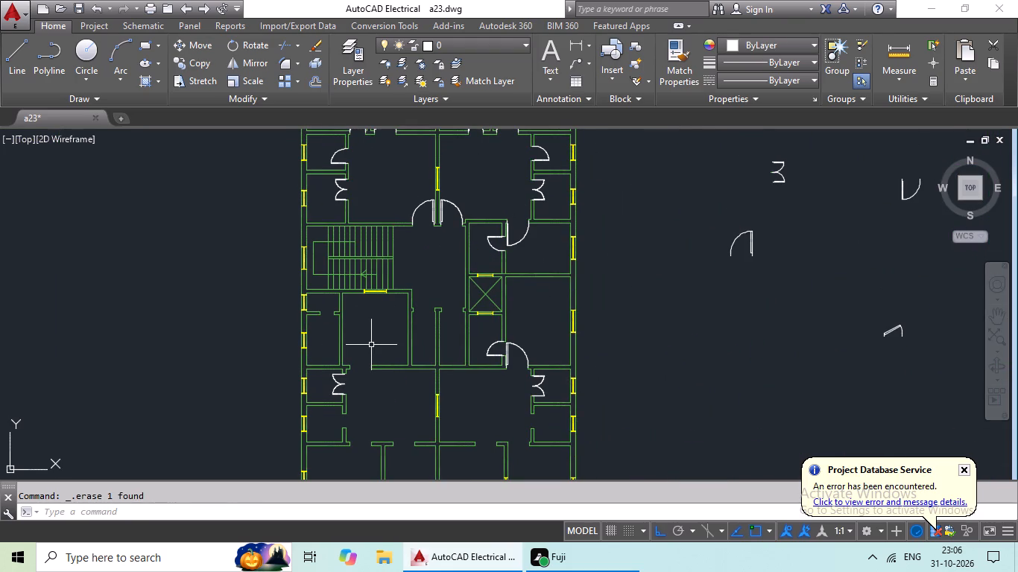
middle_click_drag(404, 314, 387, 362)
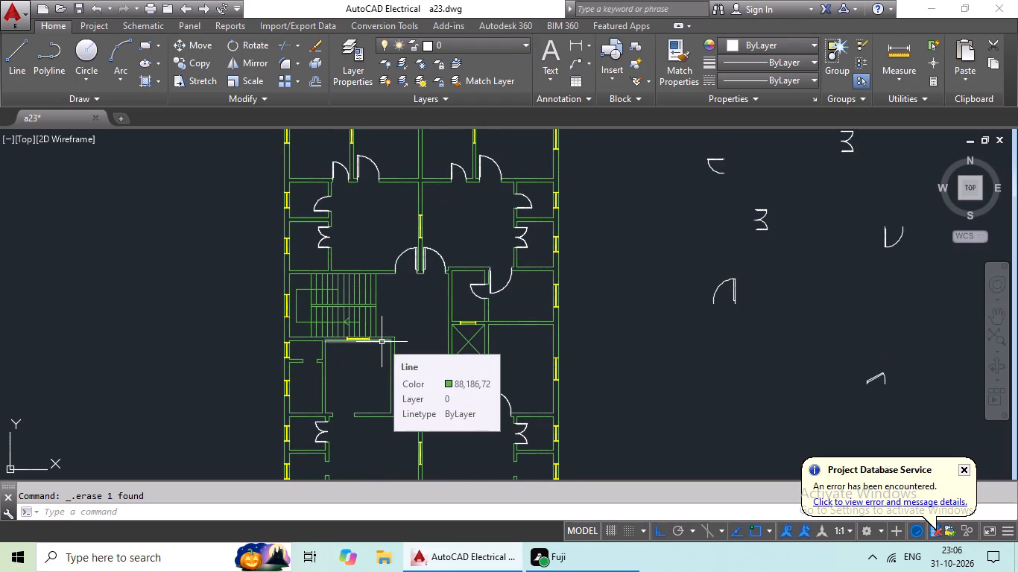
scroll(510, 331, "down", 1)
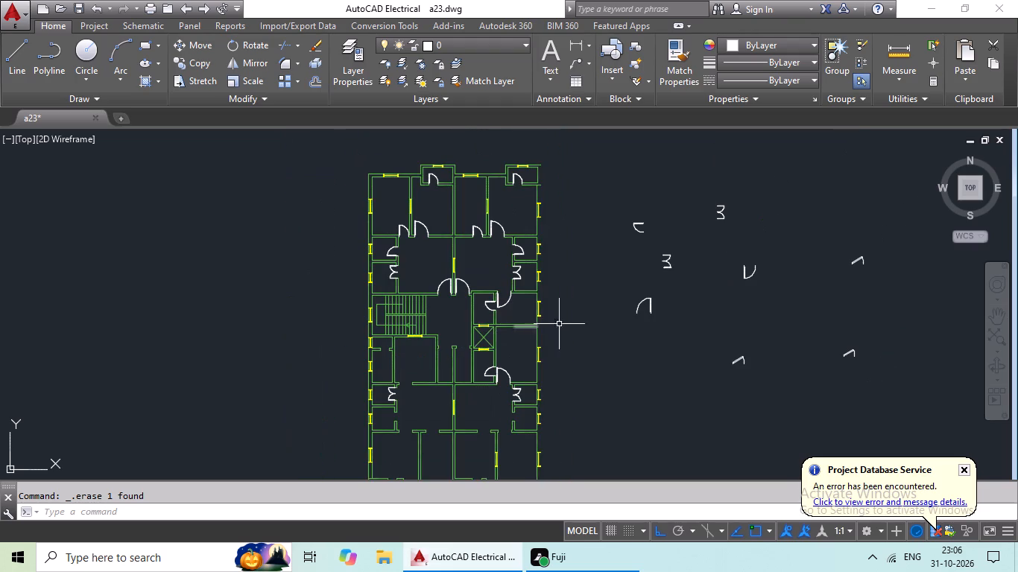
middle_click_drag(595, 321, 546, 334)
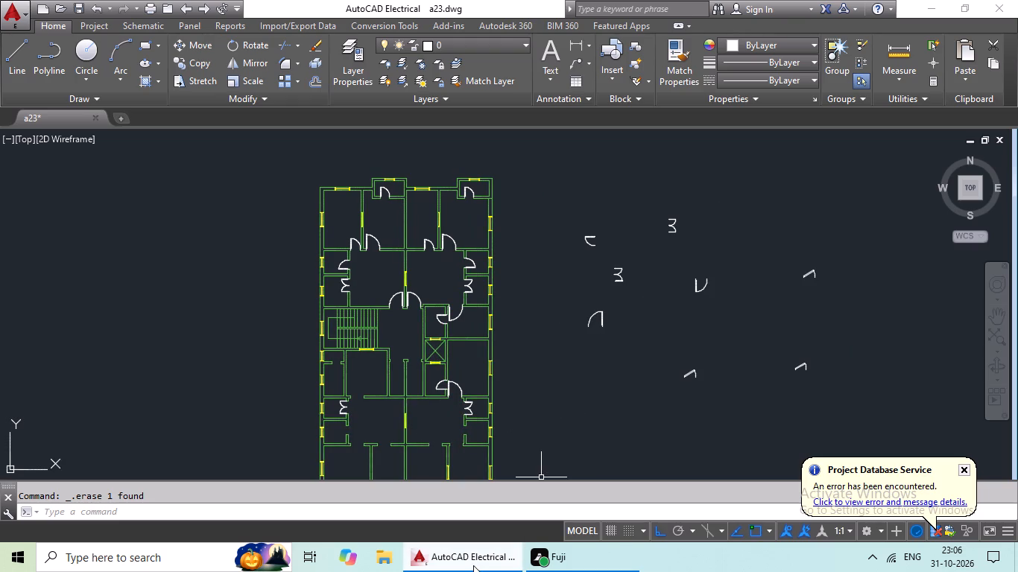
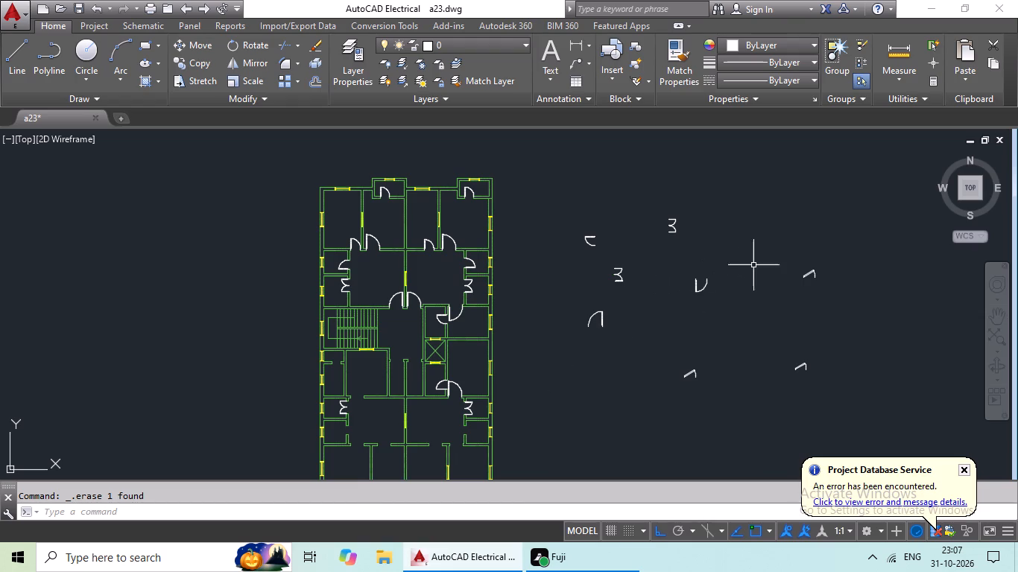
Mirror the loose single door with the downward swing, beside the floor plan, about a vertical line and erase the source object.
middle_click_drag(742, 248, 561, 221)
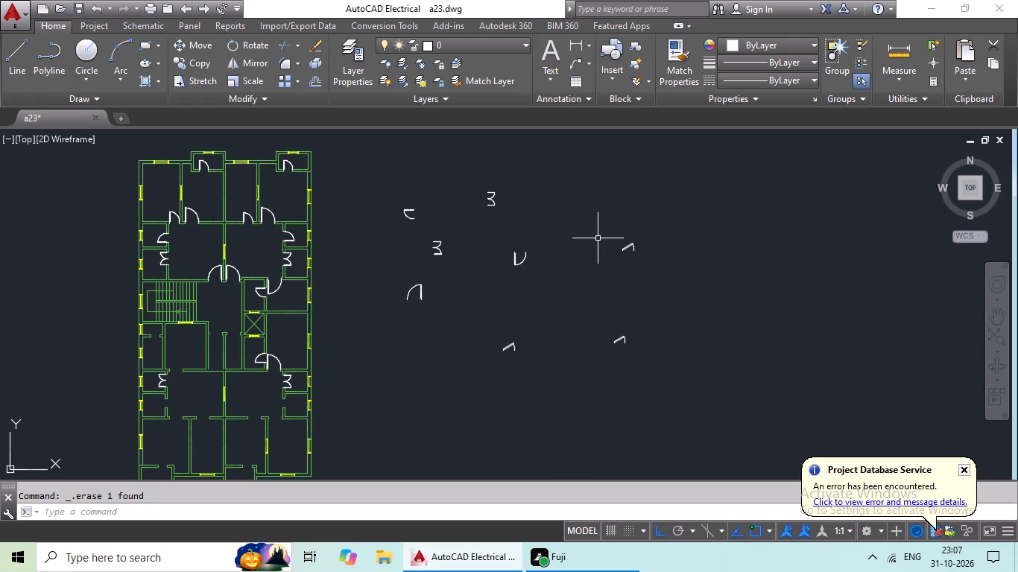
scroll(601, 229, "down", 1)
middle_click_drag(600, 230, 592, 244)
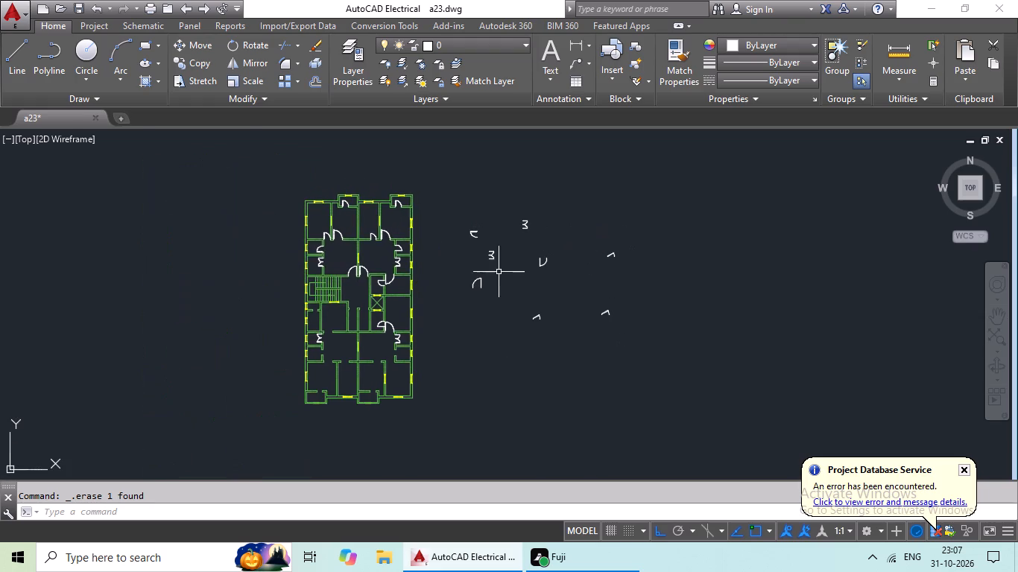
scroll(496, 251, "up", 2)
middle_click_drag(494, 241, 595, 218)
middle_click_drag(598, 233, 639, 226)
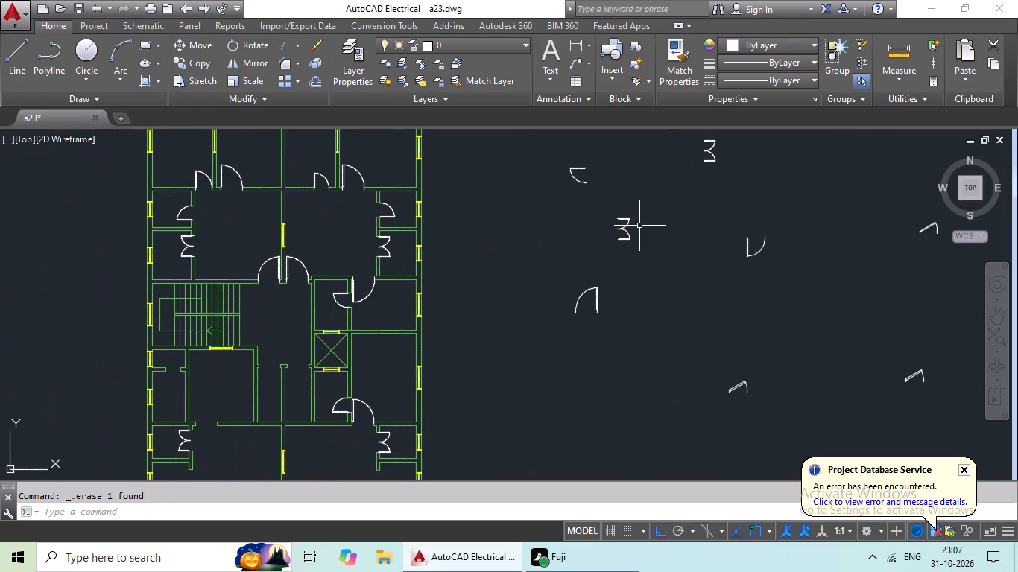
middle_click_drag(656, 256, 600, 271)
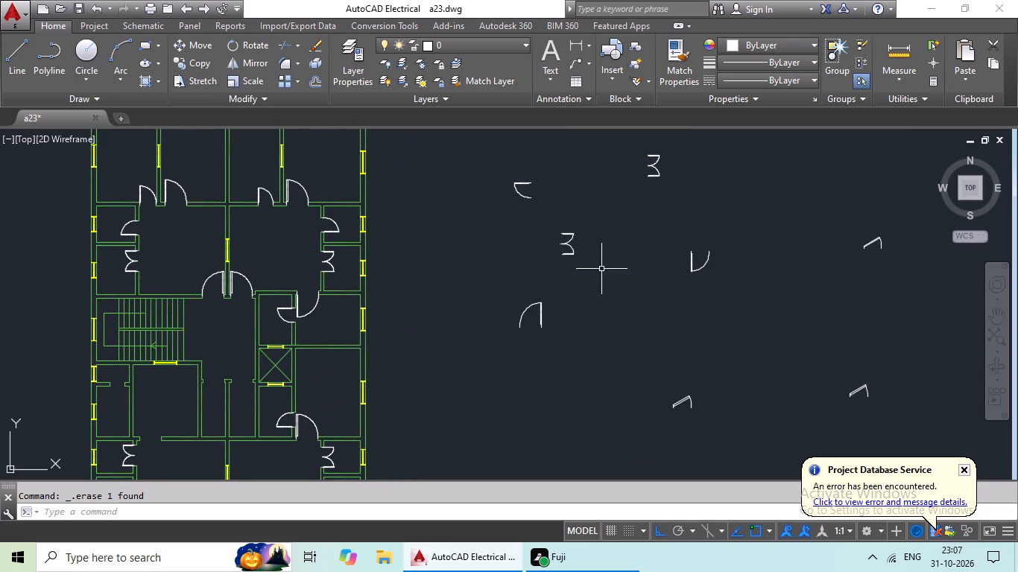
scroll(531, 179, "up", 1)
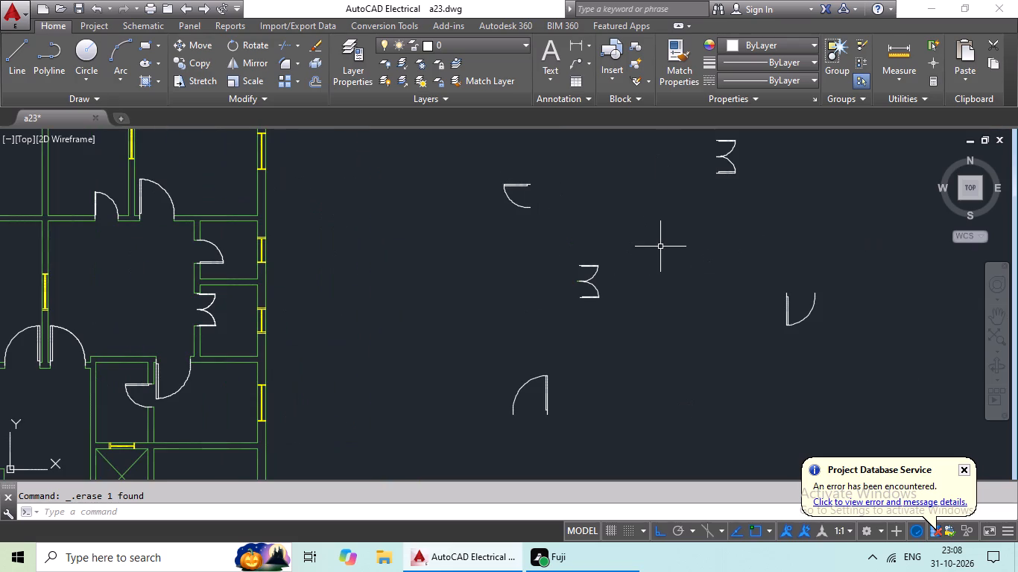
middle_click_drag(654, 244, 553, 244)
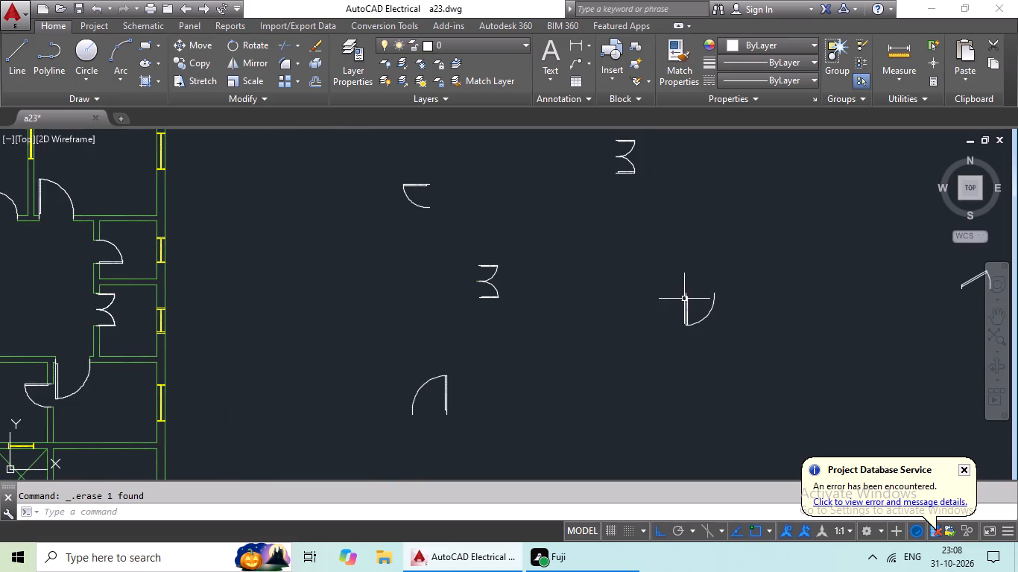
left_click(685, 298)
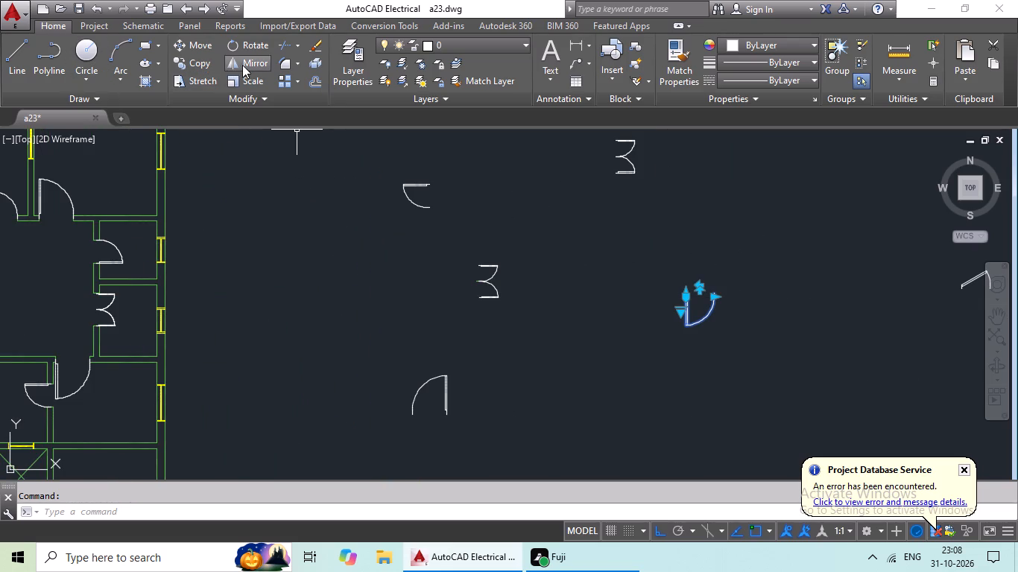
left_click(242, 65)
left_click(664, 325)
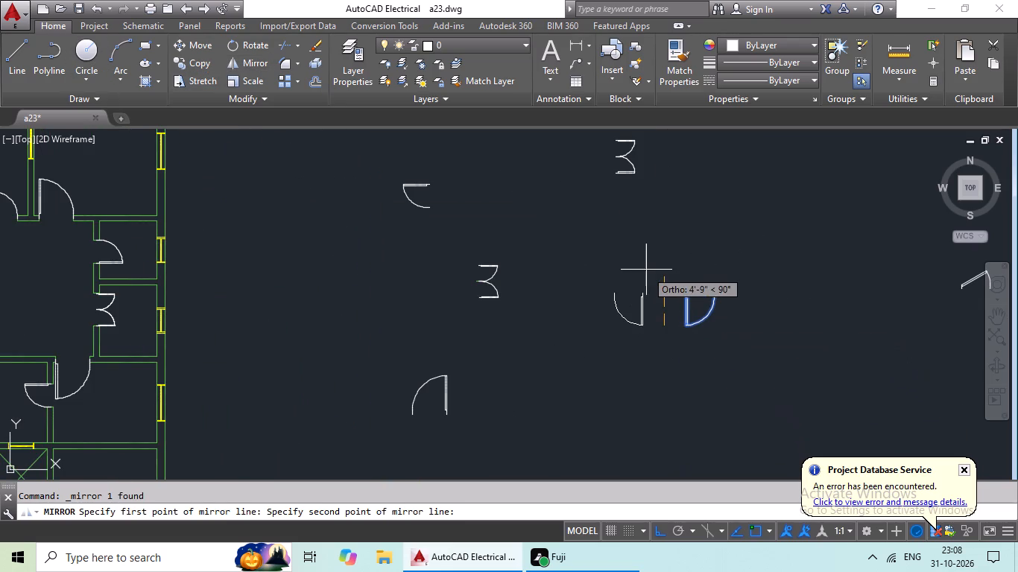
left_click(646, 267)
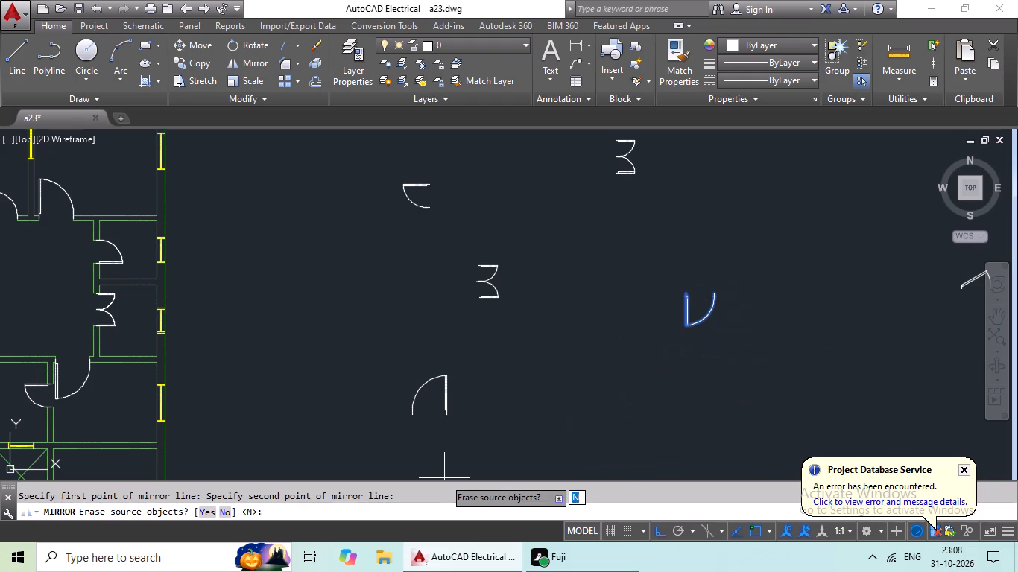
left_click(215, 513)
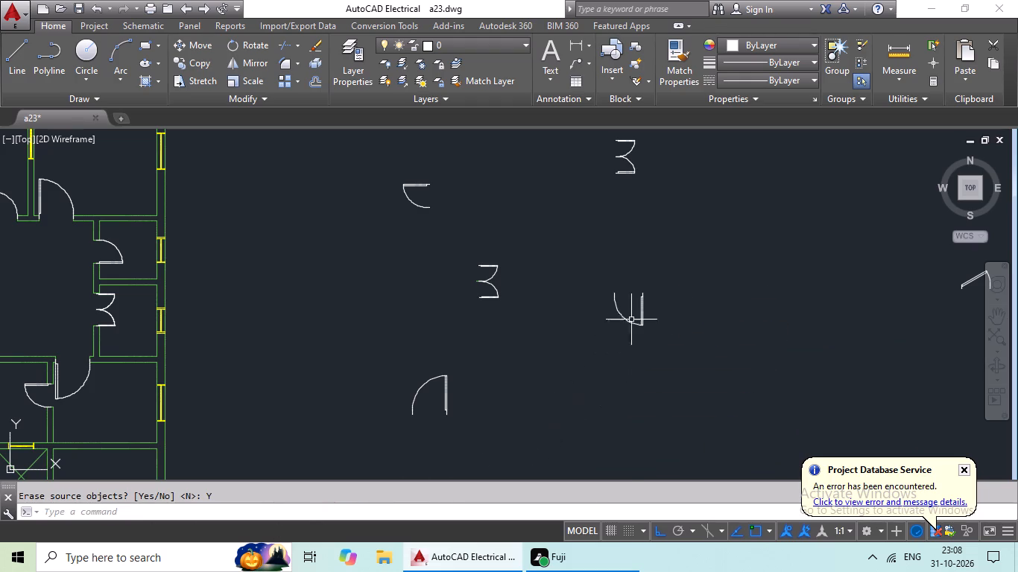
Copy the mirrored door and paste it at the opening in the small west-side room just below the staircase.
left_click(636, 314)
double_click(642, 305)
left_click(645, 298)
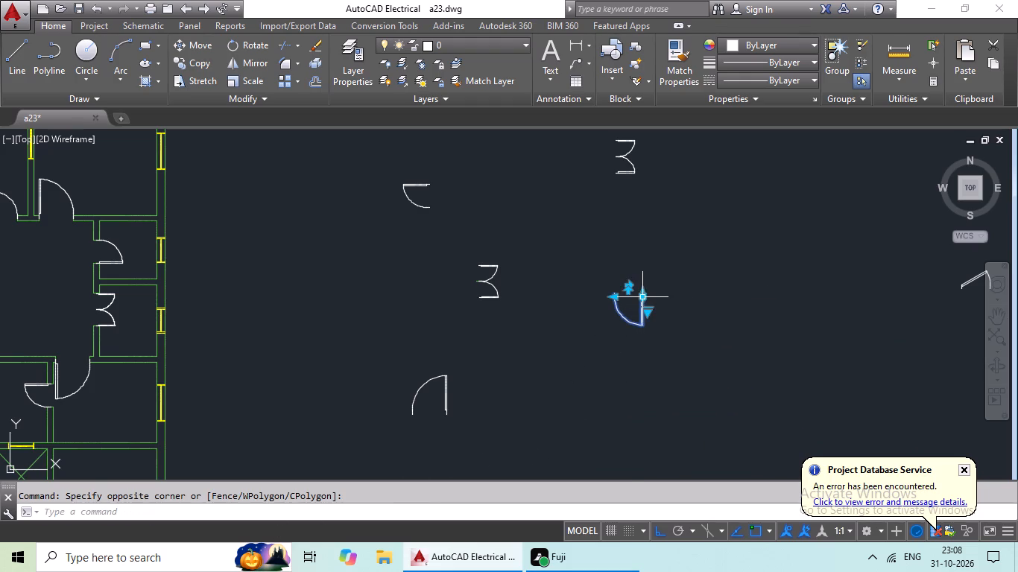
key("ctrl+c")
key("ctrl+v")
scroll(569, 317, "down", 2, "ctrl")
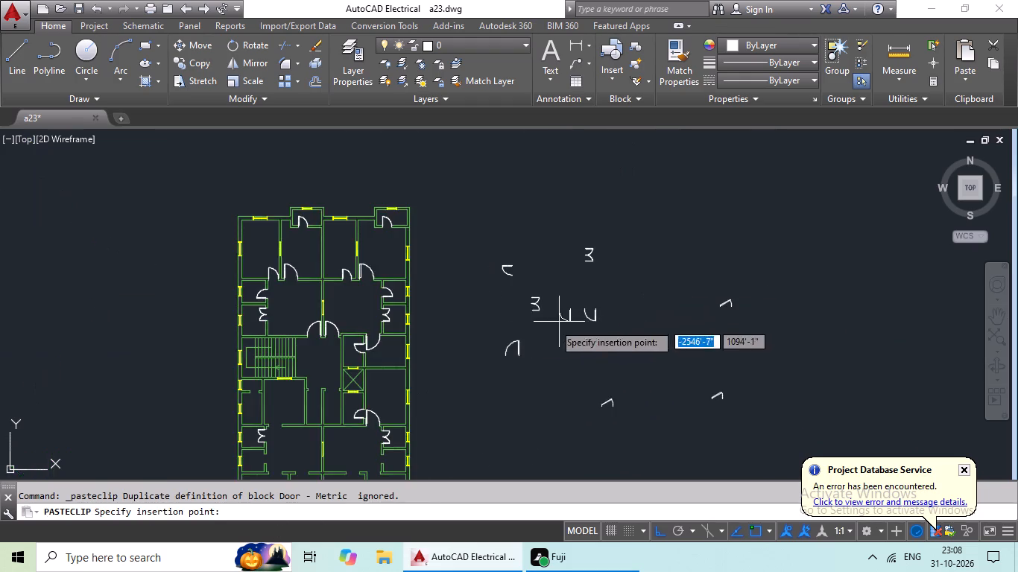
middle_click_drag(516, 320, 706, 315)
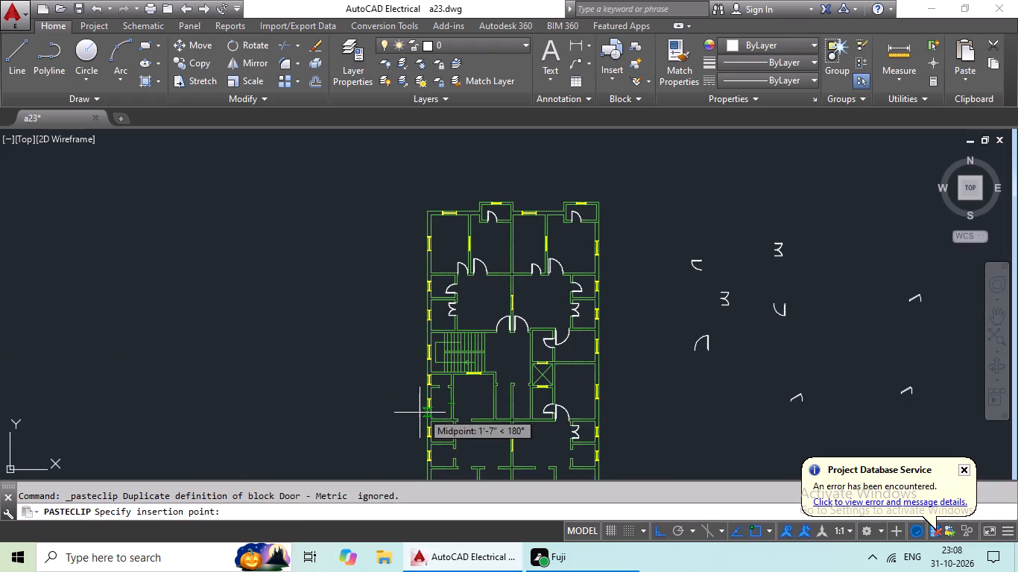
scroll(429, 395, "up", 5)
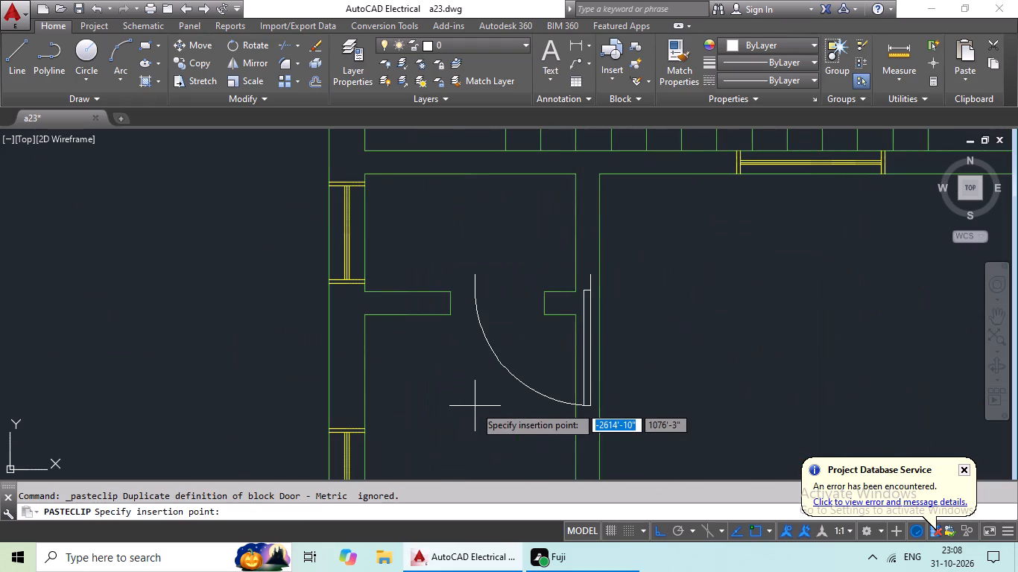
left_click(450, 434)
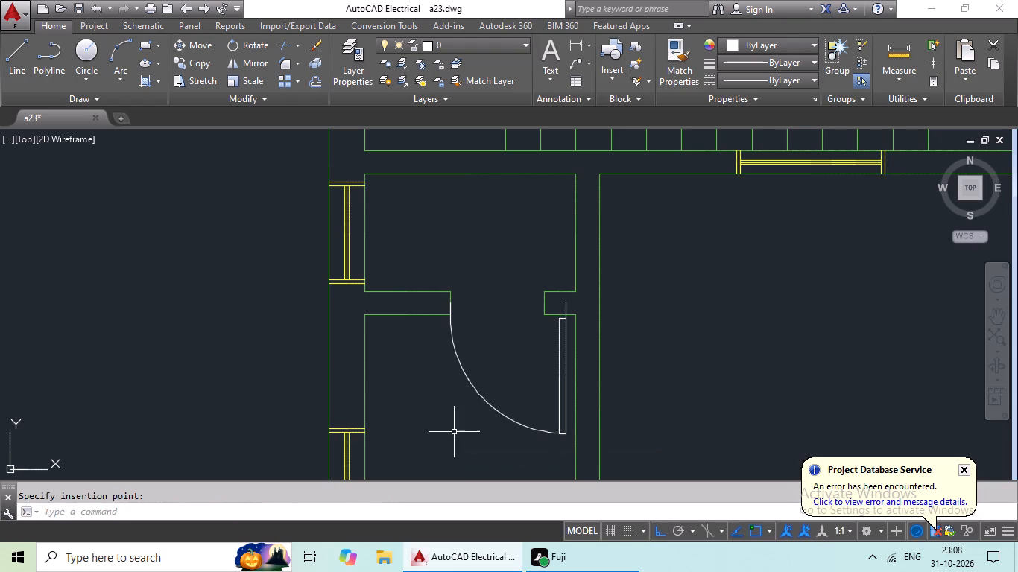
Scale the pasted door by reference from its arc-side end so its width matches the opening between the wall jambs.
left_click(567, 369)
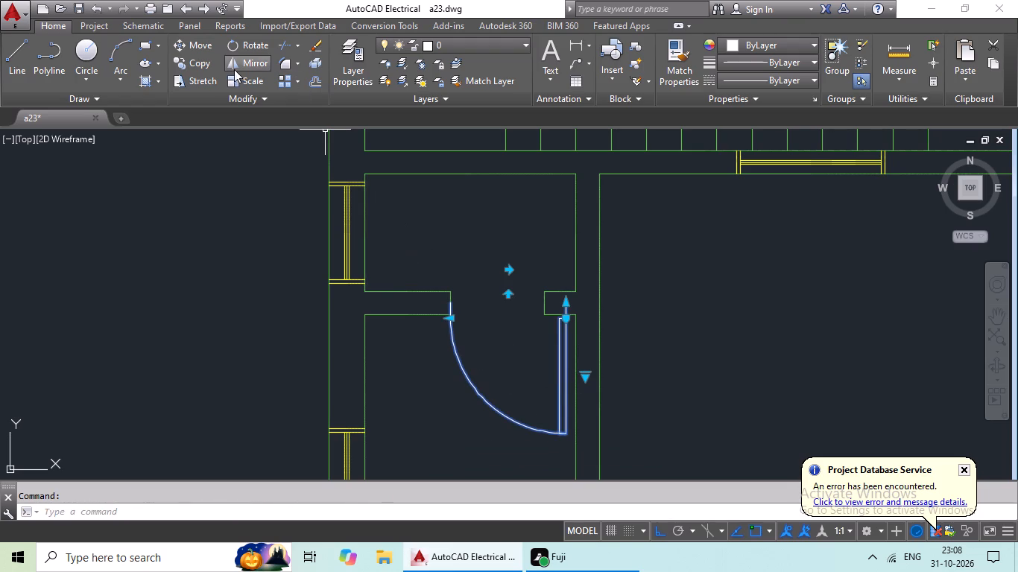
left_click(236, 81)
scroll(474, 347, "up", 3)
middle_click_drag(402, 215, 400, 267)
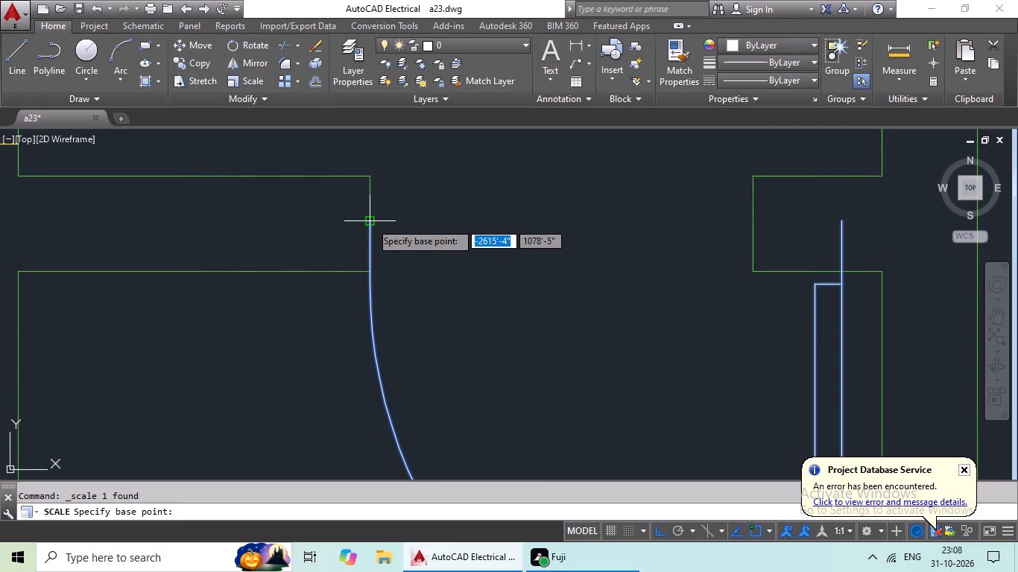
left_click(370, 226)
left_click(264, 504)
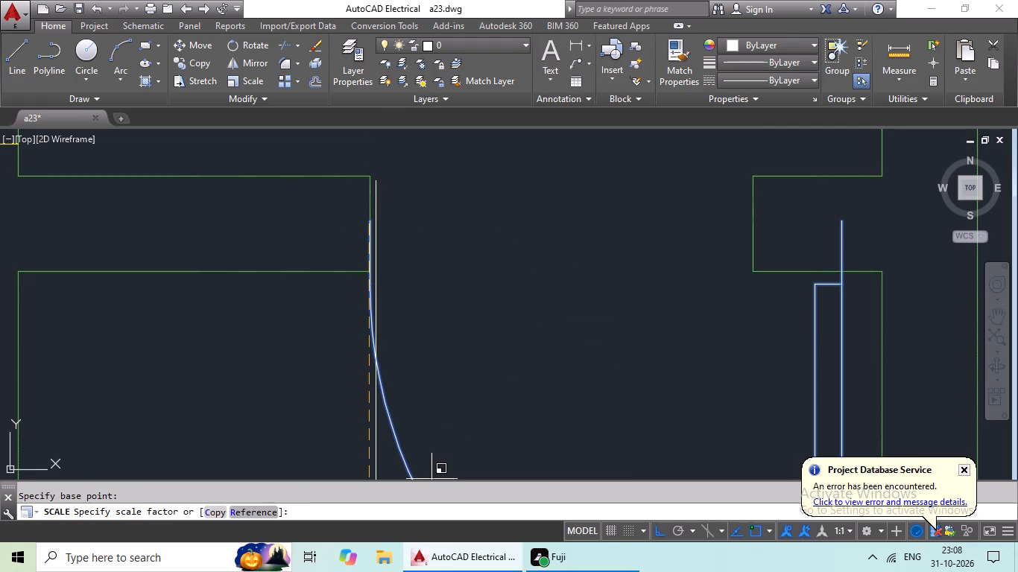
left_click(262, 507)
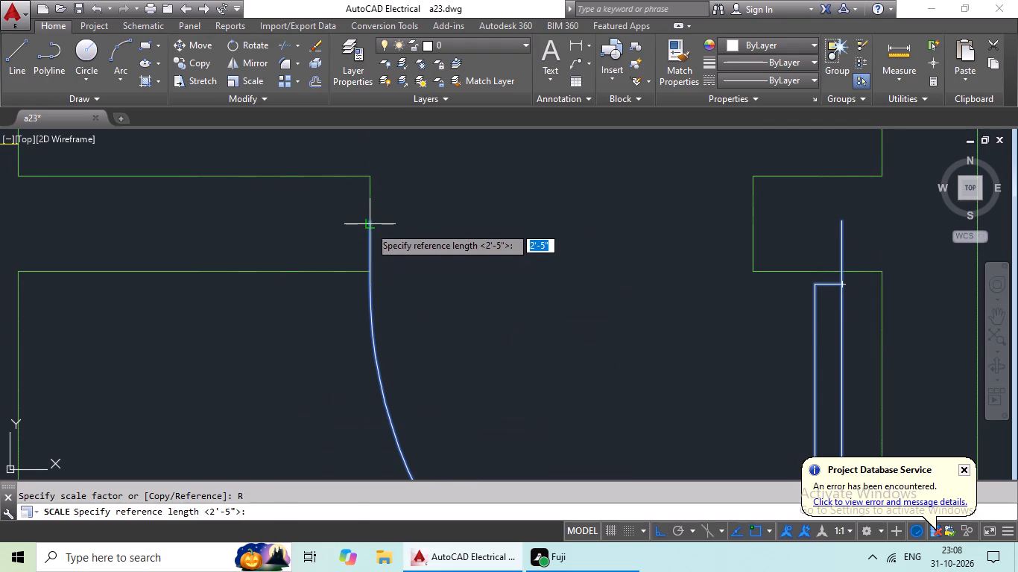
left_click(370, 226)
left_click(839, 222)
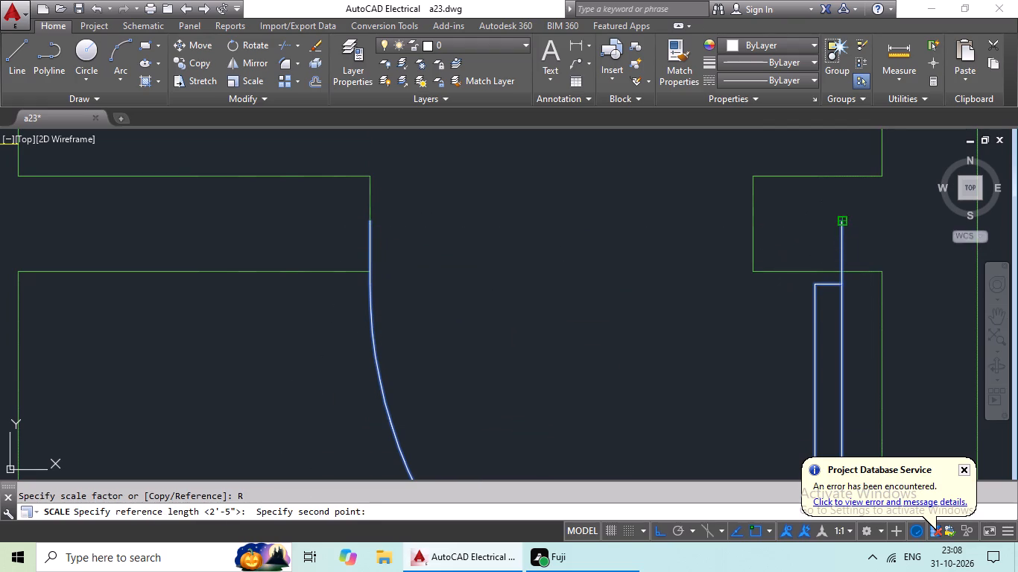
left_click(750, 222)
Copy the large door of the east room below the lift into the bottom-wall opening of the room below the staircase.
scroll(750, 228, "down", 3)
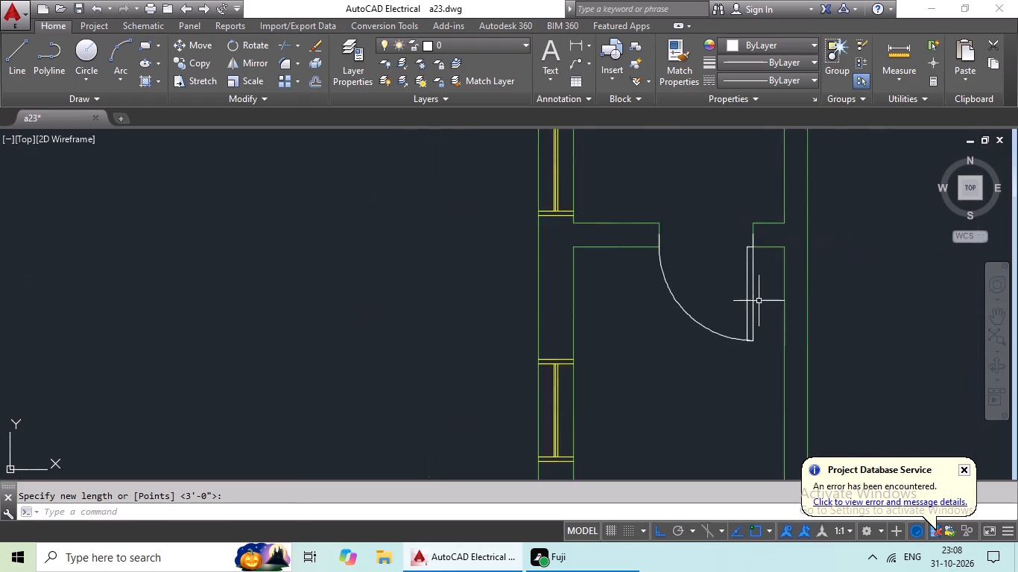
scroll(759, 313, "down", 1)
middle_click_drag(680, 336, 532, 344)
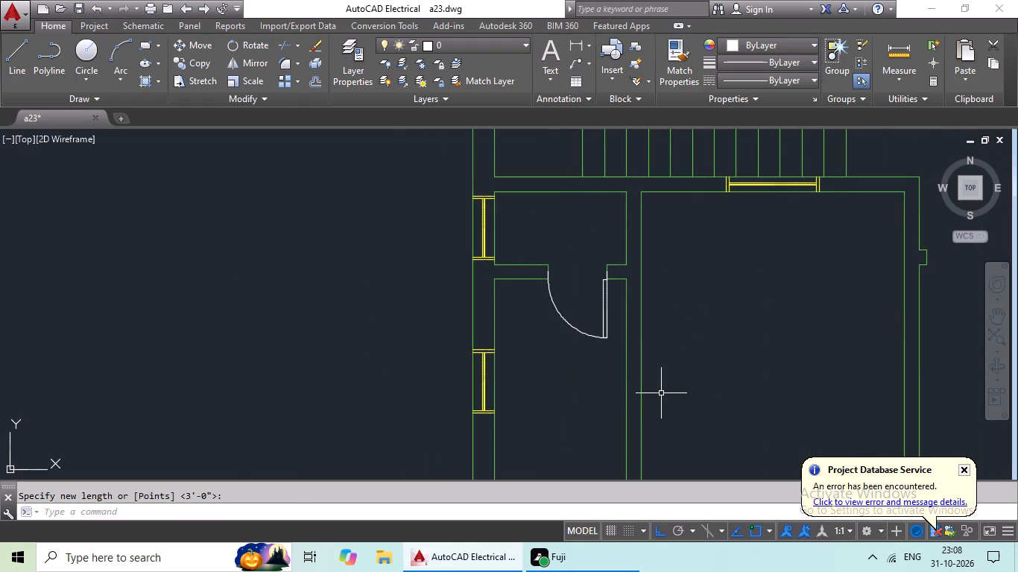
scroll(663, 385, "down", 2)
middle_click_drag(696, 361, 599, 337)
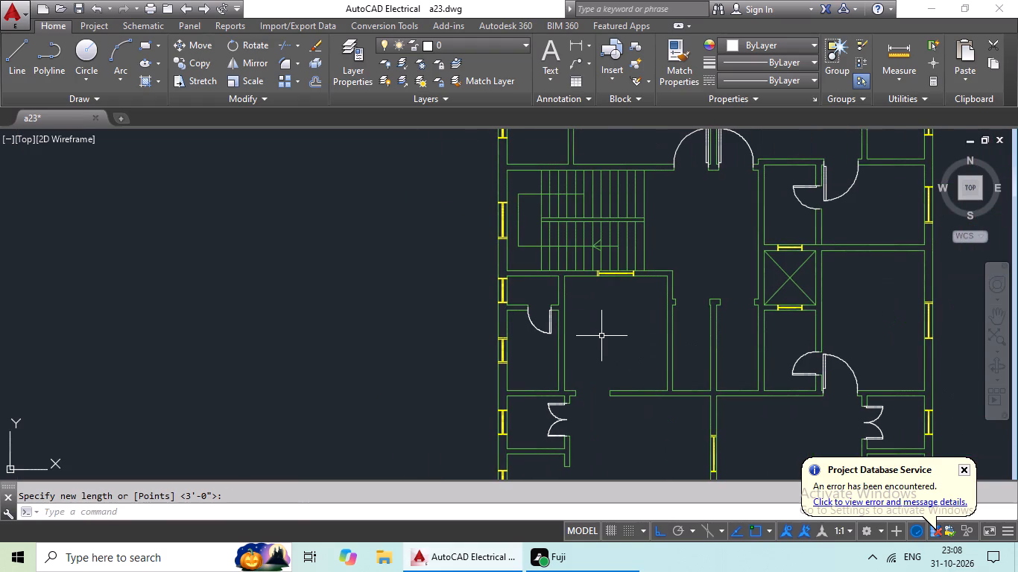
left_click(849, 370)
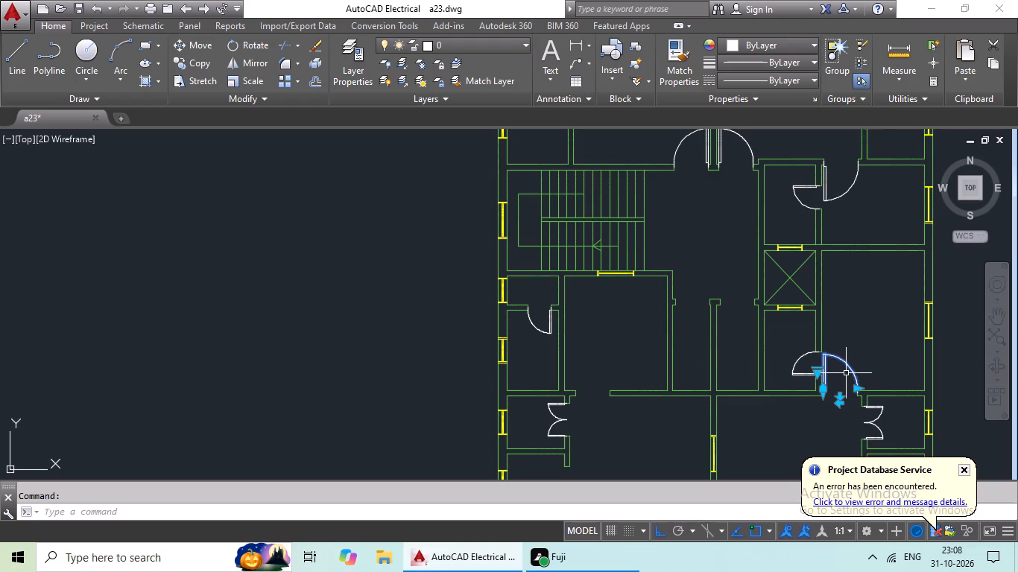
key("ctrl+c")
key("ctrl+v")
scroll(580, 416, "up", 3)
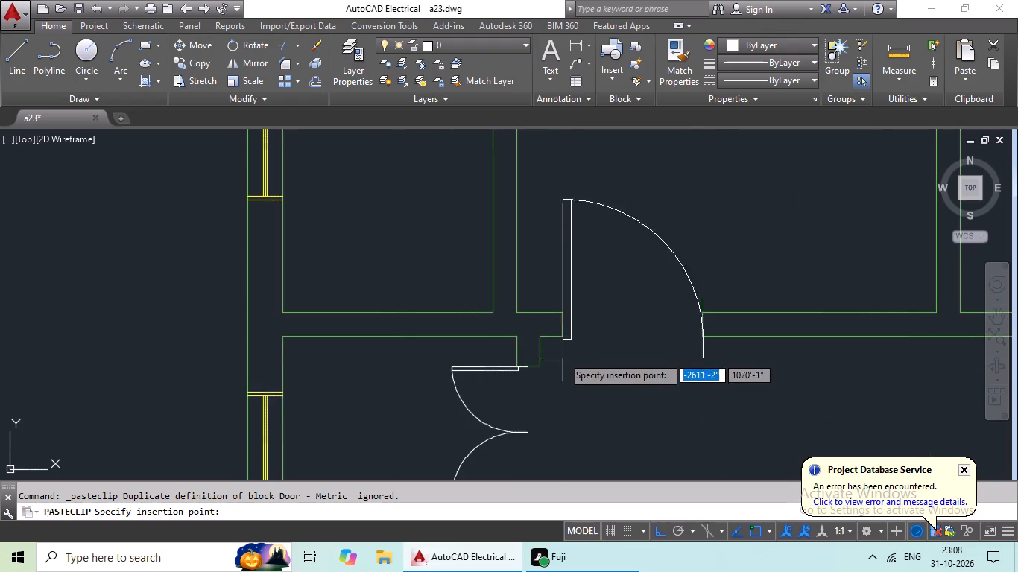
scroll(560, 334, "up", 3)
left_click(572, 300)
Copy the large downward-swinging door of the room above the lift into the opening between the central partition and the lift-side wall.
scroll(572, 300, "down", 5)
middle_click_drag(668, 339, 510, 340)
scroll(518, 333, "down", 2)
middle_click_drag(535, 335, 496, 351)
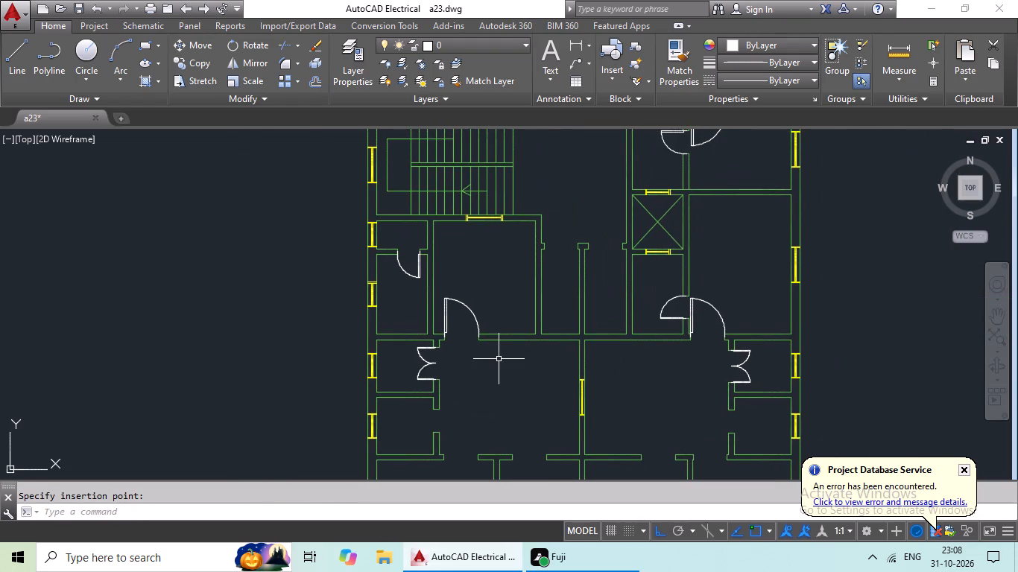
scroll(500, 363, "down", 1)
middle_click_drag(502, 364, 452, 404)
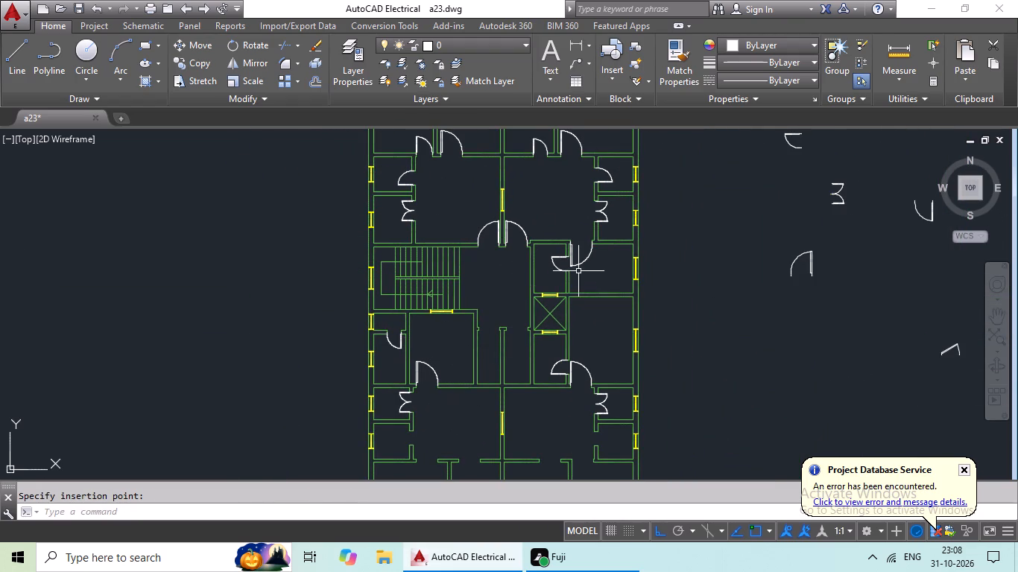
left_click(581, 263)
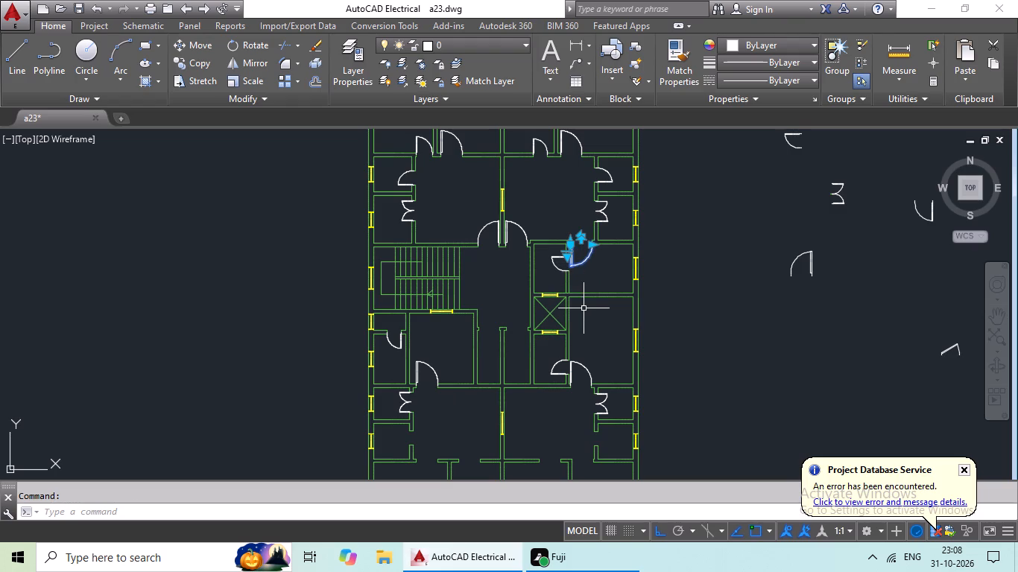
key("ctrl+c")
key("ctrl+v")
scroll(516, 351, "up", 3)
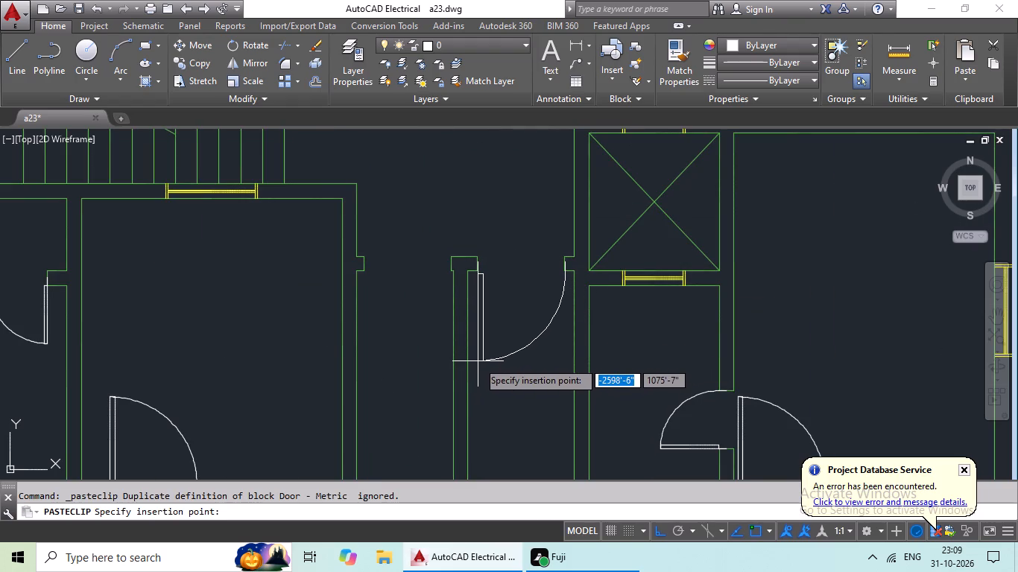
scroll(478, 361, "up", 1)
middle_click_drag(476, 362, 453, 388)
scroll(453, 383, "up", 1)
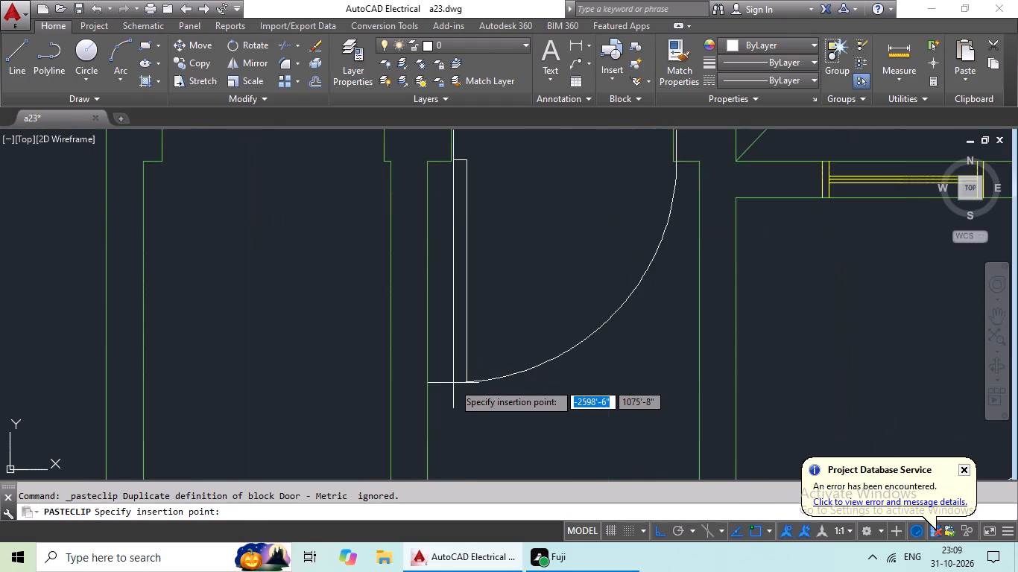
middle_click_drag(450, 390, 429, 454)
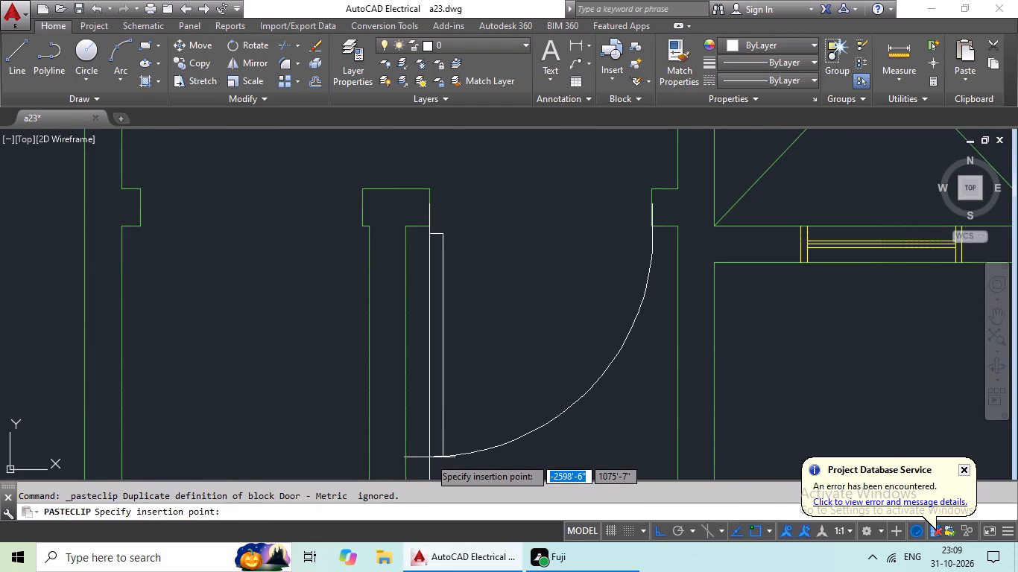
left_click(429, 462)
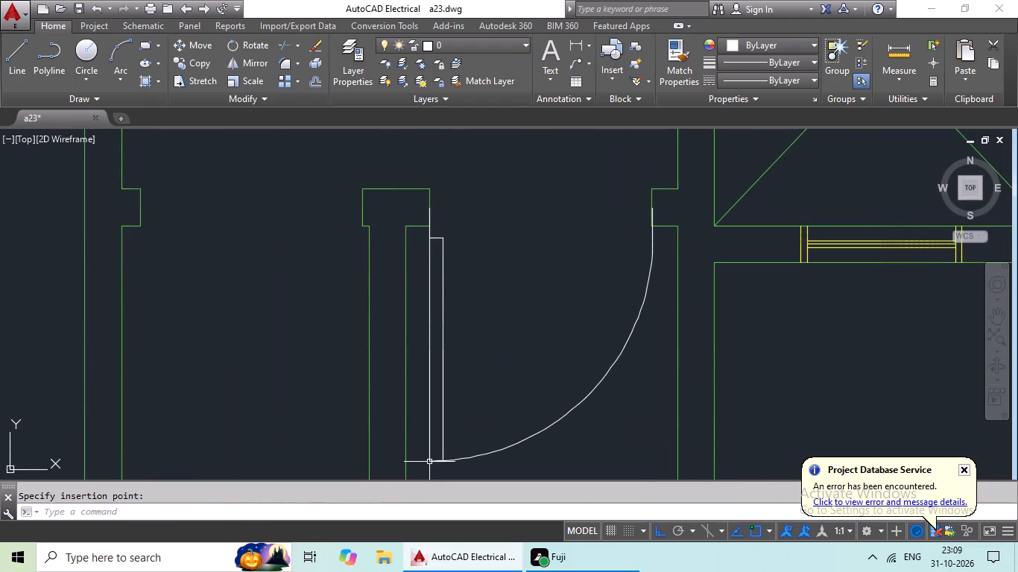
Use Stretch to shift the pasted door horizontally until its arc-side end meets the face of the lift-side wall jamb.
scroll(539, 416, "down", 1)
scroll(623, 299, "up", 4)
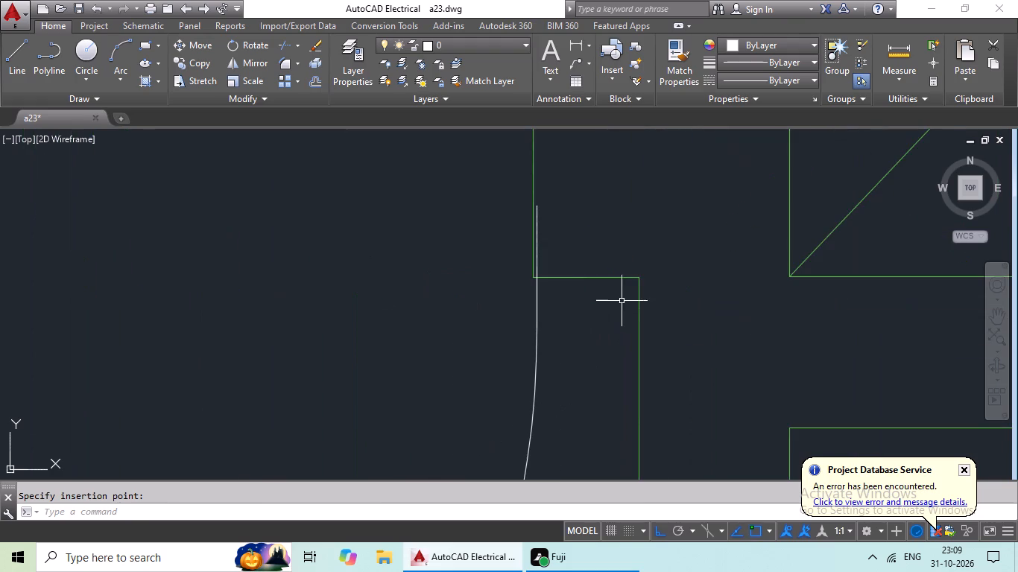
scroll(528, 226, "up", 3)
left_click(564, 246)
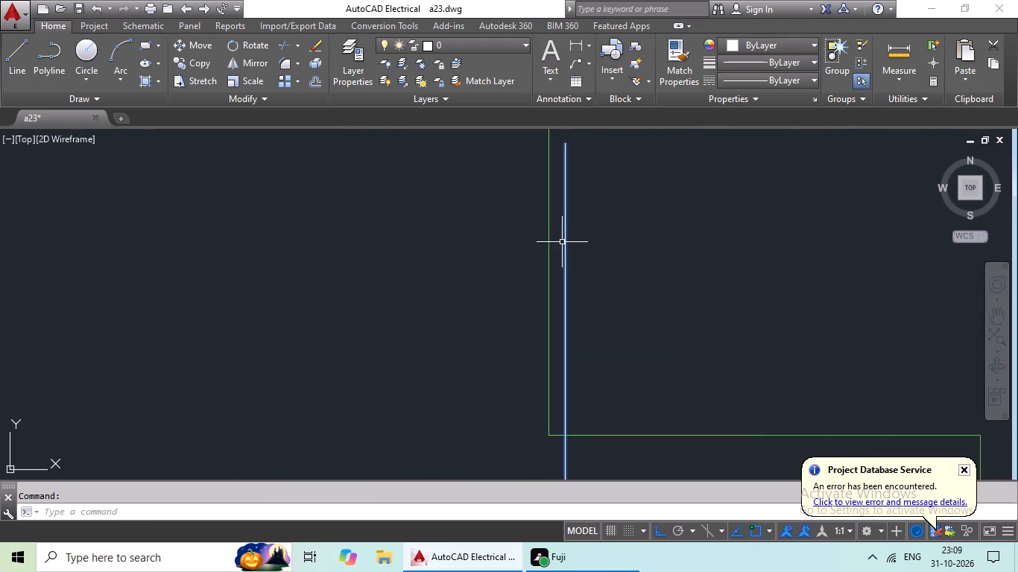
left_click(202, 81)
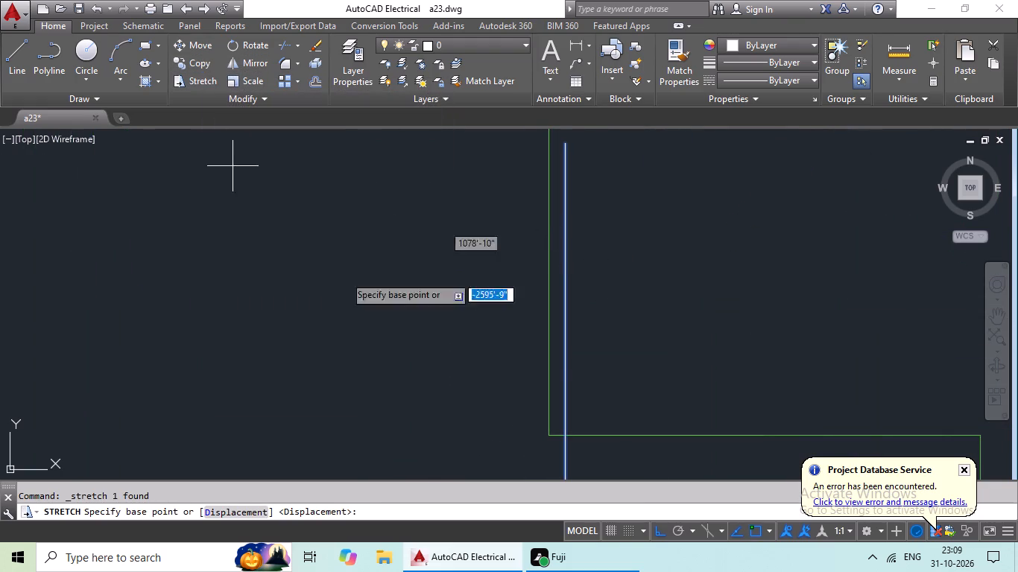
left_click(566, 280)
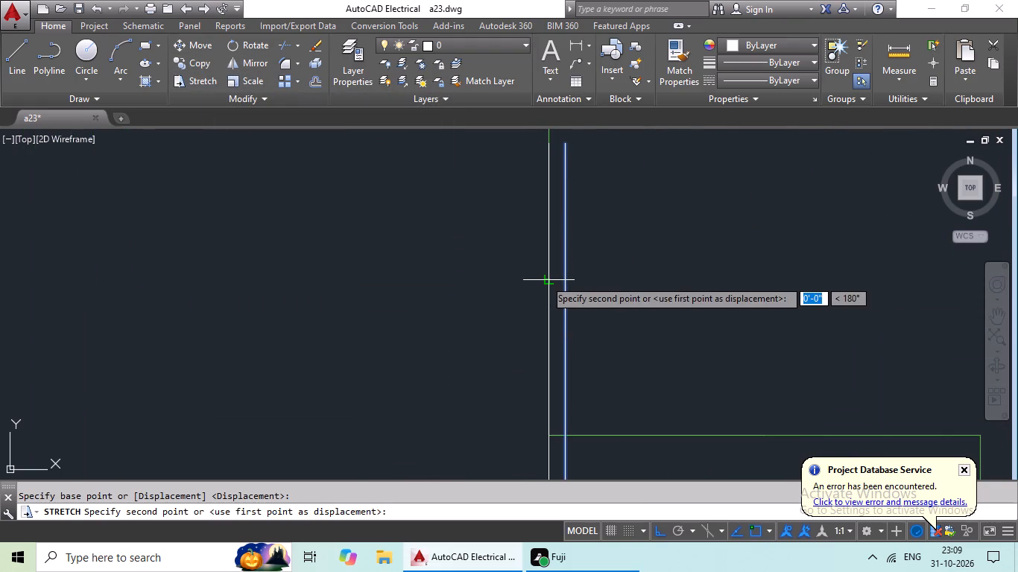
left_click(545, 279)
scroll(572, 284, "down", 3)
middle_click_drag(437, 302, 797, 315)
scroll(583, 317, "down", 2)
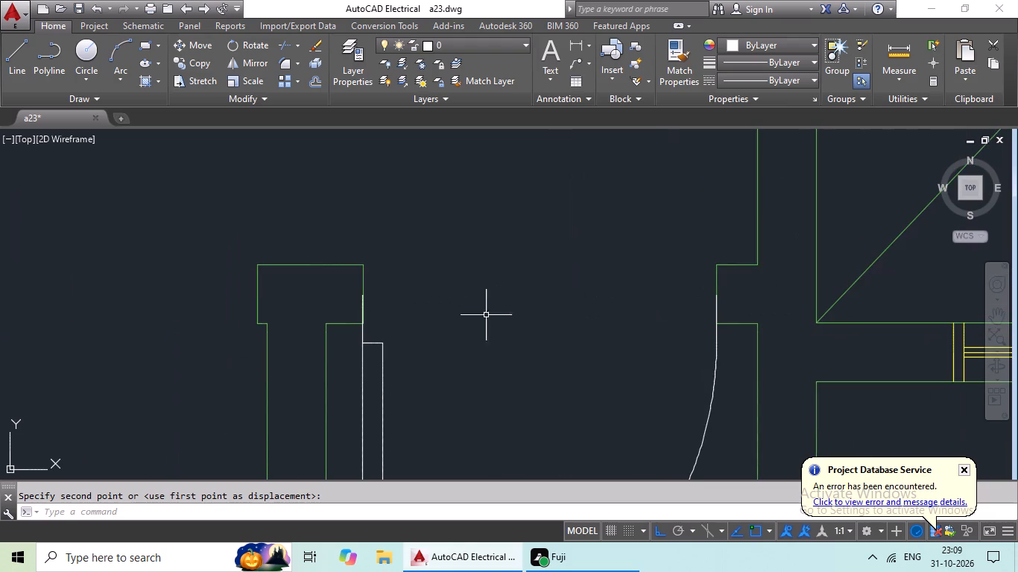
Scale the same door by reference from its arc-side end so its hinge side meets the central partition's jamb.
scroll(358, 318, "up", 4)
scroll(527, 346, "down", 3)
scroll(621, 435, "down", 2)
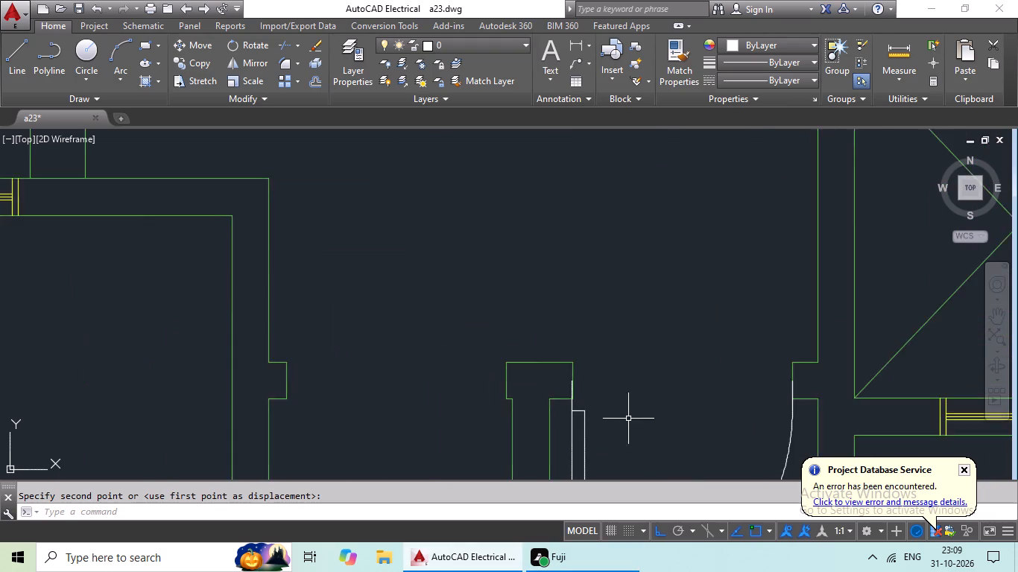
middle_click_drag(631, 411, 549, 286)
left_click(489, 313)
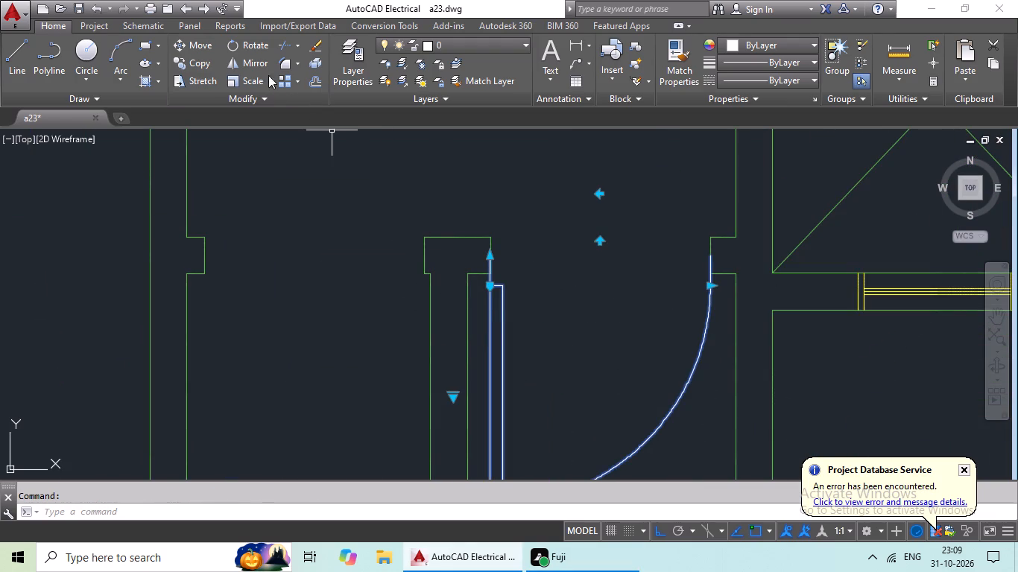
left_click(247, 77)
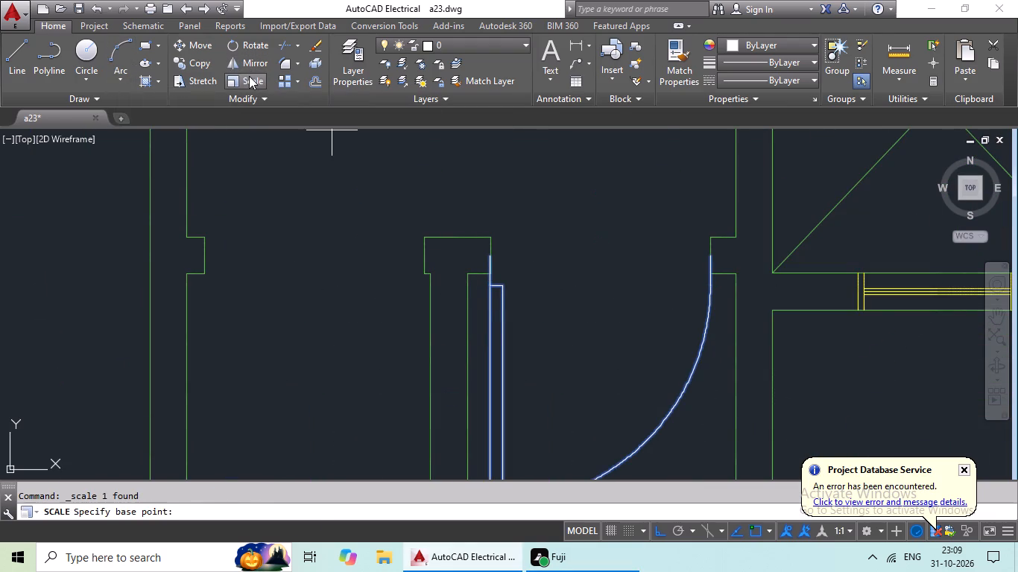
scroll(732, 250, "up", 3)
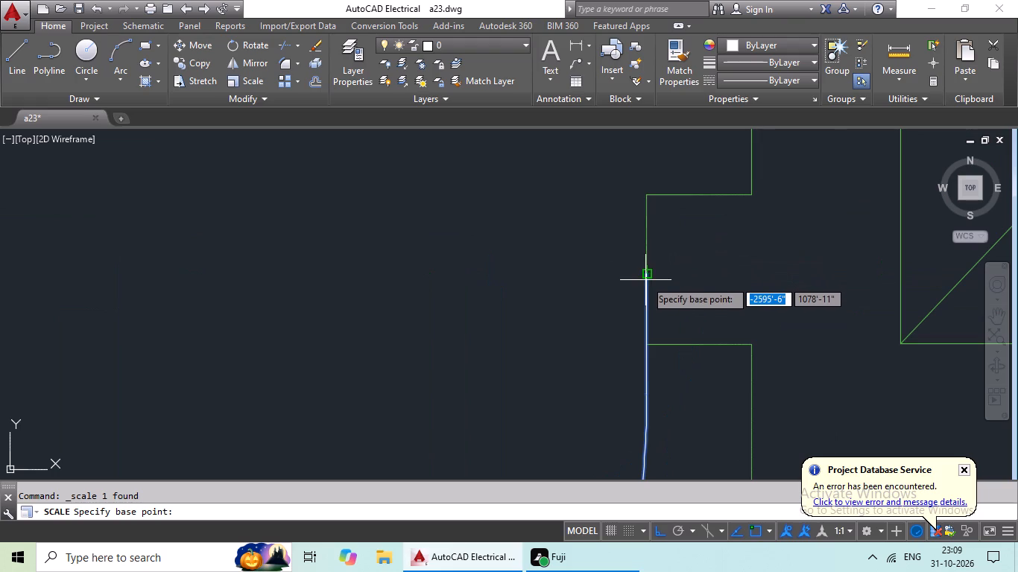
left_click_drag(645, 273, 604, 282)
scroll(352, 293, "down", 1)
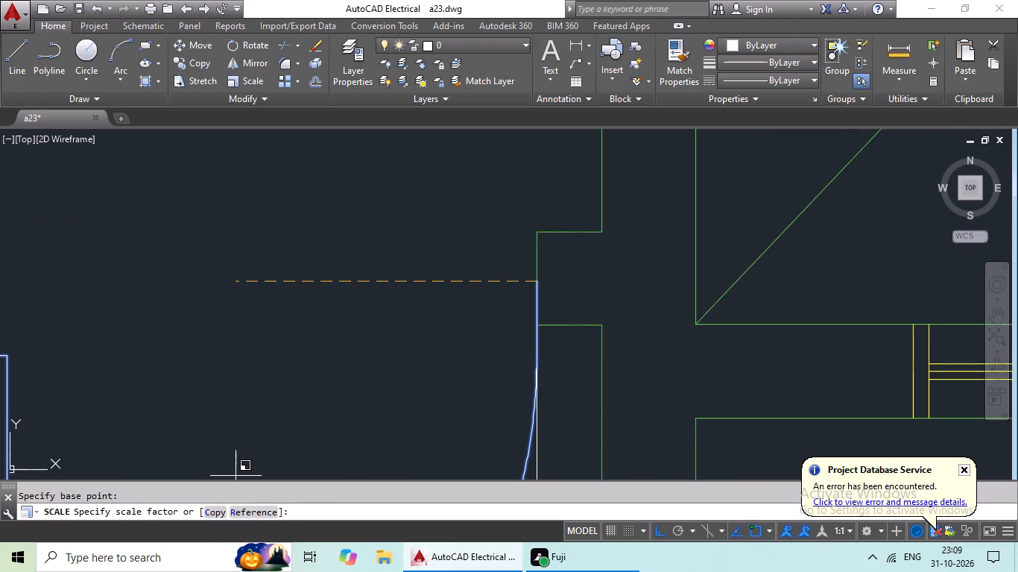
left_click(245, 518)
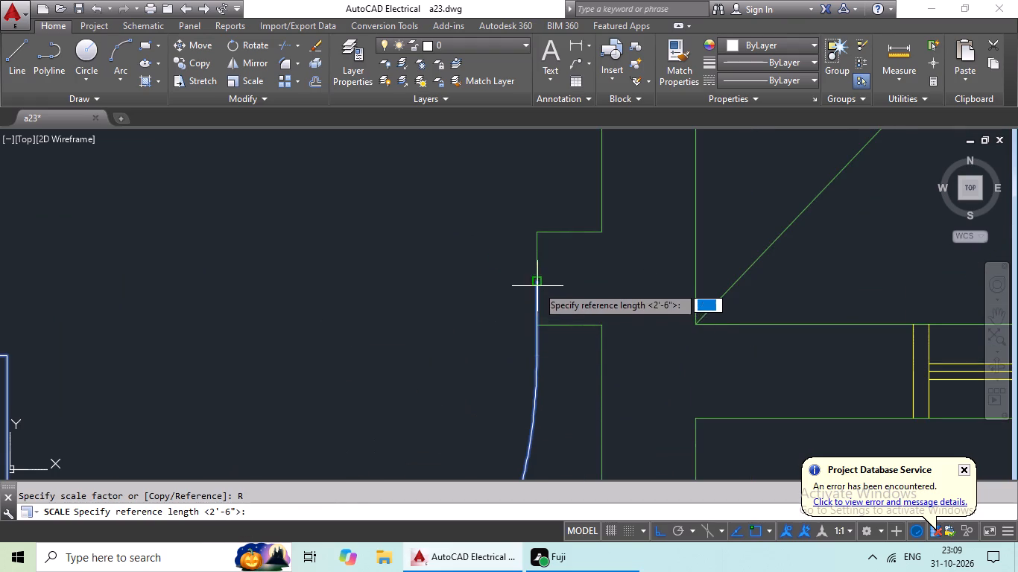
left_click(537, 283)
middle_click_drag(369, 316, 780, 305)
scroll(385, 287, "up", 4)
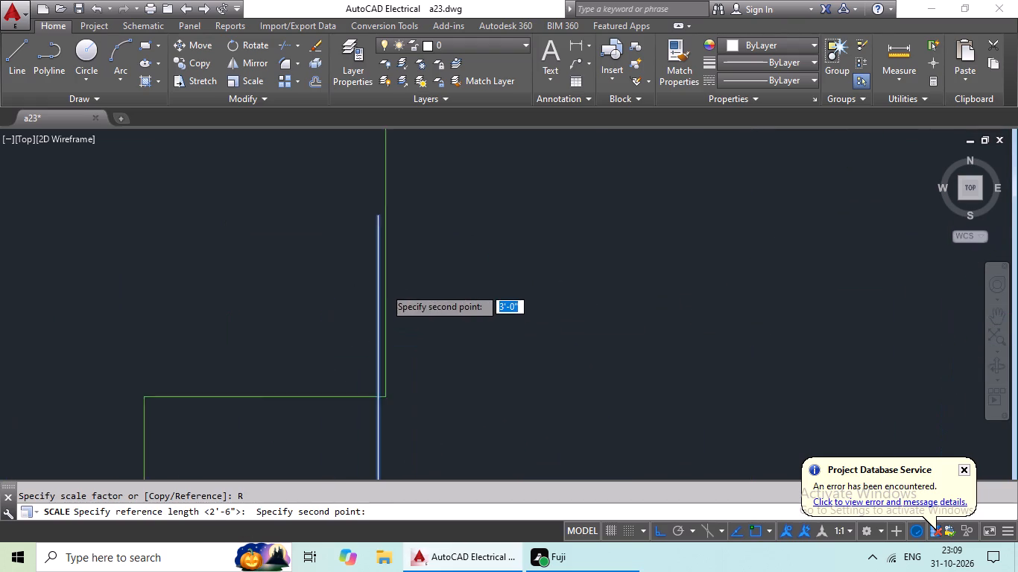
left_click(373, 177)
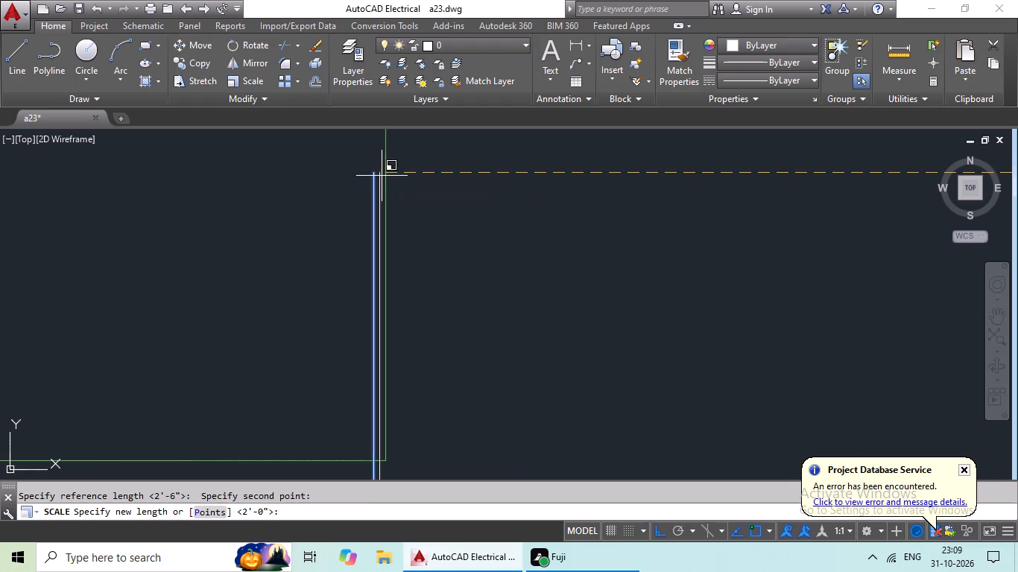
left_click(384, 175)
scroll(484, 200, "down", 5)
scroll(543, 227, "down", 1)
middle_click_drag(567, 234, 509, 238)
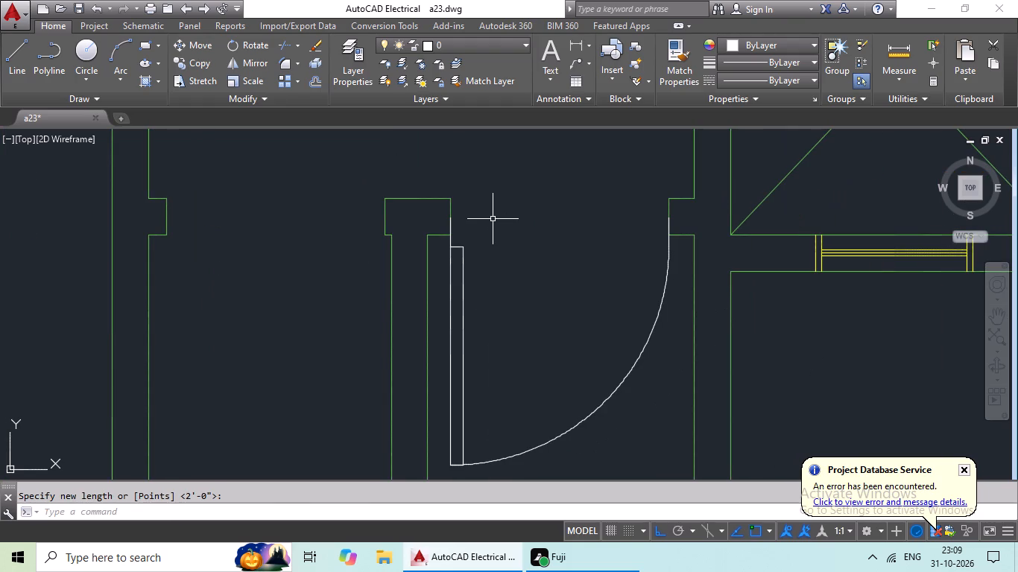
Copy the loose downward-swinging door east of the plan into the opening just west of the central partition.
scroll(500, 209, "down", 3)
scroll(583, 240, "down", 2)
middle_click_drag(744, 232, 577, 264)
middle_click_drag(705, 256, 631, 305)
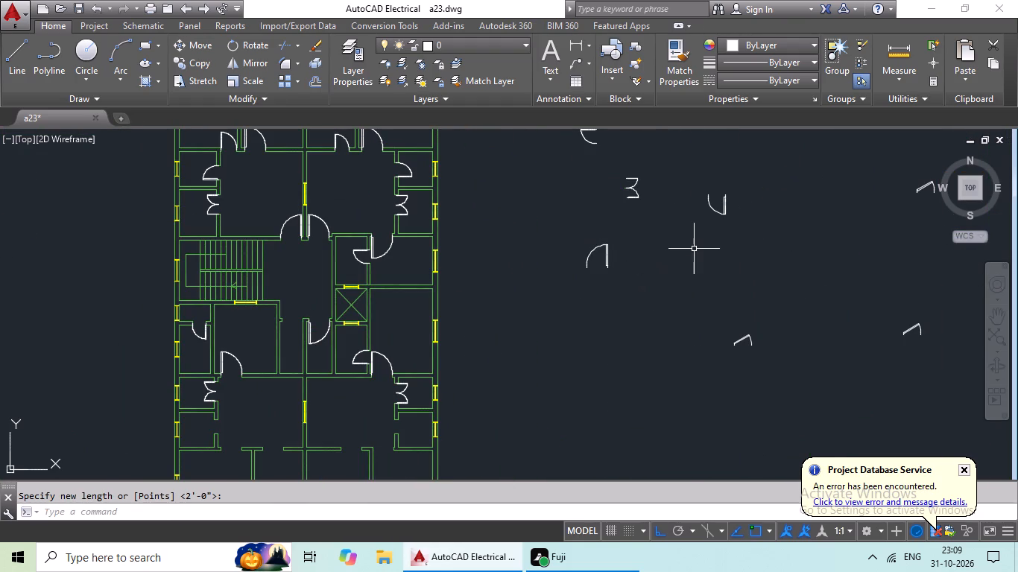
left_click(718, 209)
left_click(699, 217)
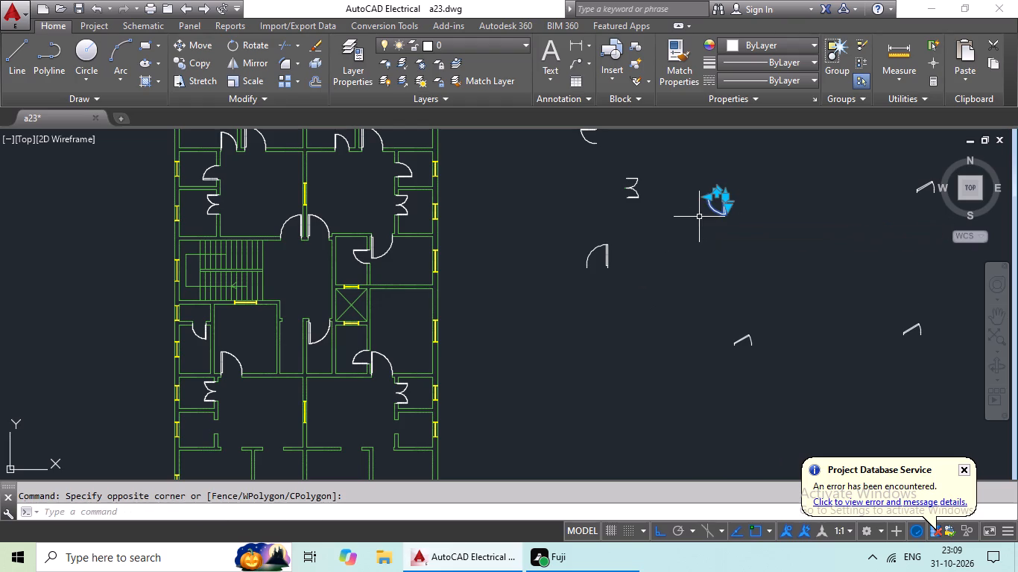
key("ctrl+c")
key("ctrl+v")
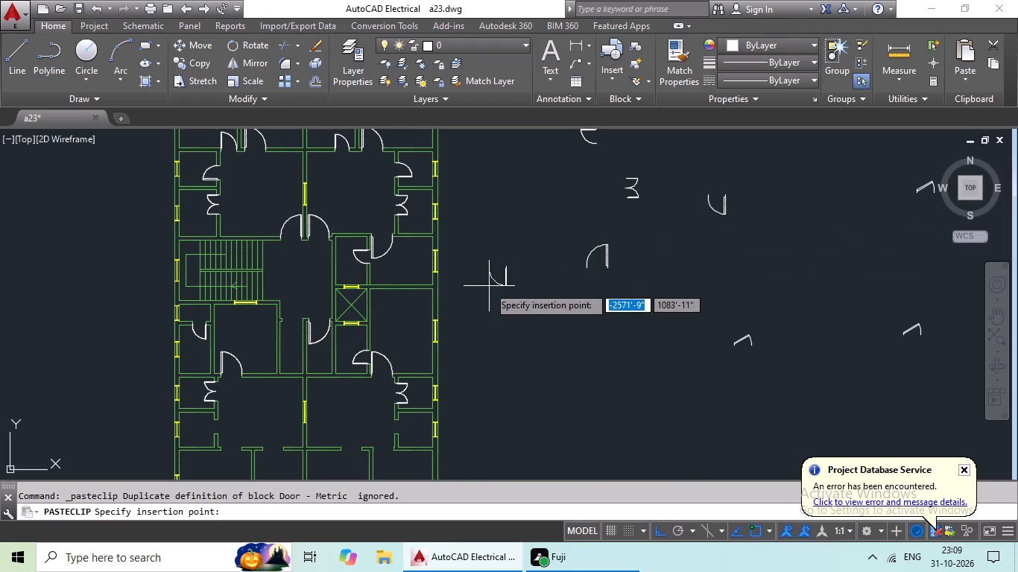
middle_click_drag(488, 286, 712, 284)
scroll(514, 340, "up", 5)
middle_click_drag(482, 343, 475, 380)
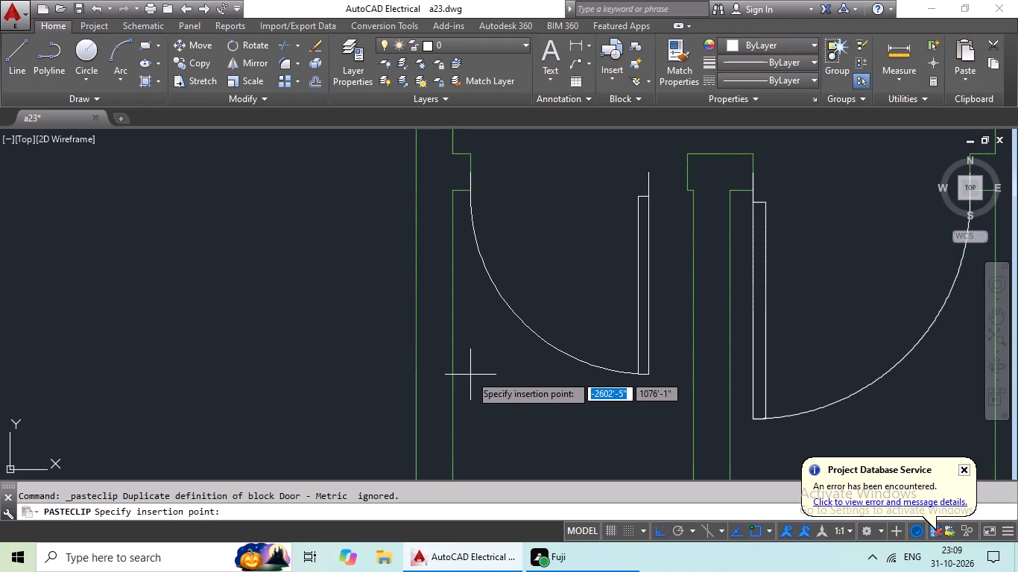
left_click(470, 374)
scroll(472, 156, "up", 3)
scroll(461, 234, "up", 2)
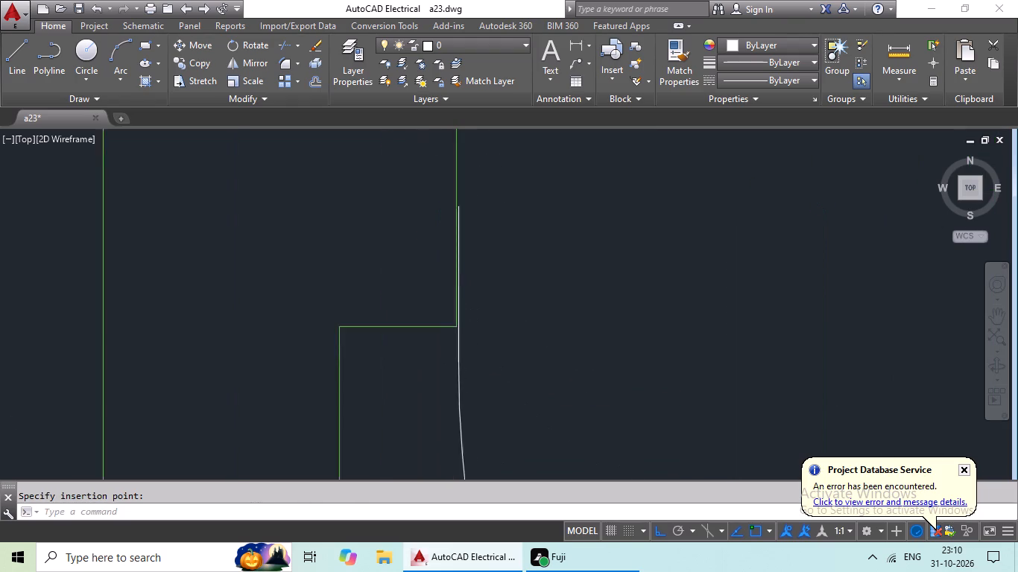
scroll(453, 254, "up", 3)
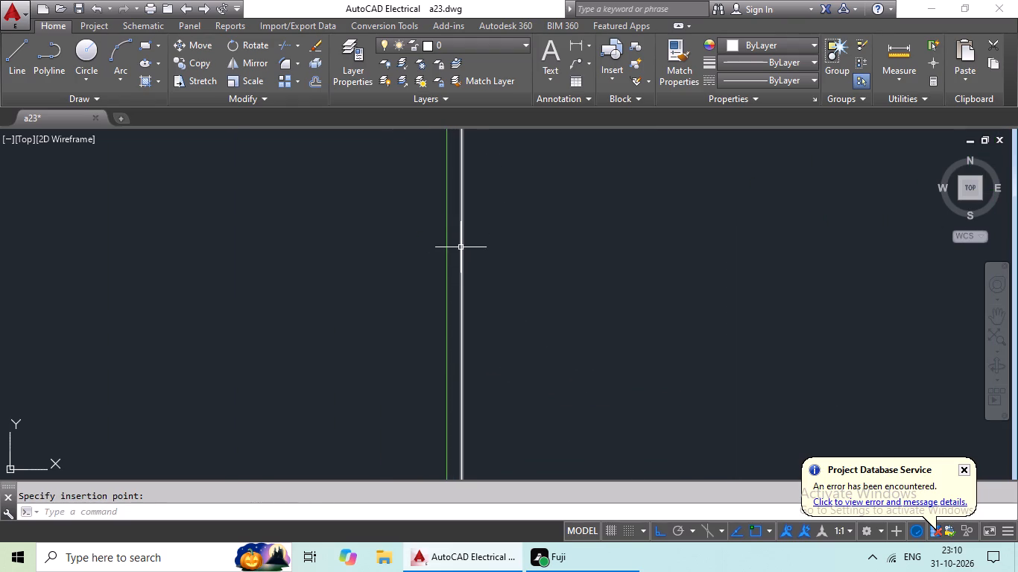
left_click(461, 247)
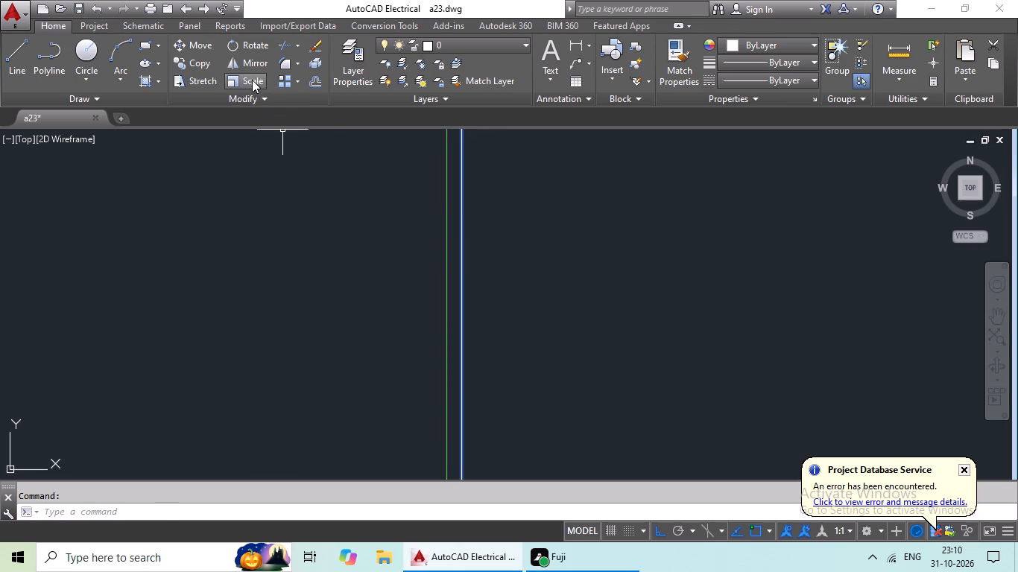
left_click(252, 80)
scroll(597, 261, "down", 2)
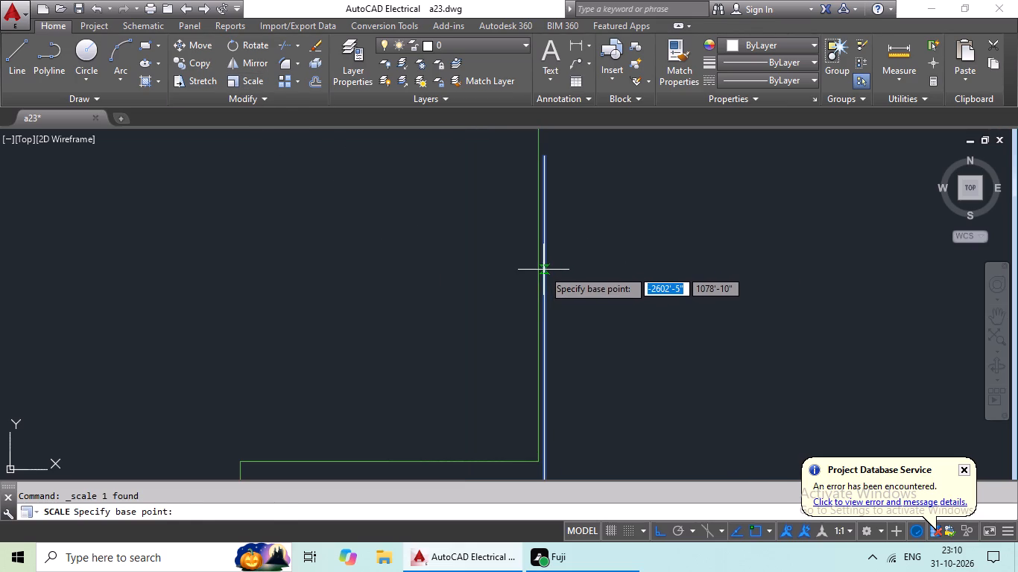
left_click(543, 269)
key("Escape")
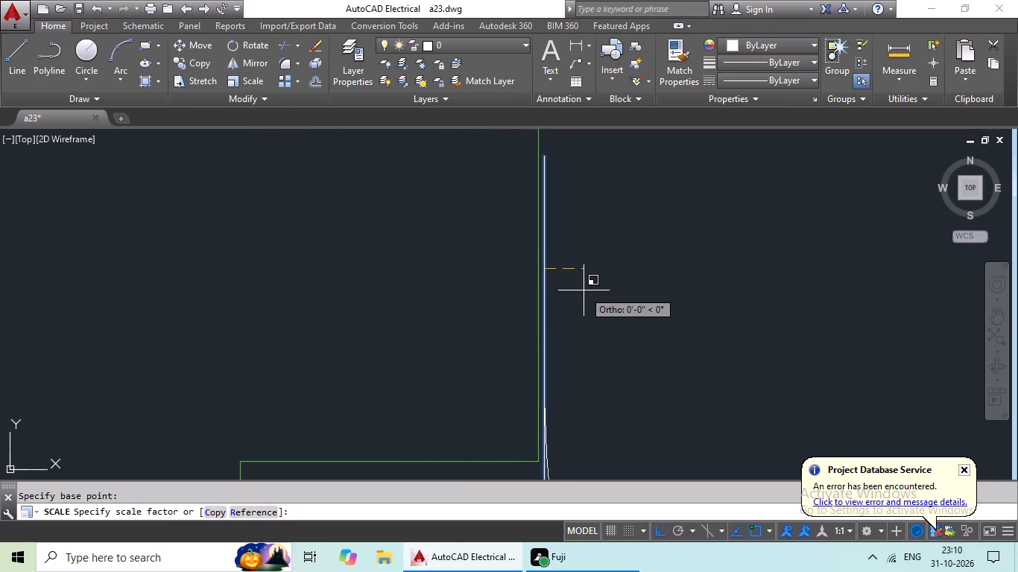
Use Stretch to shift the newly pasted door horizontally until its arc-side end meets the opening's west jamb face.
left_click(544, 273)
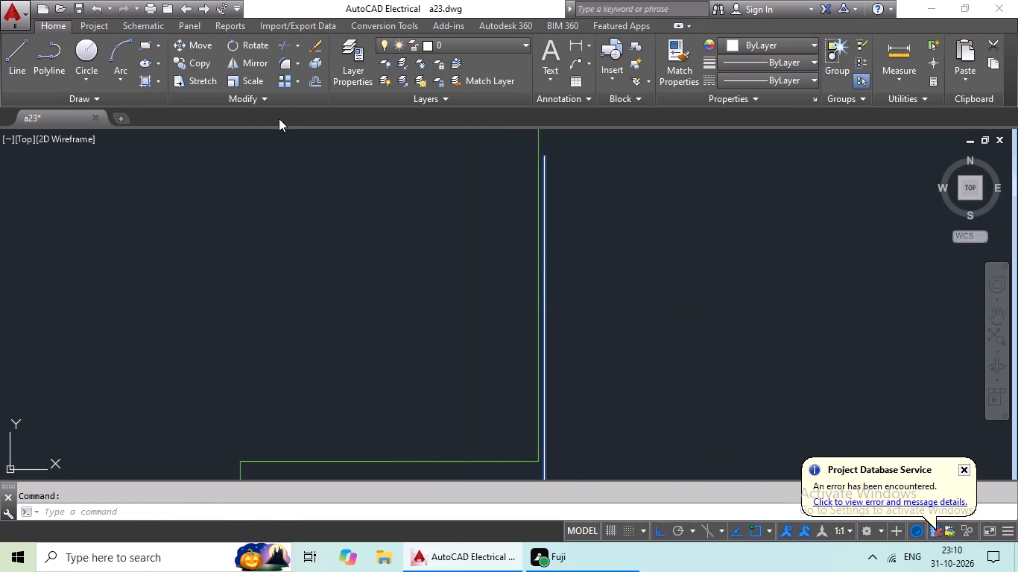
left_click(221, 81)
left_click(203, 81)
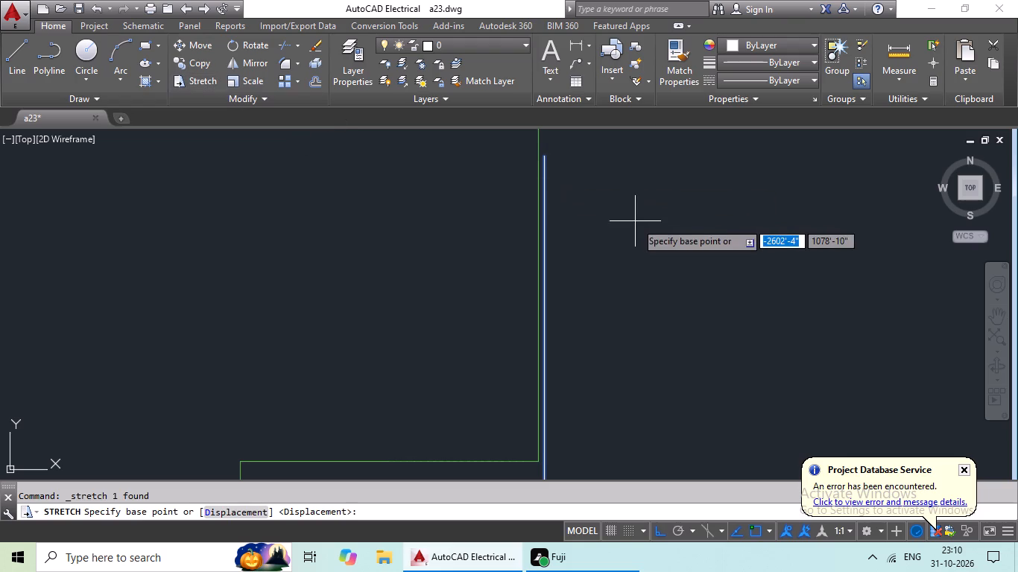
scroll(607, 226, "up", 3)
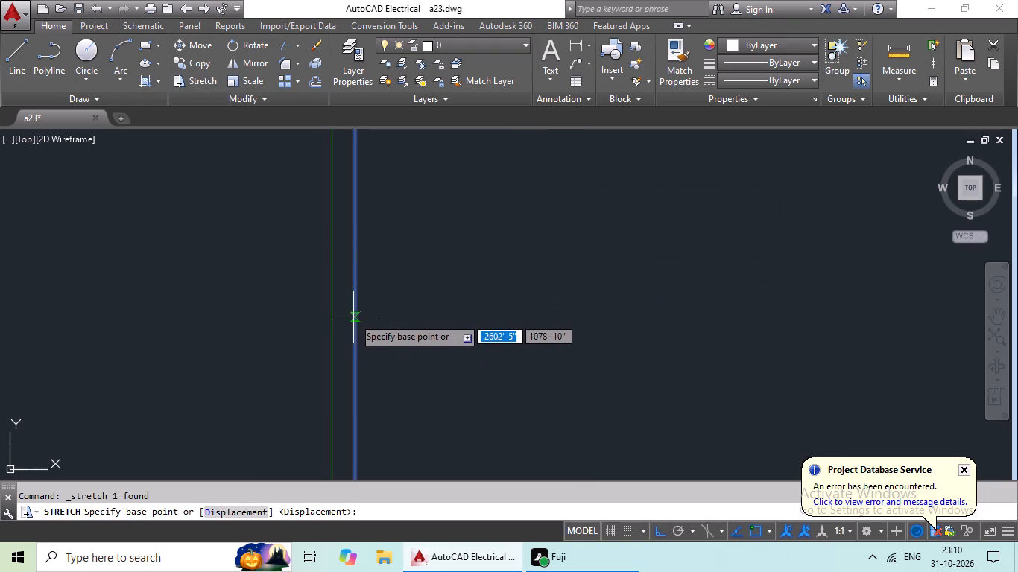
left_click(353, 317)
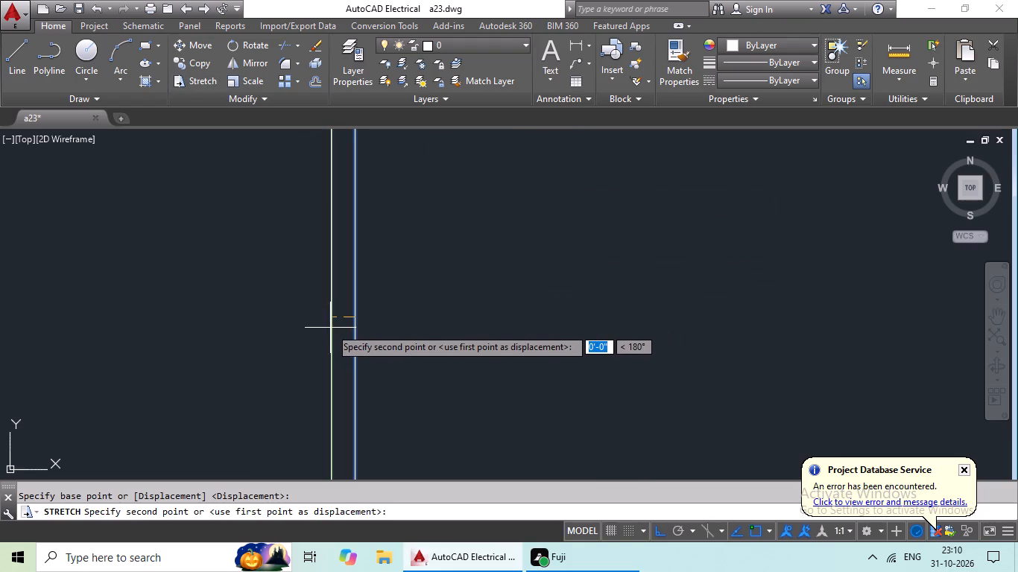
scroll(335, 329, "up", 3)
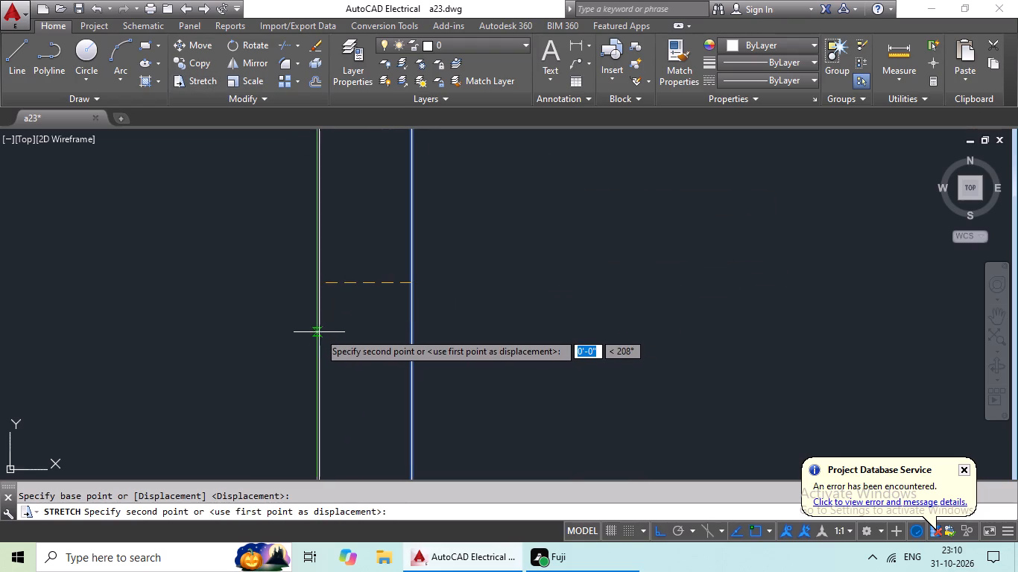
left_click(317, 333)
scroll(466, 329, "down", 7)
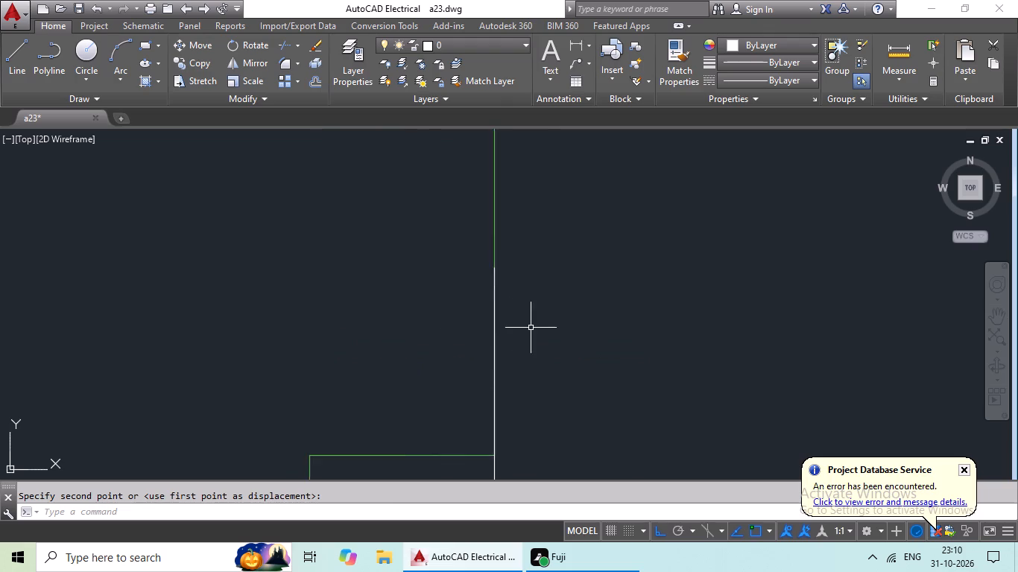
Scale the door just west of the central partition by reference from its arc-side end so its hinge side meets the partition's jamb.
scroll(537, 328, "down", 4)
middle_click_drag(630, 325, 519, 358)
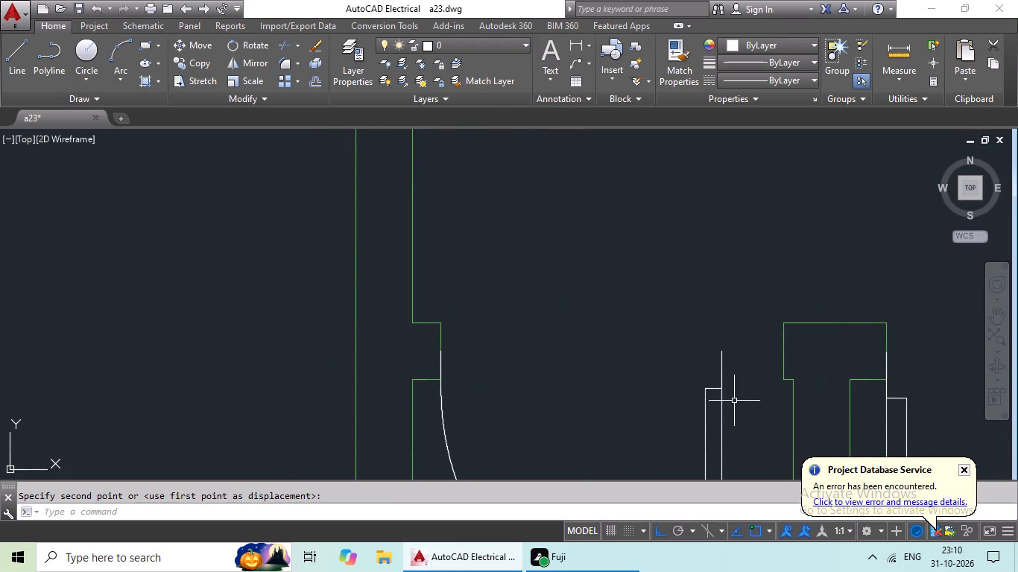
left_click(724, 419)
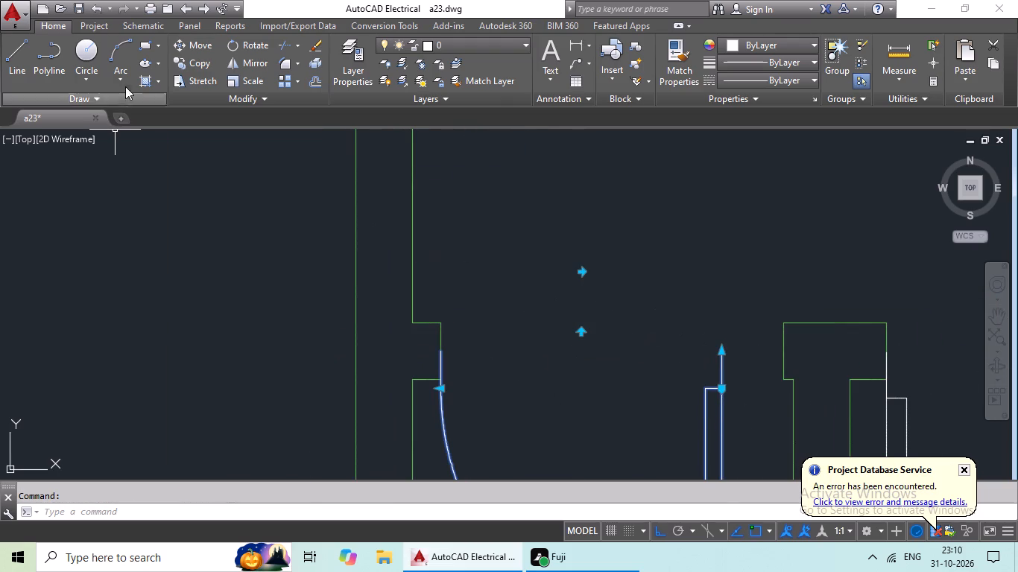
left_click(233, 83)
scroll(463, 359, "up", 3)
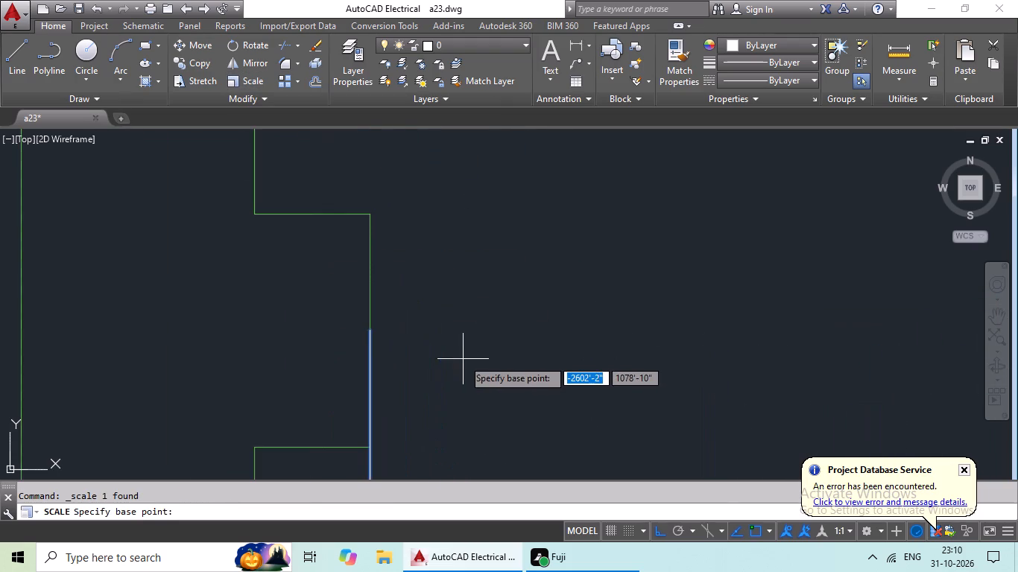
left_click(373, 334)
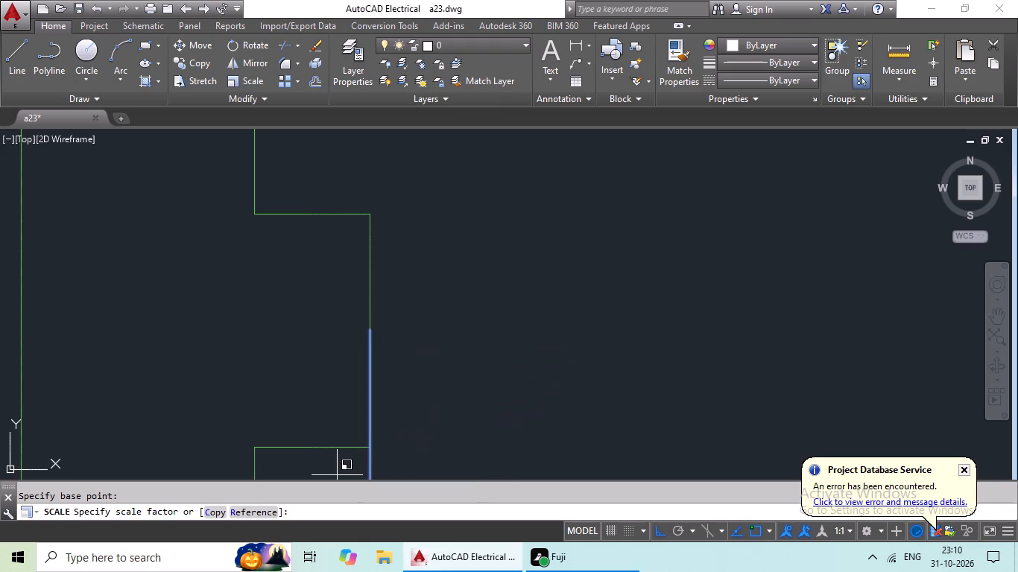
left_click(256, 510)
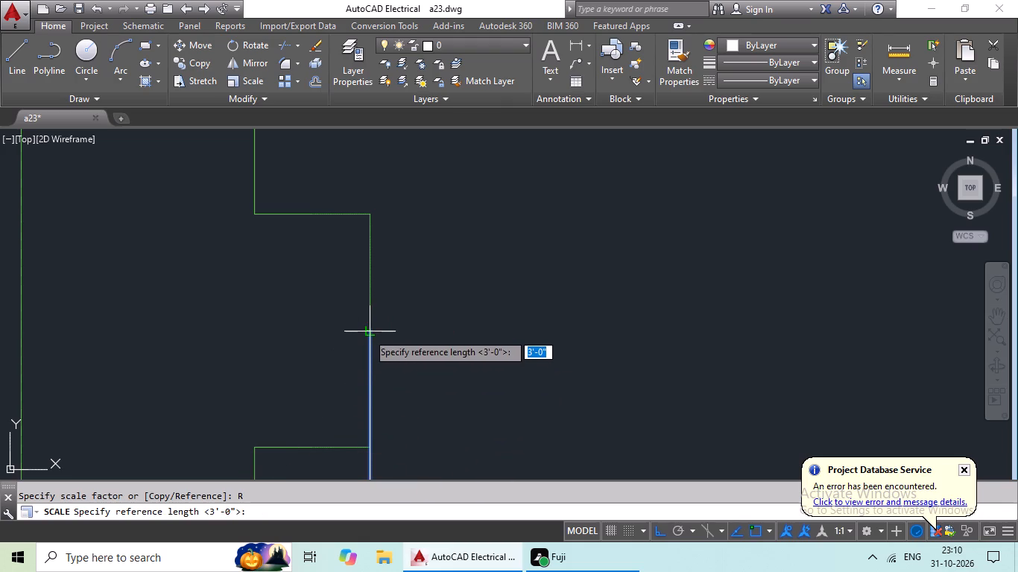
left_click(367, 333)
scroll(600, 319, "down", 3)
middle_click_drag(622, 334, 464, 347)
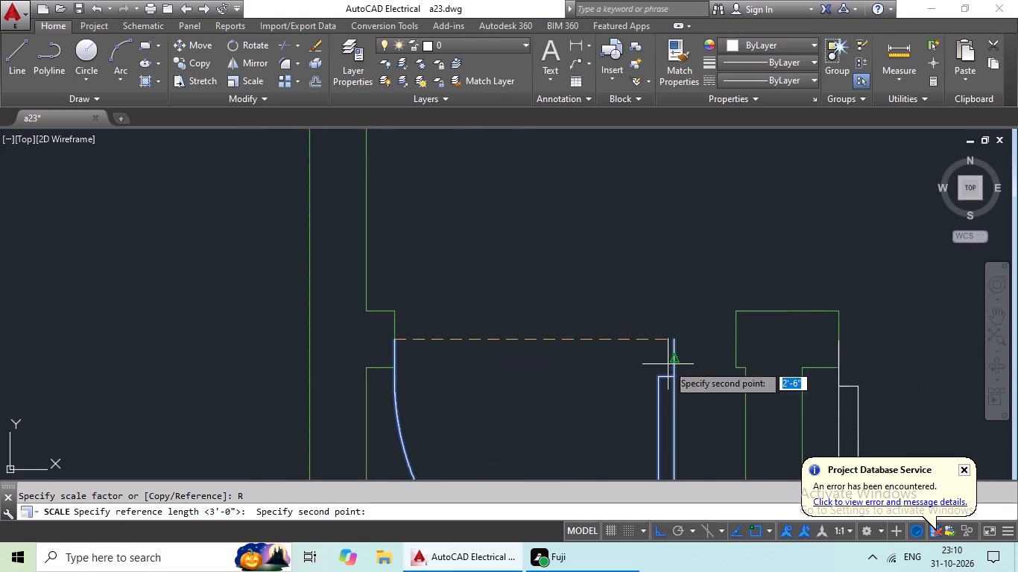
left_click(677, 341)
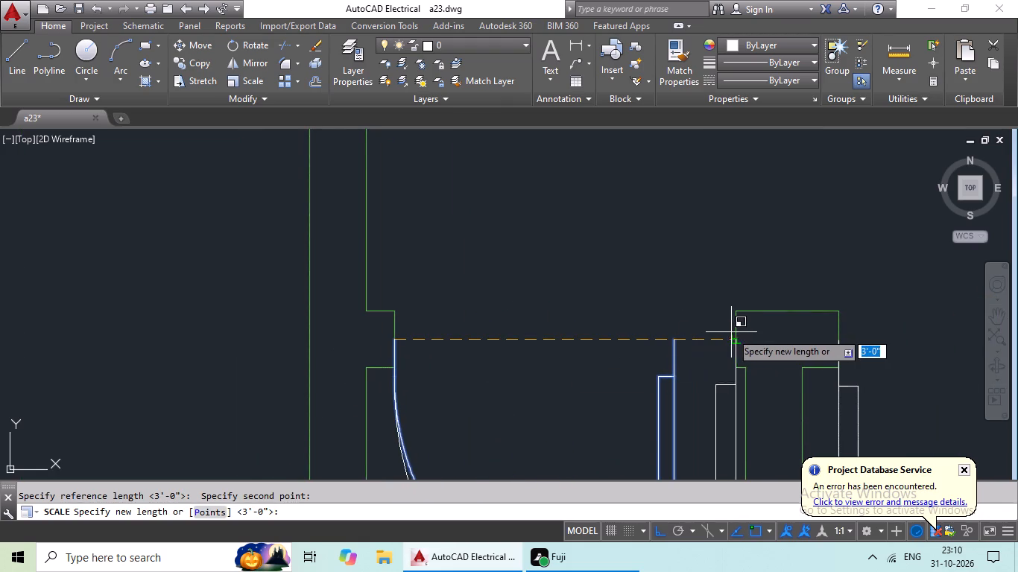
left_click(734, 343)
Check the fit of the two doors flanking the central partition and look over the plan for openings still lacking doors.
scroll(755, 332, "down", 3)
scroll(780, 404, "up", 3)
scroll(900, 332, "down", 2)
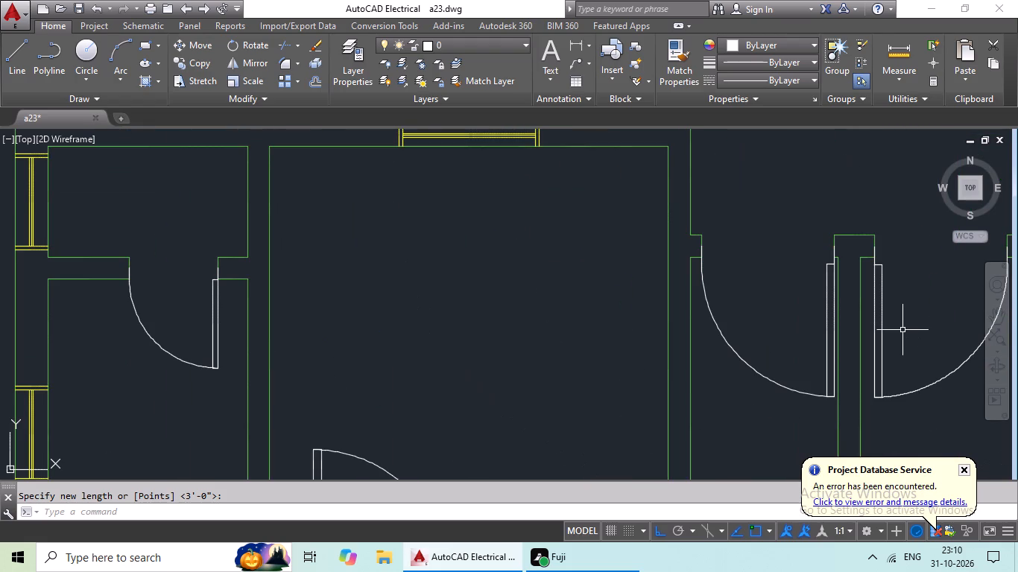
middle_click_drag(898, 331, 818, 338)
scroll(817, 337, "up", 2)
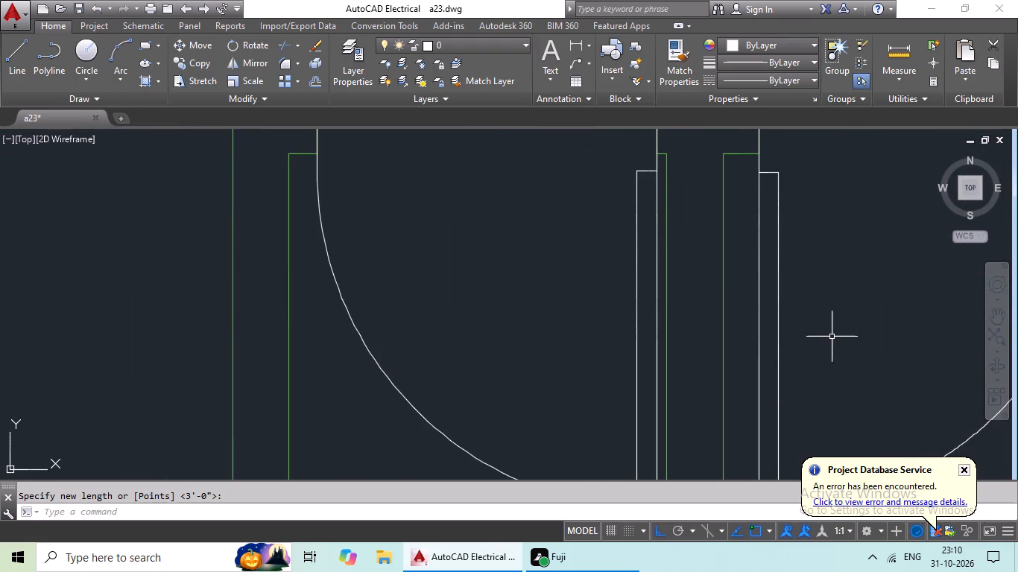
scroll(832, 346, "down", 2)
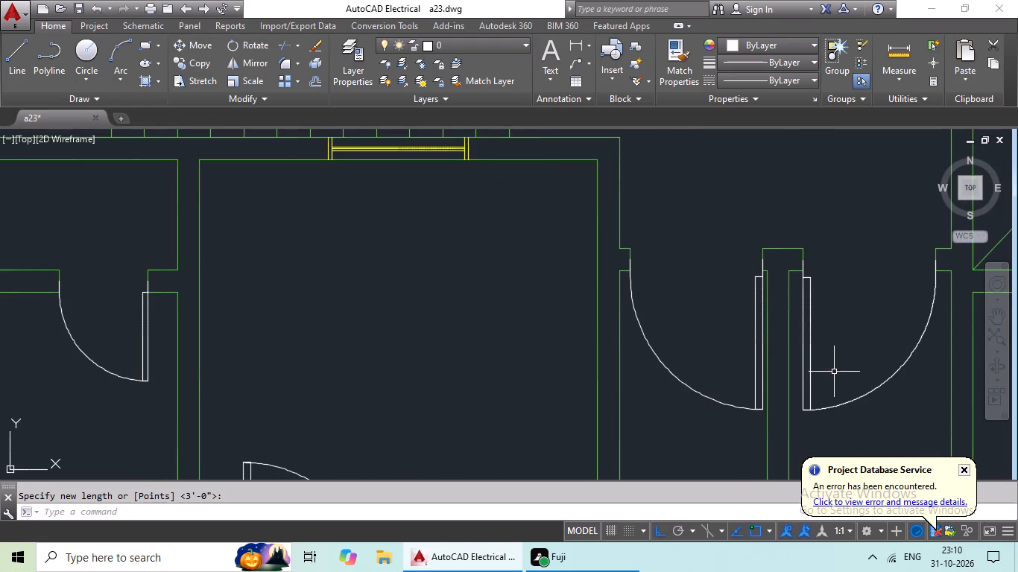
scroll(856, 269, "down", 3)
middle_click_drag(823, 262, 631, 304)
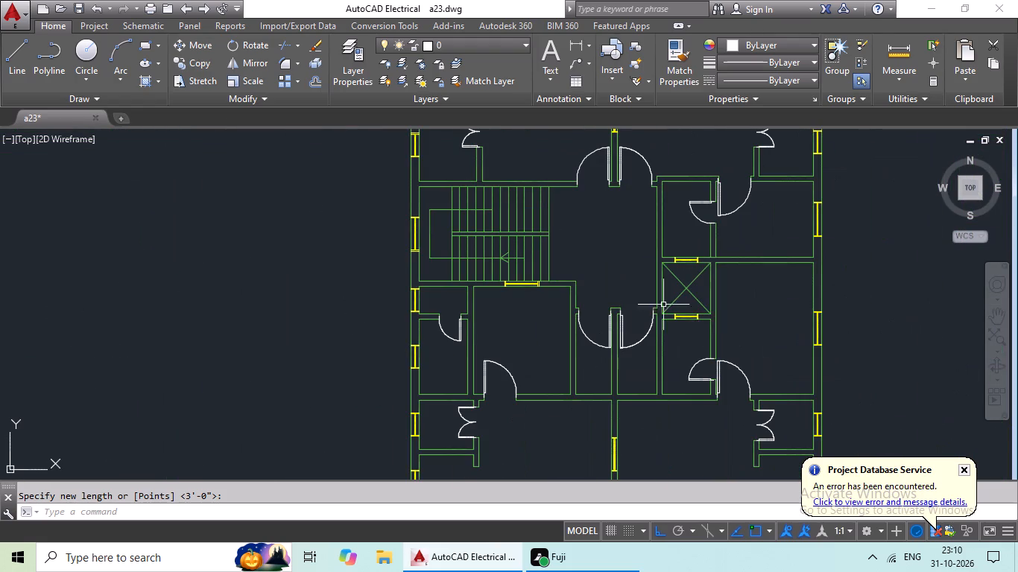
middle_click_drag(537, 404, 531, 260)
middle_click_drag(560, 305, 560, 292)
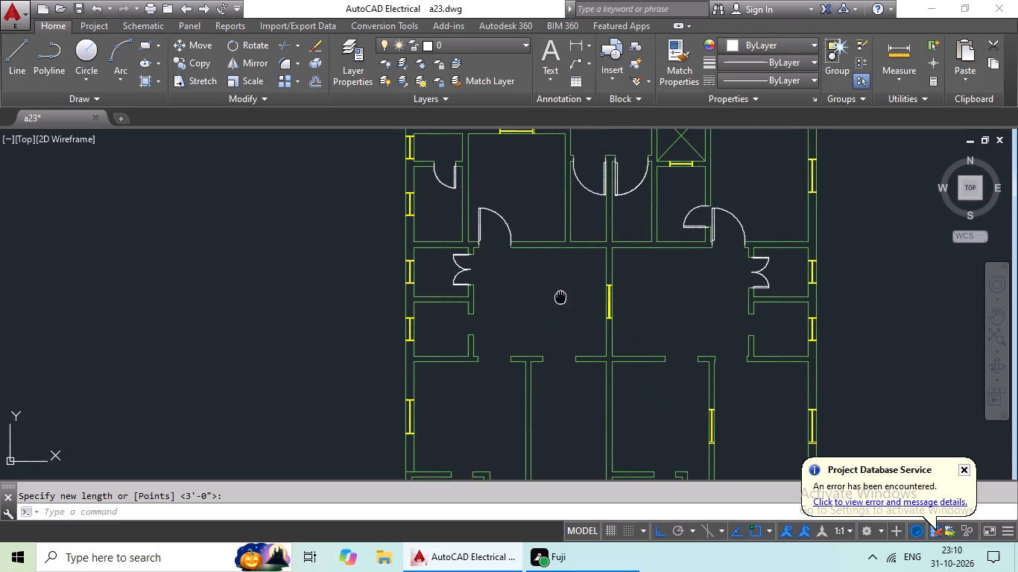
middle_click_drag(560, 292, 562, 289)
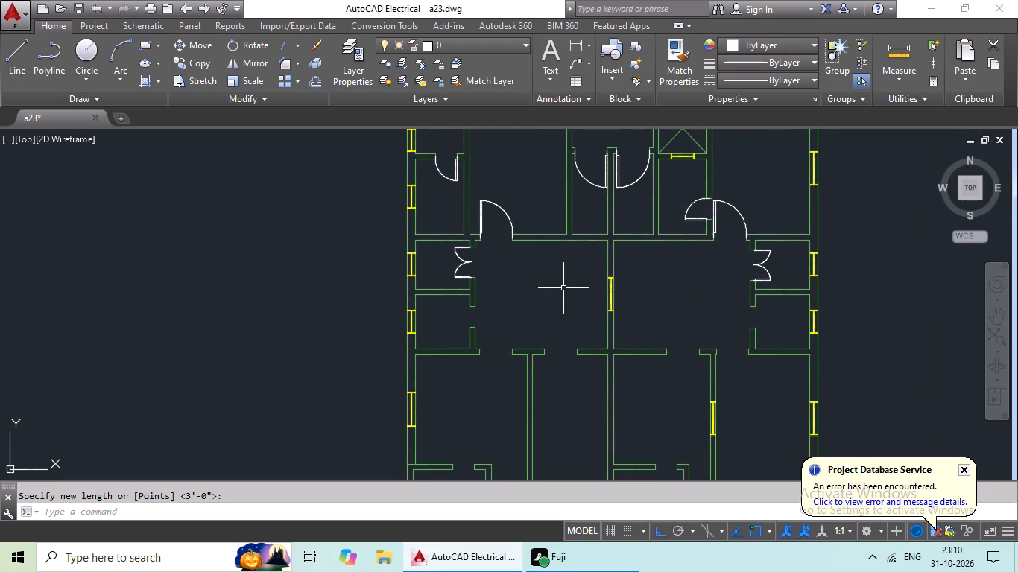
scroll(539, 286, "down", 3)
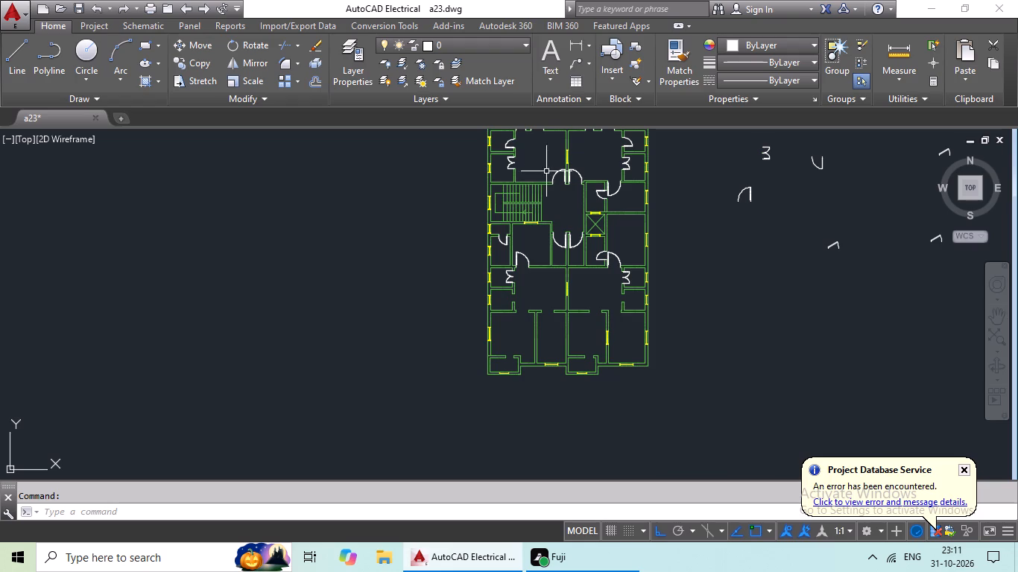
Rotate the loose downward-swinging door east of the plan by 270° about its hinge-side end.
middle_click_drag(619, 240, 411, 291)
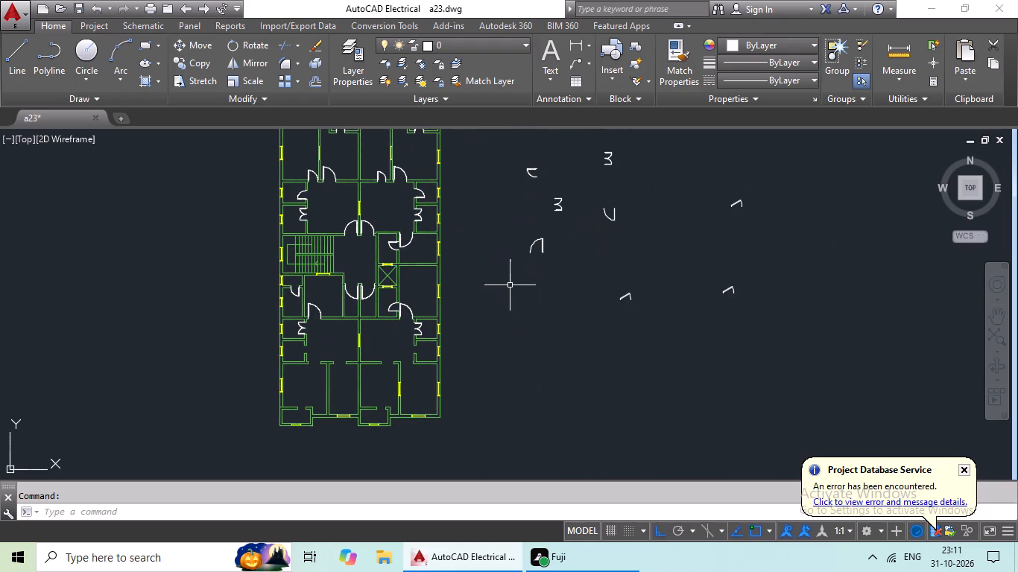
scroll(627, 210, "up", 3)
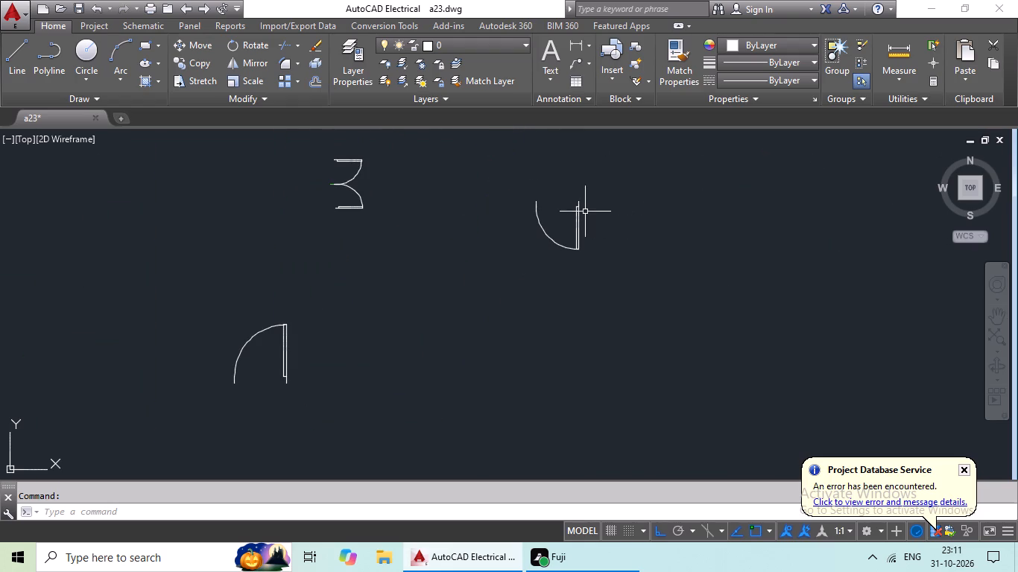
left_click(577, 211)
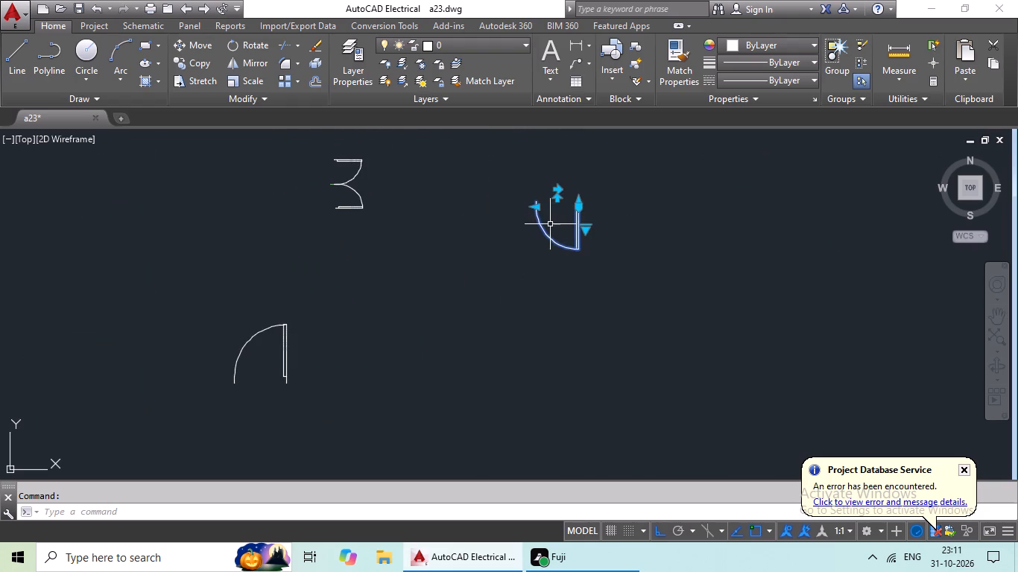
left_click(244, 45)
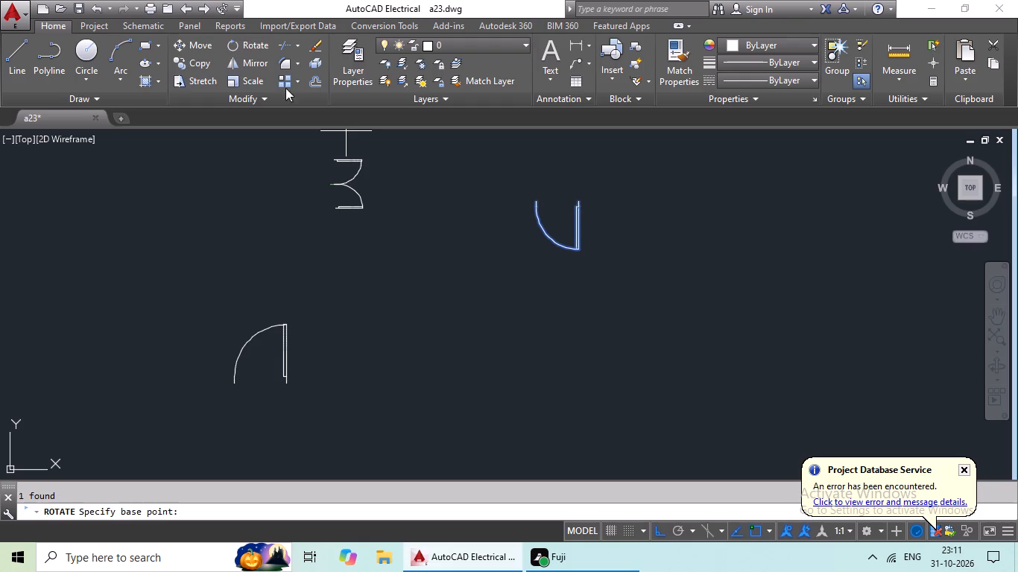
left_click(580, 199)
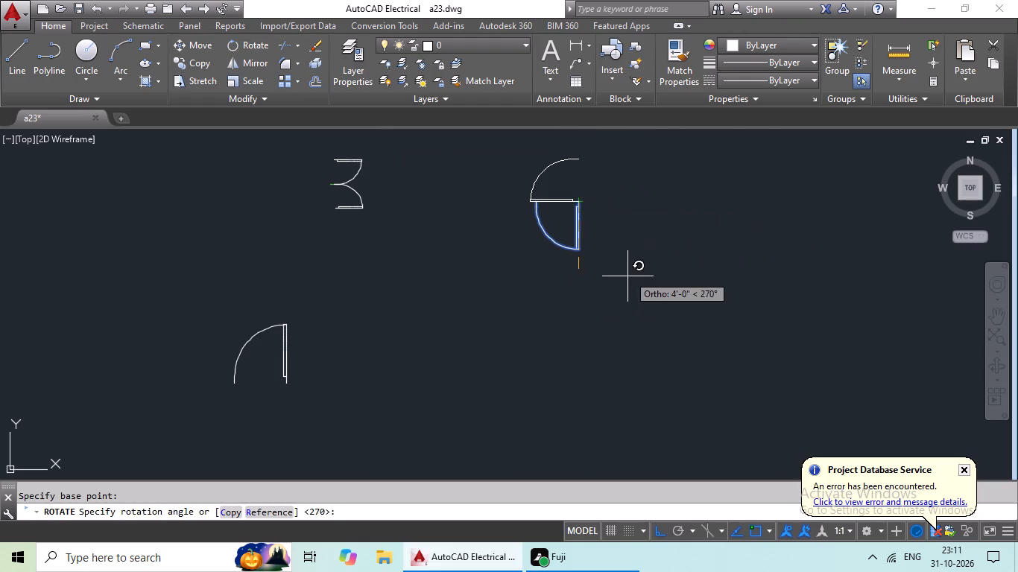
left_click(505, 359)
Mirror the rotated loose door across a horizontal line just below it, erasing the source object.
left_click(555, 201)
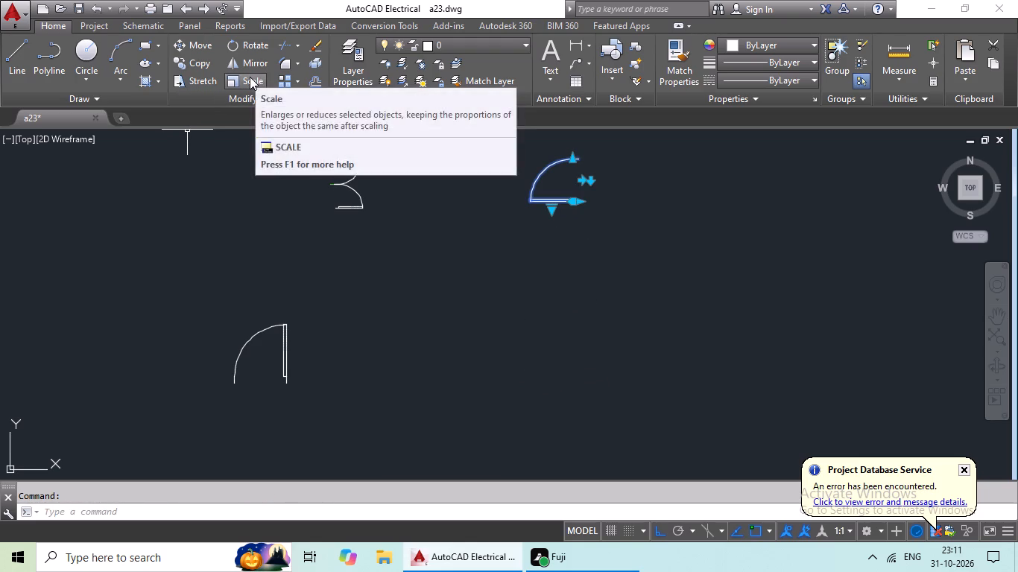
left_click_drag(254, 66, 259, 78)
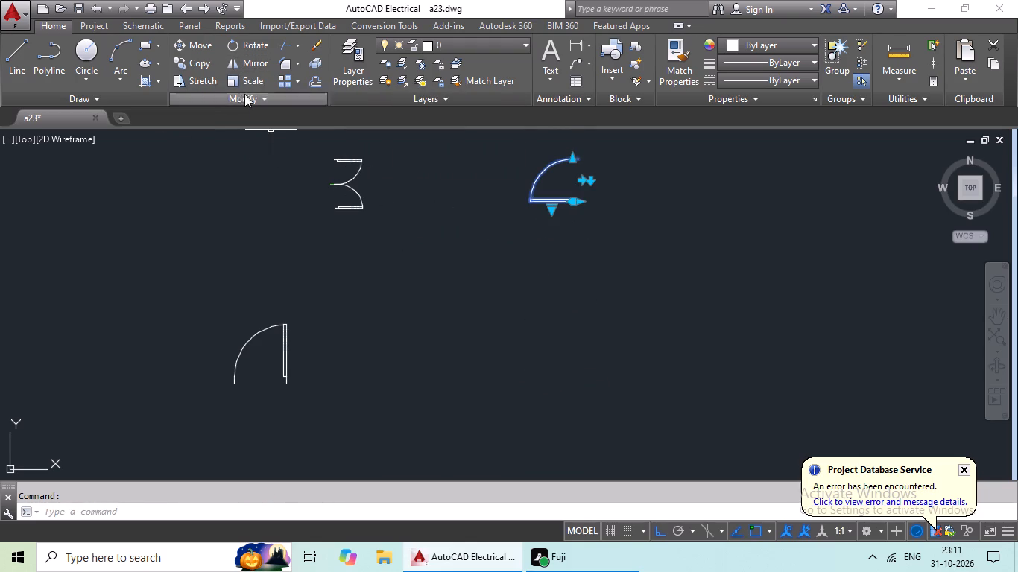
left_click(259, 63)
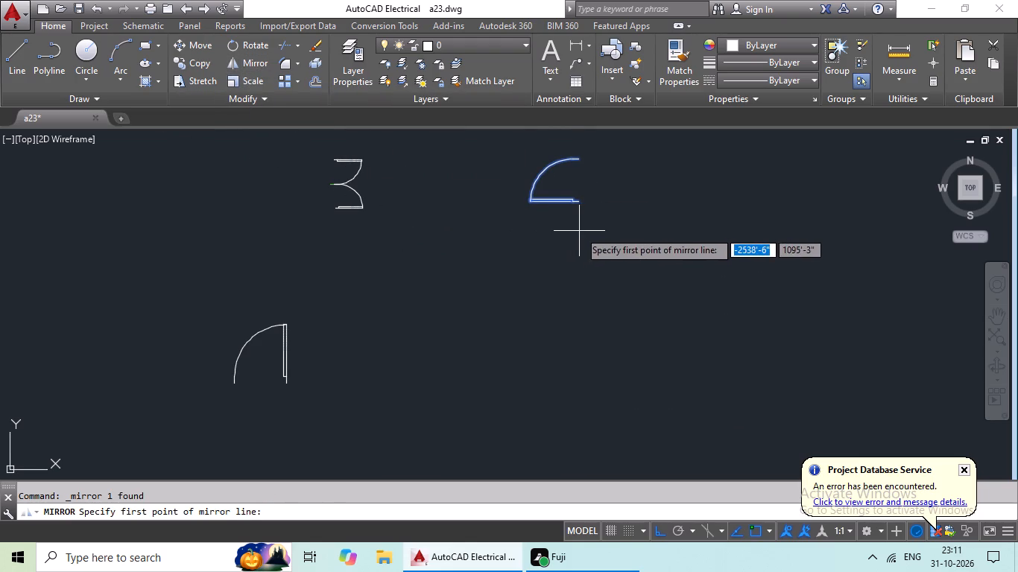
left_click(579, 231)
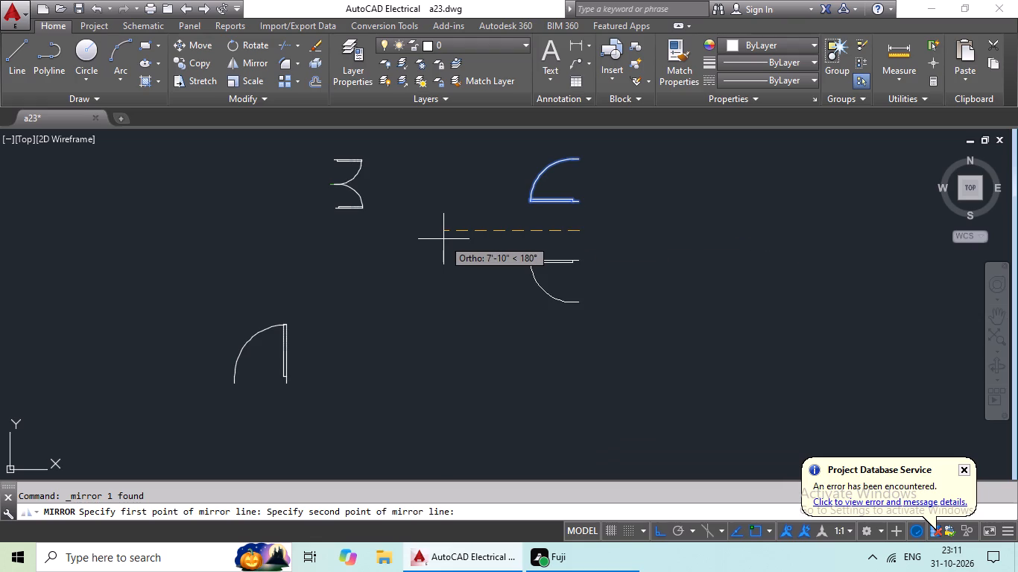
left_click(443, 239)
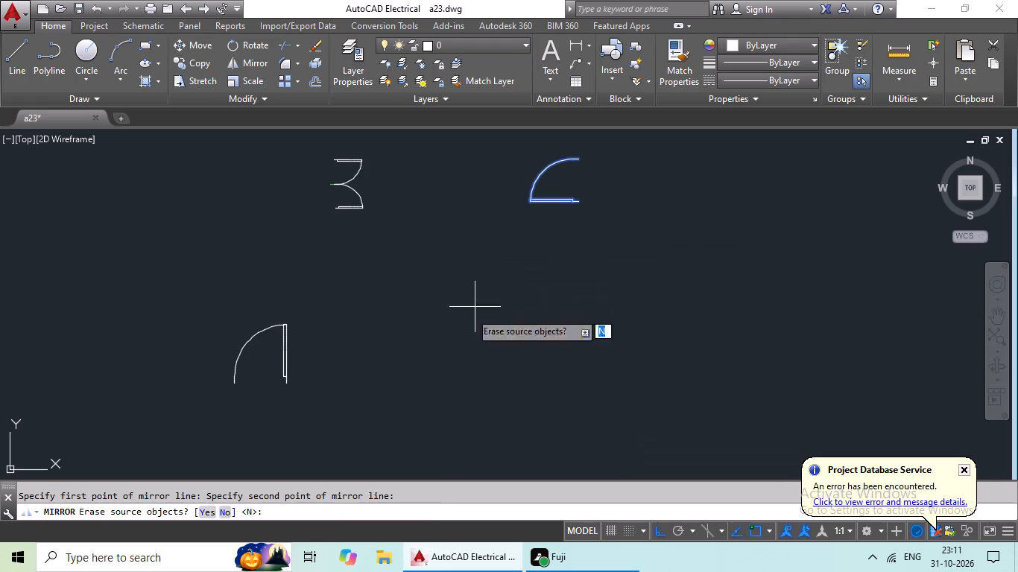
left_click(212, 518)
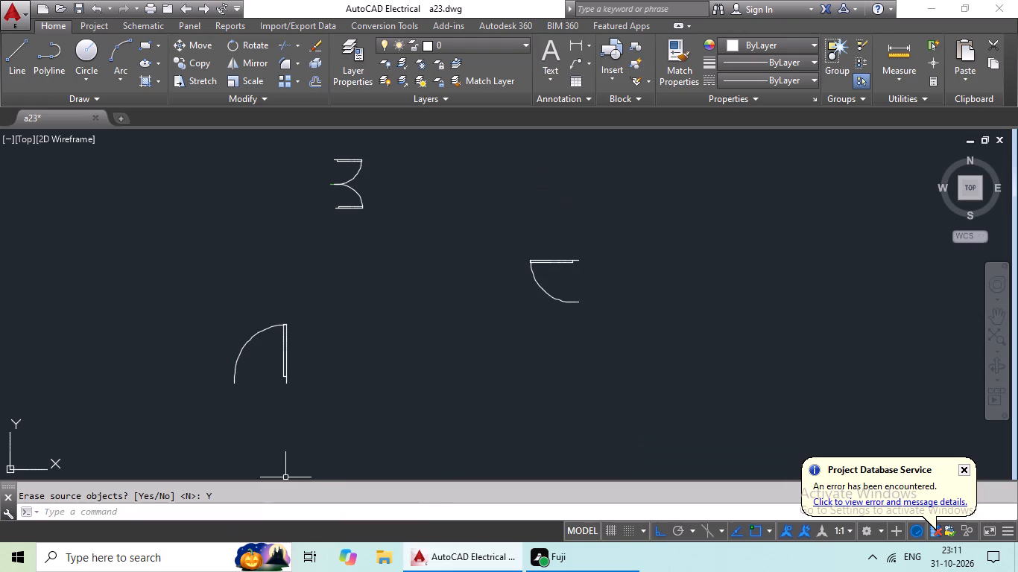
Copy the mirrored door into the east-wall opening of the small west room below the double-door room, its arc end on the south jamb.
left_click(566, 261)
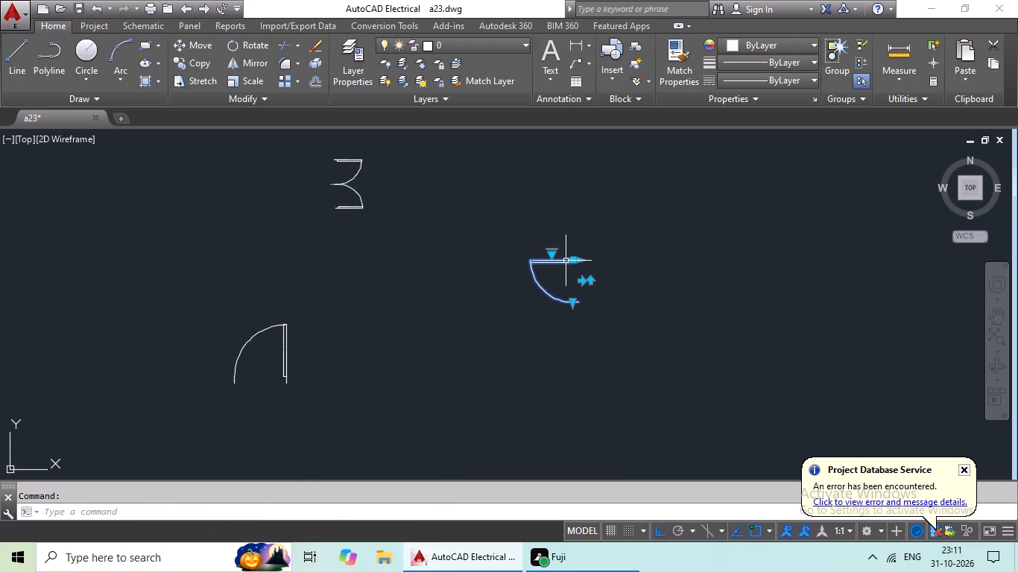
key("ctrl+c")
key("ctrl+v")
scroll(455, 287, "down", 2, "ctrl")
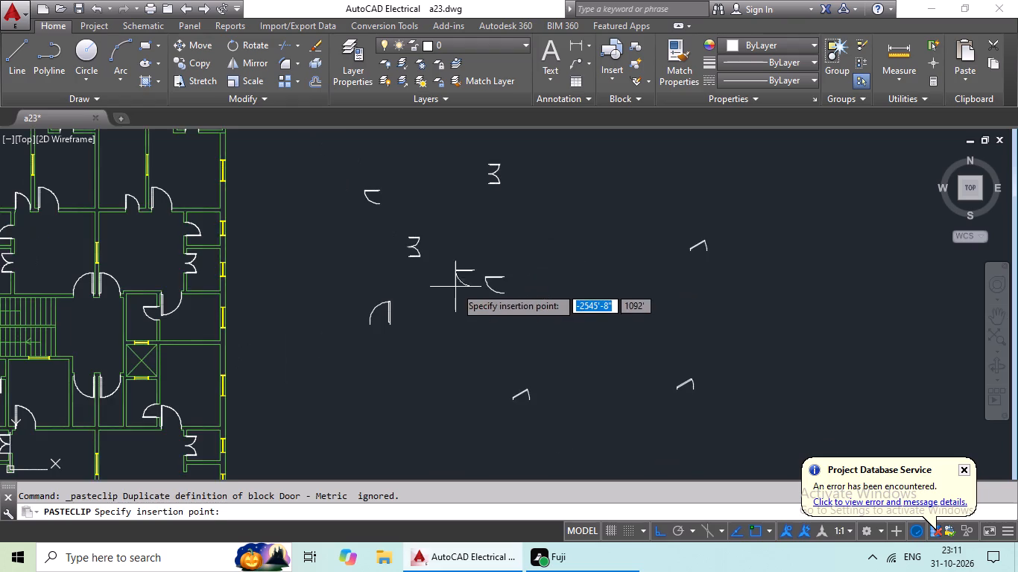
middle_click_drag(434, 306, 745, 239)
middle_click_drag(608, 328, 729, 217)
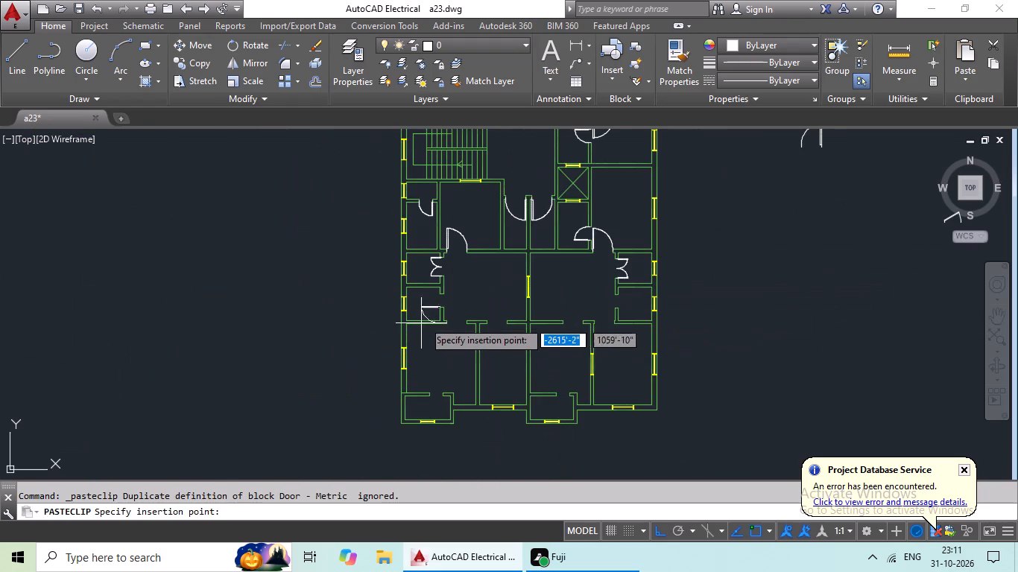
scroll(427, 317, "up", 2)
scroll(443, 294, "down", 1)
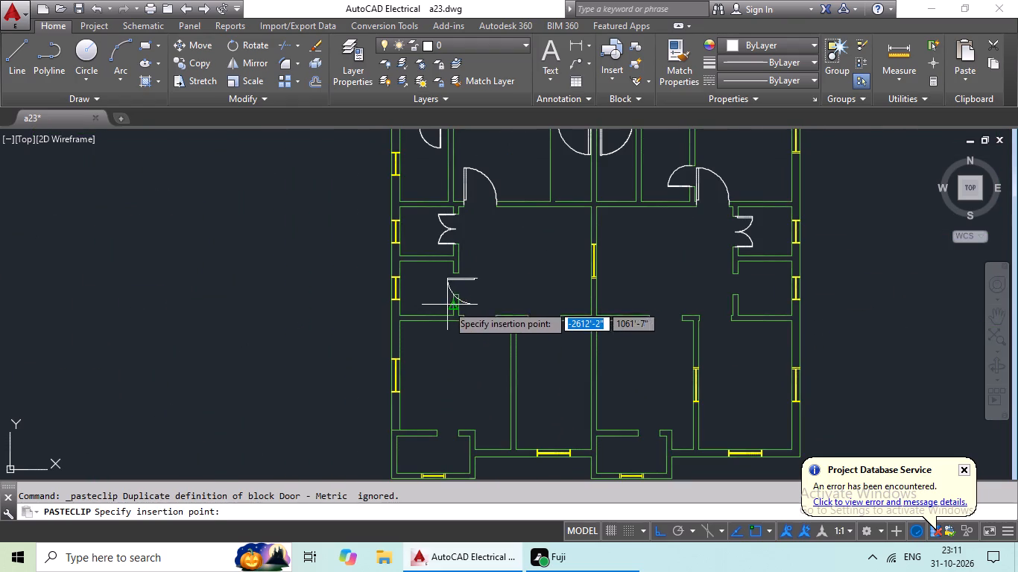
scroll(400, 279, "up", 3)
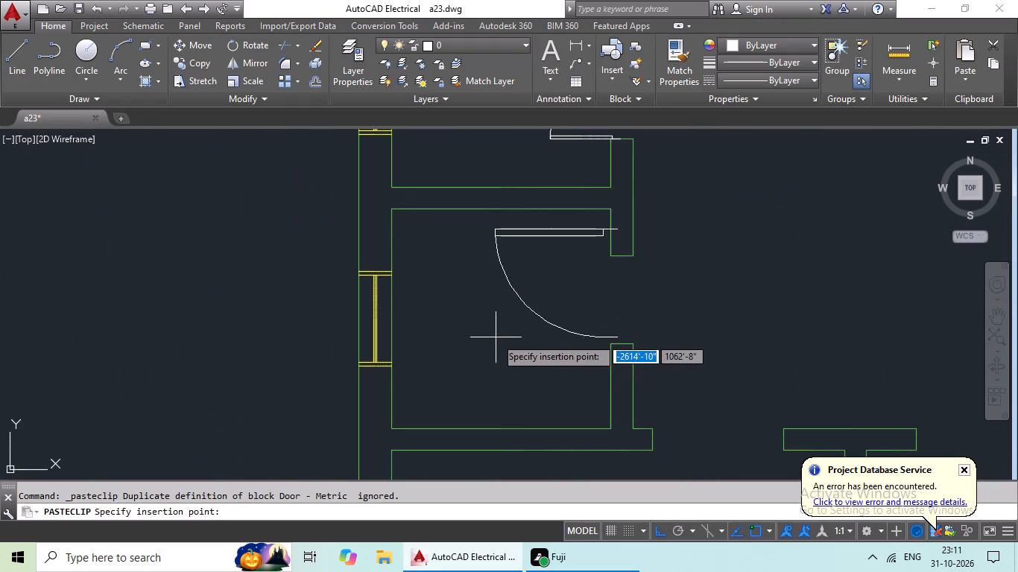
scroll(502, 342, "up", 3)
middle_click_drag(492, 353, 276, 352)
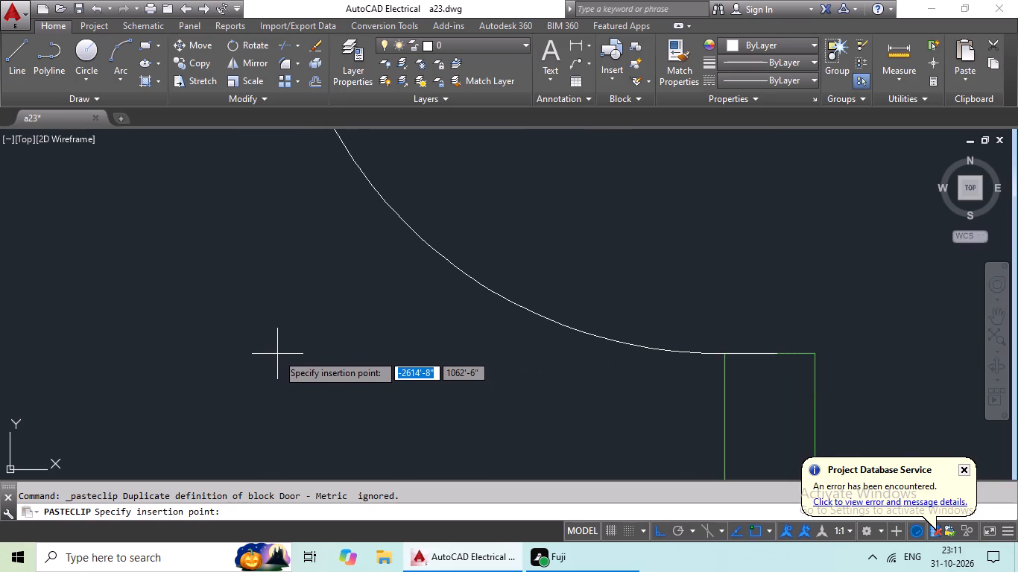
left_click(277, 354)
Scale the small west room's new door by reference about its arc end on the south jamb, fitting it to the north jamb.
scroll(466, 327, "down", 3)
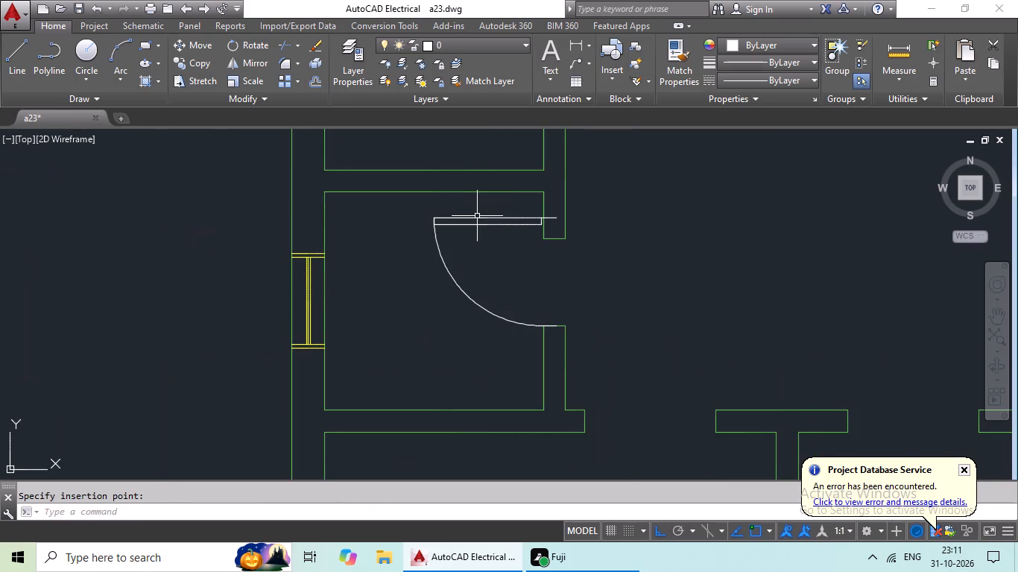
left_click(477, 217)
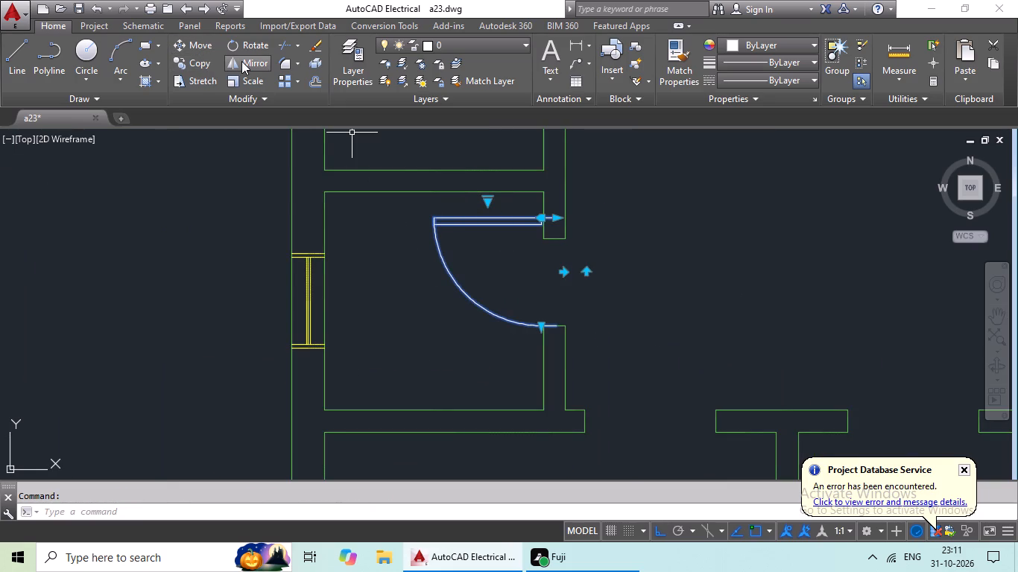
left_click(242, 75)
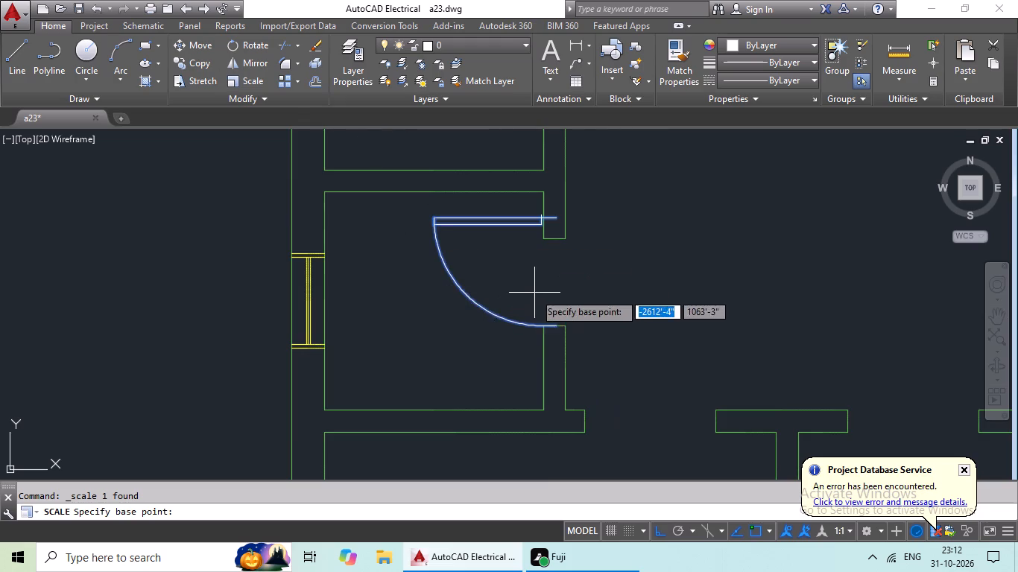
scroll(537, 293, "up", 2)
left_click_drag(584, 375, 585, 362)
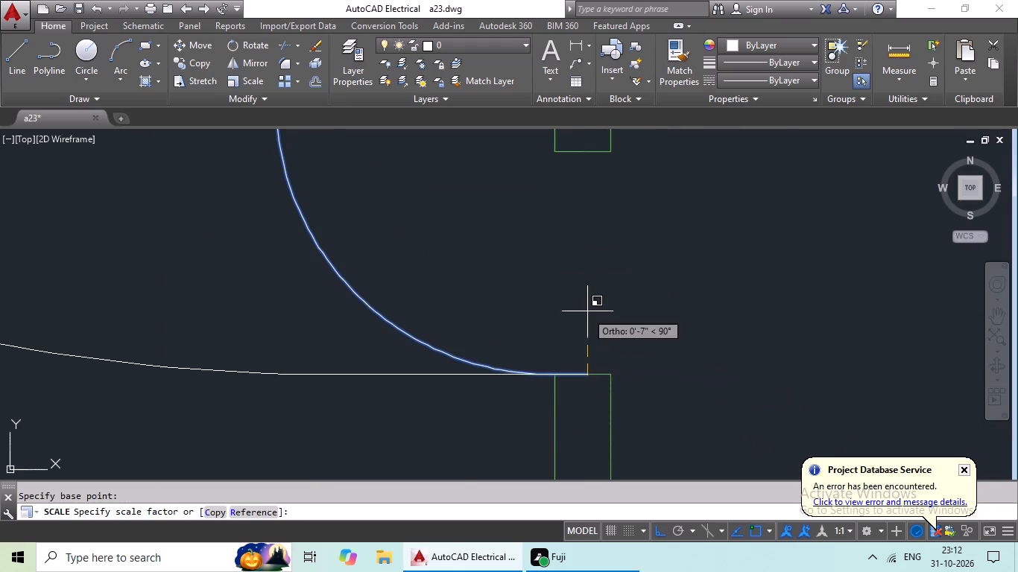
left_click(239, 513)
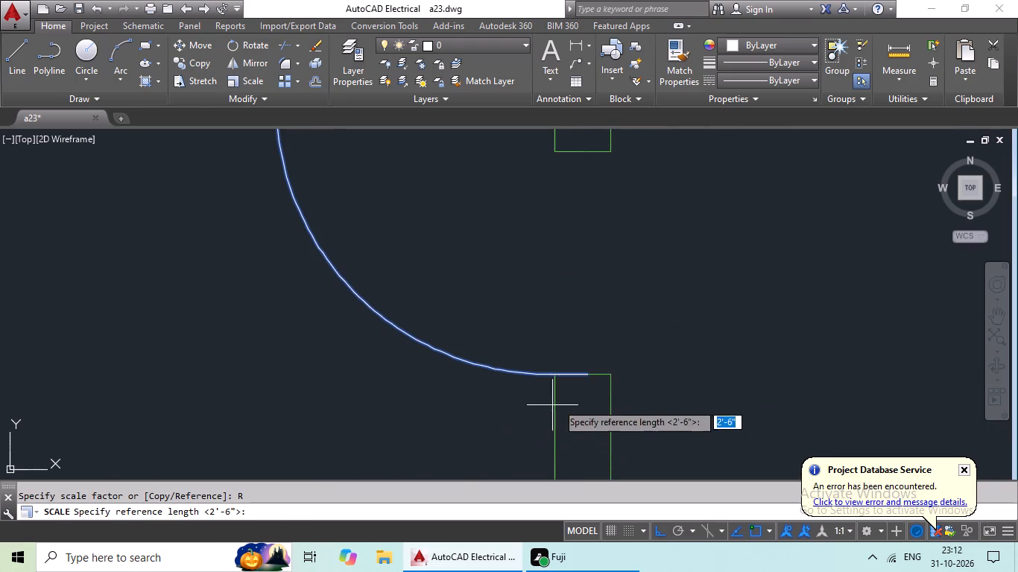
left_click_drag(581, 373, 586, 354)
middle_click_drag(606, 281, 595, 498)
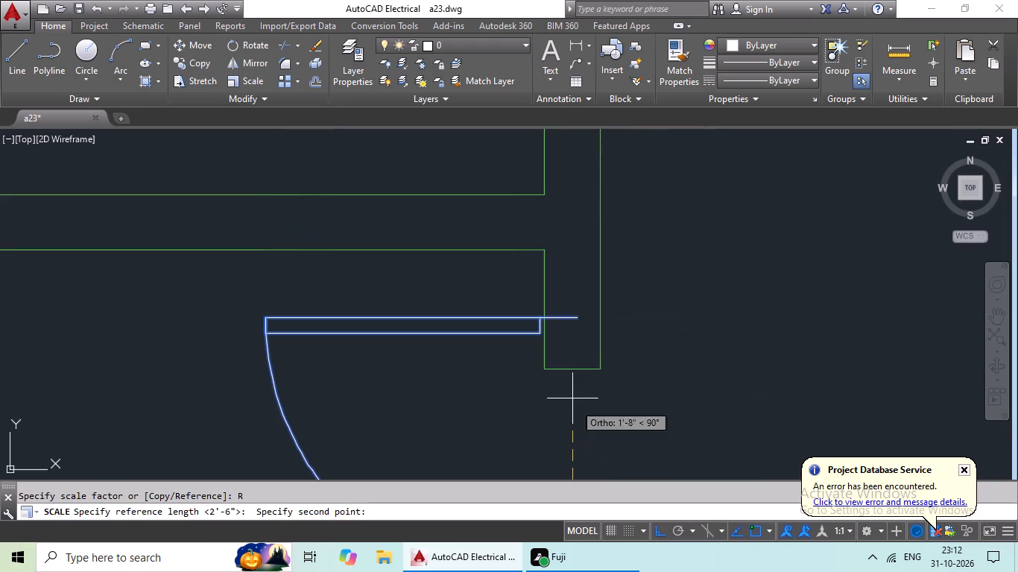
left_click_drag(575, 318, 571, 329)
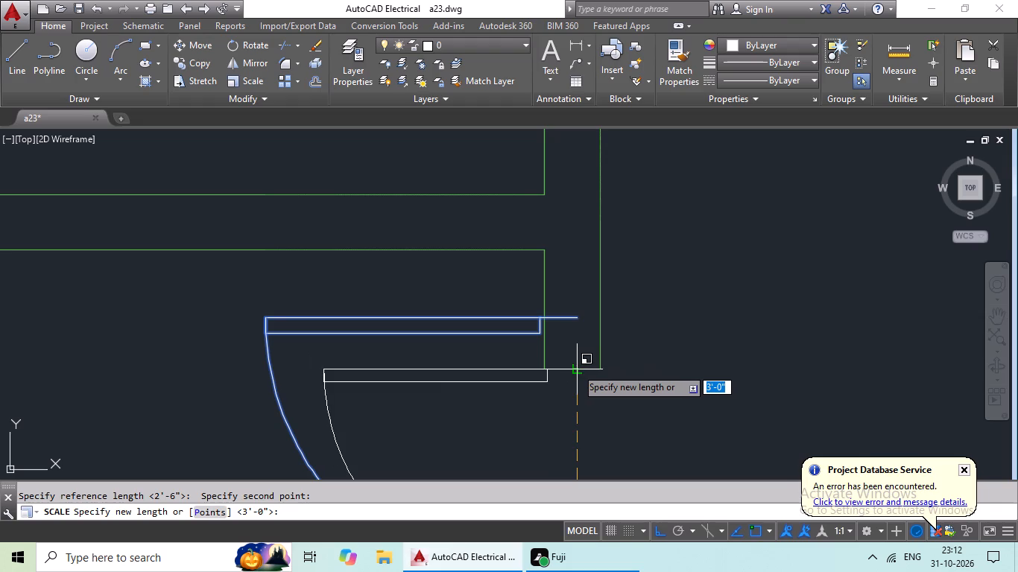
left_click(576, 368)
Mirror the loose horizontal-leaf door east of the plan across a vertical line just east of it, erasing the source object.
scroll(655, 340, "down", 4)
middle_click_drag(680, 346, 317, 324)
scroll(429, 317, "down", 2)
middle_click_drag(529, 320, 197, 394)
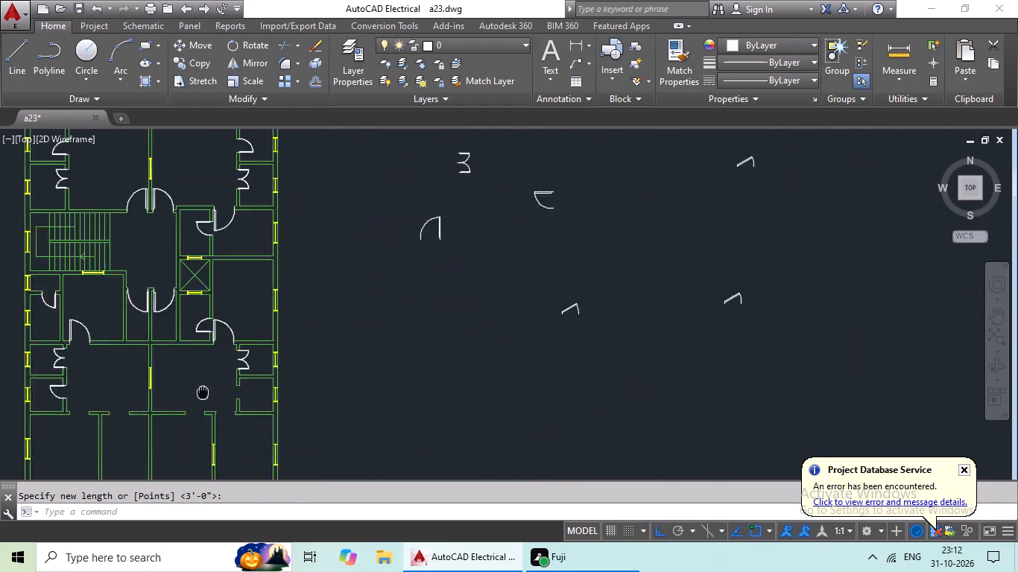
middle_click_drag(197, 394, 192, 395)
middle_click_drag(476, 348, 434, 439)
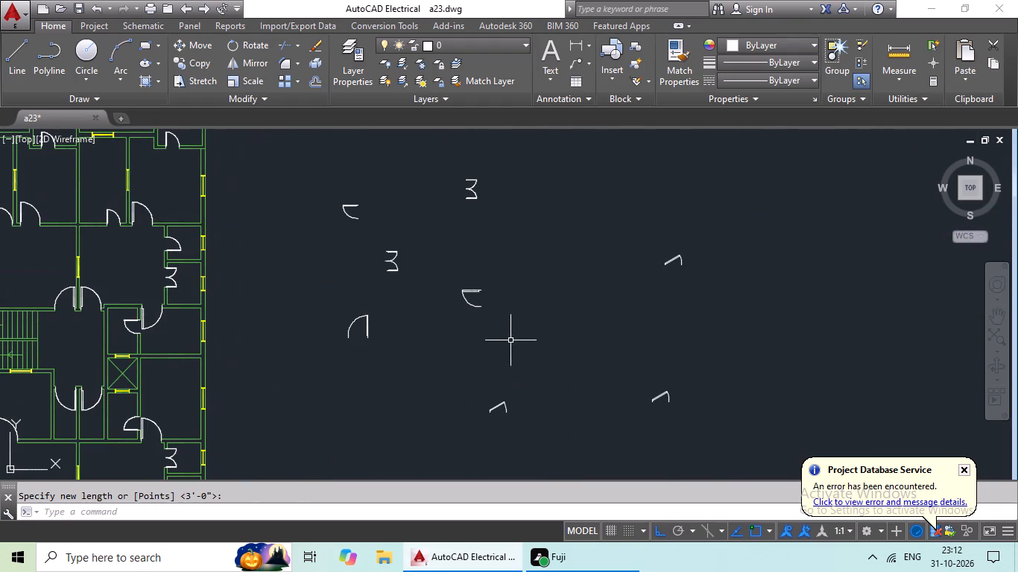
scroll(519, 337, "down", 2)
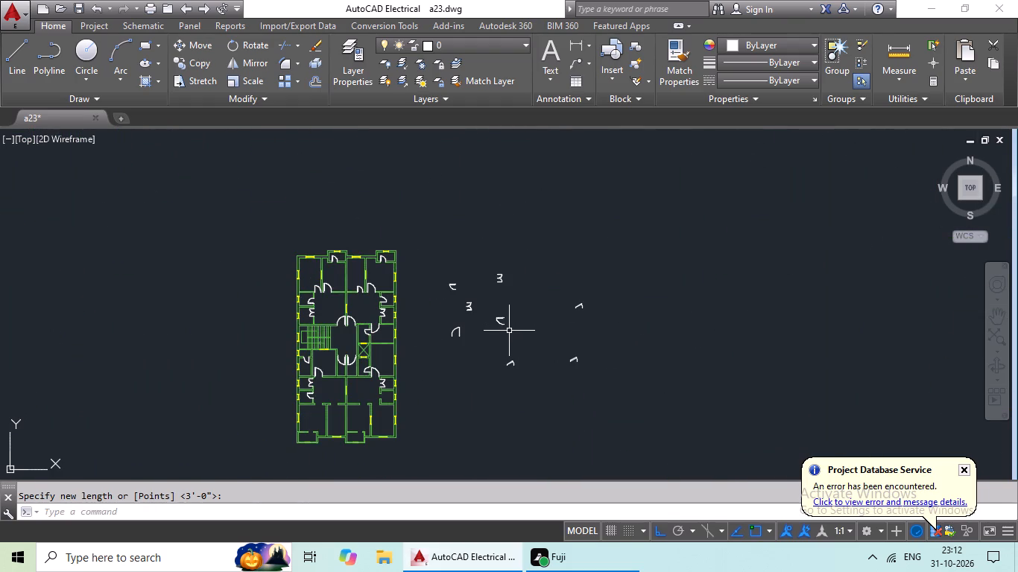
scroll(508, 332, "down", 1)
scroll(508, 325, "up", 3)
left_click(484, 299)
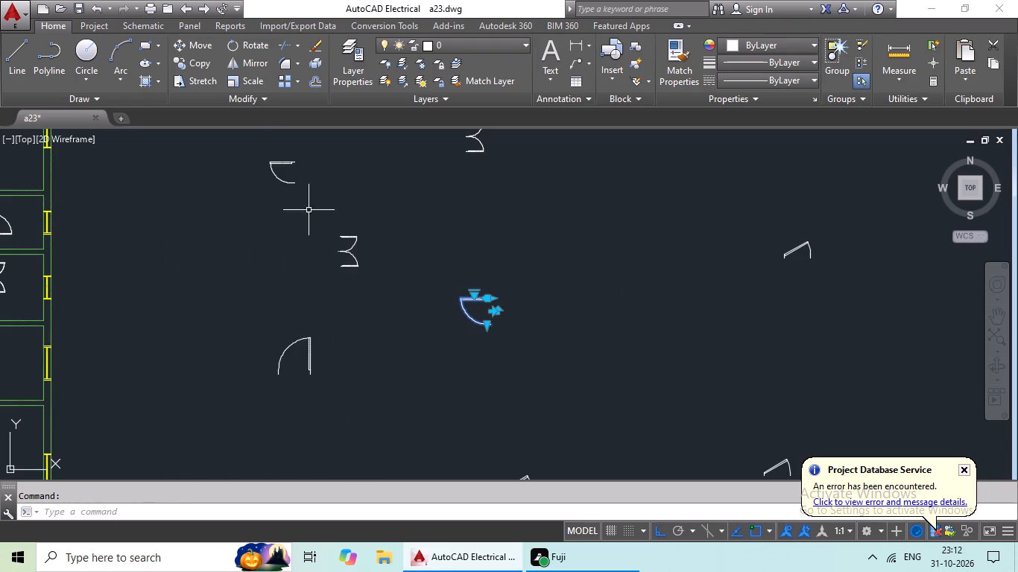
left_click_drag(245, 60, 247, 66)
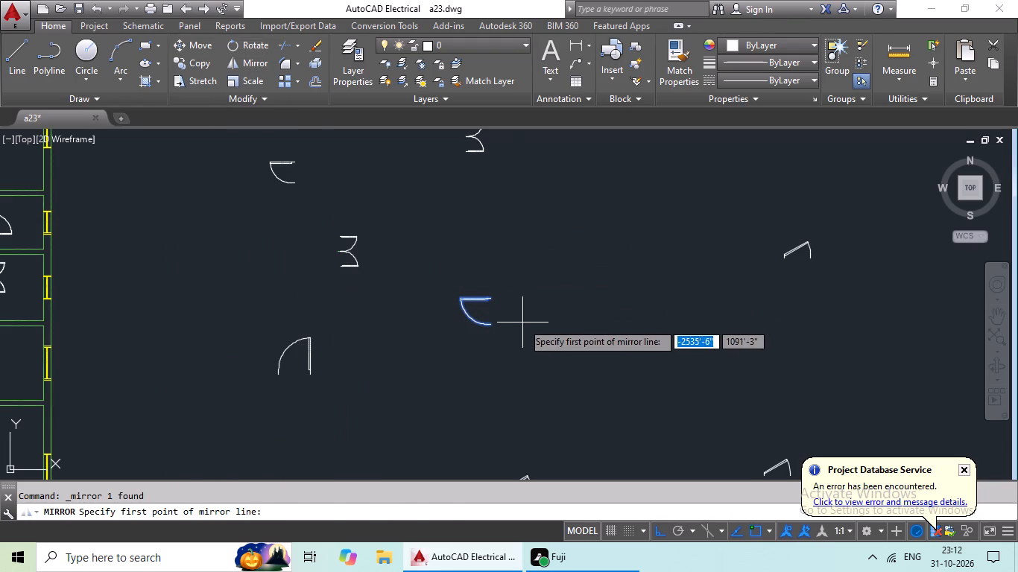
left_click(525, 322)
left_click(529, 236)
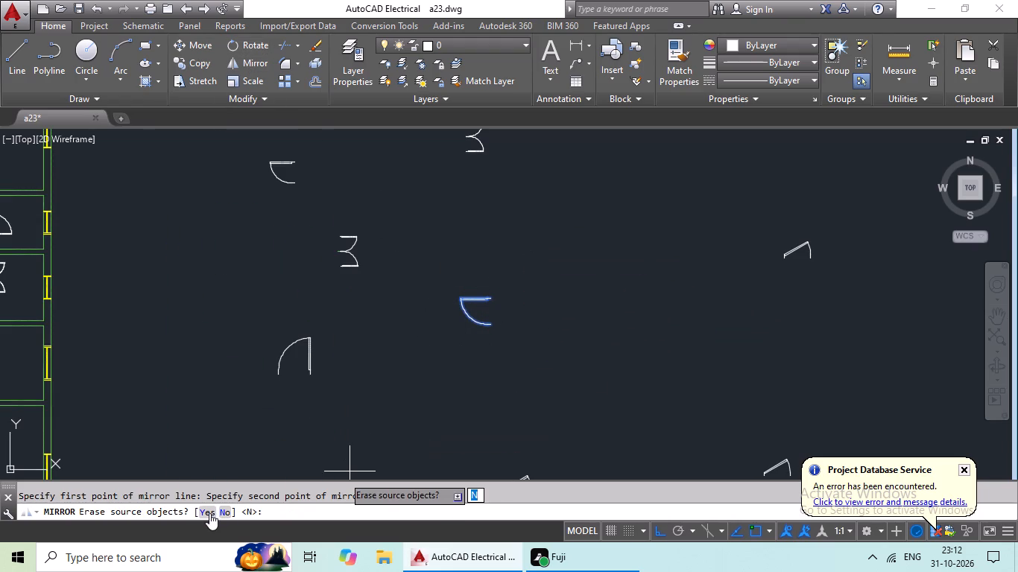
left_click(209, 513)
Cut the mirrored door and paste it into the west-wall opening of the small east room below the double-door room, arc end on the south jamb.
left_click(591, 302)
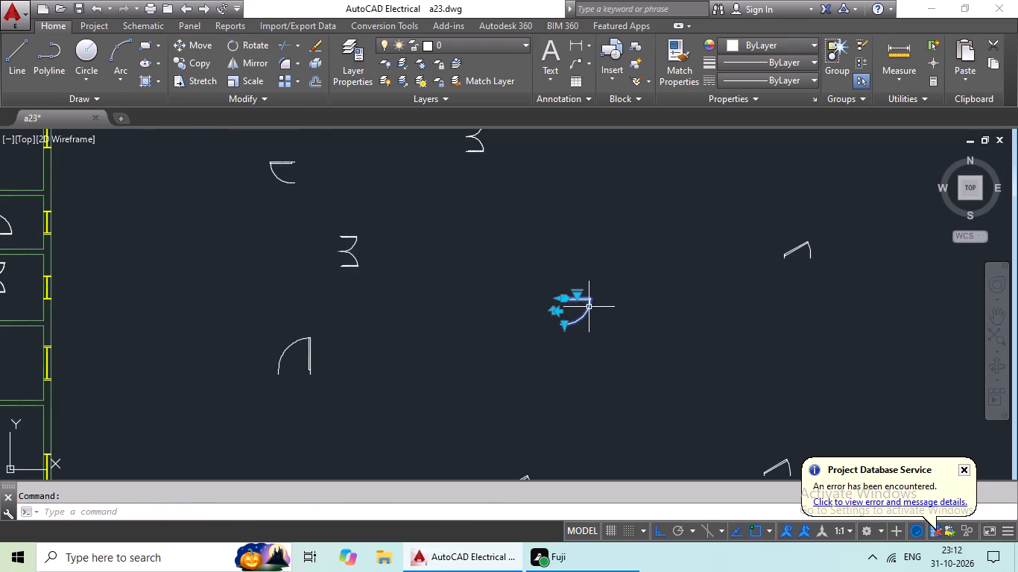
key("ctrl+x")
key("ctrl+c")
key("ctrl+c")
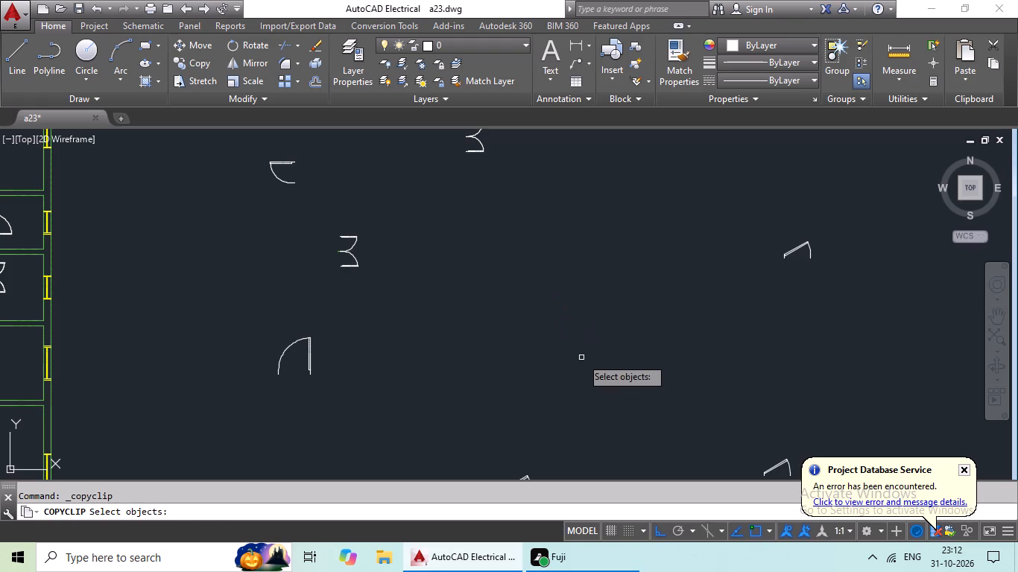
key("ctrl+v")
scroll(584, 344, "down", 1, "ctrl")
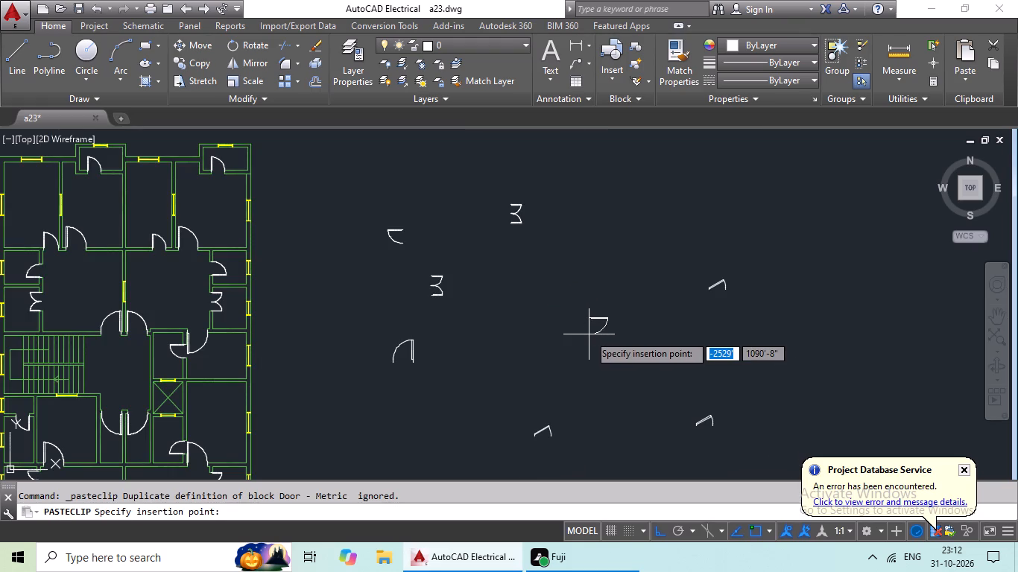
middle_click_drag(587, 366, 621, 325)
middle_click_drag(571, 335, 573, 334)
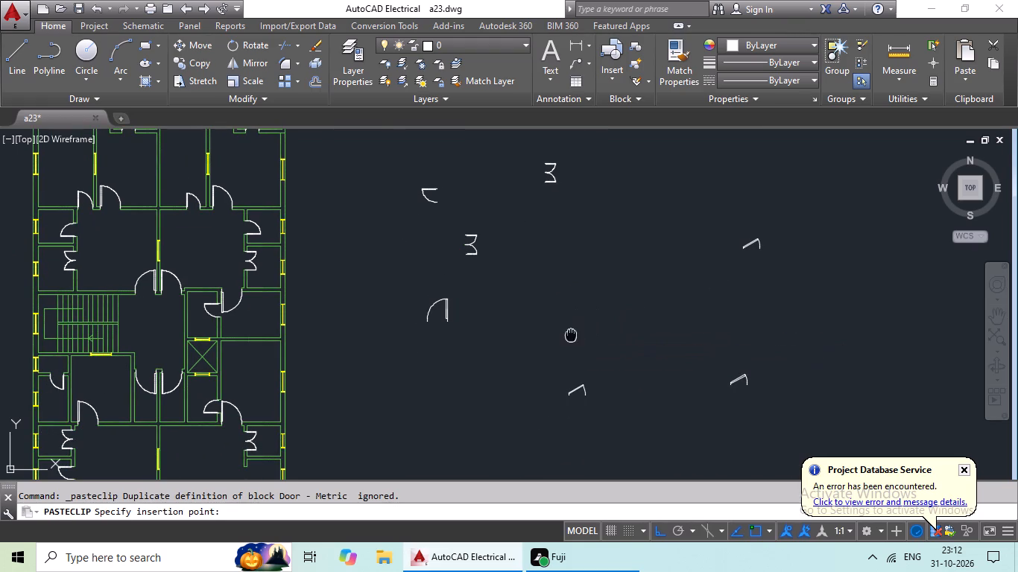
middle_click_drag(573, 334, 680, 328)
middle_click_drag(529, 337, 640, 337)
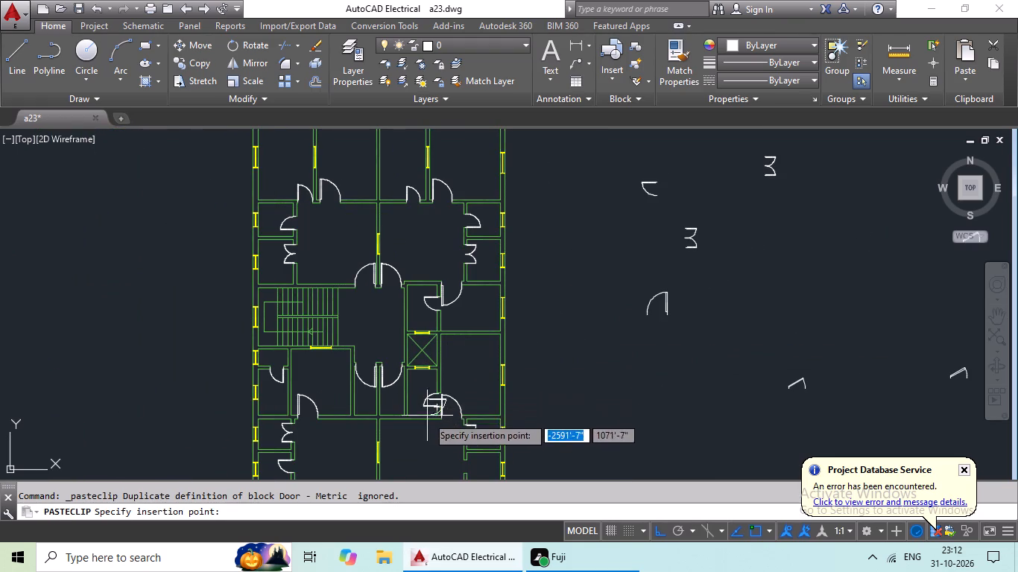
middle_click_drag(428, 426, 442, 360)
scroll(467, 407, "up", 4)
scroll(566, 424, "up", 3)
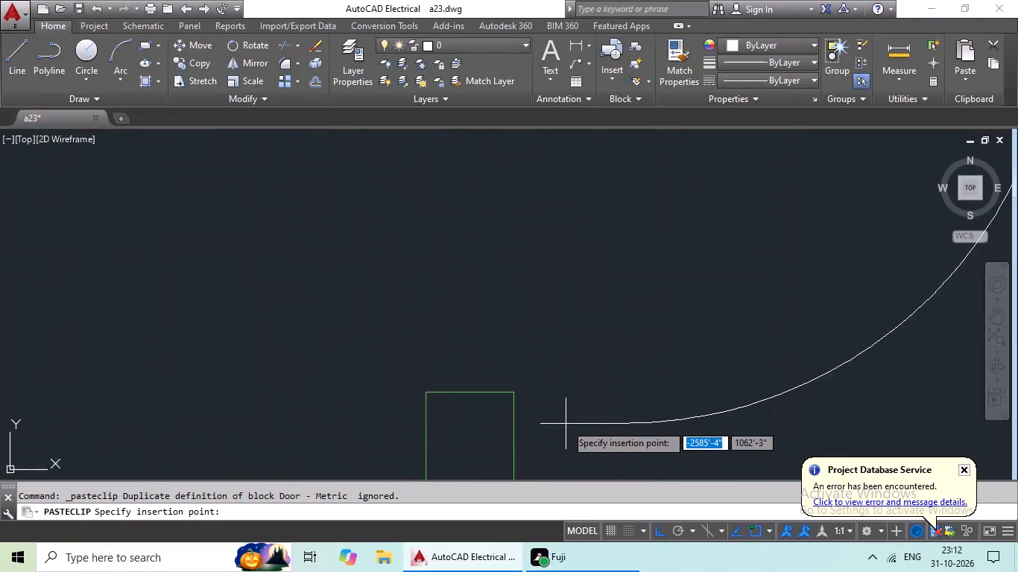
left_click(470, 392)
Scale the small east room's new door by reference about its arc end on the south jamb, fitting it to the north jamb.
scroll(481, 355, "down", 4)
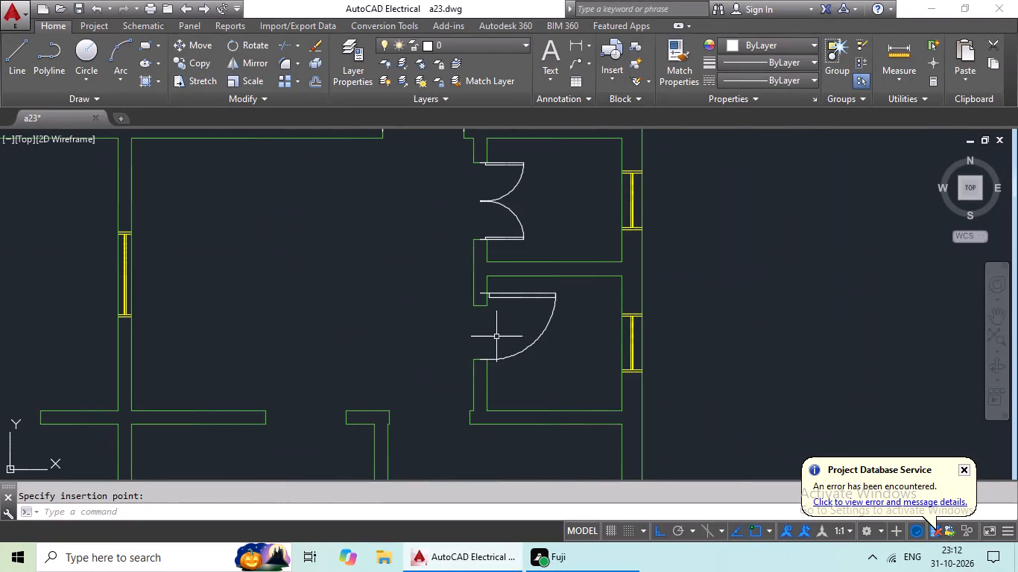
left_click(509, 297)
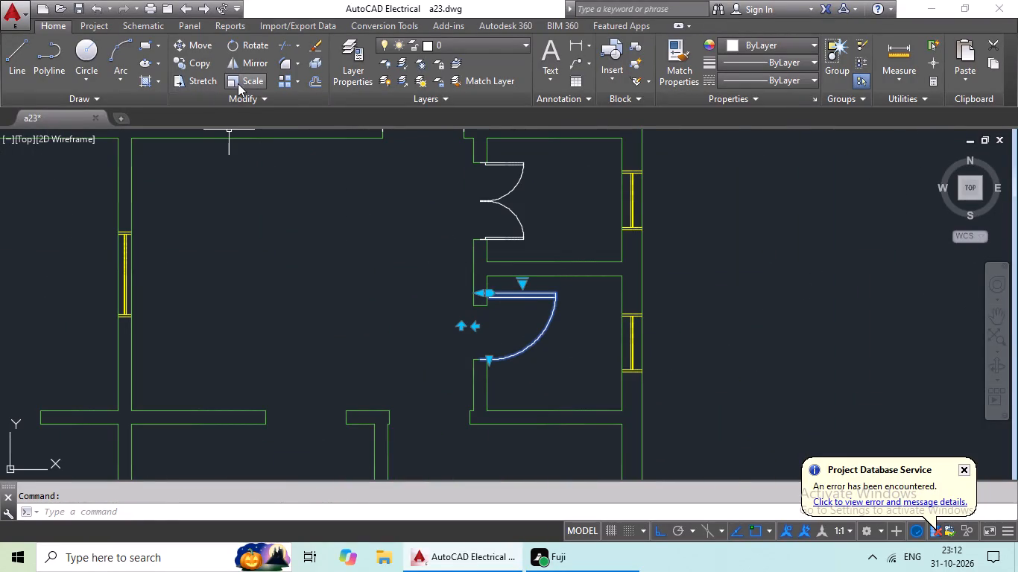
left_click(241, 82)
scroll(508, 365, "up", 3)
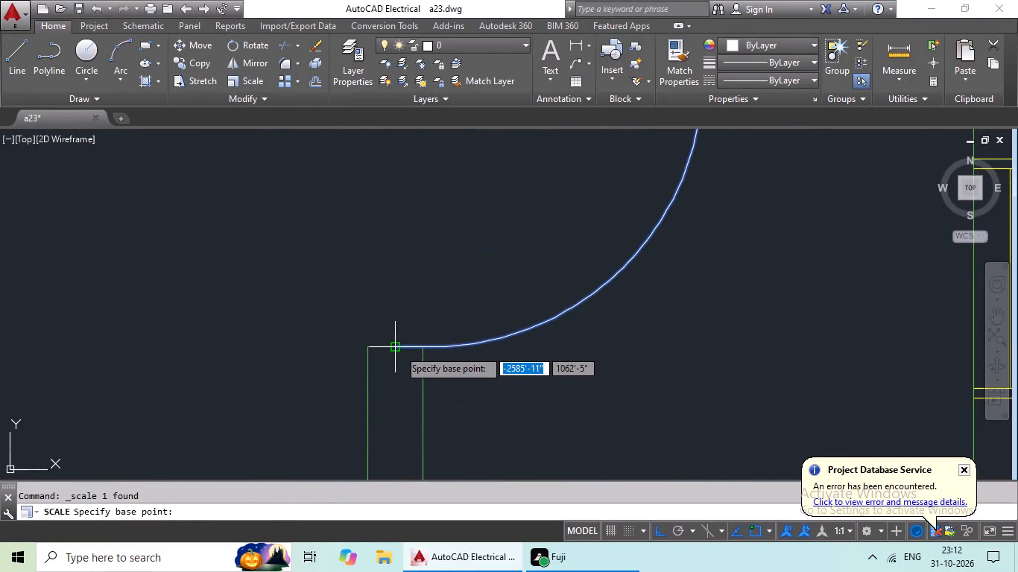
left_click_drag(396, 349, 397, 338)
left_click(268, 518)
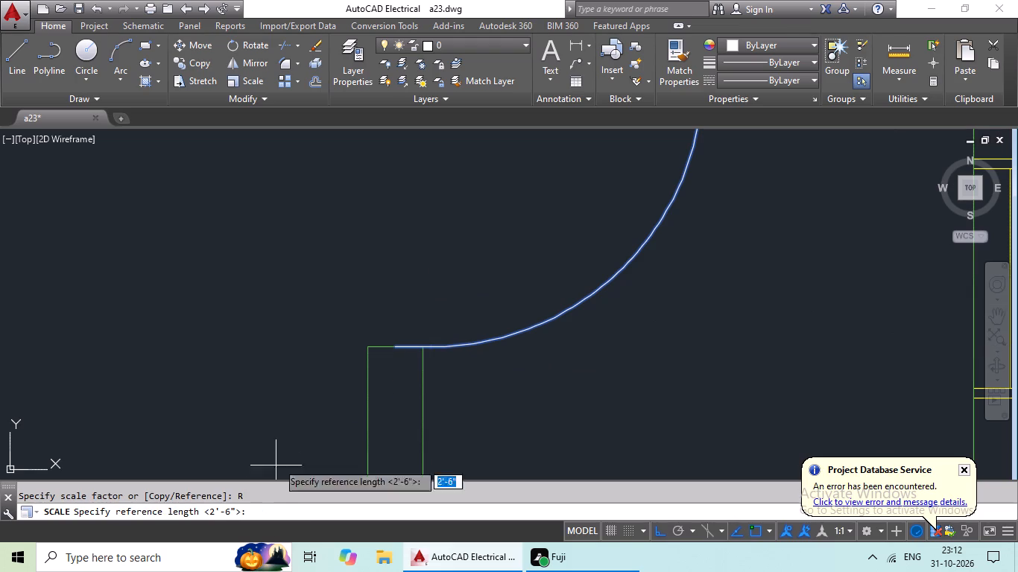
left_click(397, 349)
middle_click_drag(428, 254, 464, 446)
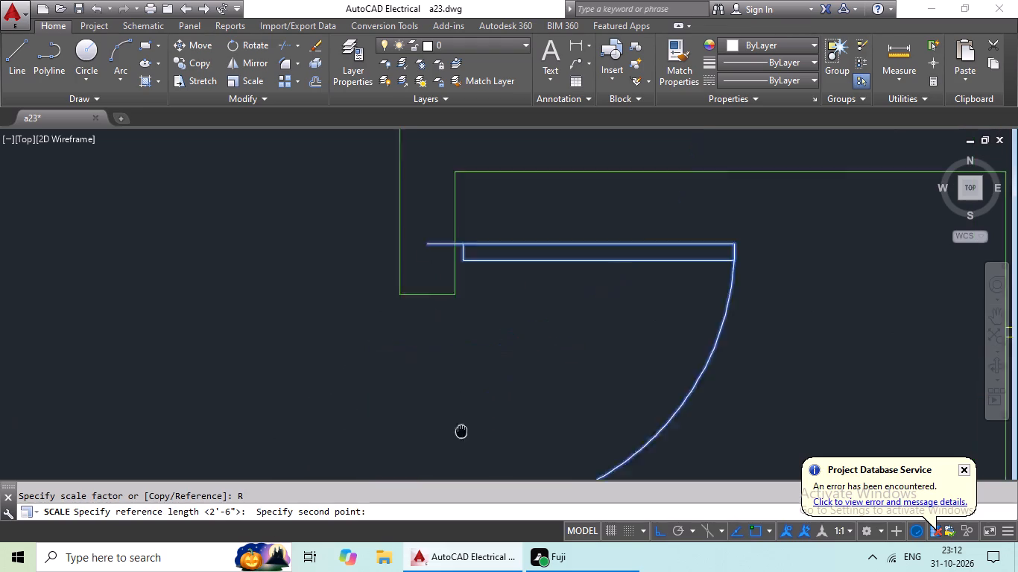
middle_click_drag(464, 446, 467, 463)
left_click(437, 286)
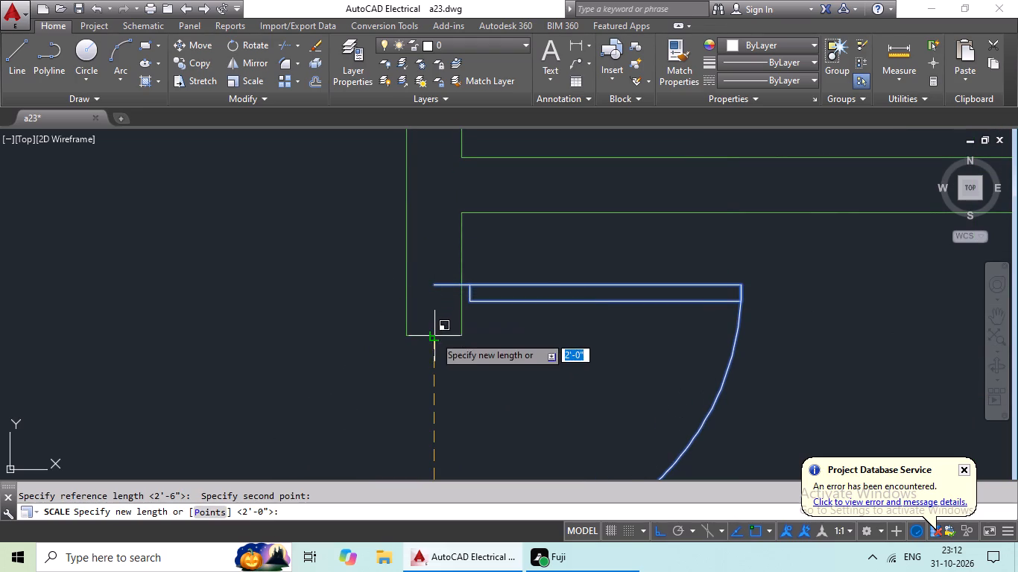
left_click(434, 336)
Copy the western door of the pair south of the central lobby into the north-wall opening of the southwest room, swinging south between its jambs.
scroll(584, 332, "down", 3)
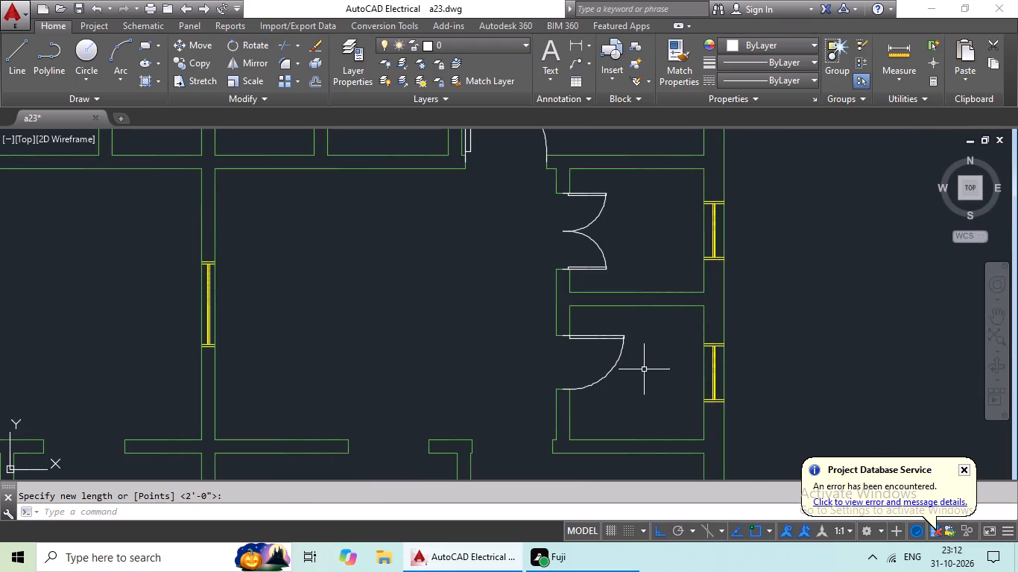
scroll(638, 360, "down", 2)
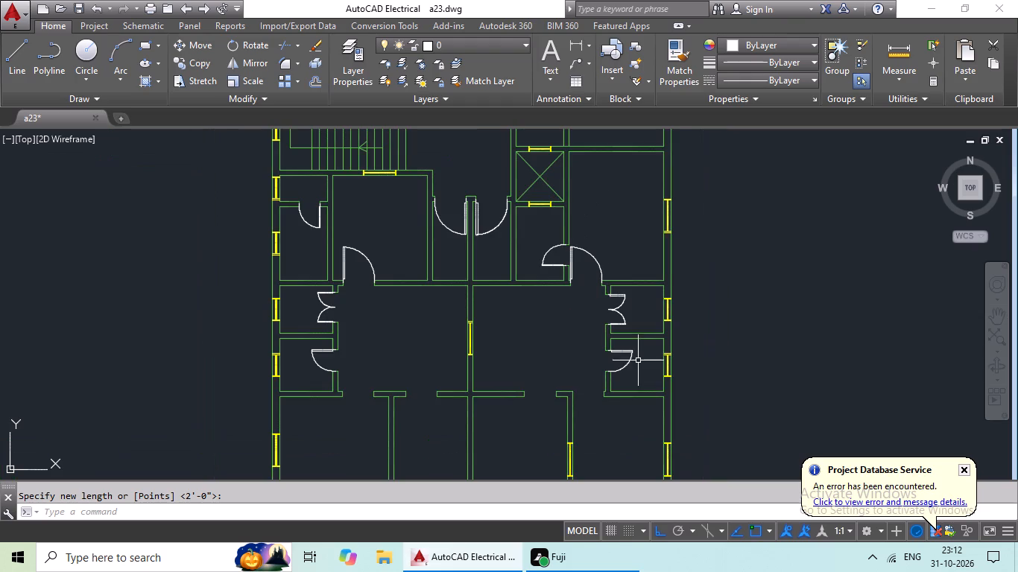
scroll(543, 372, "down", 1)
middle_click_drag(543, 366, 544, 345)
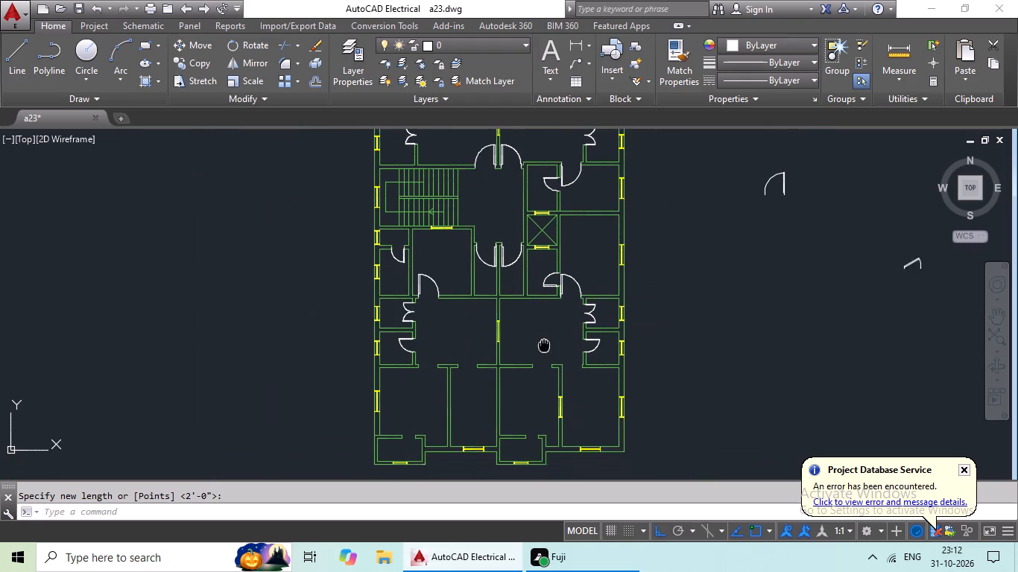
middle_click_drag(544, 345, 544, 341)
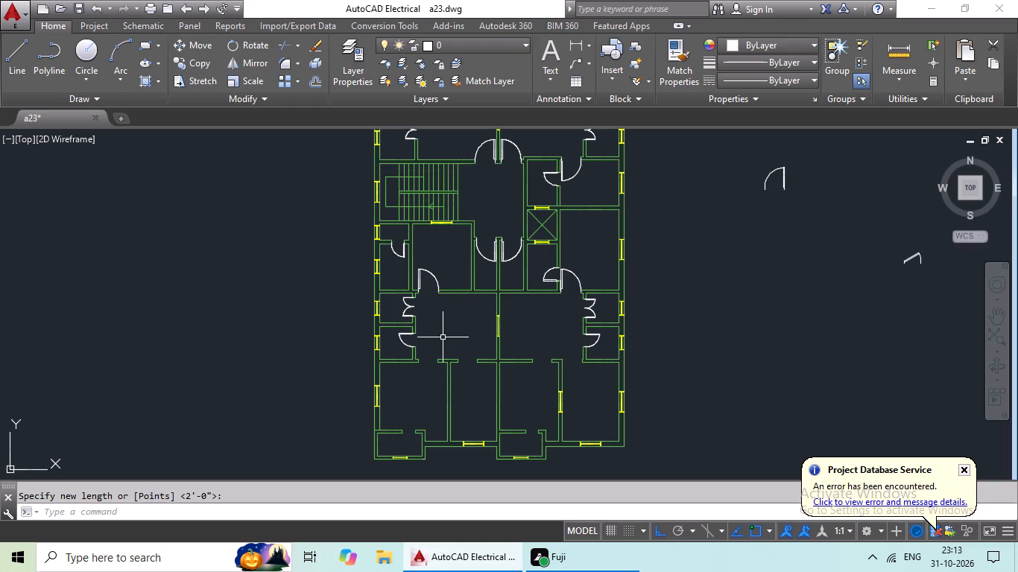
left_click(488, 259)
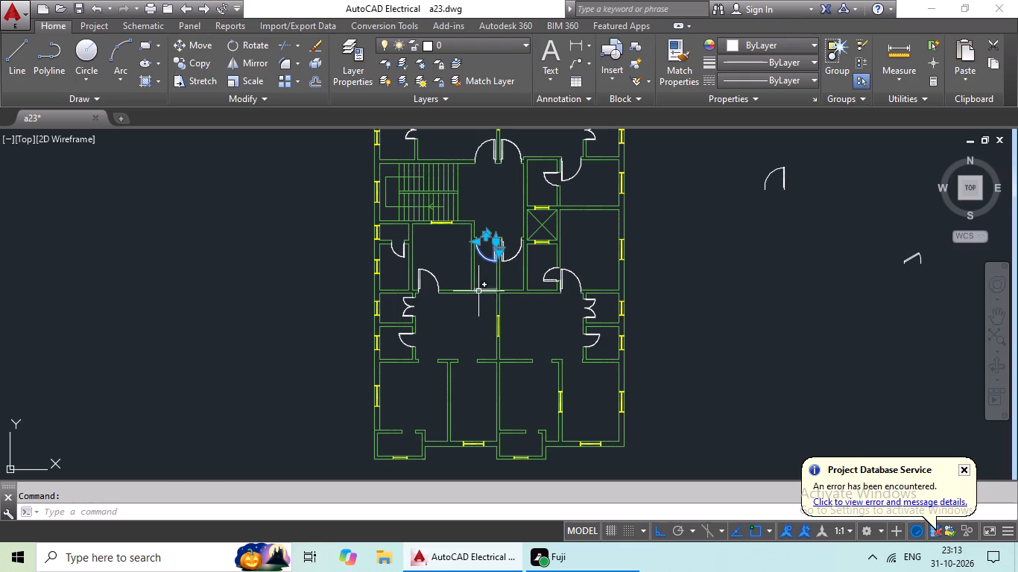
key("ctrl+c")
key("ctrl+v")
scroll(422, 387, "up", 3)
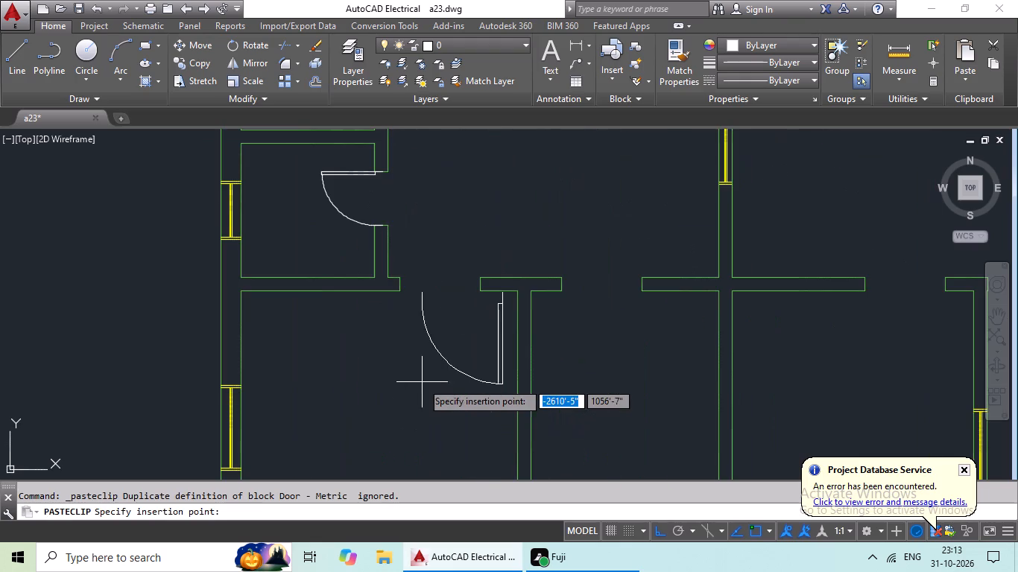
scroll(409, 371, "up", 1)
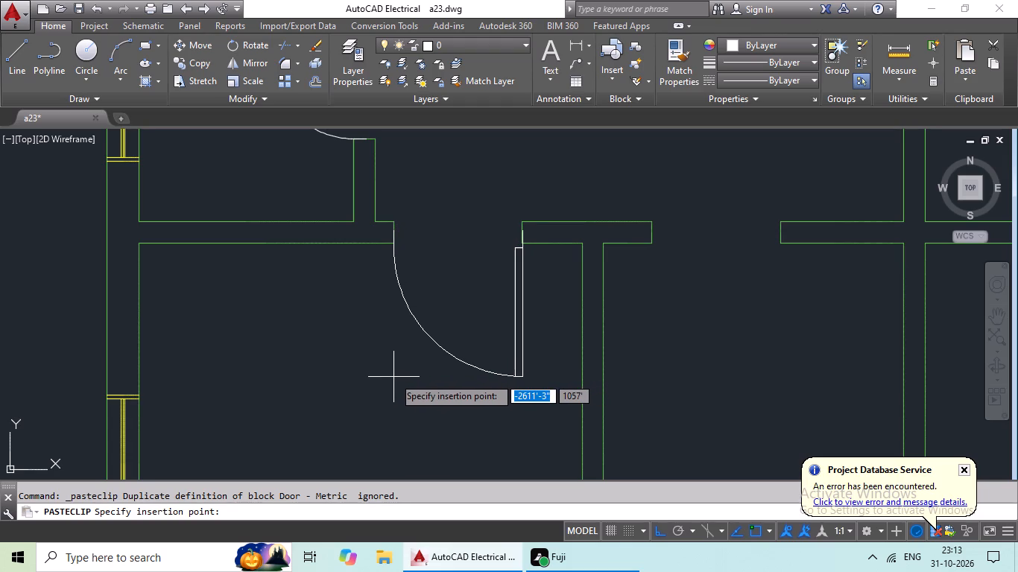
scroll(393, 377, "up", 1)
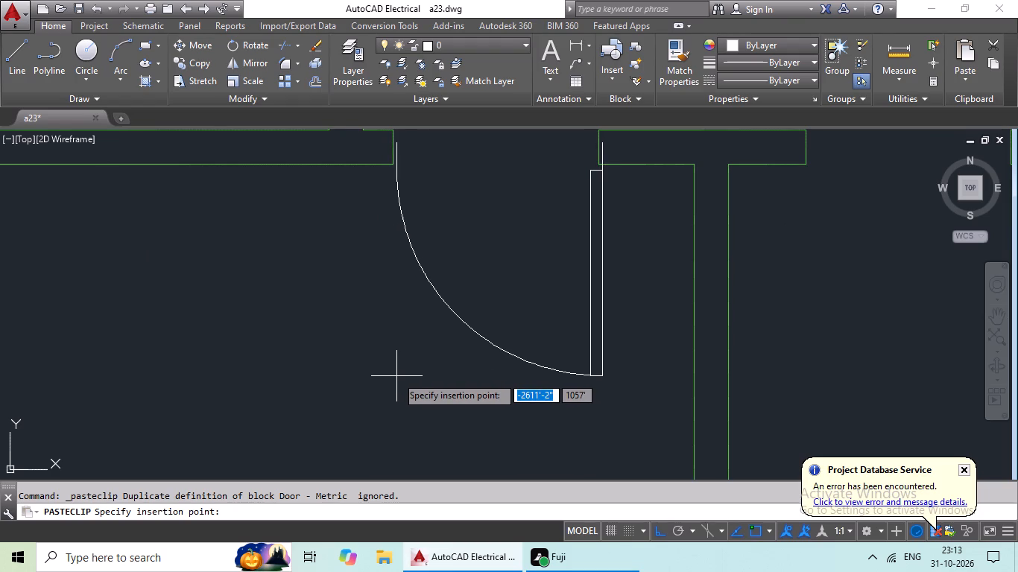
left_click(393, 377)
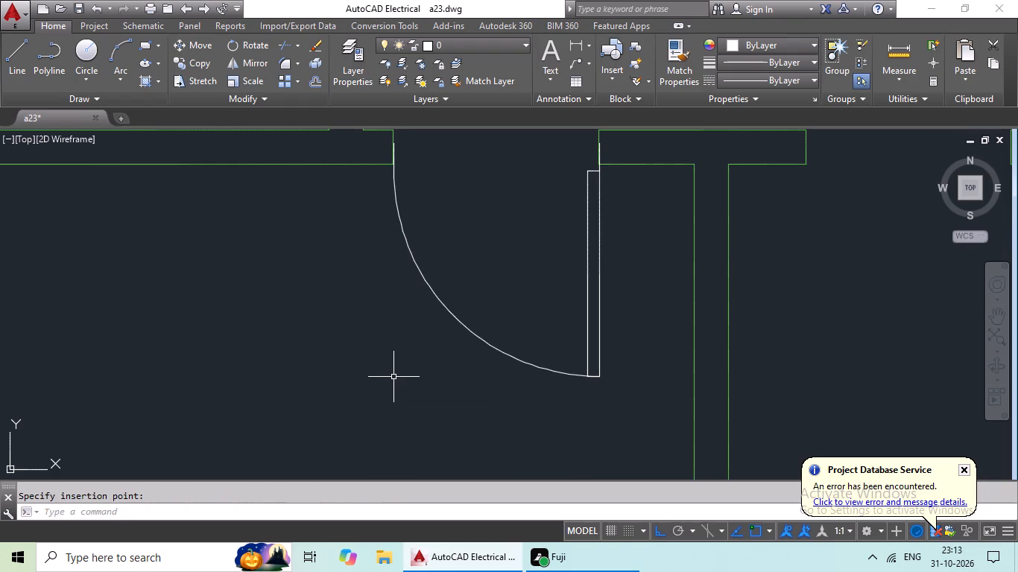
Shift the southwest room's new door slightly west with Stretch, bringing its leaf-side edge onto the opening's east jamb.
scroll(633, 140, "up", 3)
scroll(517, 194, "up", 1)
middle_click_drag(519, 199, 560, 224)
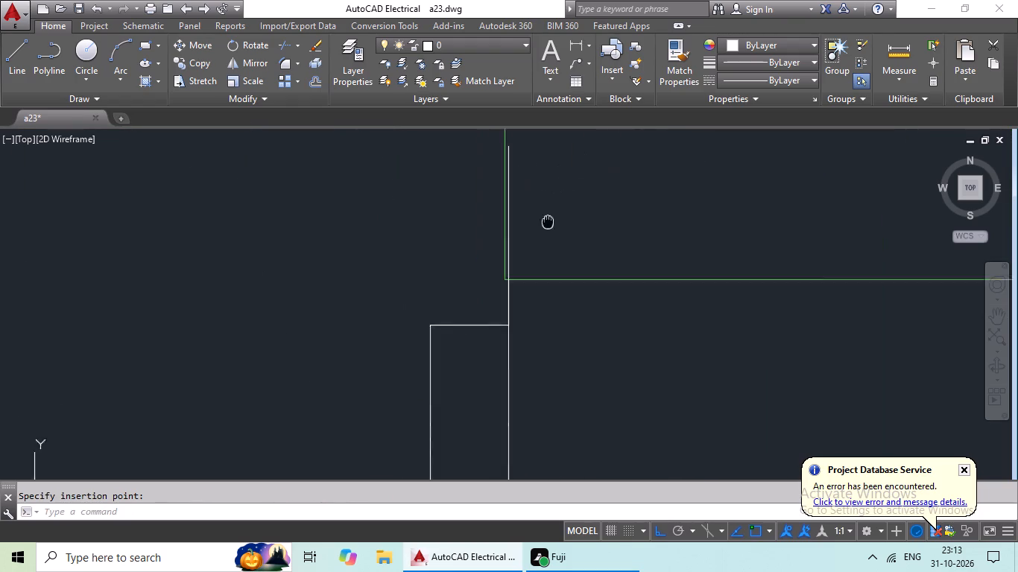
middle_click_drag(560, 224, 615, 238)
scroll(575, 217, "up", 3)
left_click(589, 213)
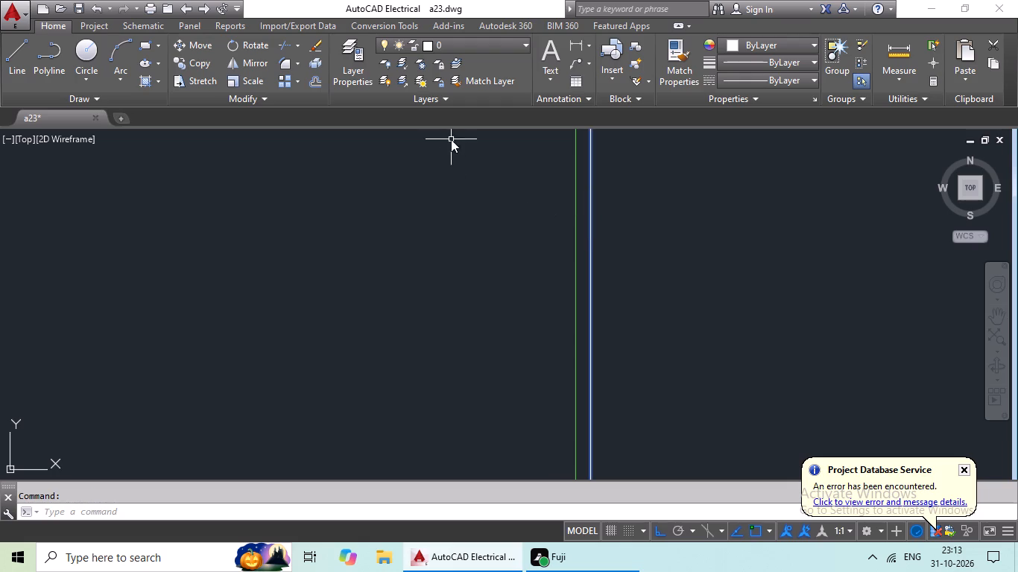
left_click(204, 80)
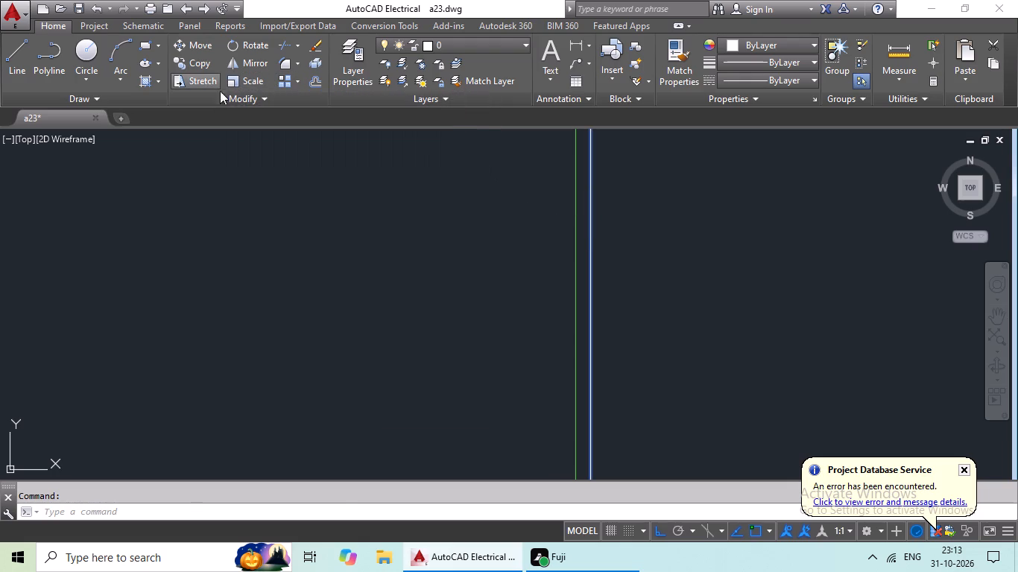
left_click(592, 232)
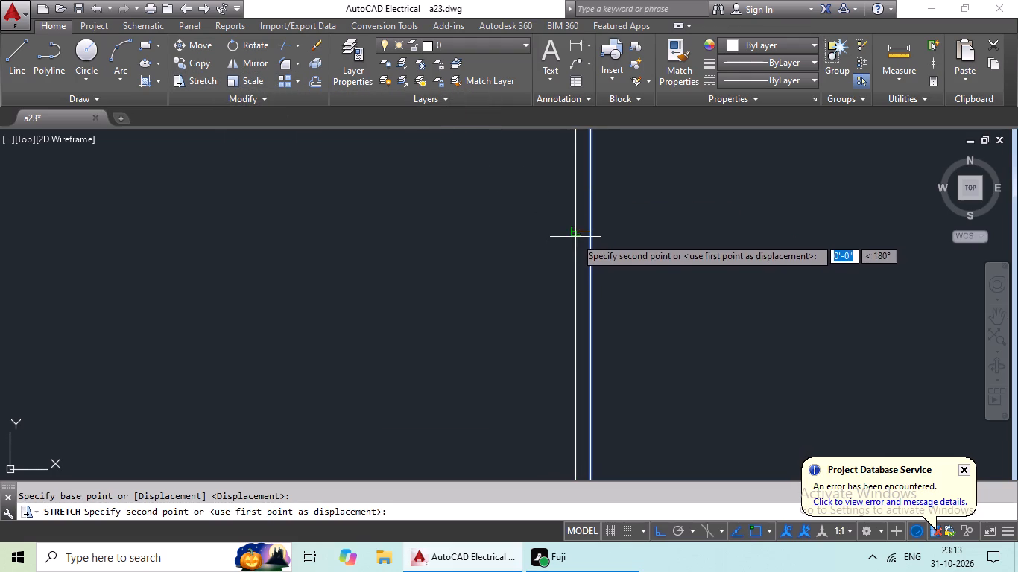
left_click(575, 237)
Copy the southwest room's door into the neighbouring opening to the east in the same wall, swinging south between its jambs.
scroll(564, 243, "down", 6)
middle_click_drag(511, 276, 569, 276)
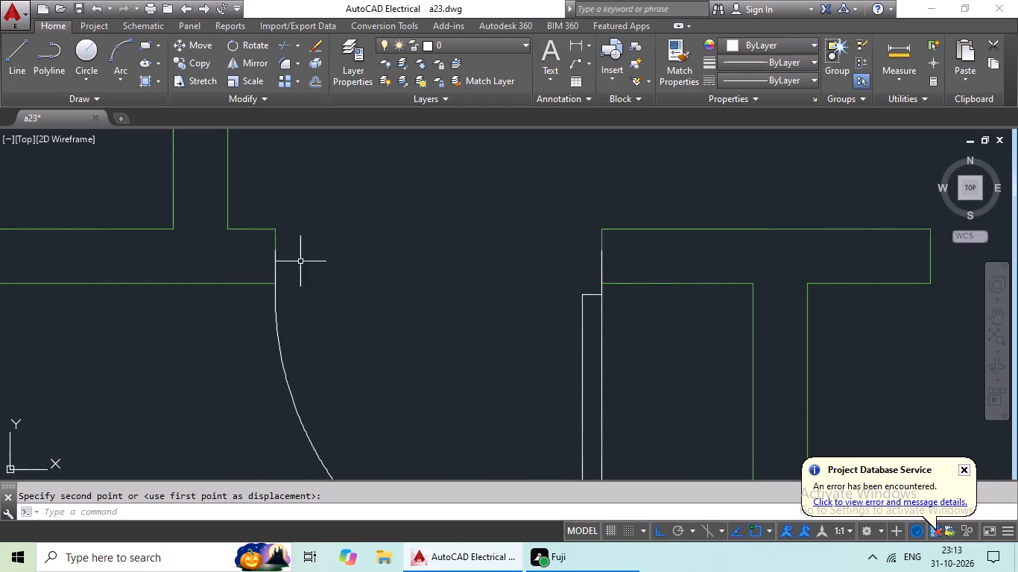
scroll(300, 261, "up", 3)
scroll(300, 261, "down", 6)
middle_click_drag(376, 265, 312, 278)
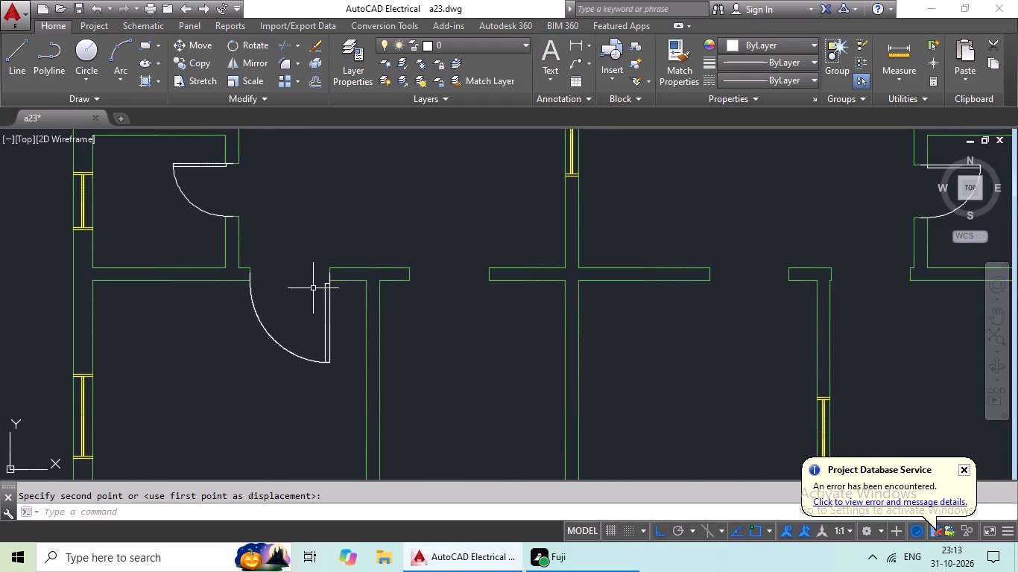
left_click(285, 350)
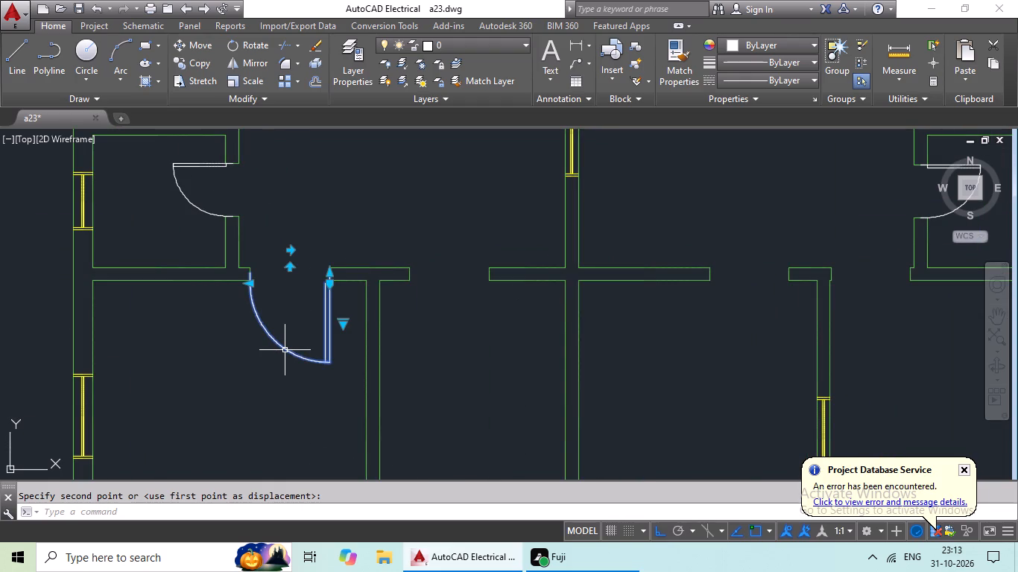
key("ctrl+c")
key("ctrl+v")
scroll(440, 360, "up", 2)
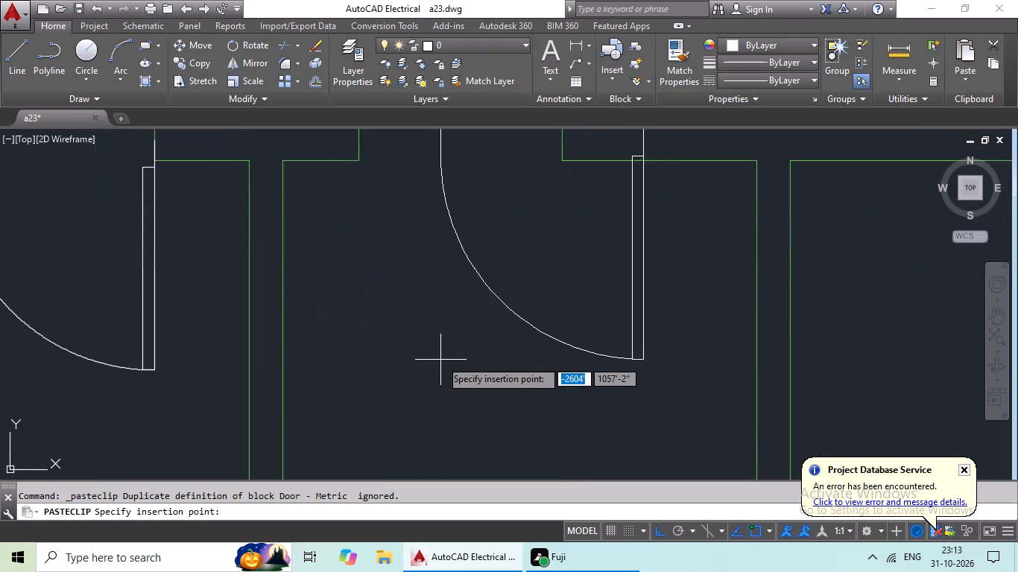
scroll(405, 357, "down", 1)
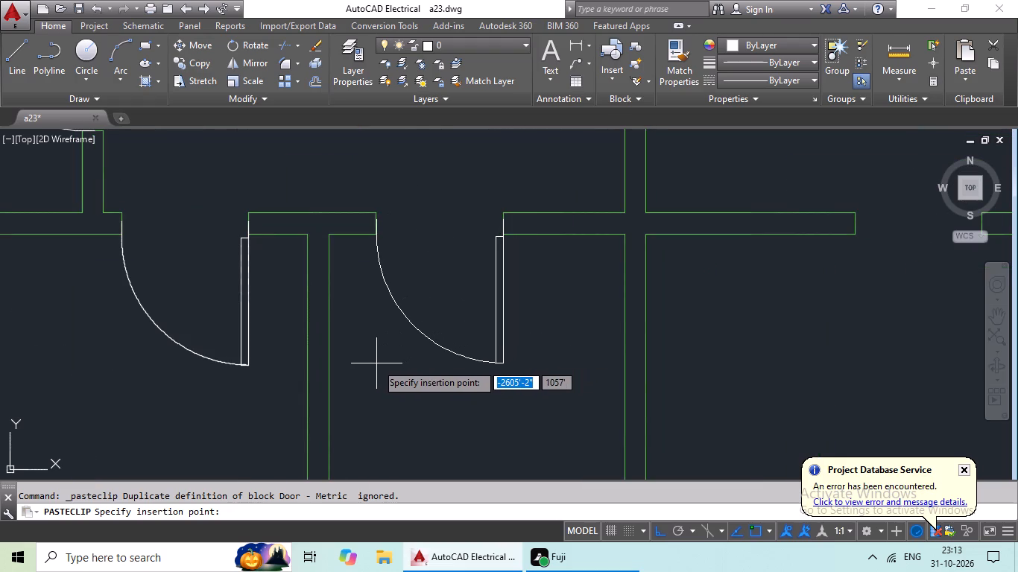
left_click(376, 364)
Shift the narrow room's new door slightly east with Stretch, bringing its leaf-side edge onto the opening's east jamb.
scroll(478, 255, "up", 4)
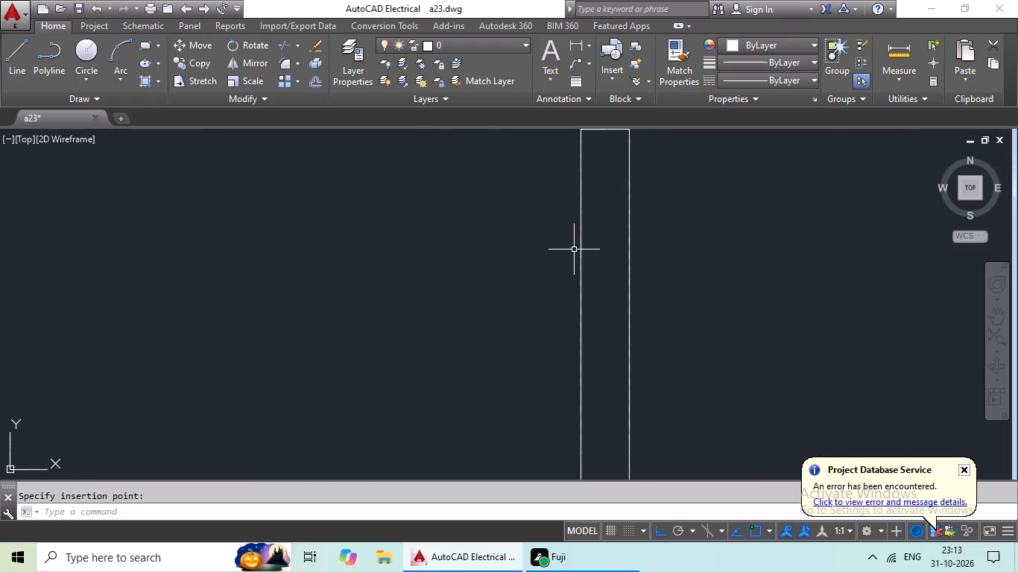
left_click(579, 244)
scroll(580, 243, "down", 2)
middle_click_drag(585, 248, 570, 318)
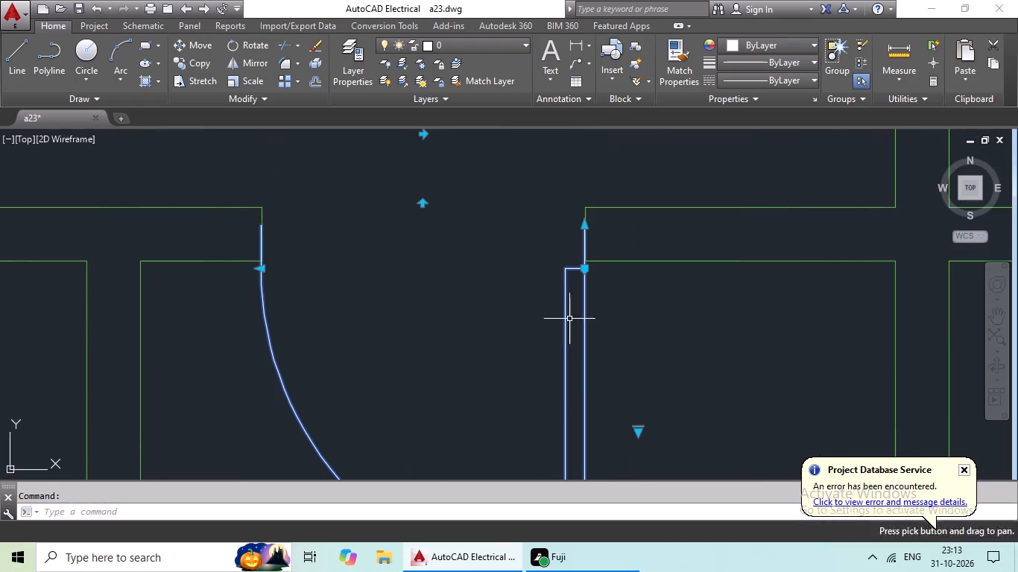
left_click(205, 81)
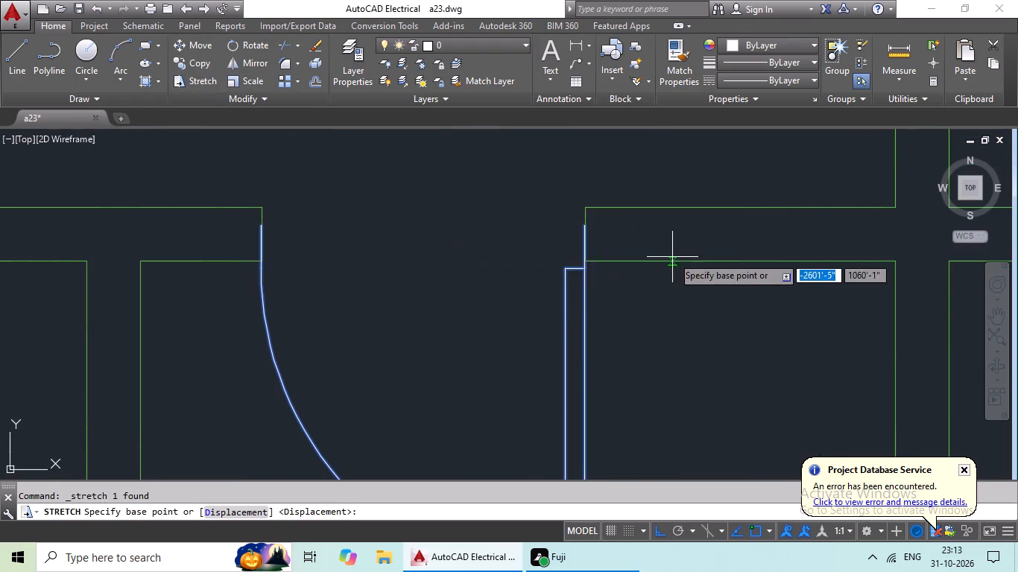
scroll(672, 255, "up", 3)
left_click(314, 194)
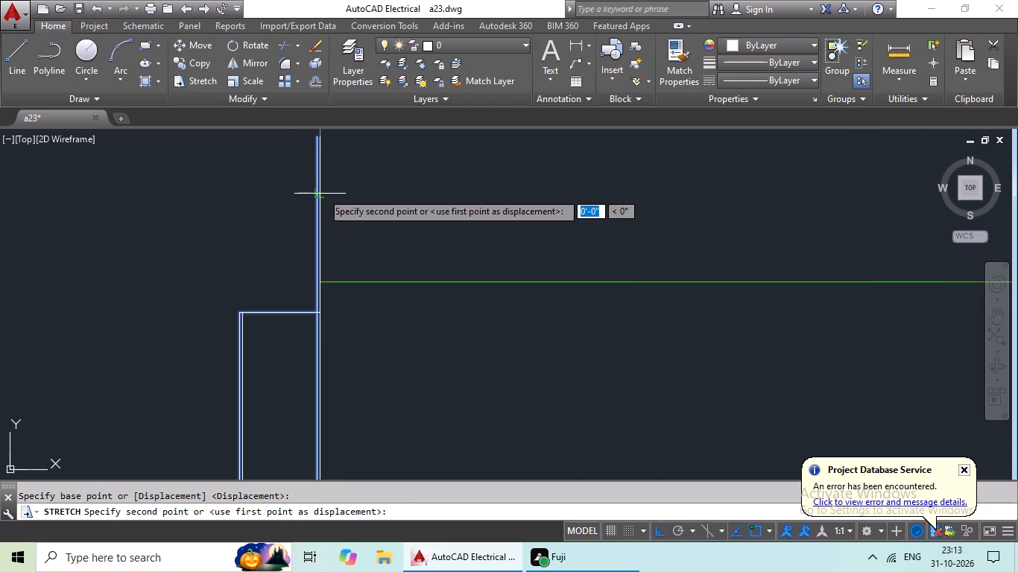
left_click(320, 194)
Copy the narrow room's door into the north-wall opening of the room just east of the central wall, swinging south between its jambs.
scroll(449, 190, "down", 4)
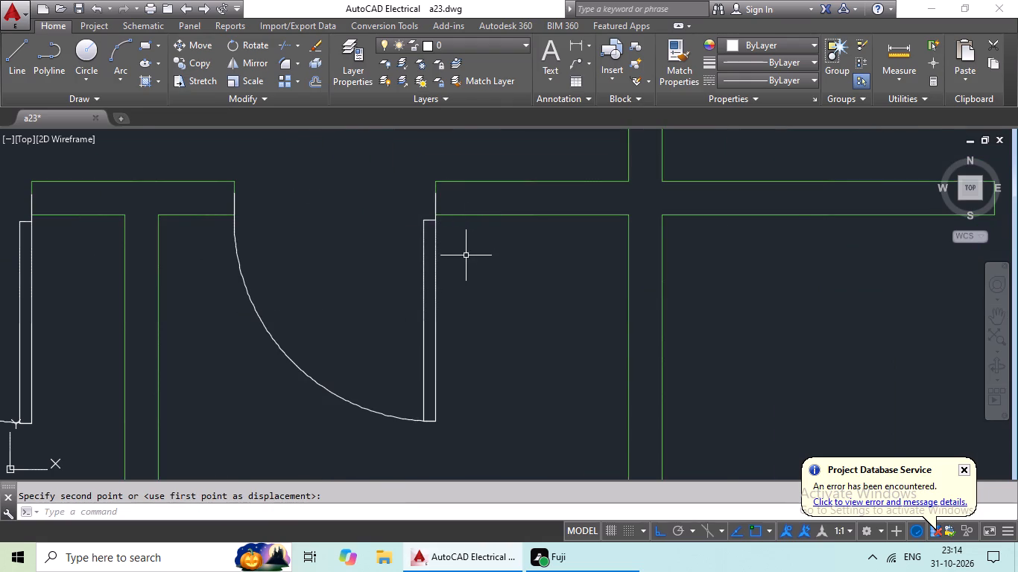
scroll(467, 256, "down", 2)
middle_click_drag(491, 264, 437, 286)
scroll(475, 290, "down", 1)
middle_click_drag(519, 315, 371, 335)
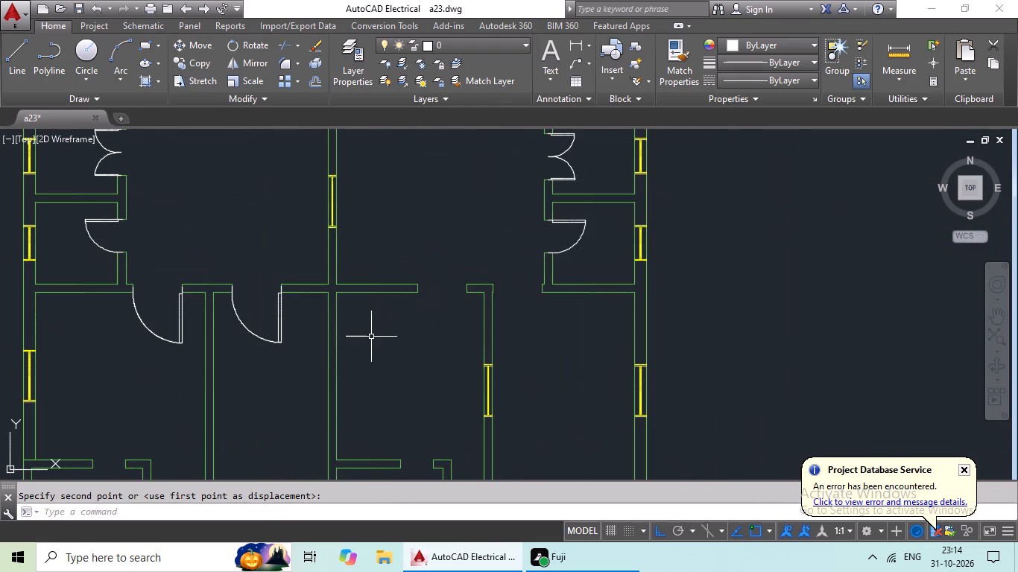
left_click(256, 336)
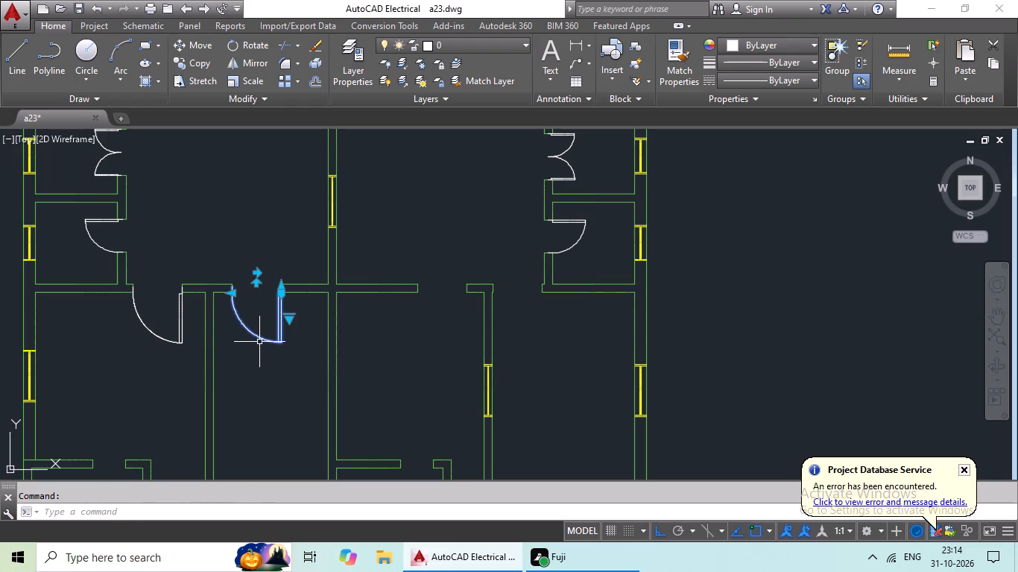
key("ctrl+c")
key("ctrl+v")
scroll(493, 340, "up", 2)
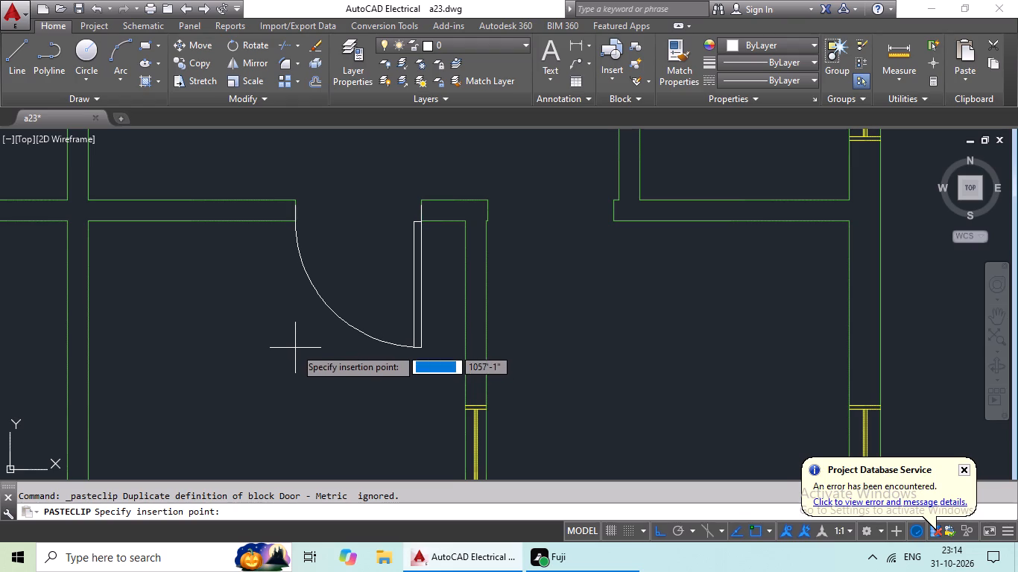
left_click(295, 352)
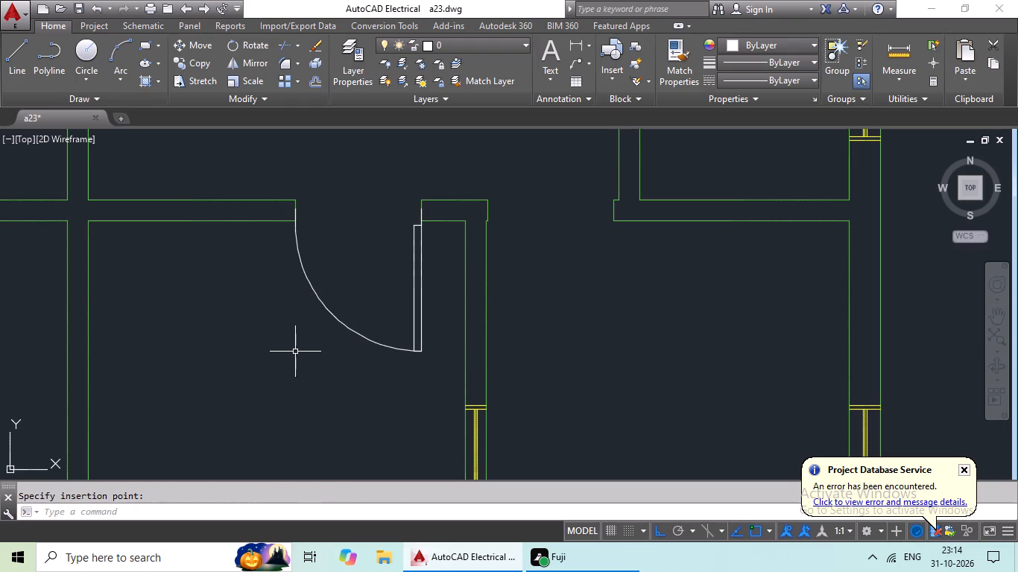
Paste another copy of the narrow room's door into the north-wall opening of the southeast room, swinging south between its jambs.
scroll(458, 349, "down", 1)
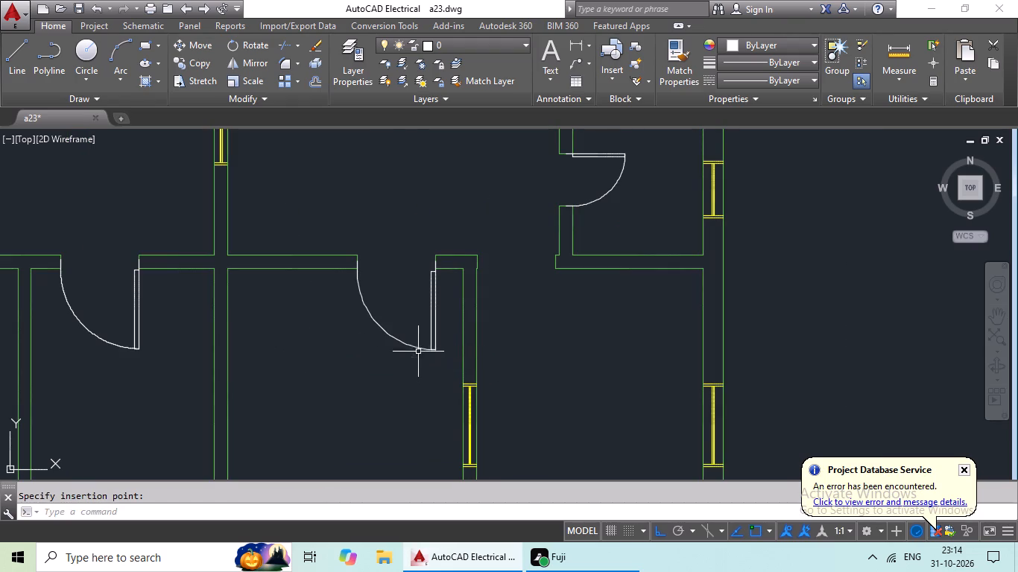
scroll(457, 280, "down", 1)
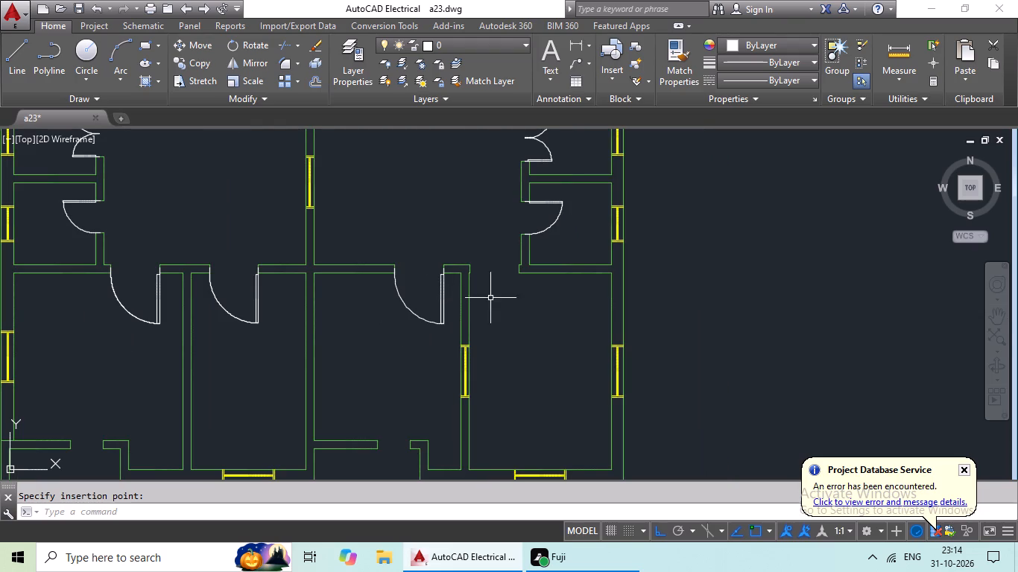
left_click(235, 317)
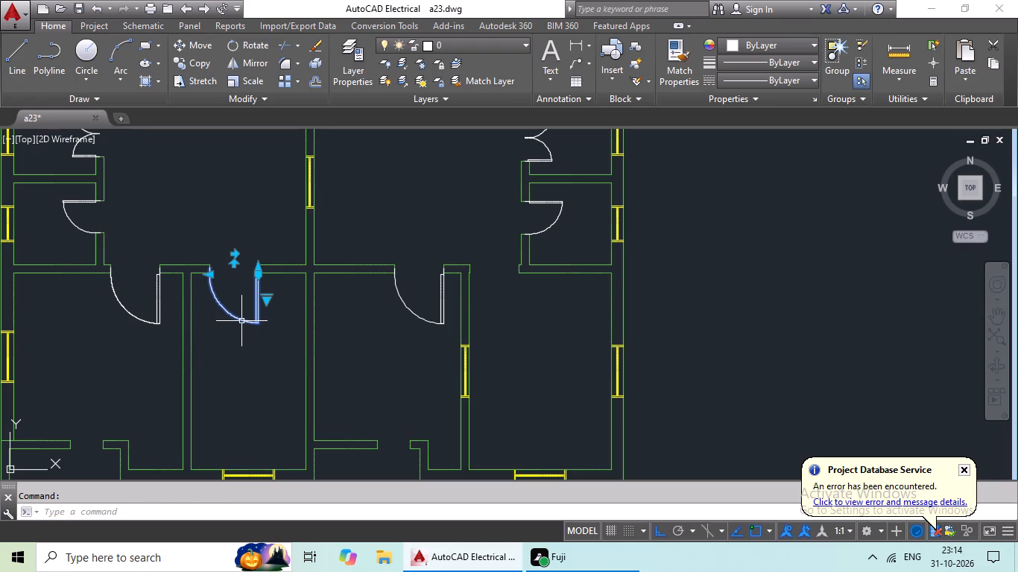
key("ctrl+v")
scroll(450, 325, "up", 3)
scroll(483, 320, "down", 2)
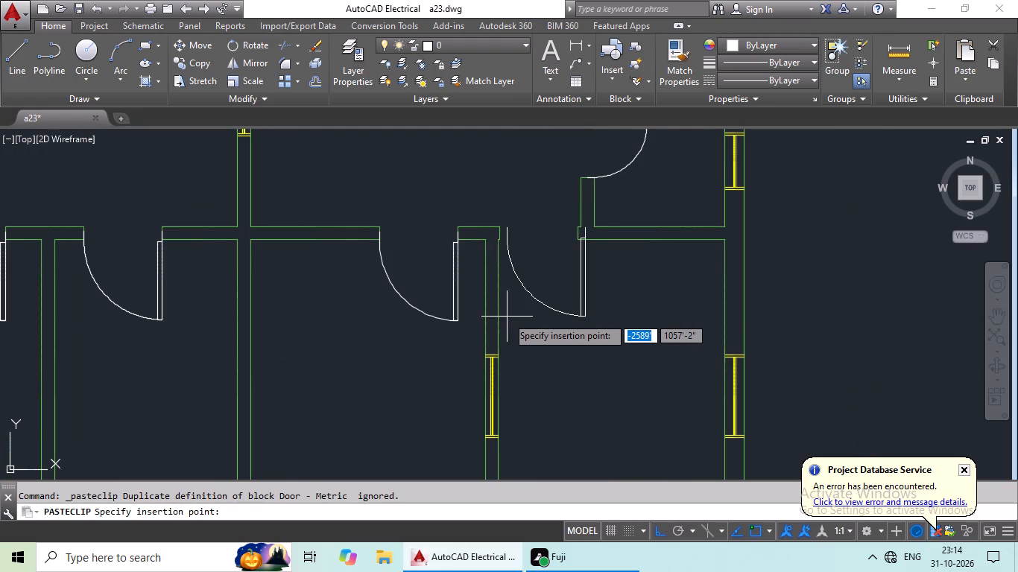
scroll(505, 317, "up", 1)
middle_click_drag(505, 317, 499, 384)
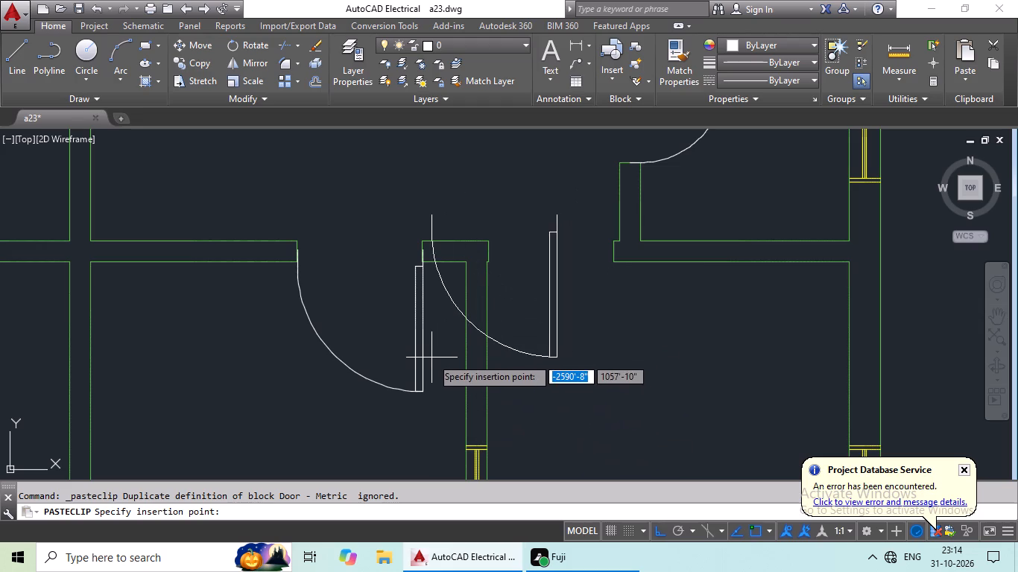
scroll(489, 383, "down", 1)
scroll(489, 381, "up", 2)
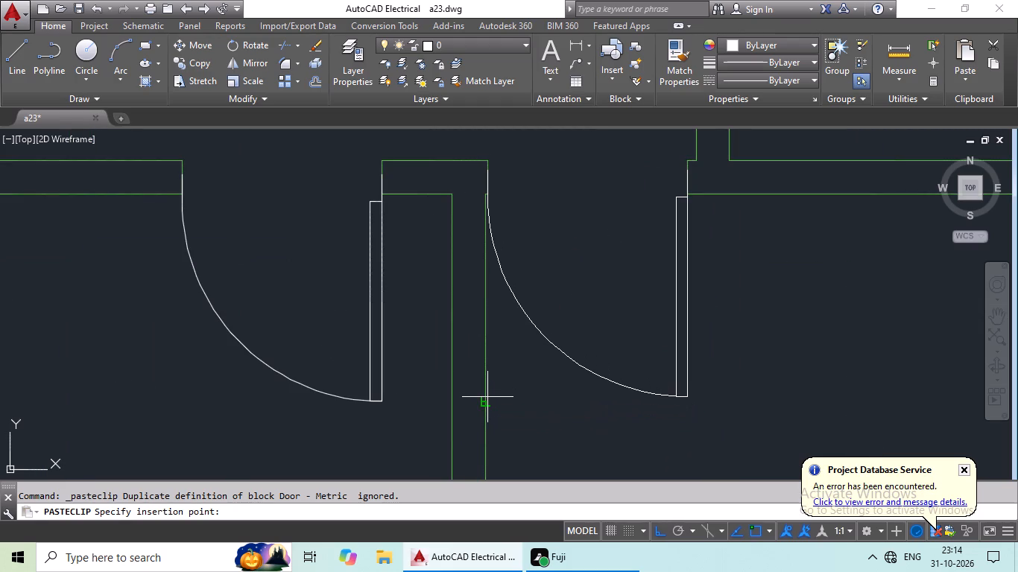
left_click(488, 397)
Adjust the southeast room's new door with Stretch so it lines up with the jambs of its opening.
scroll(526, 209, "up", 1)
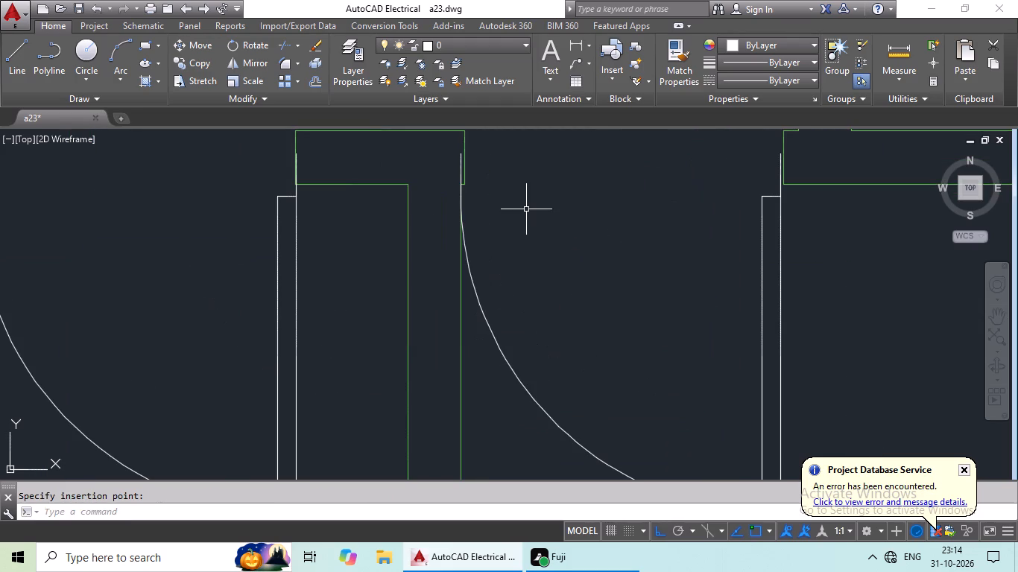
left_click(473, 285)
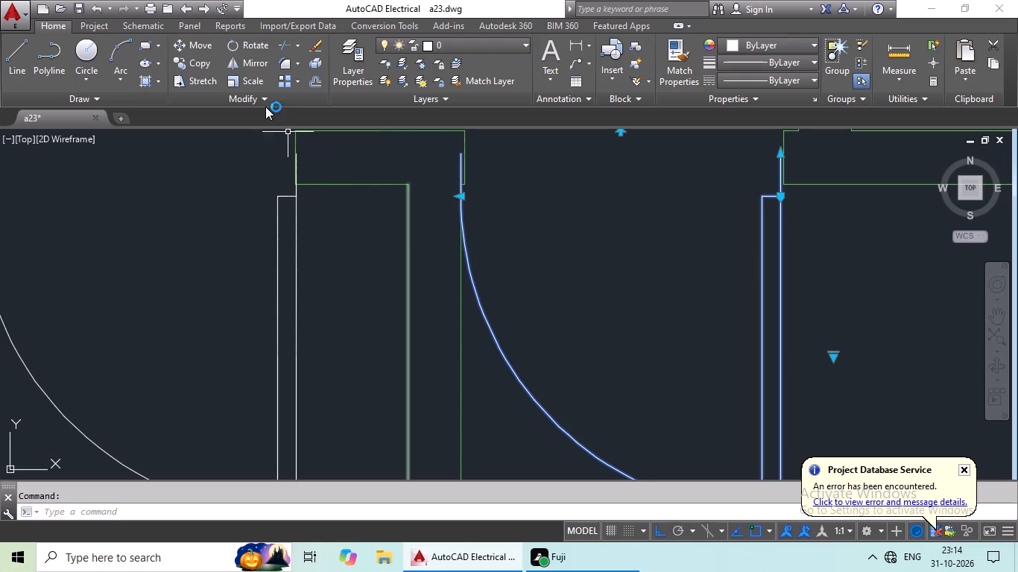
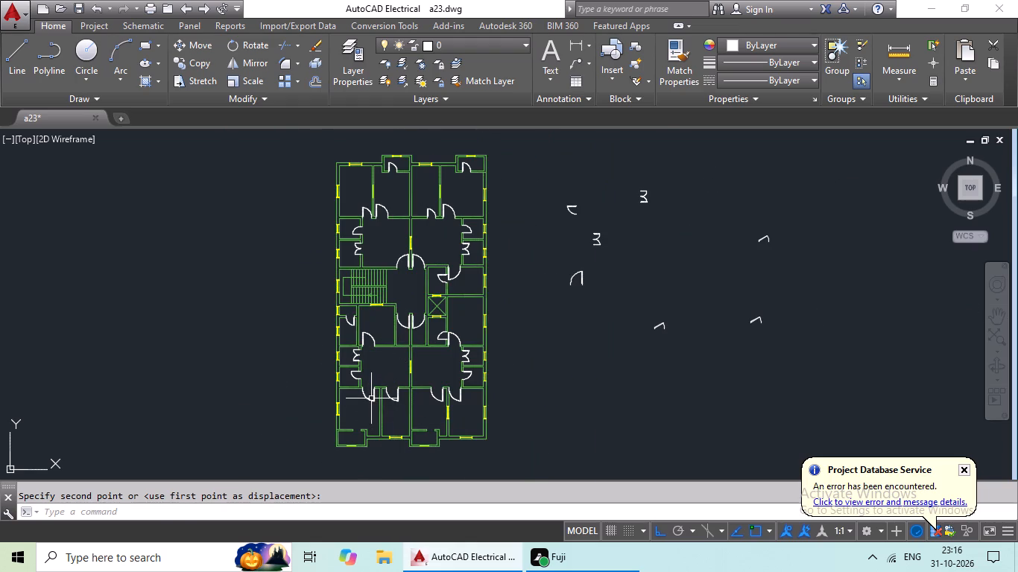
Copy the southwest room's north-wall door into the north-wall opening of the small southwest balcony, its arc end at the west jamb.
left_click(371, 398)
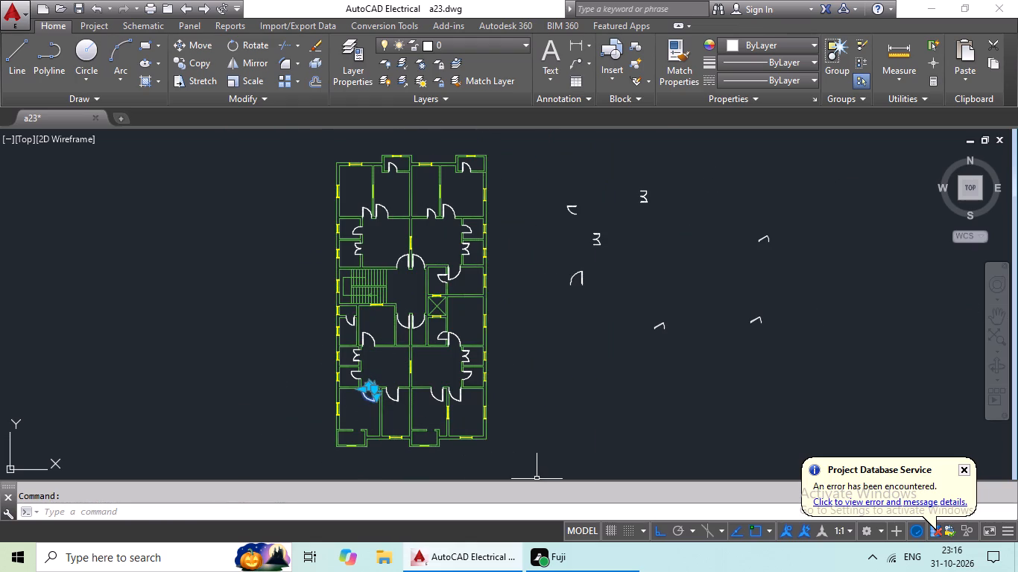
key("ctrl+c")
key("ctrl+v")
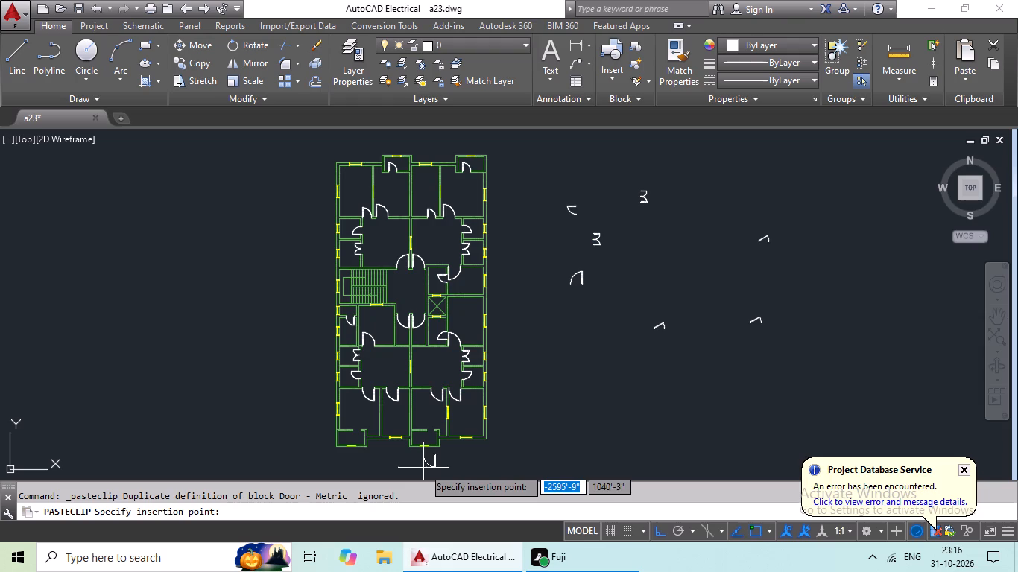
middle_click_drag(386, 447, 473, 340)
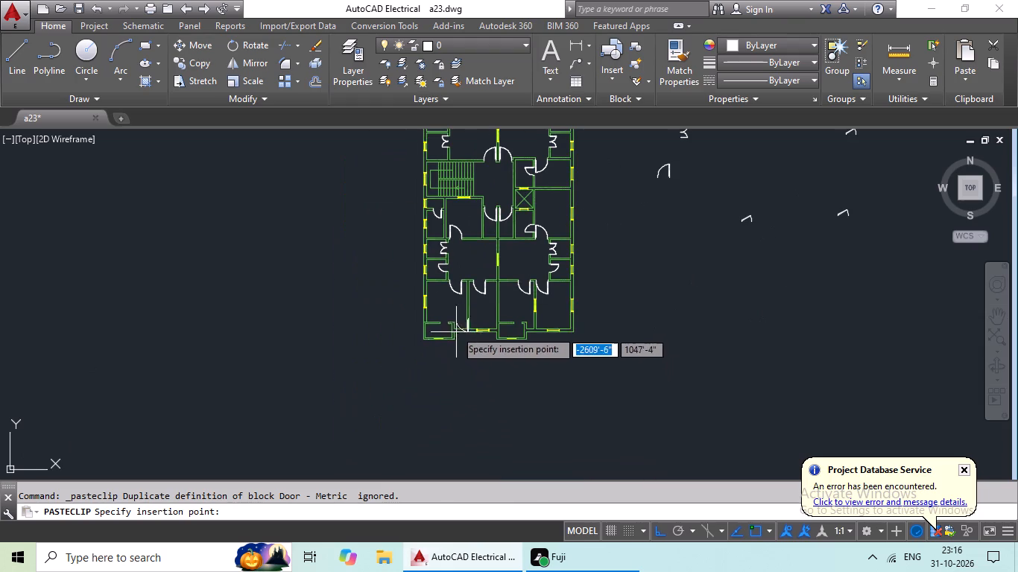
scroll(454, 324, "up", 4)
scroll(390, 375, "up", 2)
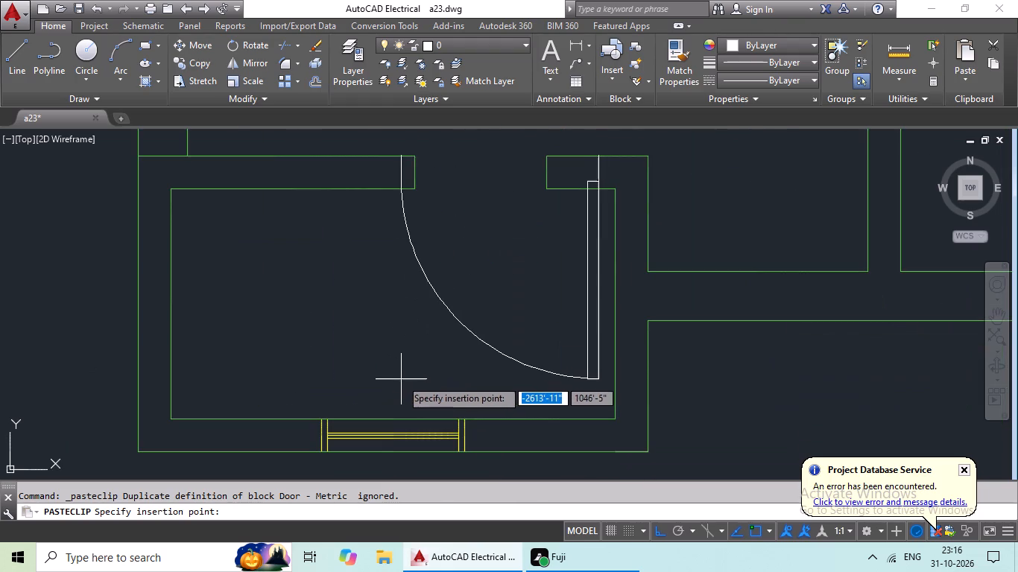
scroll(416, 389, "up", 2)
middle_click_drag(417, 395, 402, 546)
scroll(402, 543, "down", 2)
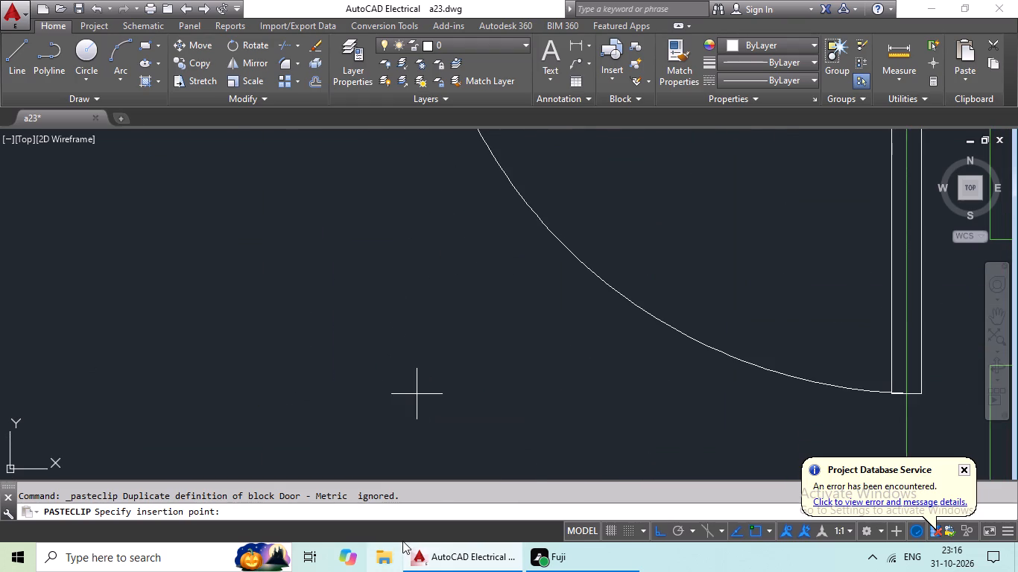
scroll(513, 380, "down", 3)
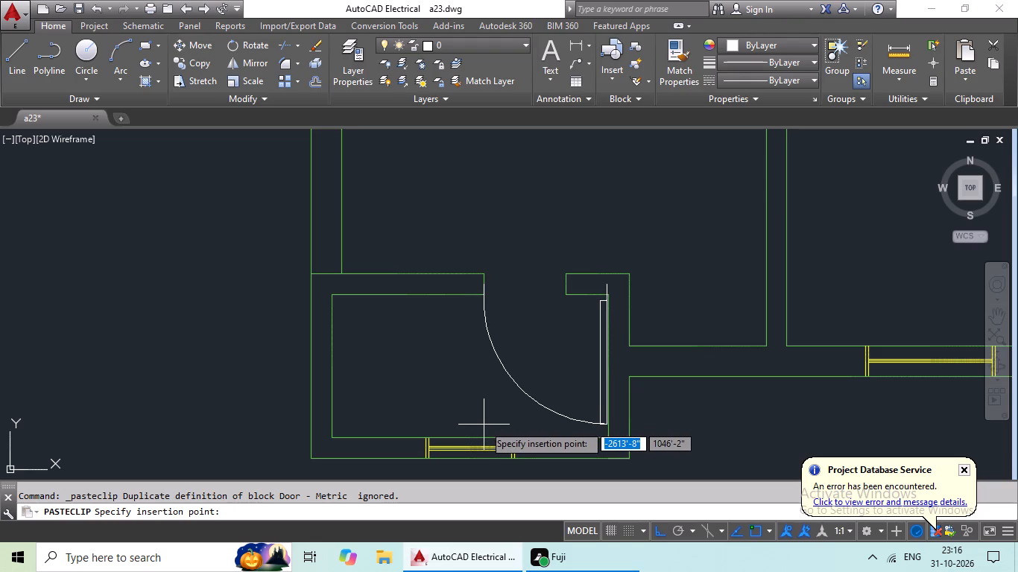
left_click(484, 425)
Scale the southwest balcony door by reference from its west end, reducing its 3'-0" width to 2'-0" to meet the east jamb.
scroll(600, 333, "up", 2)
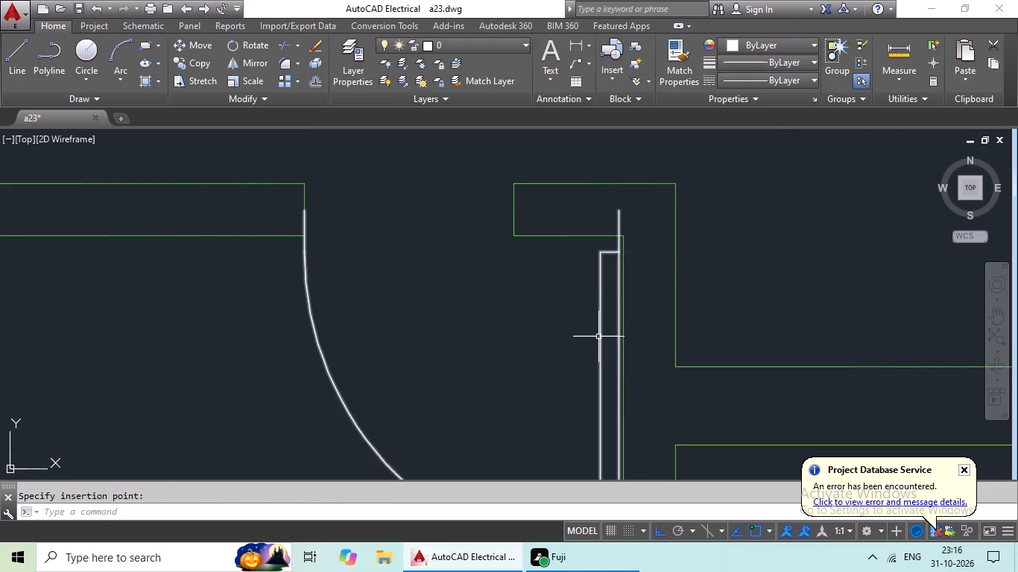
left_click(598, 337)
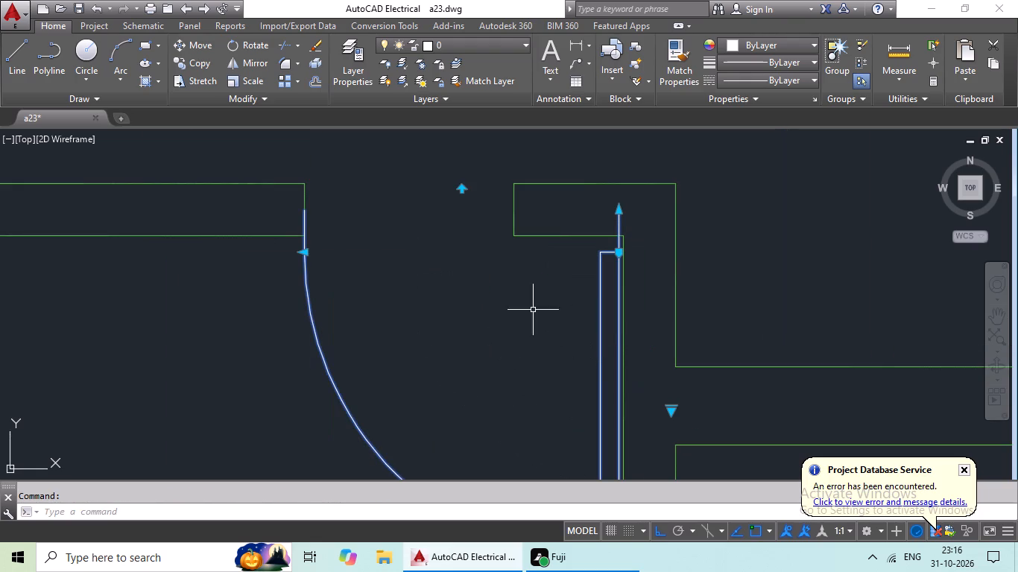
left_click(262, 85)
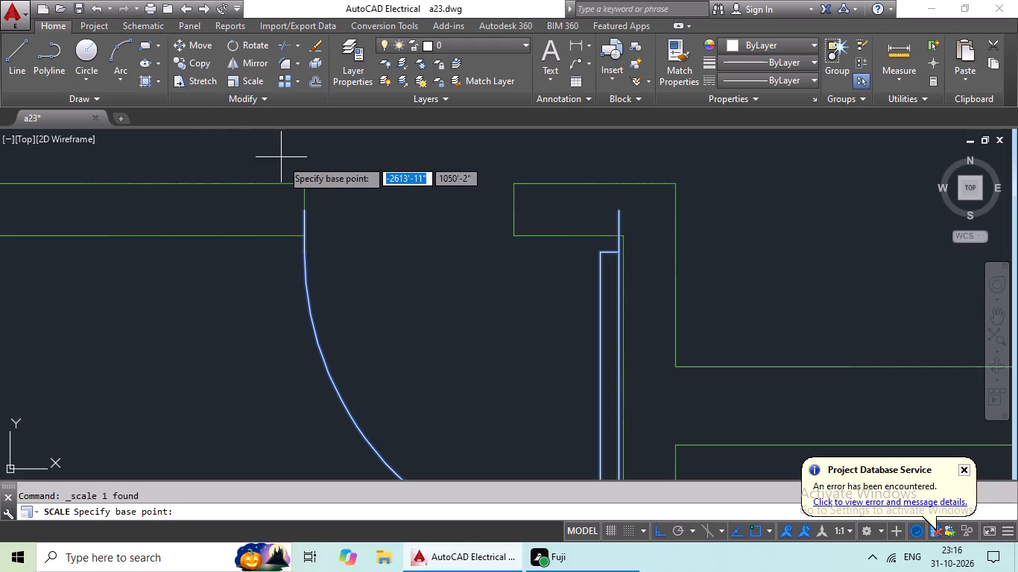
left_click(304, 210)
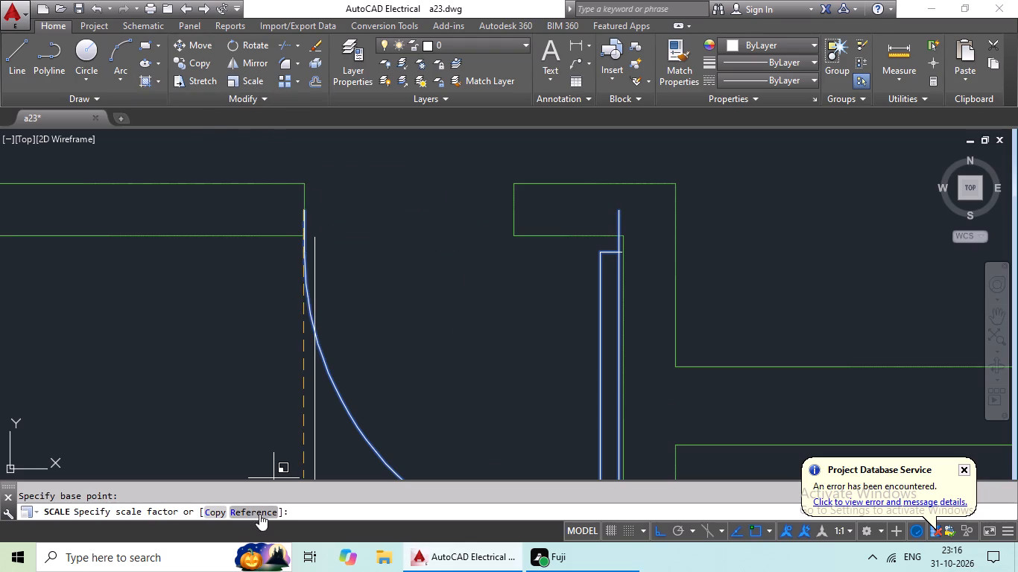
left_click(259, 514)
left_click(306, 215)
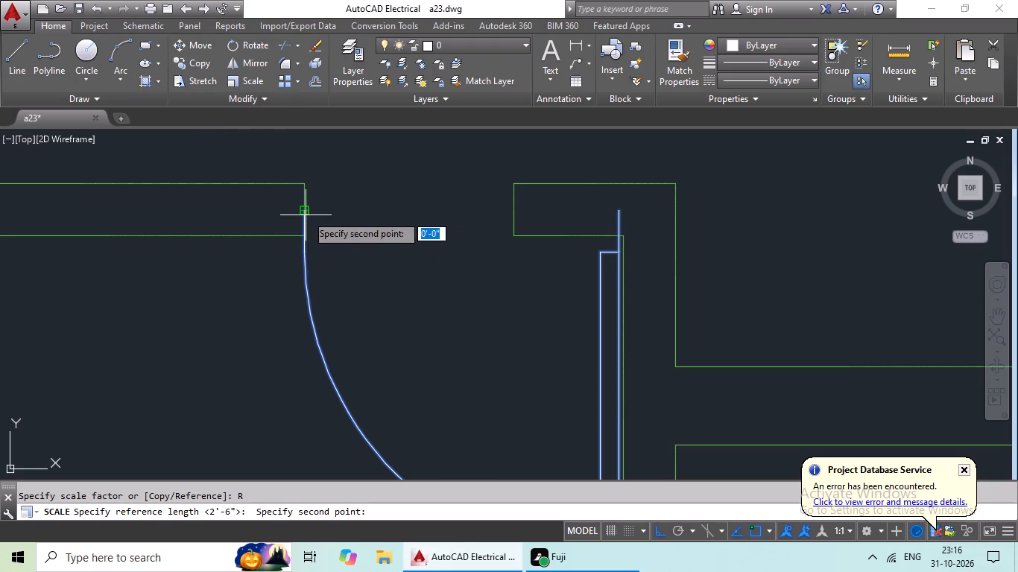
left_click(622, 214)
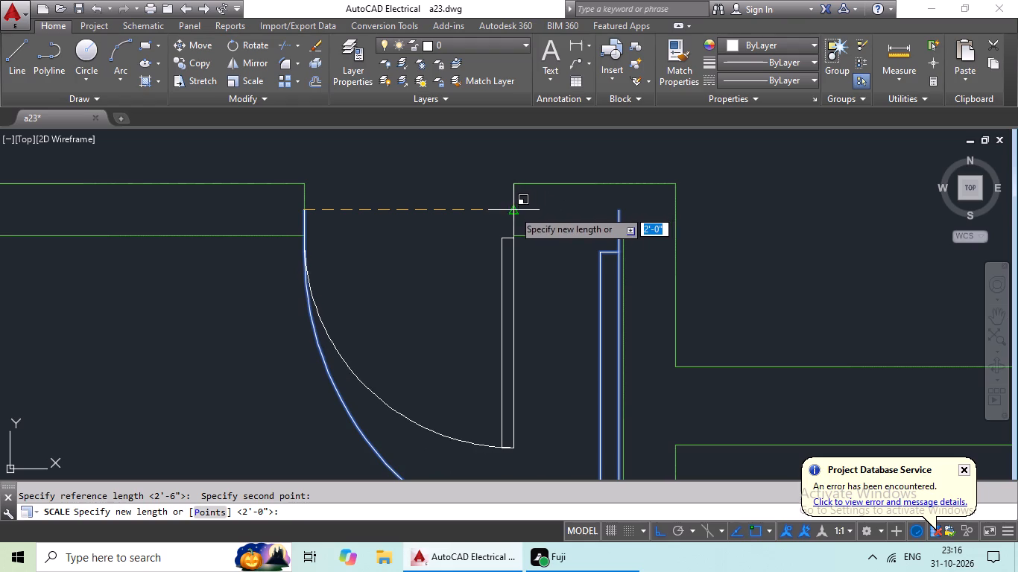
left_click(513, 210)
Copy the scaled balcony door into the north-wall opening of the other south balcony, east of the central wall, between its jambs.
scroll(625, 206, "down", 3)
middle_click_drag(664, 217, 531, 248)
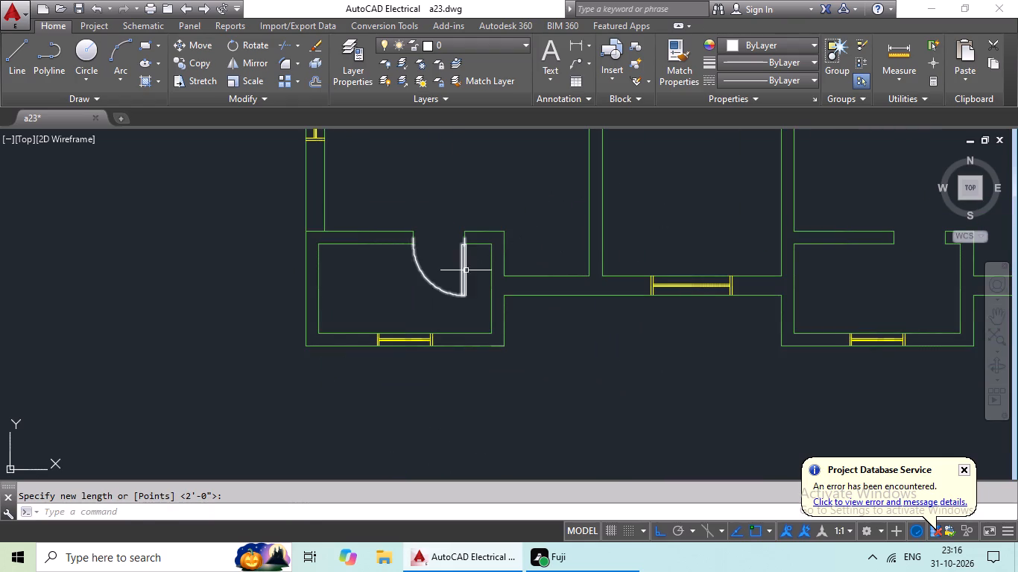
left_click(467, 270)
left_click(458, 267)
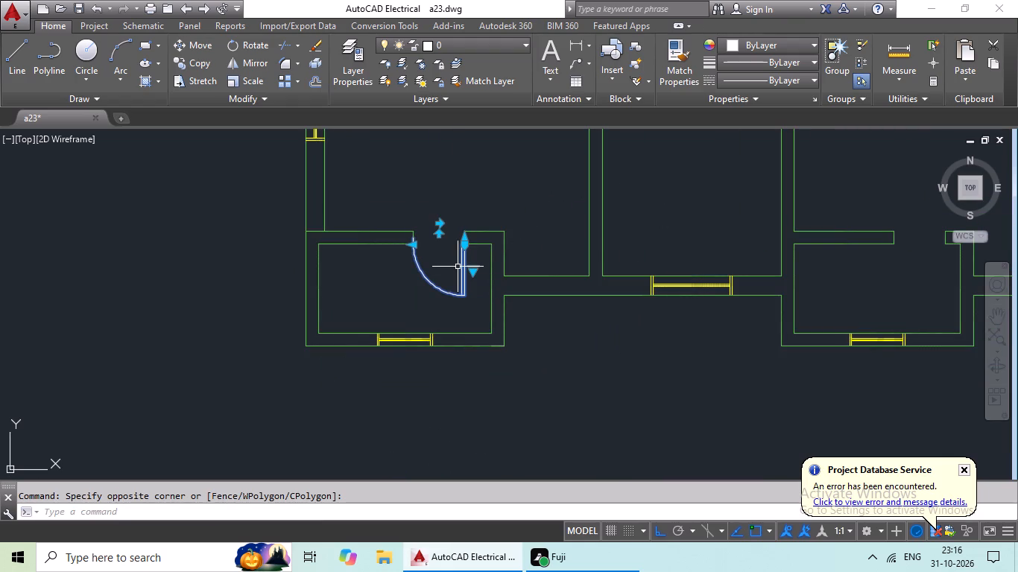
key("ctrl+c")
key("ctrl+v")
scroll(776, 302, "down", 1)
middle_click_drag(765, 305, 490, 346)
scroll(622, 343, "up", 2)
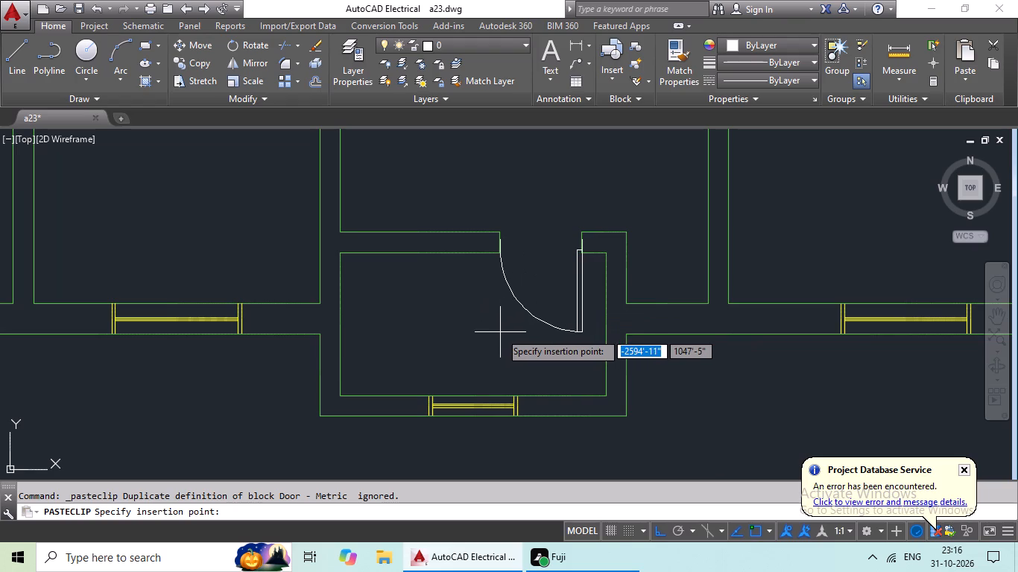
left_click(499, 332)
Delete all the spare door blocks scattered in the empty area east of the floor plan.
scroll(639, 305, "down", 2)
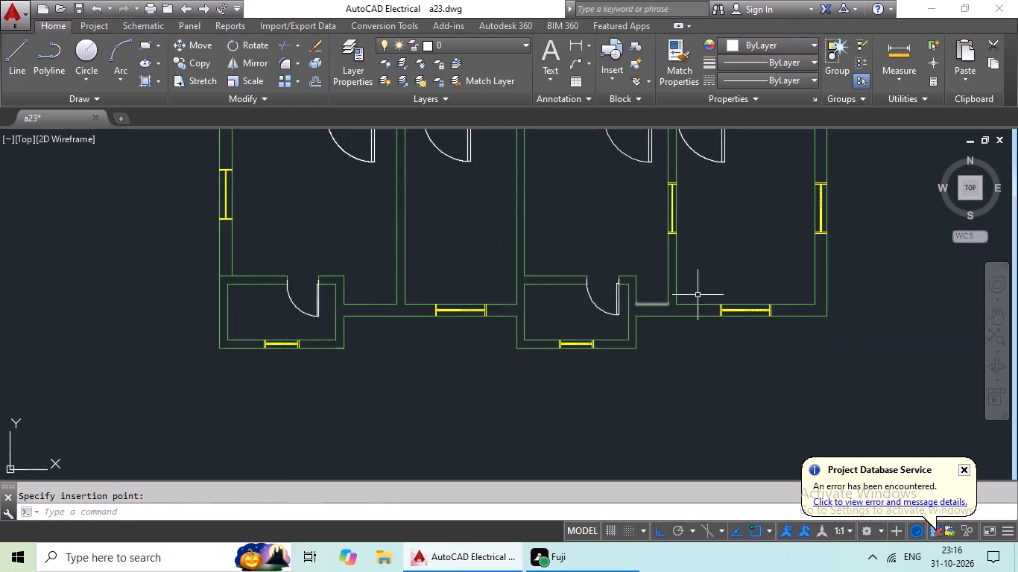
middle_click_drag(737, 285, 622, 336)
middle_click_drag(644, 285, 595, 398)
scroll(679, 320, "down", 2)
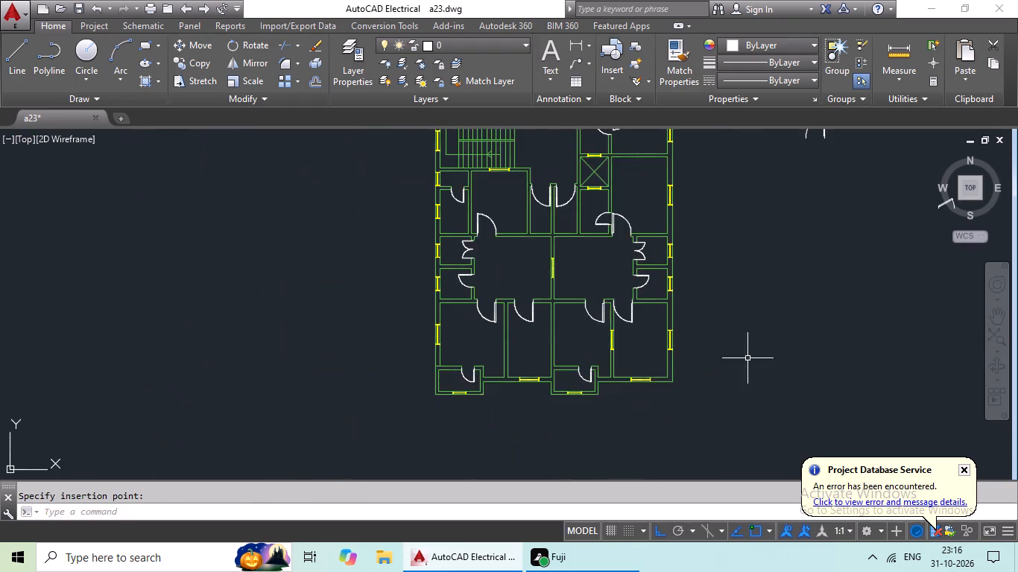
middle_click_drag(781, 335, 593, 465)
middle_click_drag(665, 393, 640, 436)
scroll(690, 384, "down", 1)
middle_click_drag(730, 363, 638, 327)
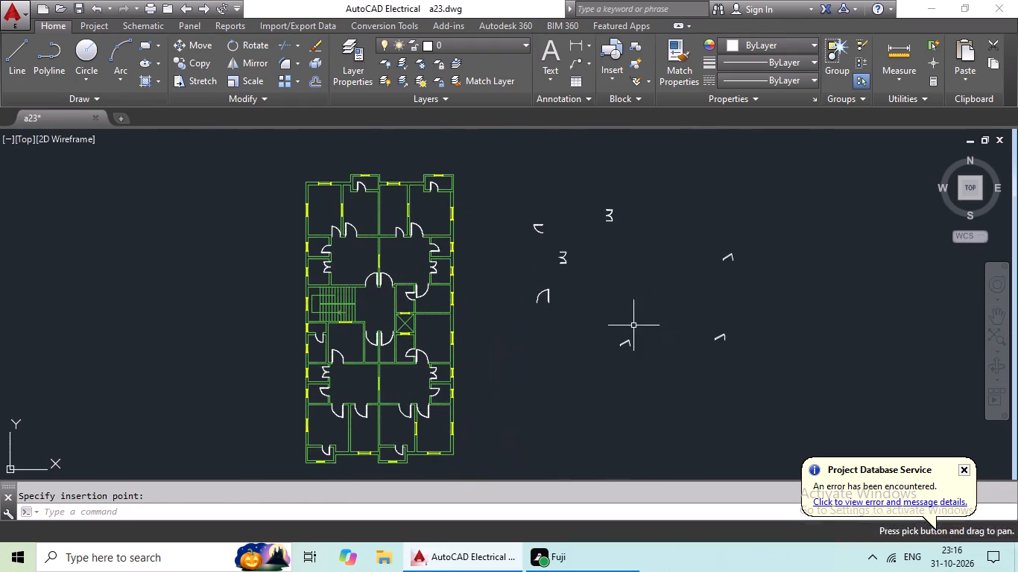
left_click_drag(739, 202, 828, 355)
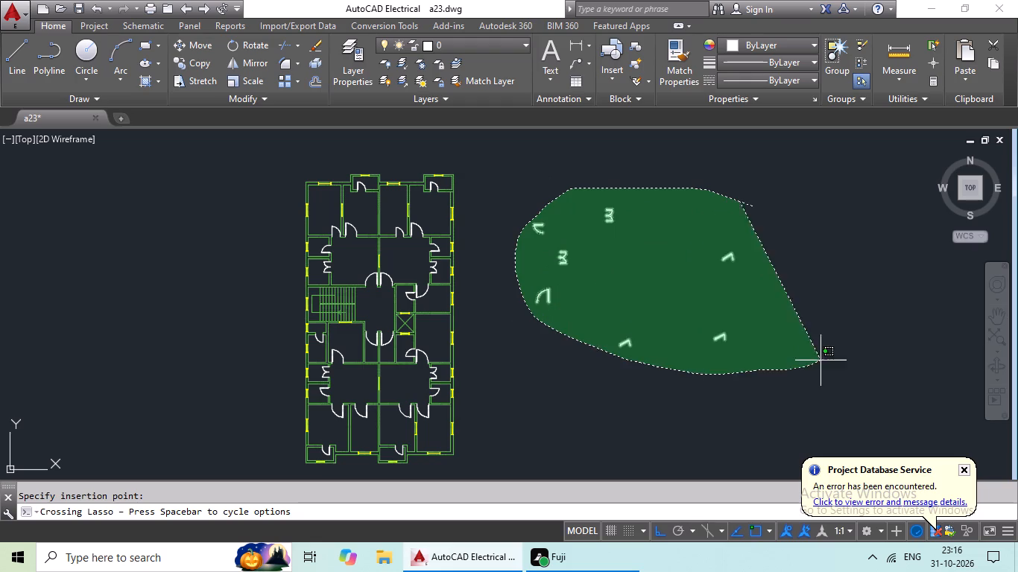
left_click_drag(828, 355, 870, 289)
key("Delete")
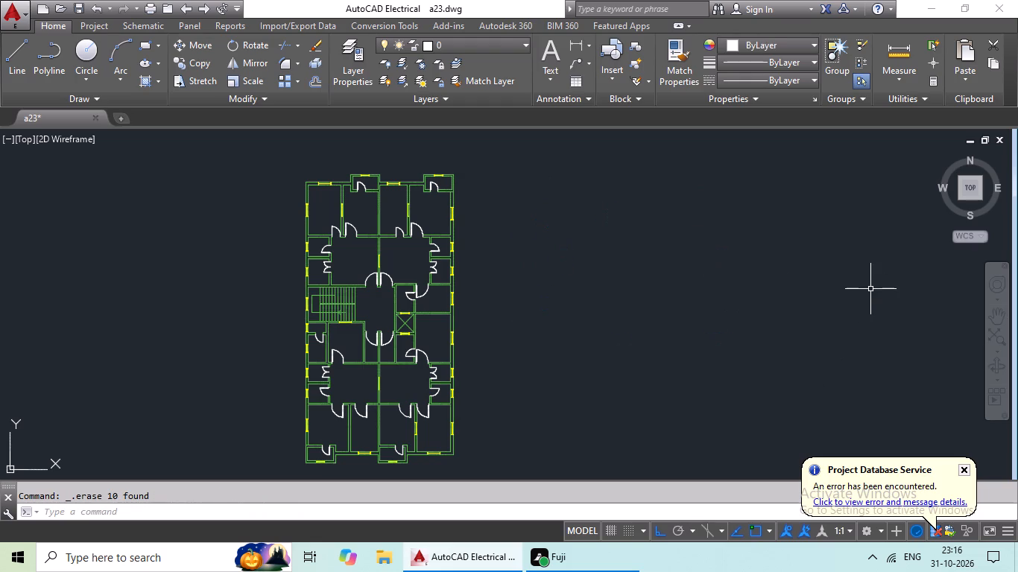
Open DesignCenter and insert the Sofa - Roundback 7 ft. block at scale 1 in the empty area east of the plan.
key("d")
type("c")
key("space")
key("space")
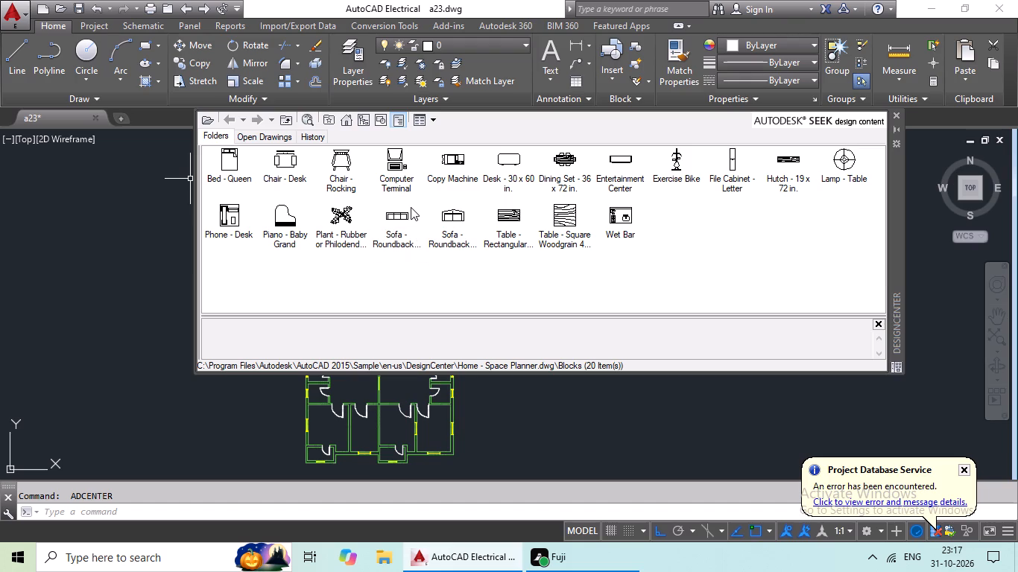
double_click(404, 217)
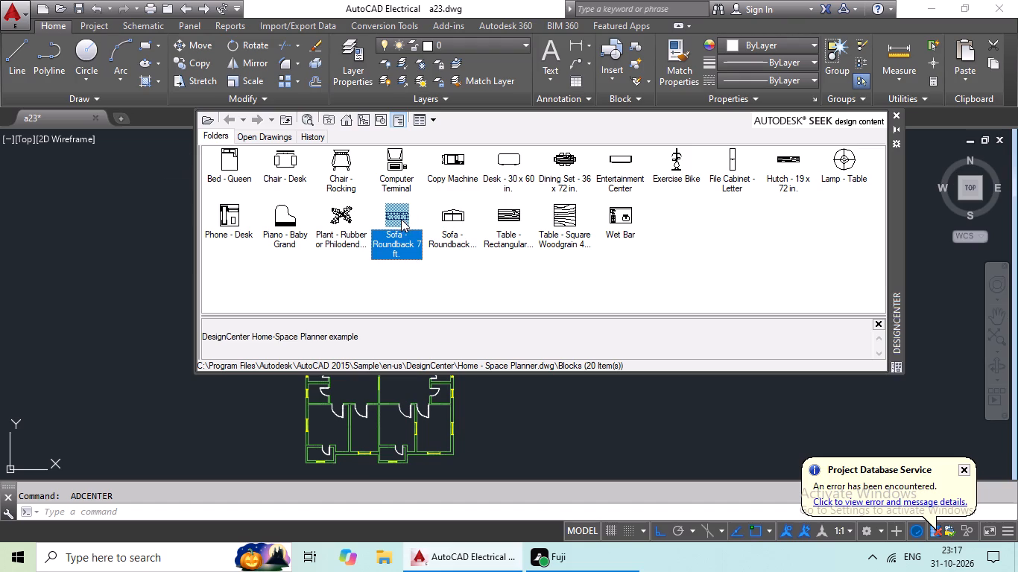
double_click(420, 250)
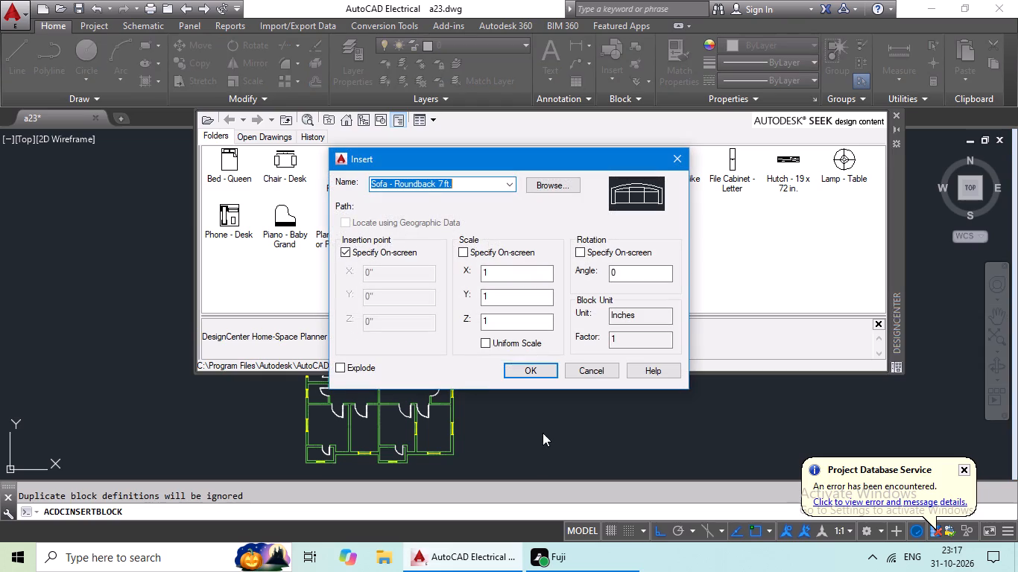
left_click(536, 367)
left_click(584, 397)
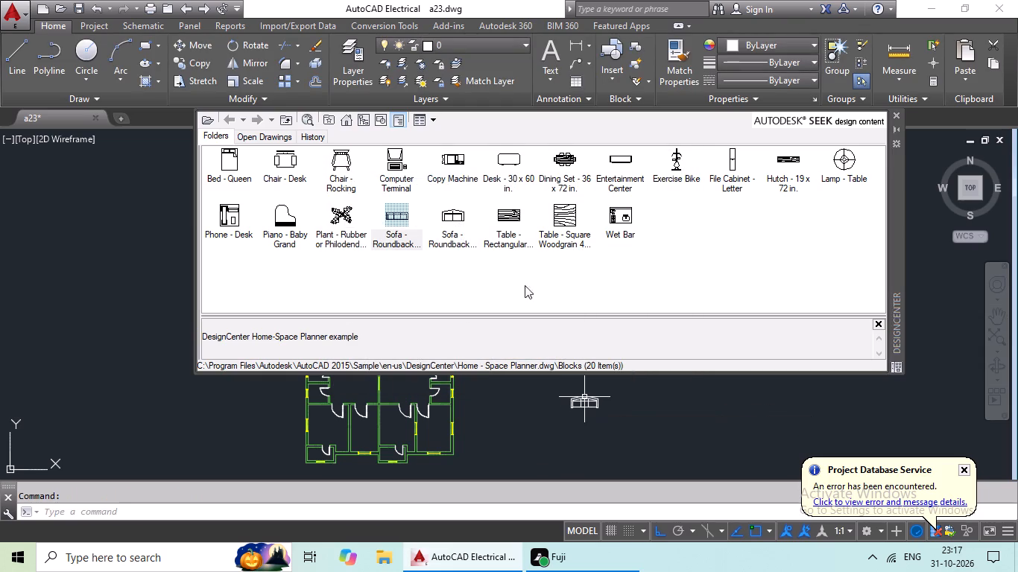
Insert the Sofa - Roundback Loveseat 5 ft. block at scale 1 just east of the 7 ft. sofa.
double_click(452, 226)
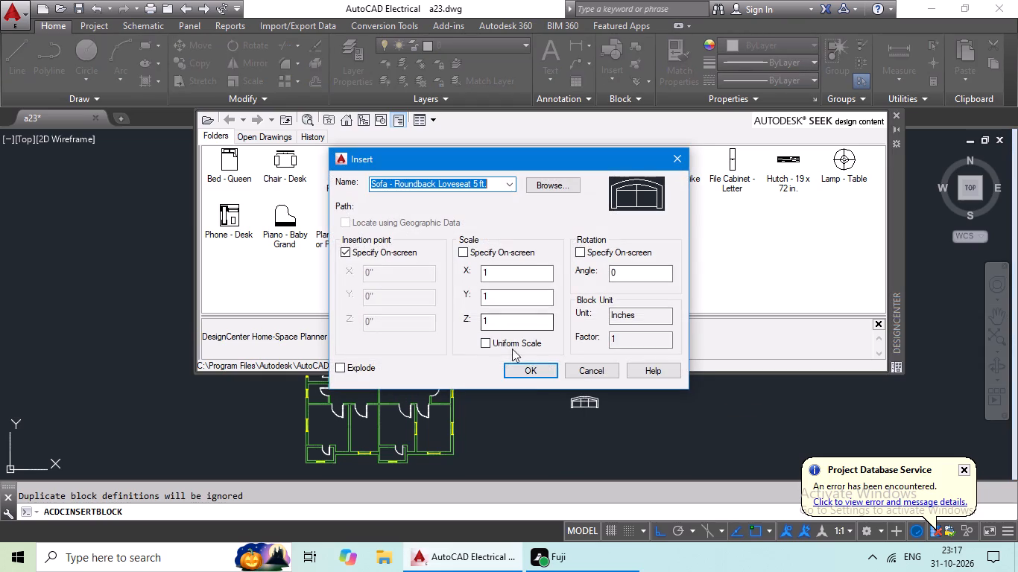
left_click(529, 372)
left_click(654, 395)
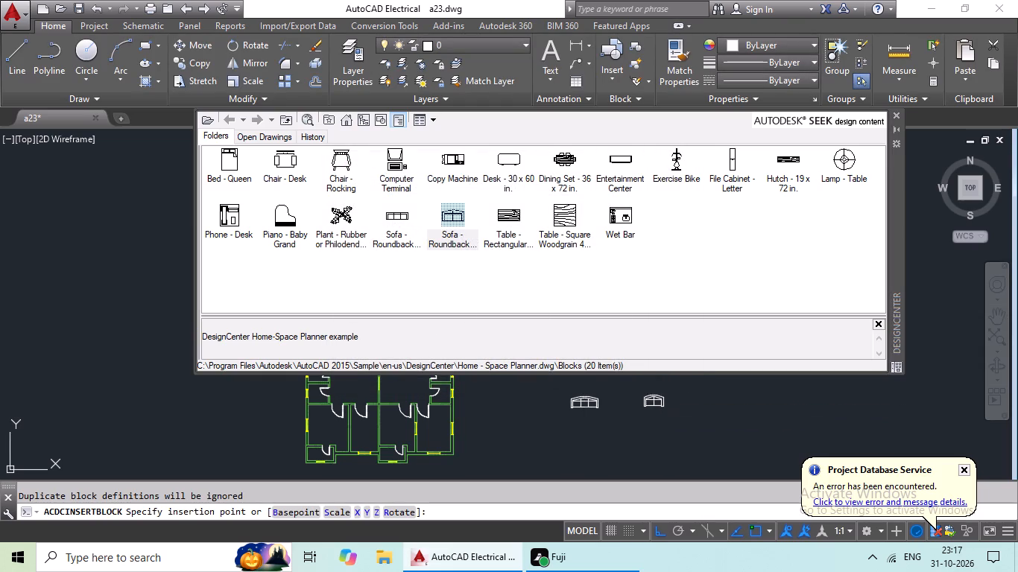
Insert the Bed - Queen block southwest of the 7 ft. sofa, in the empty area east of the plan.
double_click(233, 176)
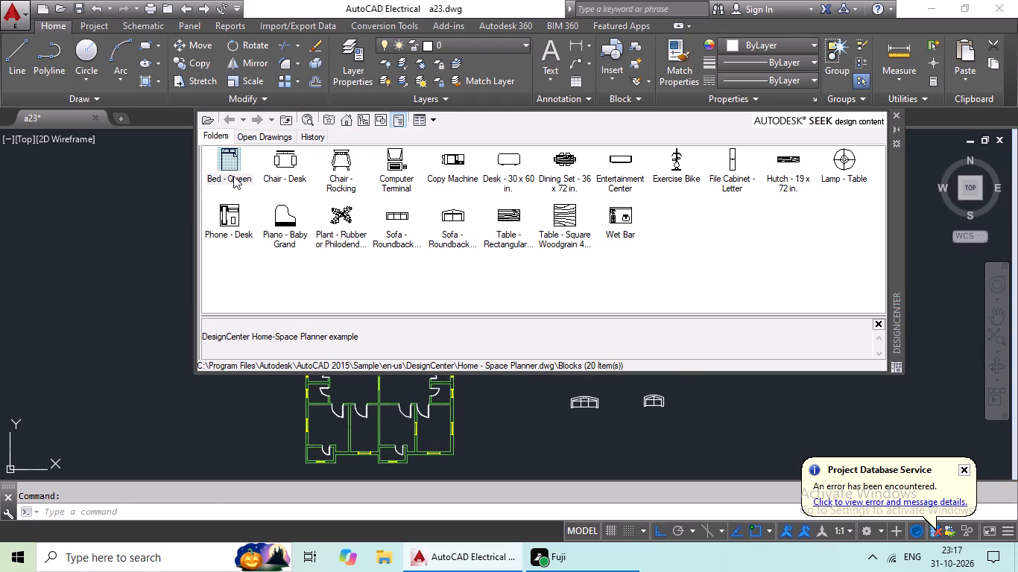
left_click(513, 364)
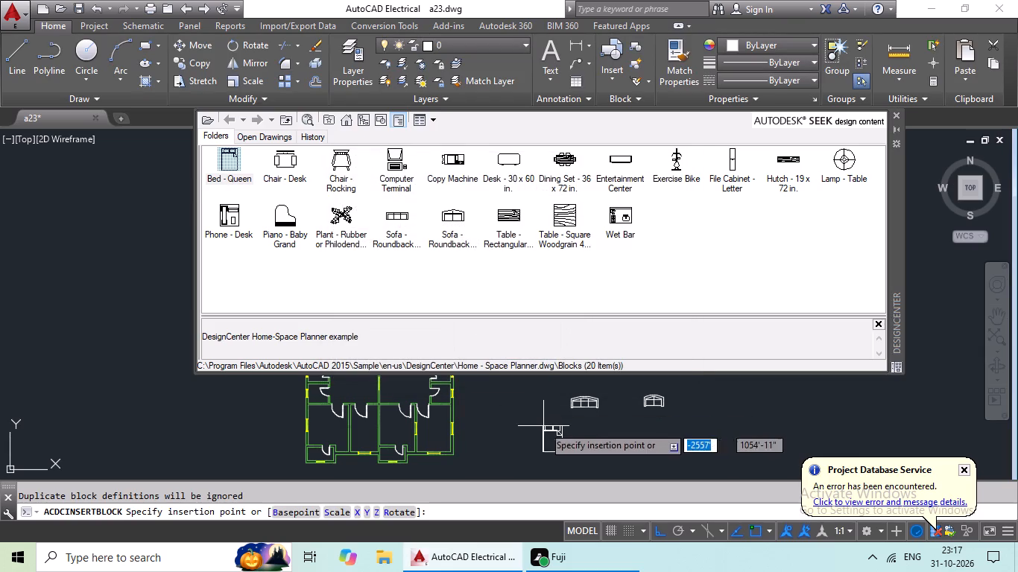
left_click_drag(545, 427, 551, 427)
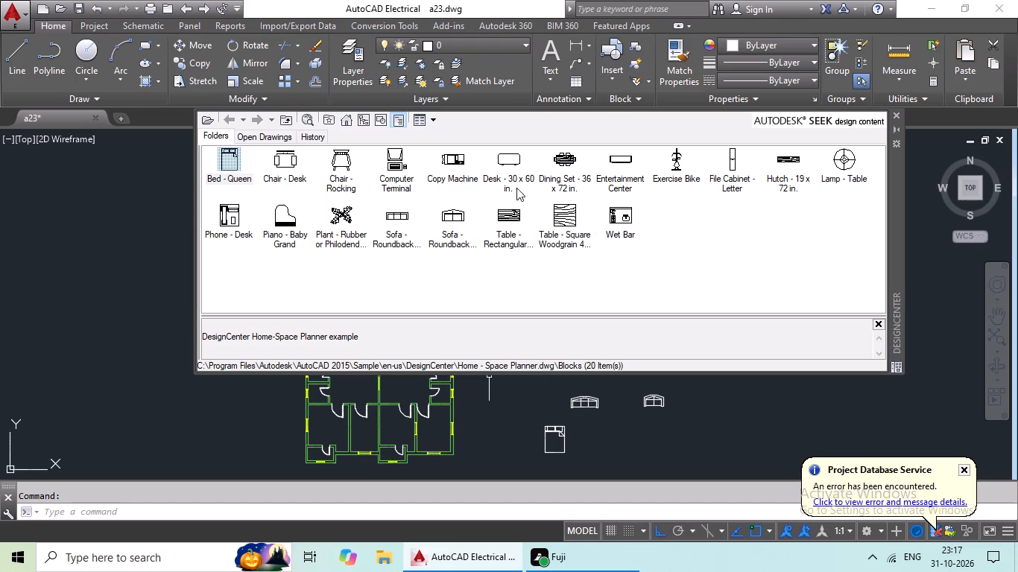
Insert the Desk - 30 x 60 in. block at scale 1 east of the queen bed, below the loveseat.
double_click(511, 165)
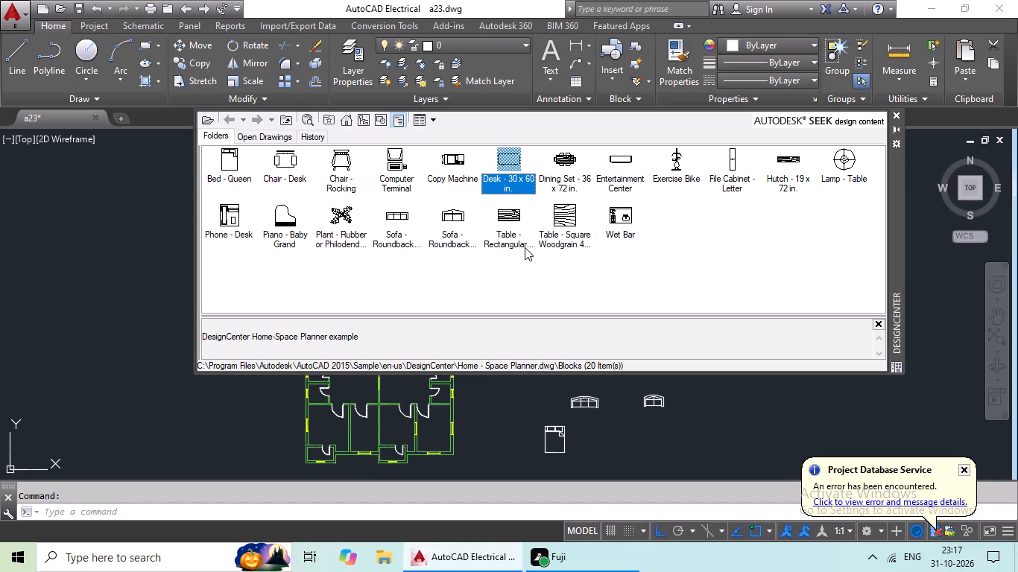
double_click(513, 182)
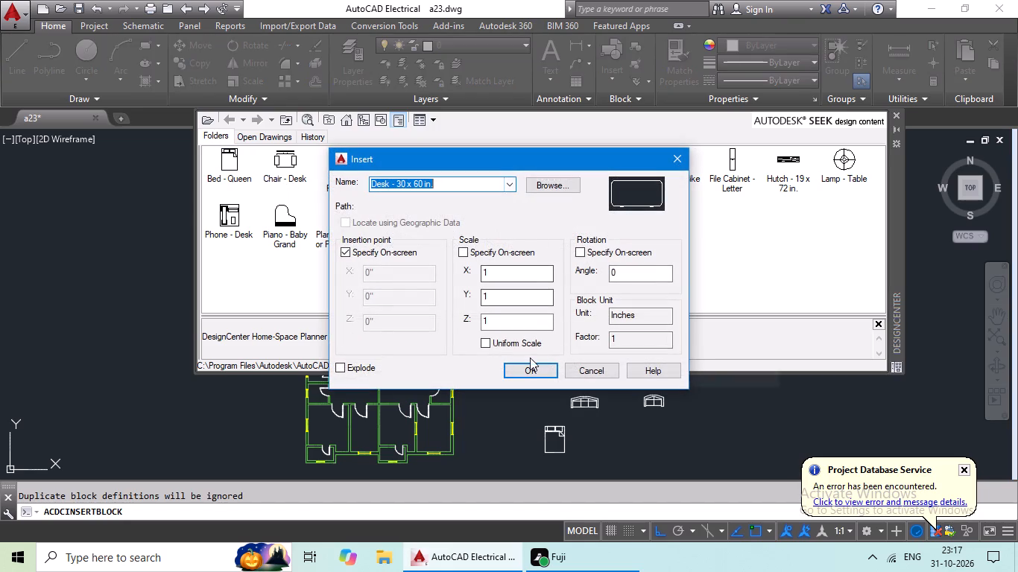
left_click(526, 362)
left_click(638, 433)
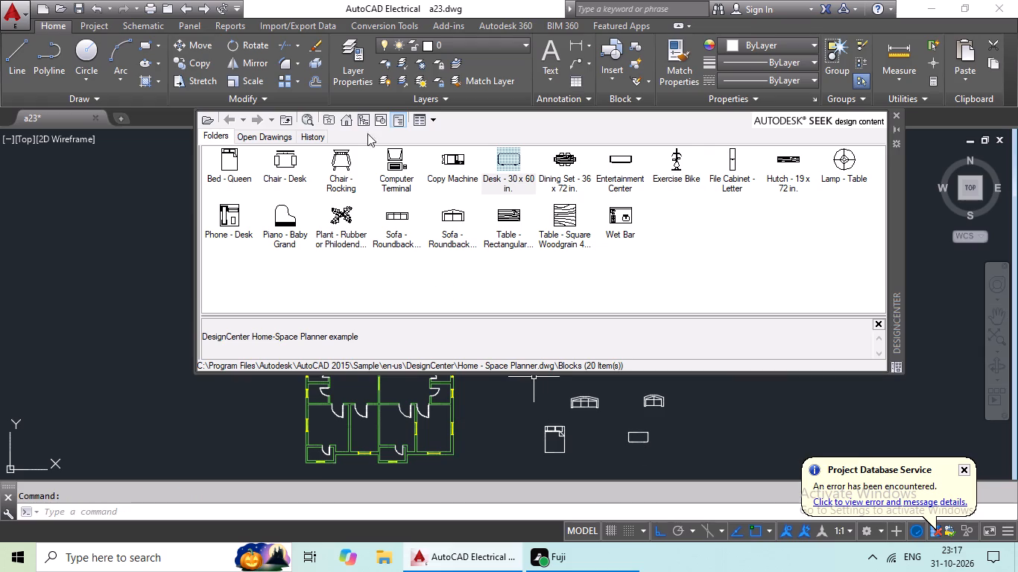
Insert the Sink-double - 36 in top block from Kitchens.dwg at scale 1, just east of the loveseat.
left_click(337, 121)
double_click(347, 121)
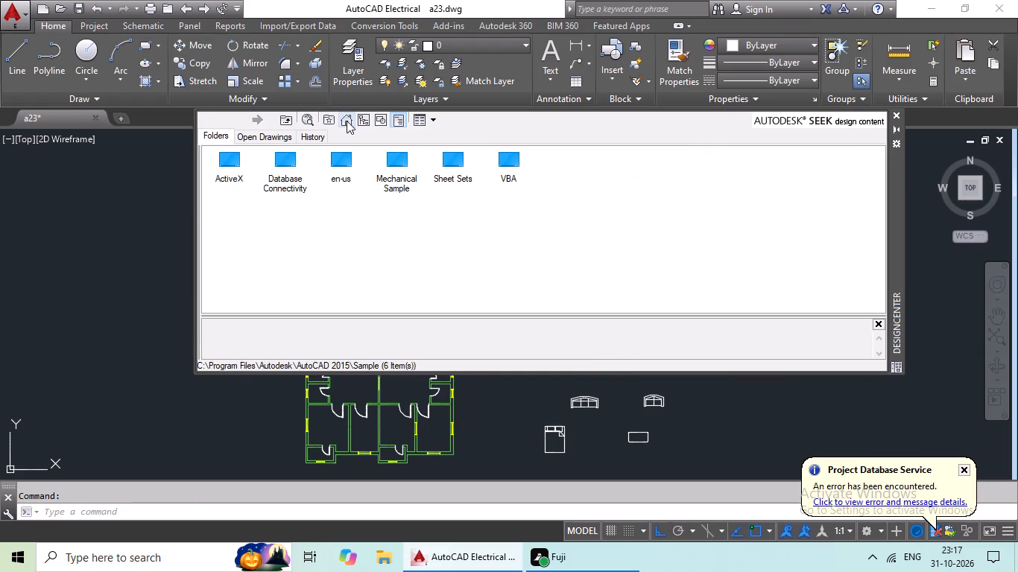
double_click(331, 164)
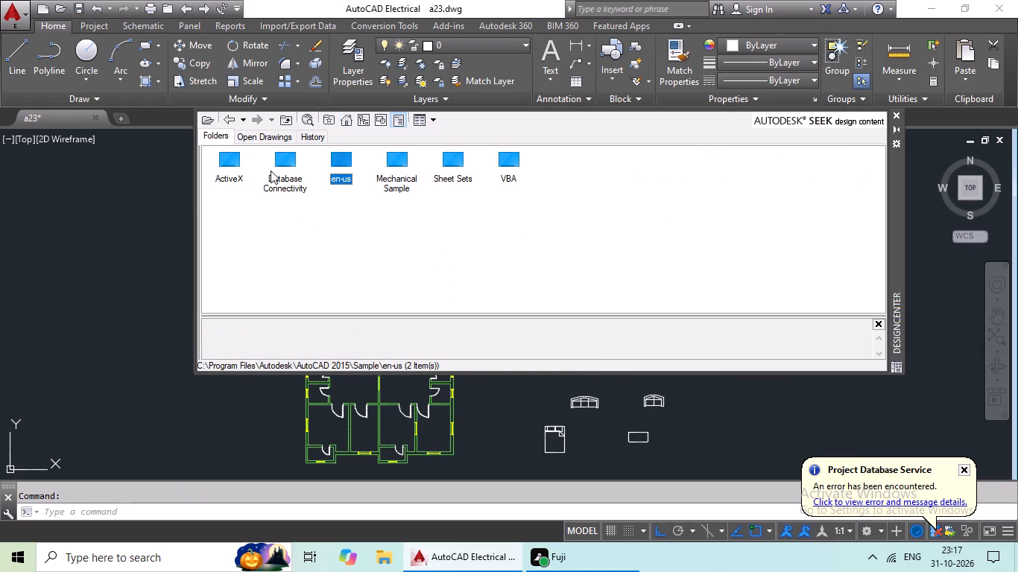
double_click(244, 164)
double_click(238, 168)
double_click(235, 177)
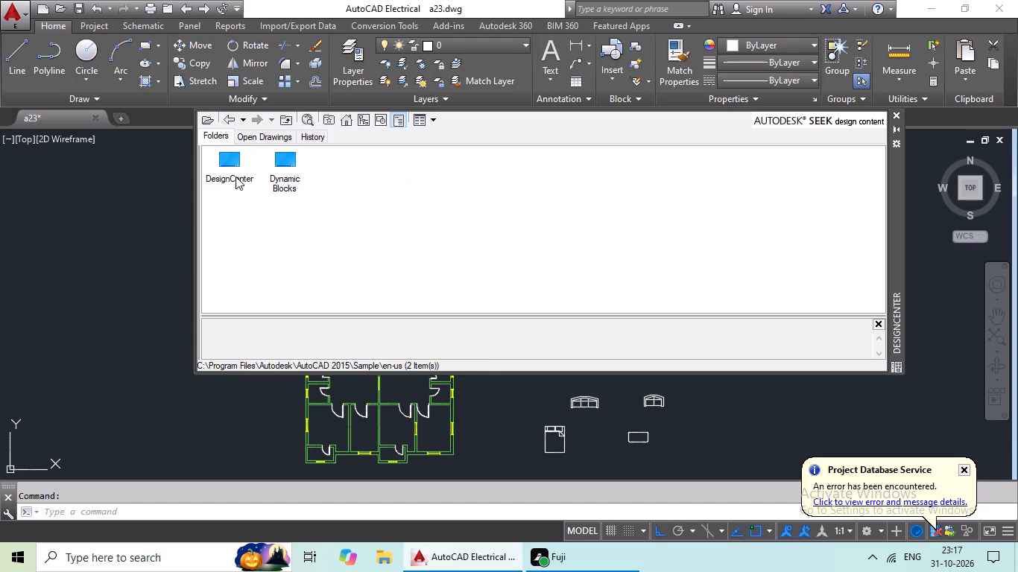
double_click(845, 166)
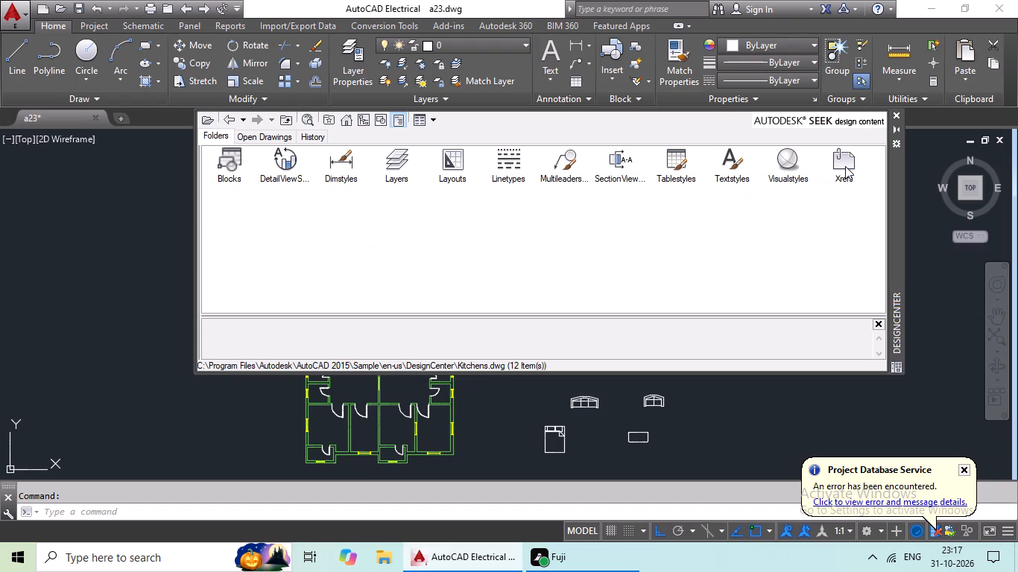
double_click(239, 176)
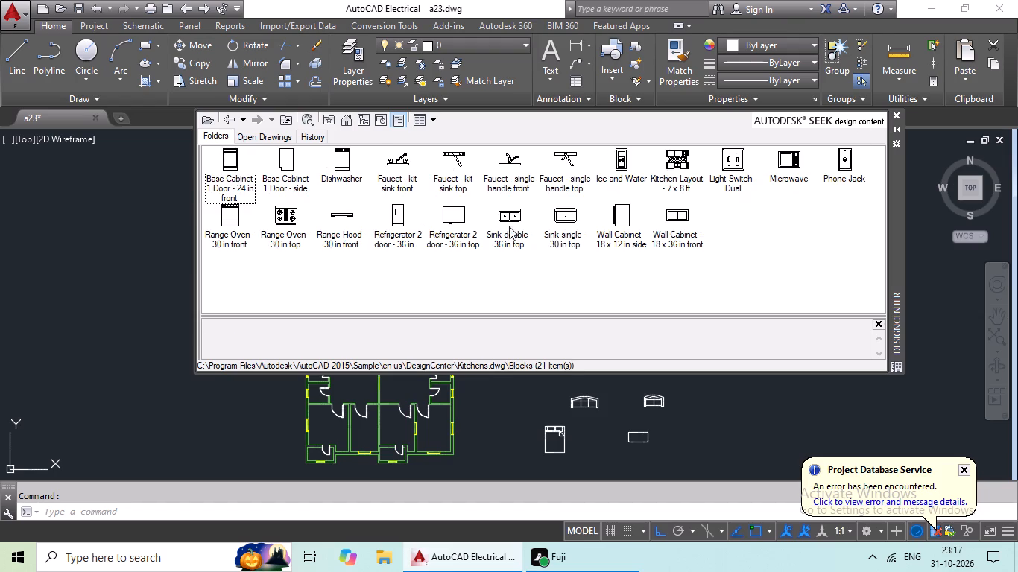
double_click(505, 223)
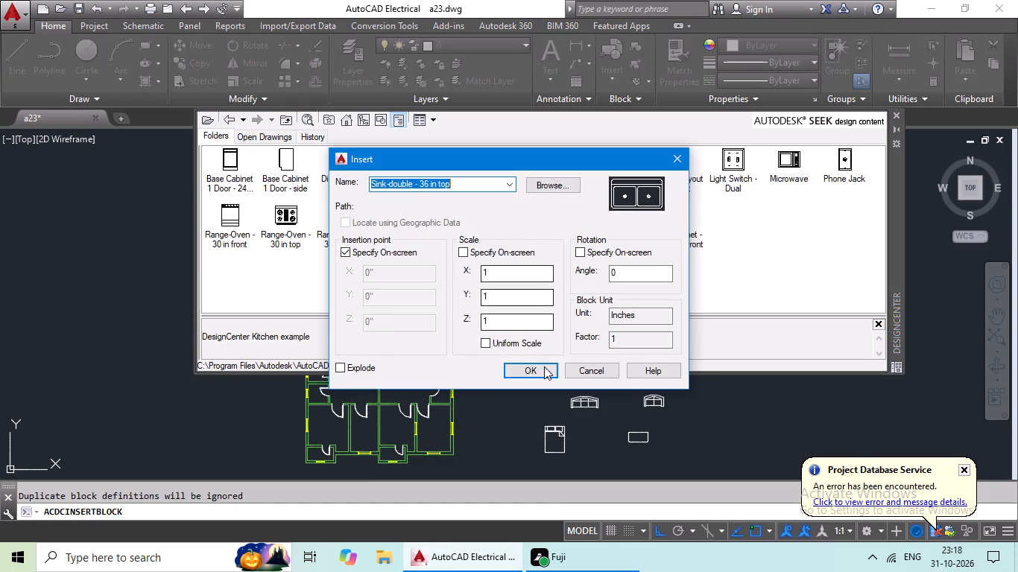
left_click(543, 366)
left_click(704, 395)
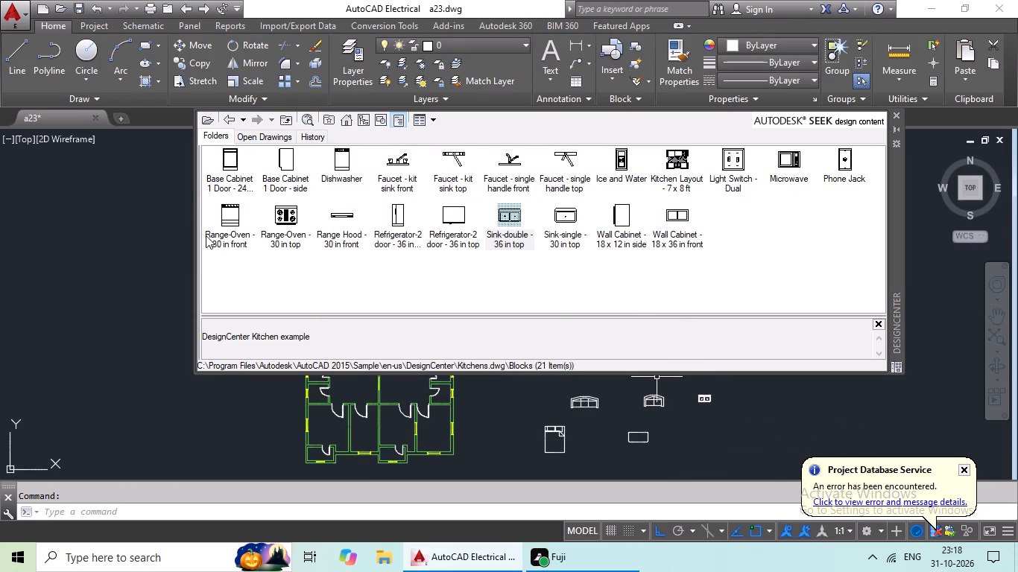
Insert the Range-Oven - 30 in top block at scale 1 directly below the double sink, east of the desk.
double_click(275, 229)
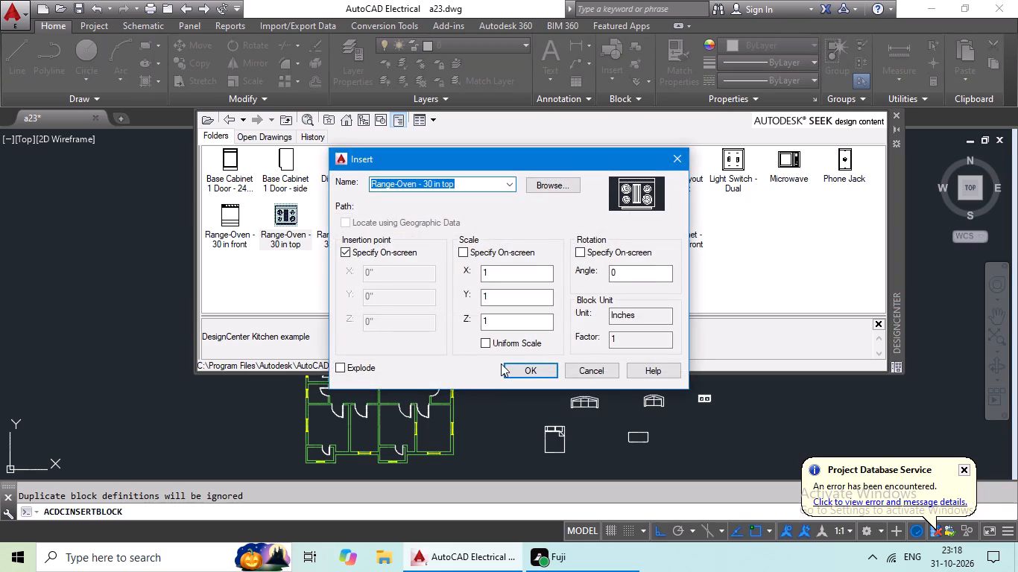
left_click(510, 366)
left_click(704, 430)
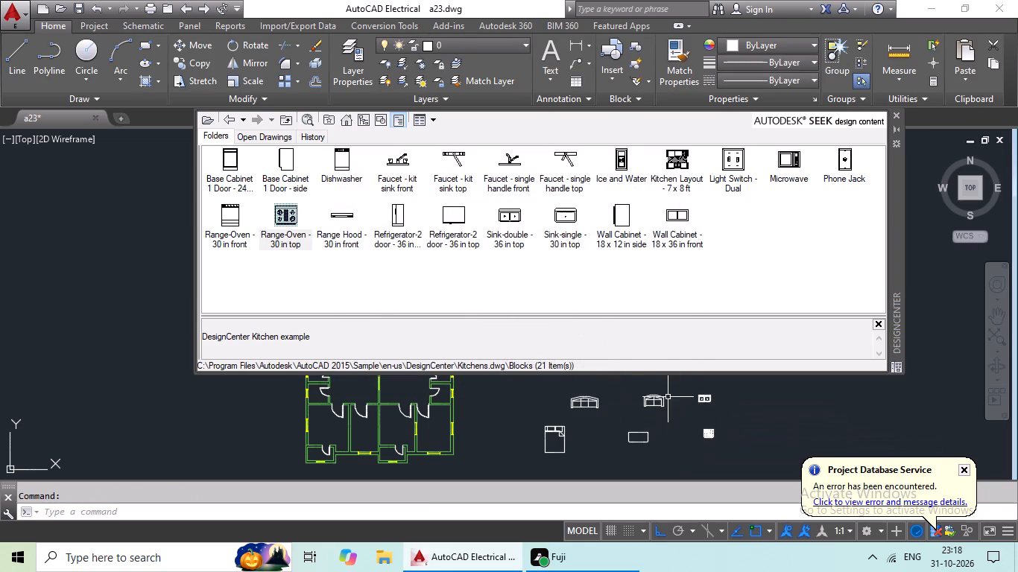
Insert the Toilet - top block from House Designer.dwg southeast of the desk, in the empty area east of the plan.
double_click(344, 127)
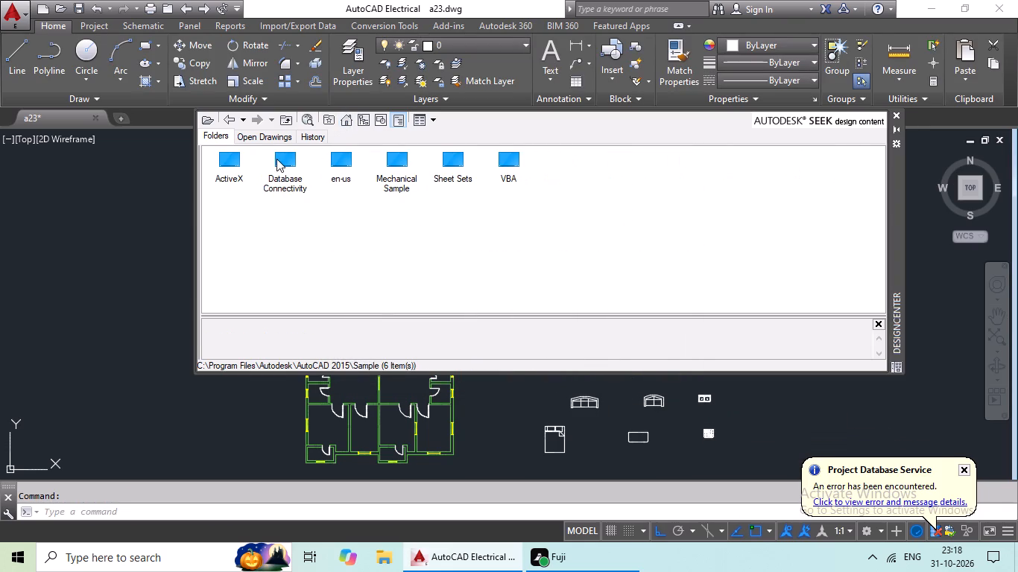
double_click(335, 163)
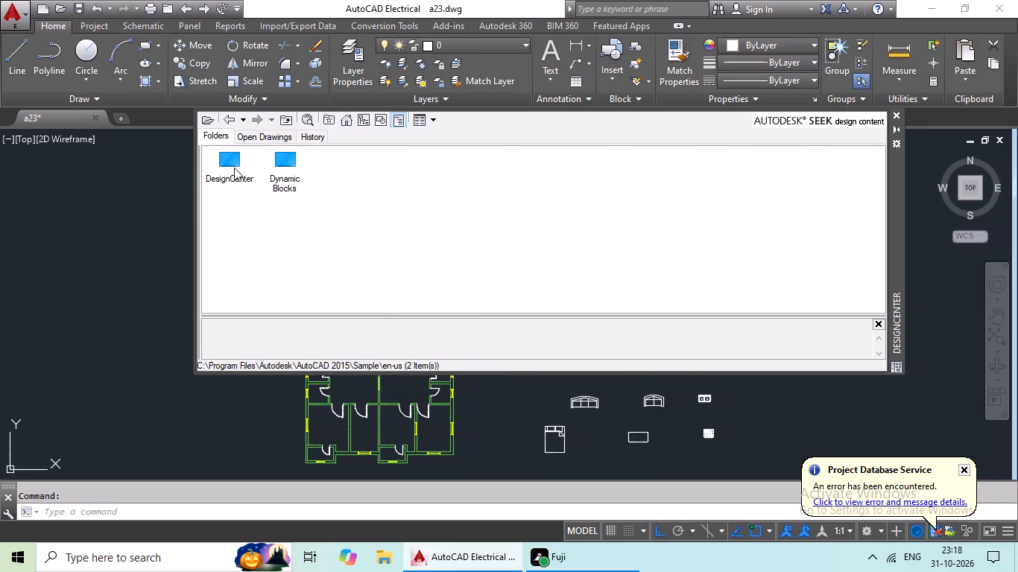
double_click(234, 168)
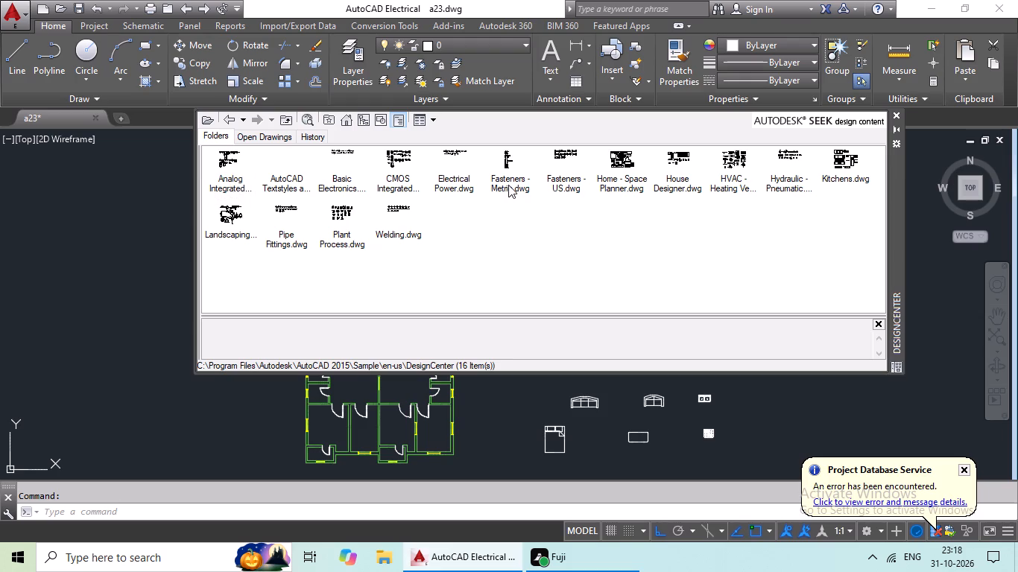
double_click(676, 174)
left_click(237, 156)
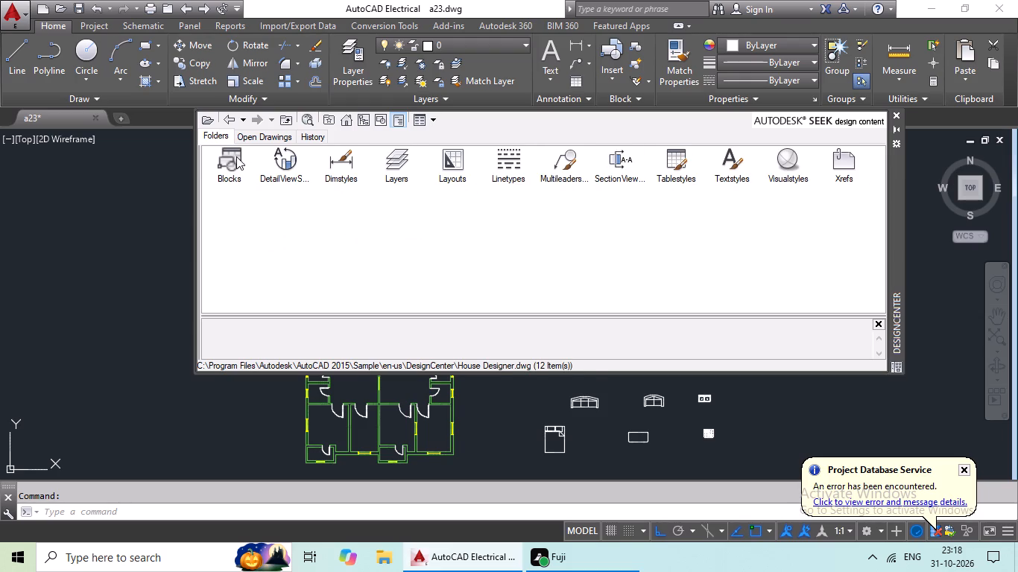
left_click(236, 156)
double_click(448, 223)
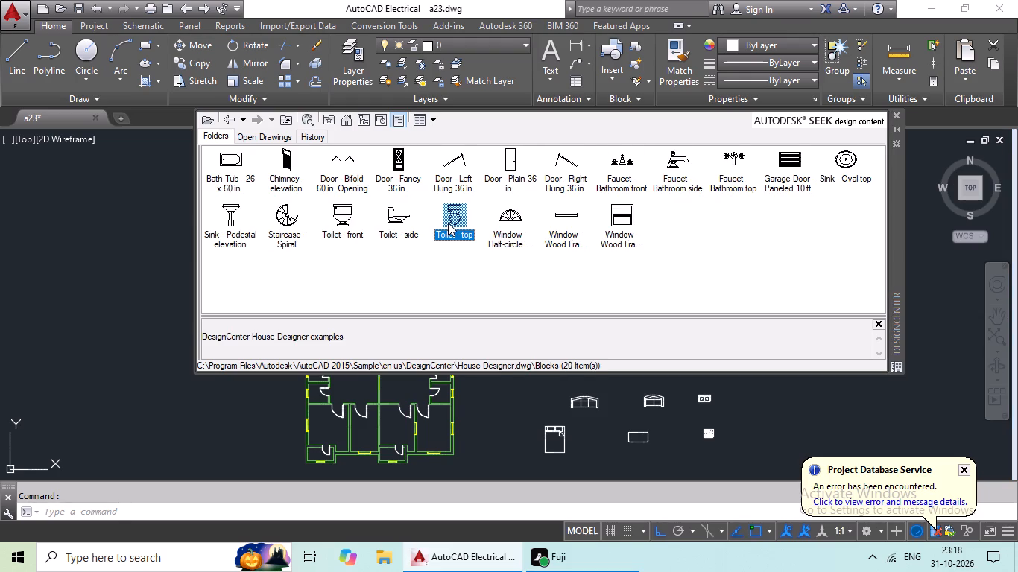
left_click(531, 375)
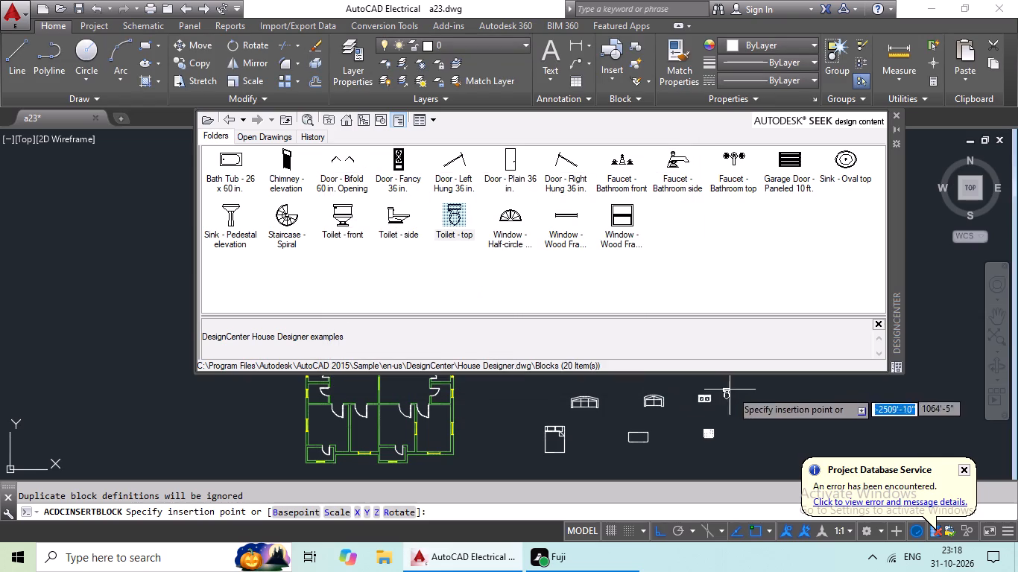
left_click(674, 450)
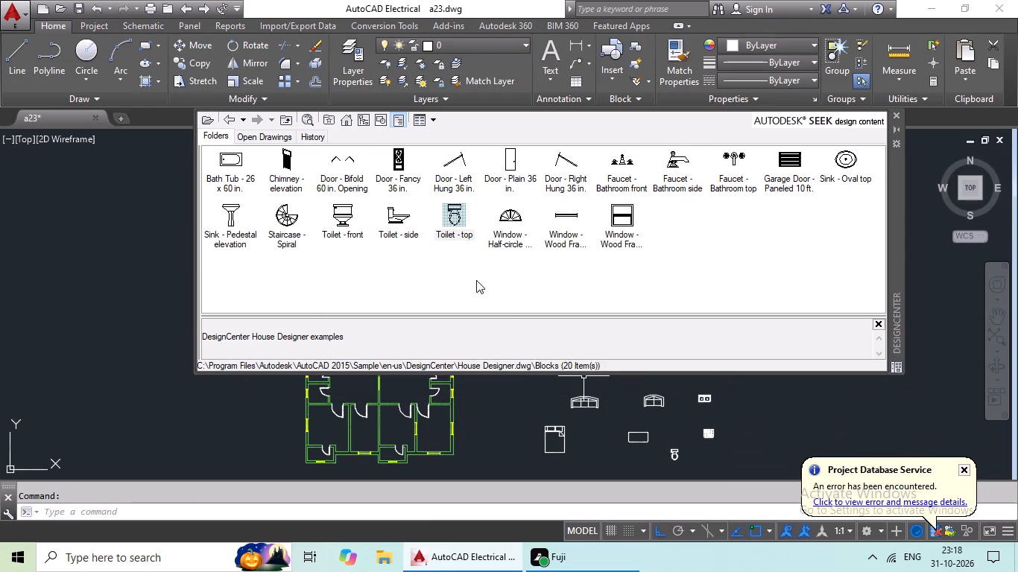
Insert a second Toilet - top block at scale 1 just southeast of the first toilet and close DesignCenter.
double_click(444, 220)
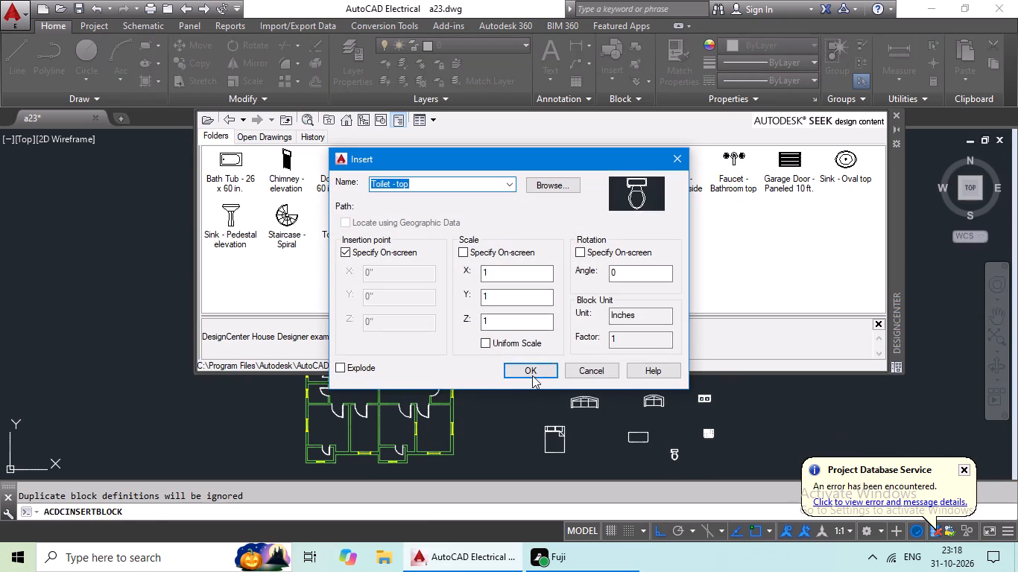
left_click(532, 375)
left_click(698, 456)
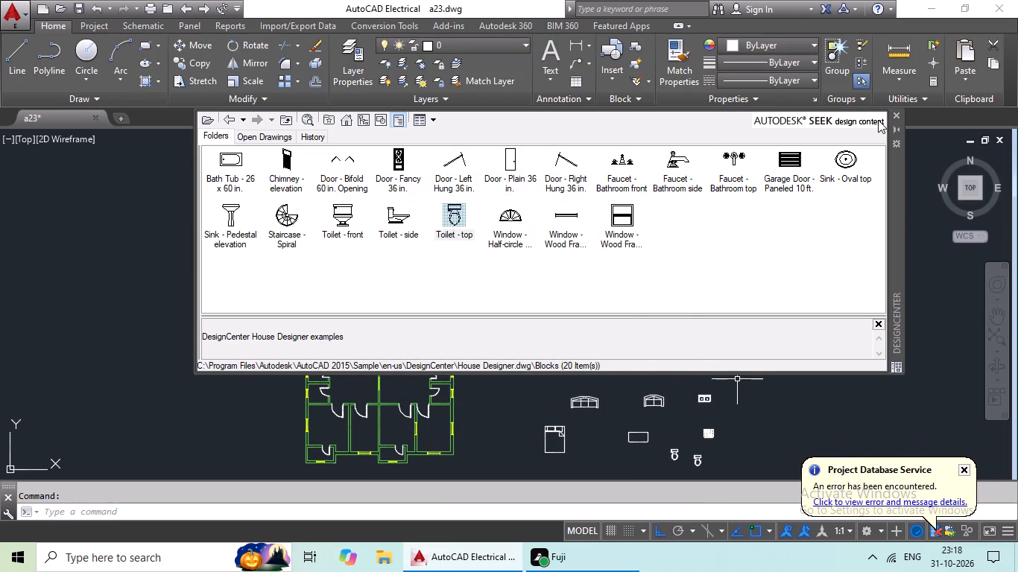
left_click(894, 115)
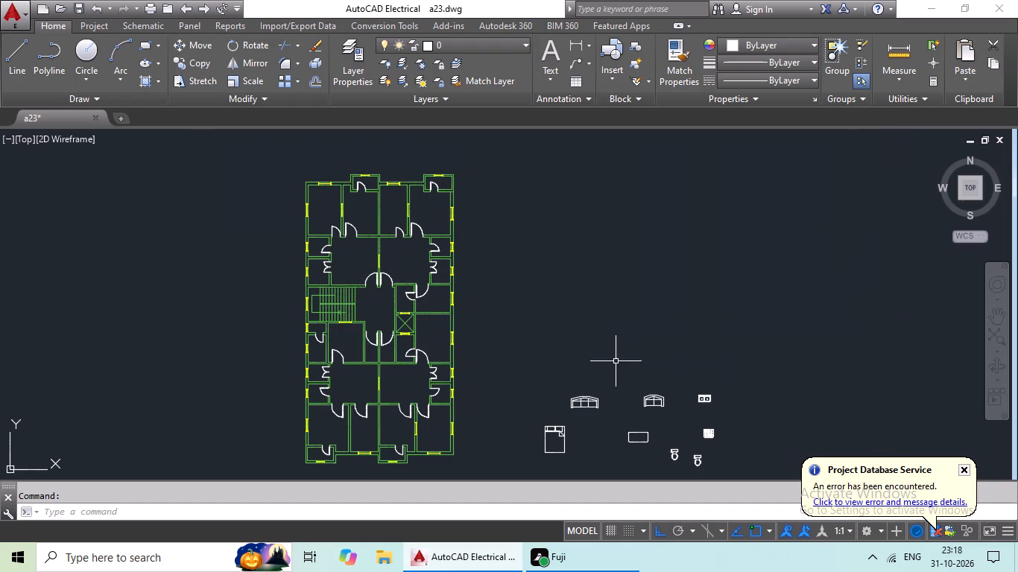
Rotate the queen bed 90° clockwise about its northeast corner so that its pillows face east.
middle_click_drag(599, 258, 600, 177)
scroll(549, 373, "up", 2)
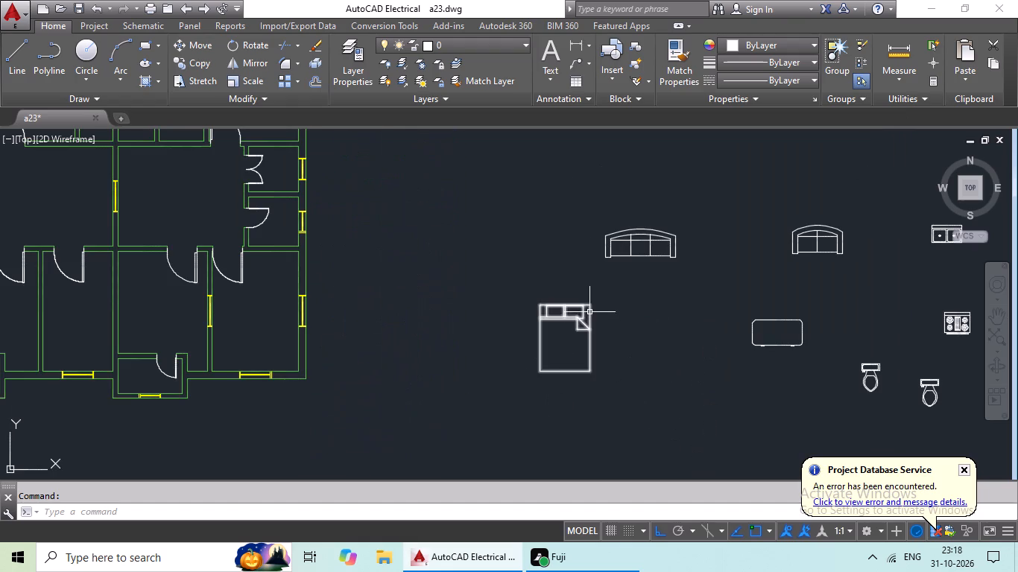
left_click(589, 312)
left_click(255, 49)
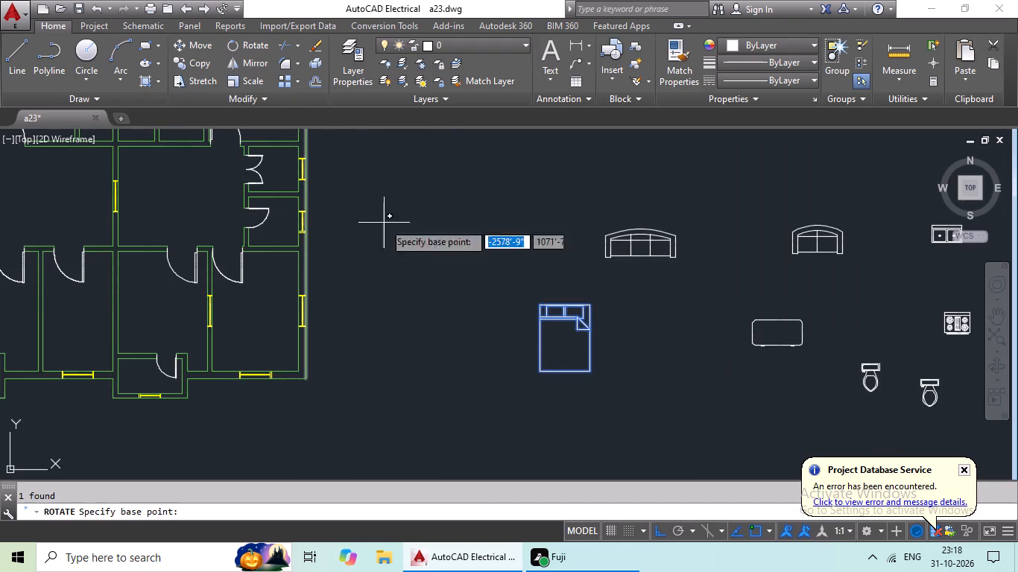
left_click_drag(591, 305, 601, 323)
left_click(613, 398)
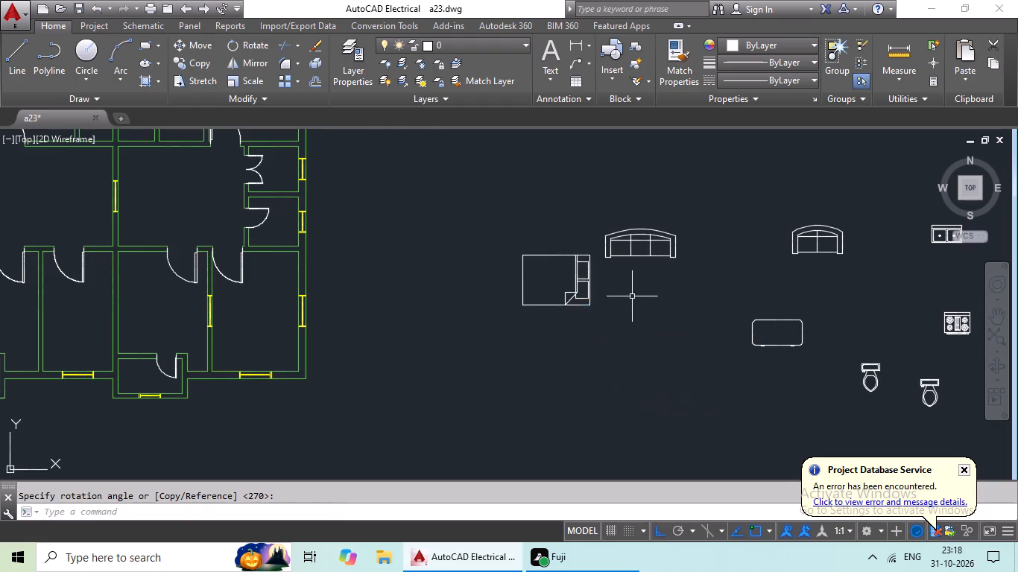
Scale the rotated queen bed by reference from its headboard edge, using its full length, to a new length of about 4'-2".
scroll(632, 296, "down", 3)
scroll(632, 290, "up", 3)
left_click(563, 290)
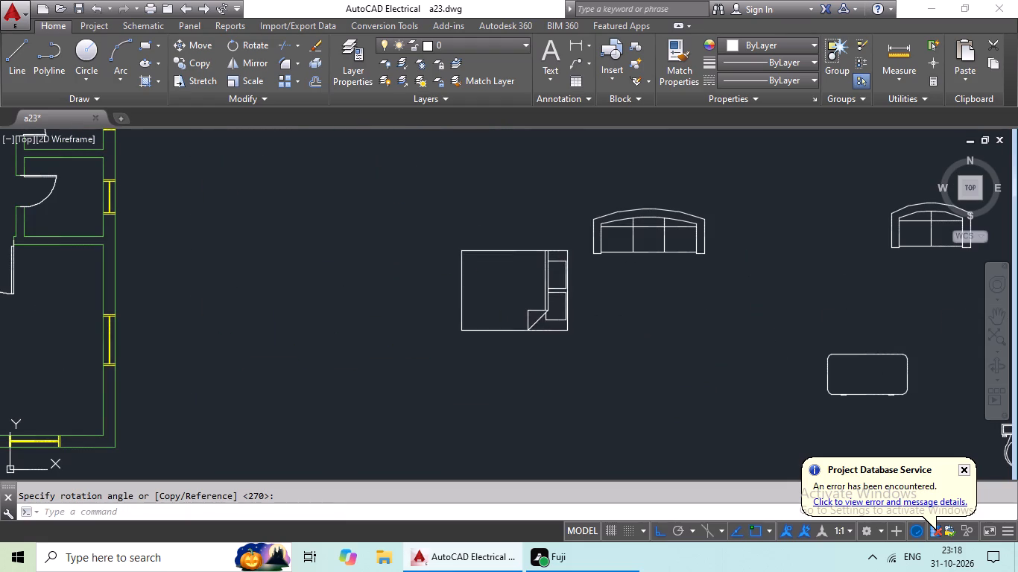
left_click(232, 82)
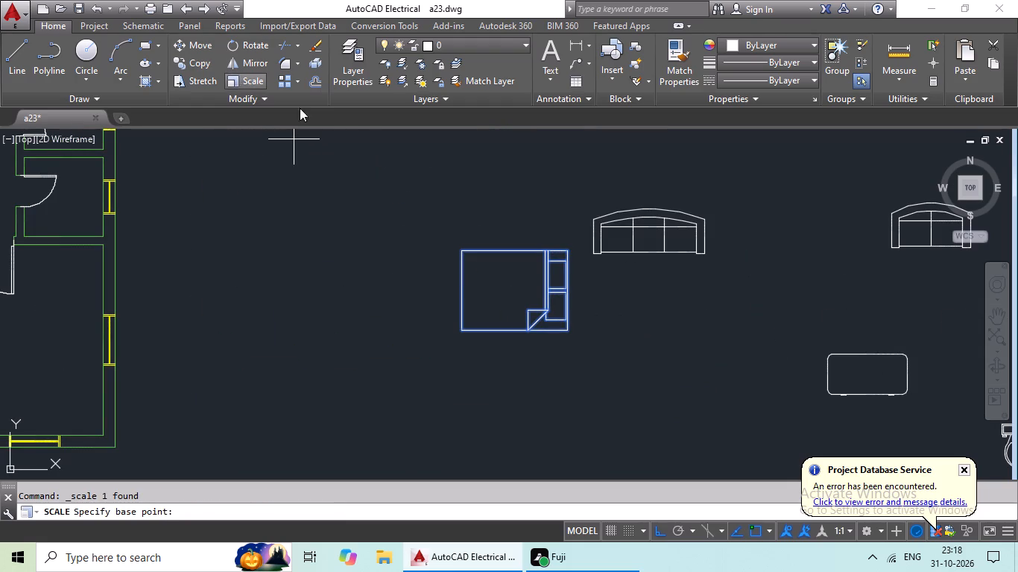
scroll(568, 274, "up", 3)
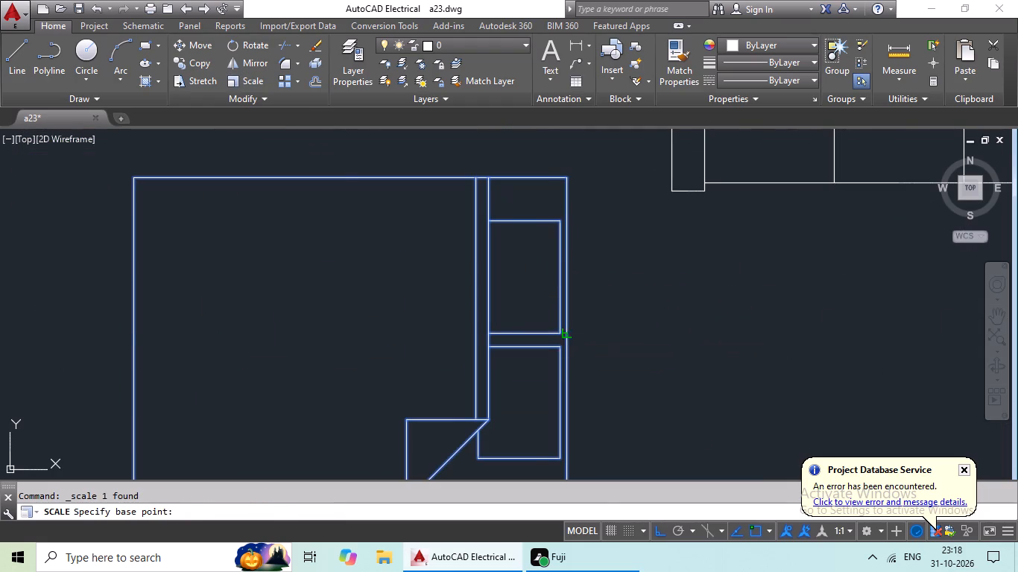
left_click(564, 337)
left_click(269, 518)
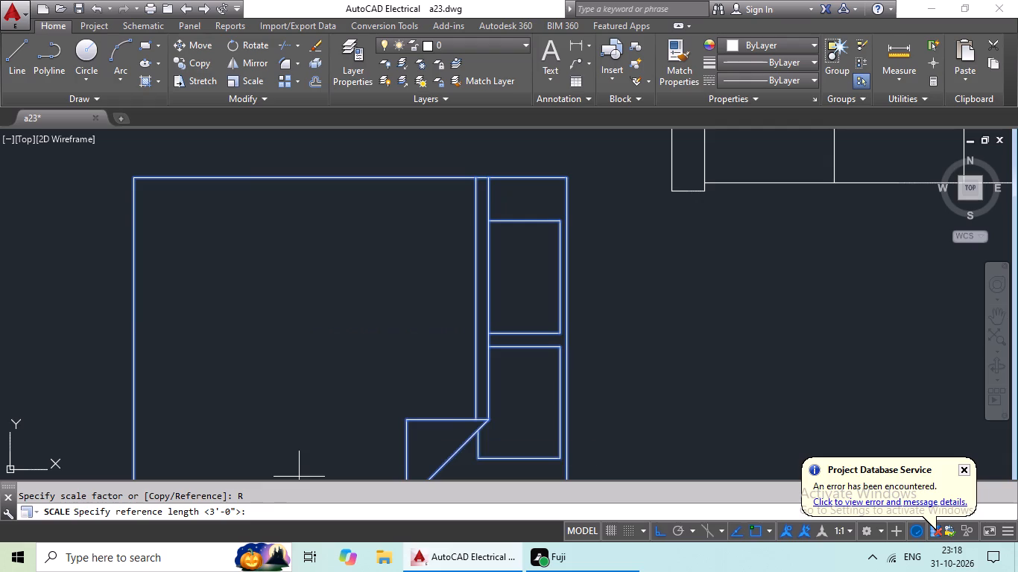
left_click(568, 341)
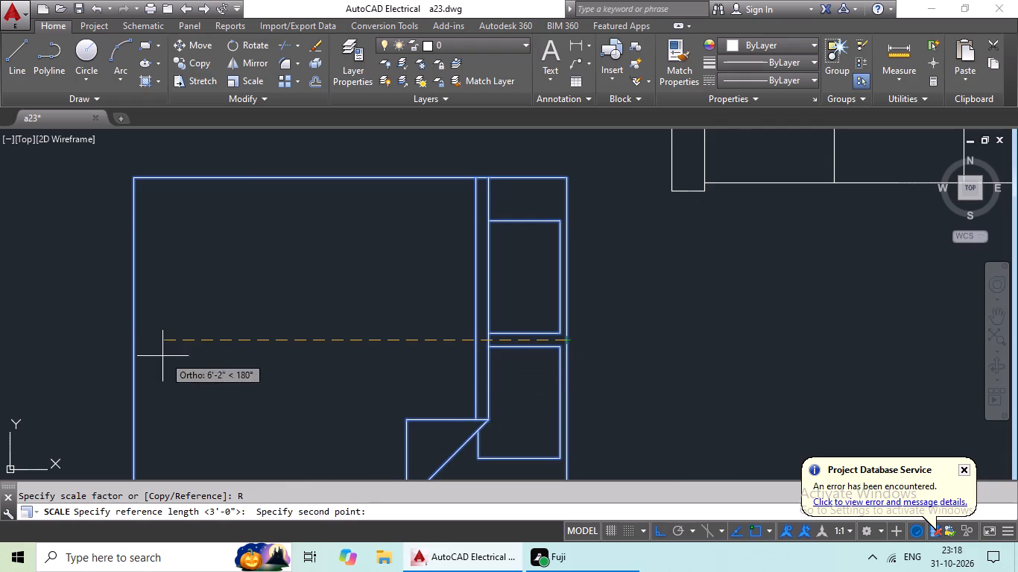
left_click(133, 341)
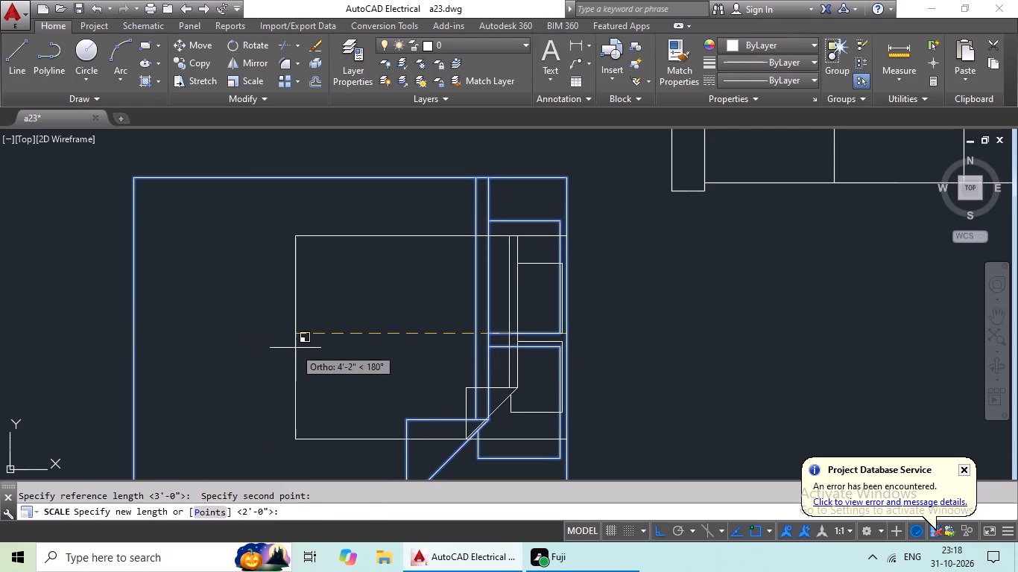
left_click(295, 348)
scroll(408, 325, "down", 3)
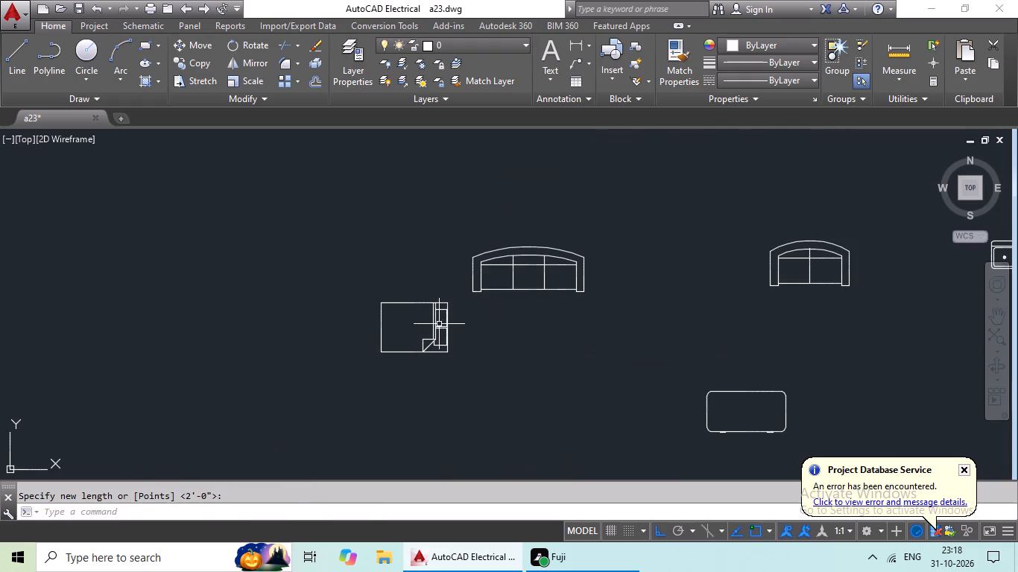
Copy the scaled queen bed into the second bedroom from the west on the plan's north side, near its east wall.
left_click(442, 324)
left_click(439, 330)
key("ctrl+c")
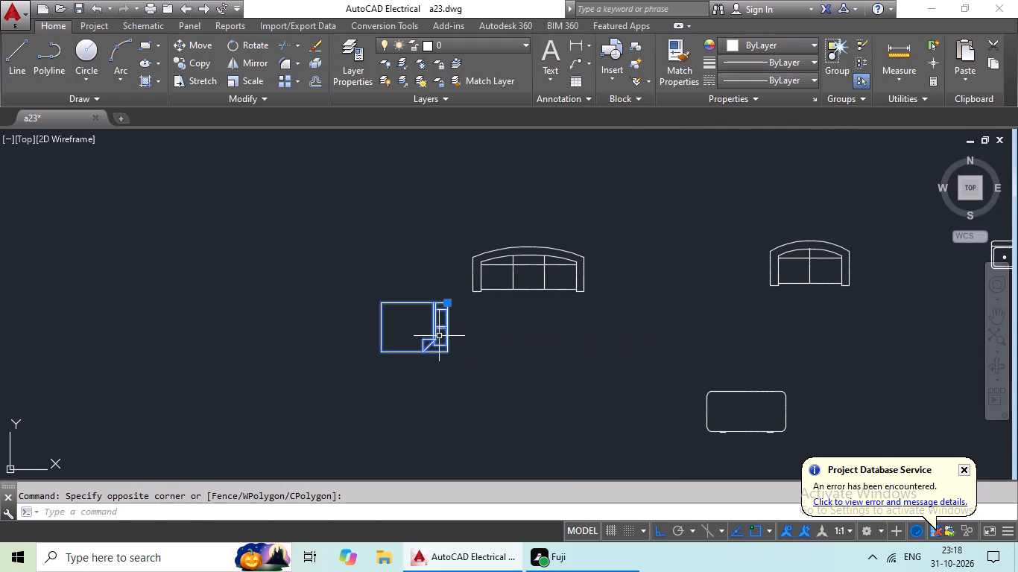
key("ctrl+v")
middle_click_drag(426, 314, 434, 327)
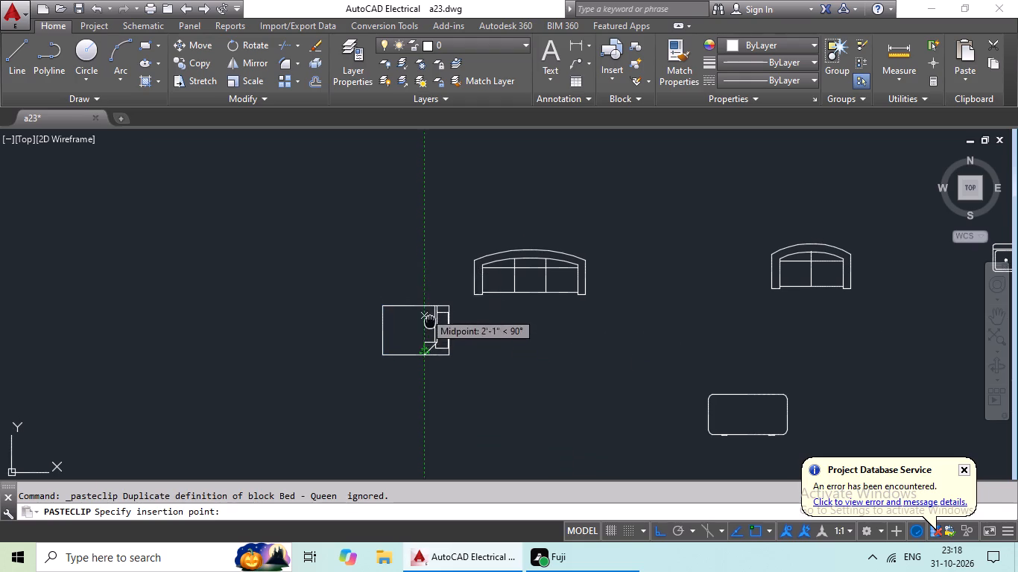
middle_click_drag(434, 327, 524, 404)
scroll(523, 357, "down", 2)
middle_click_drag(443, 332, 484, 423)
middle_click(487, 426)
middle_click_drag(509, 305, 528, 471)
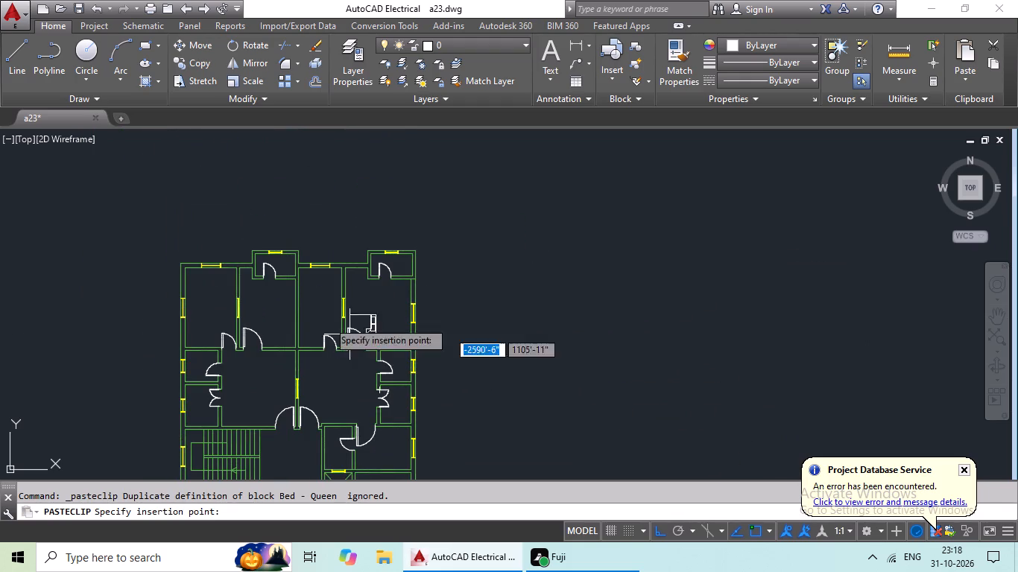
scroll(256, 293, "up", 3)
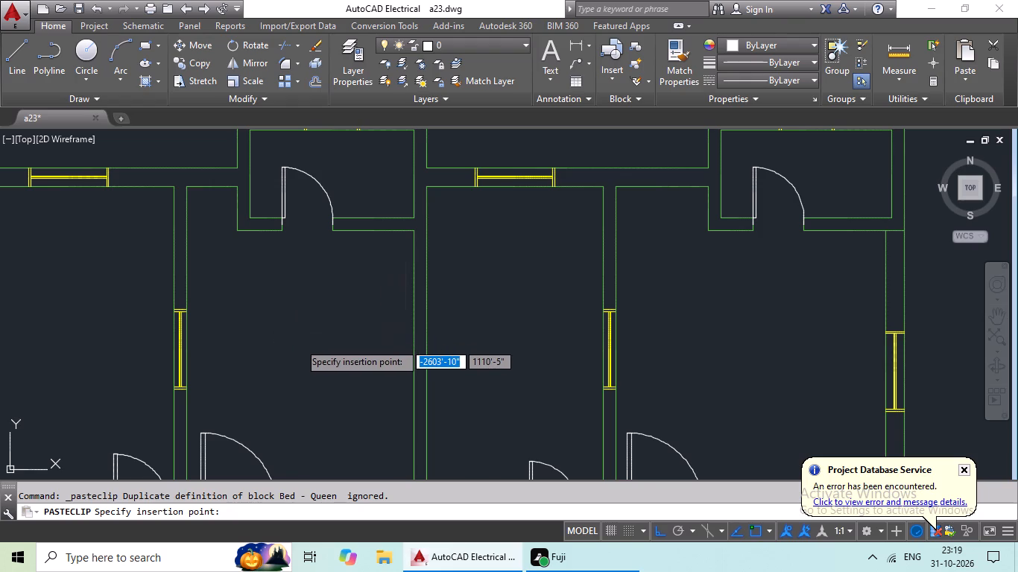
left_click(299, 343)
scroll(399, 314, "down", 1)
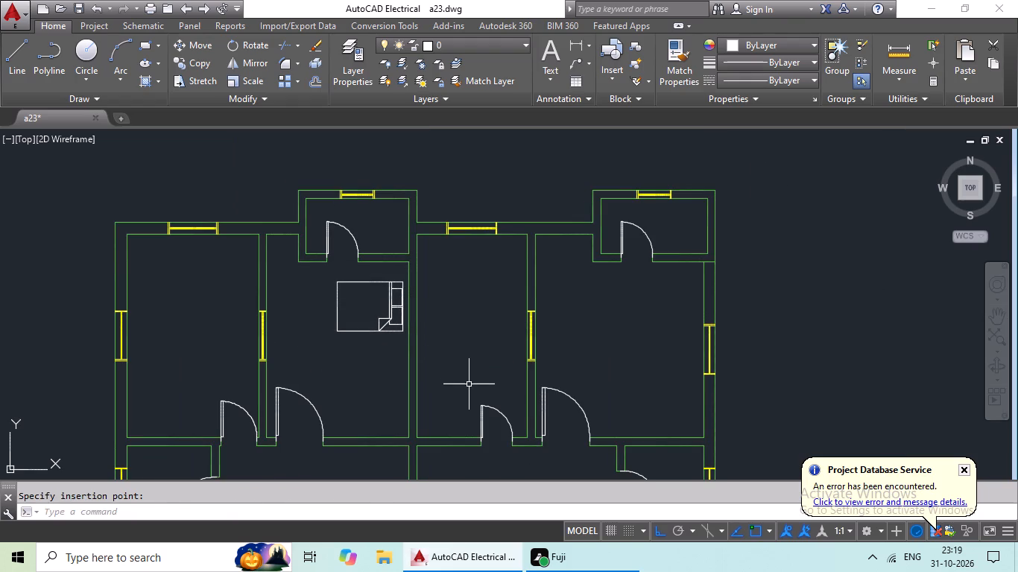
Paste a copy of the east-facing queen bed into the plan's northeast bedroom, near its east wall.
key("ctrl+v")
scroll(604, 337, "up", 1)
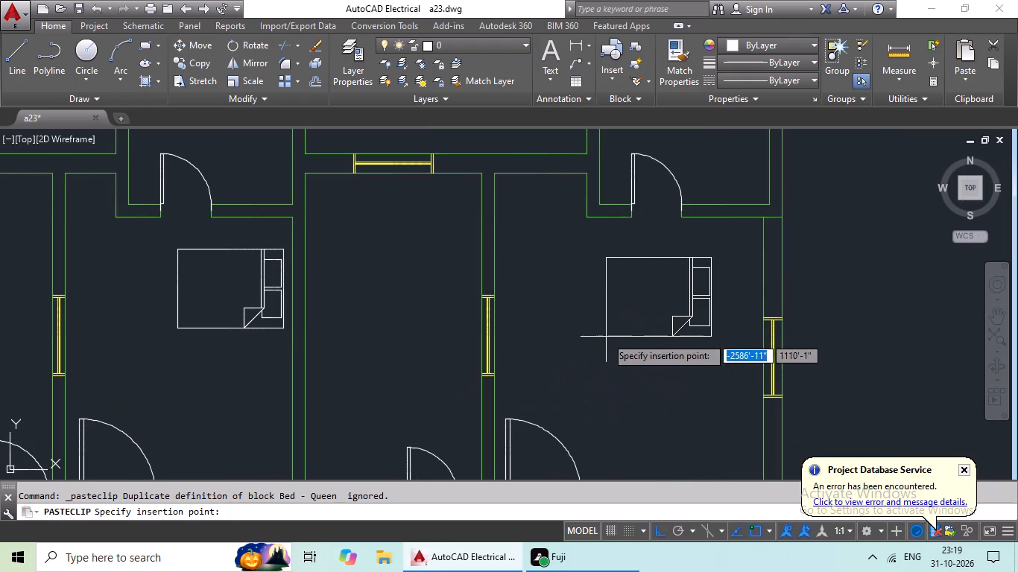
left_click(648, 334)
Paste another east-facing queen bed into the east-side room northeast of the crossed shaft, near the room's northeast corner.
key("ctrl+v")
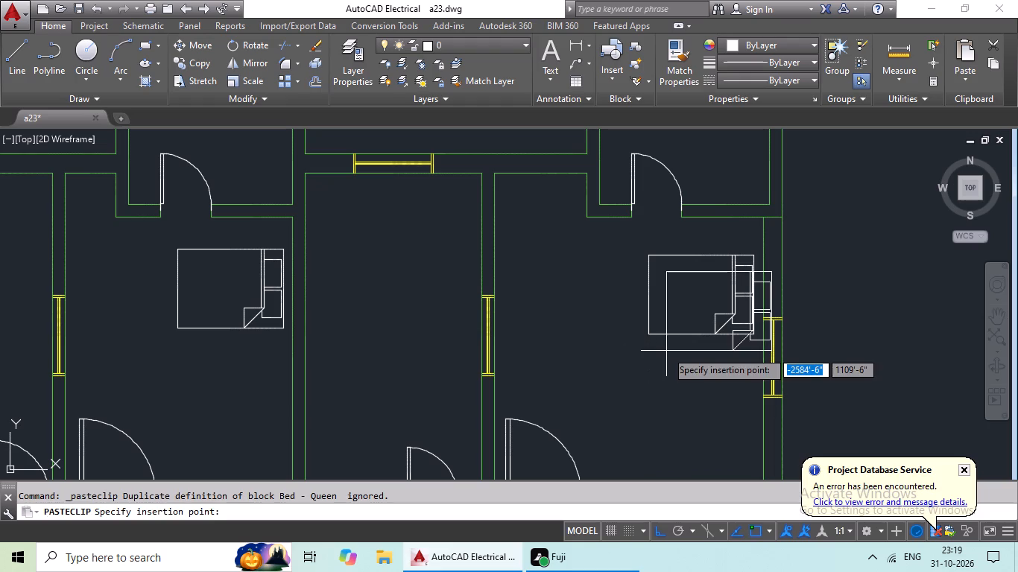
middle_click_drag(607, 363, 587, 214)
scroll(626, 335, "down", 1)
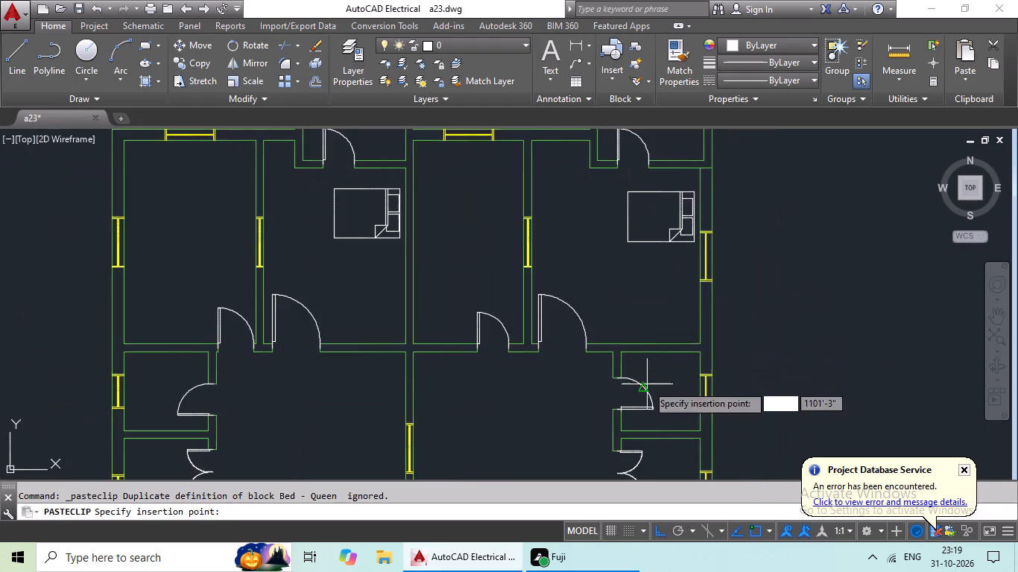
middle_click_drag(647, 383, 592, 235)
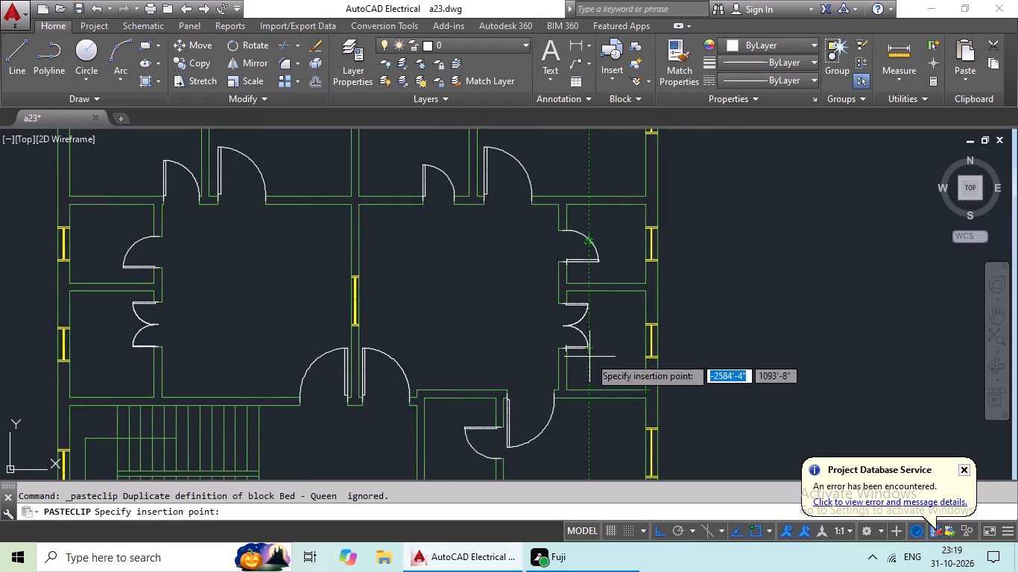
scroll(475, 369, "down", 1)
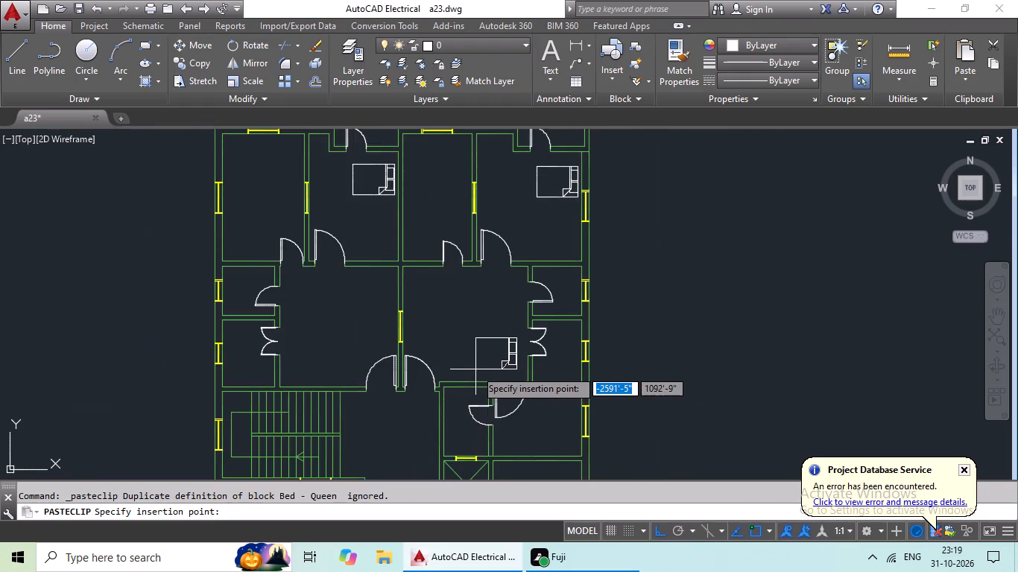
scroll(475, 369, "down", 1)
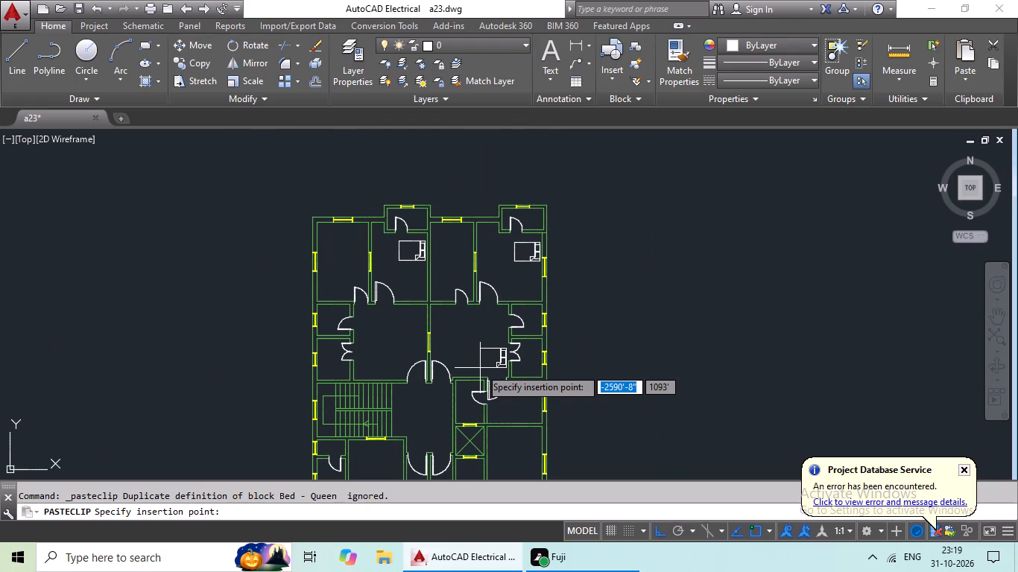
middle_click_drag(499, 381, 472, 291)
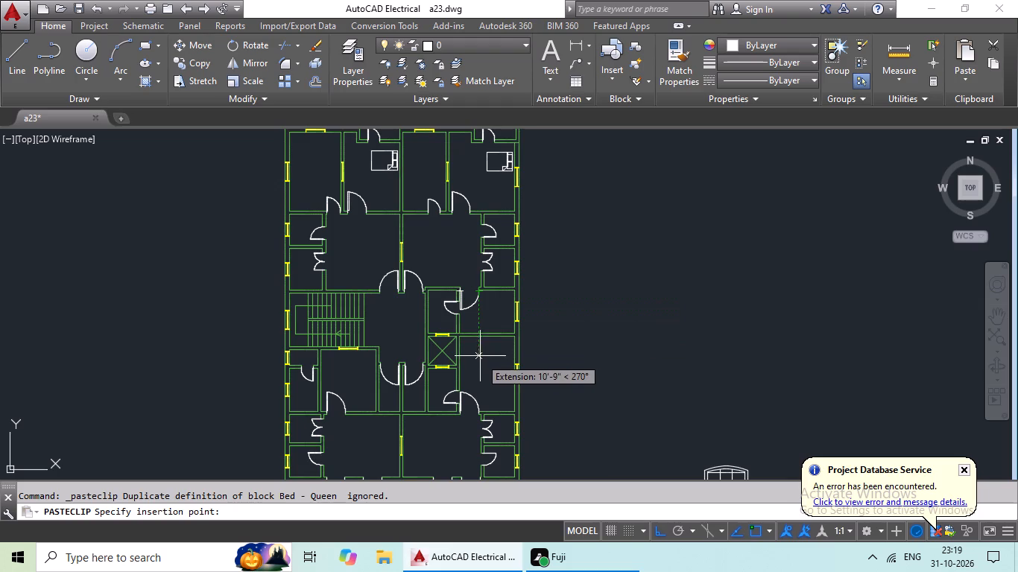
scroll(490, 323, "up", 3)
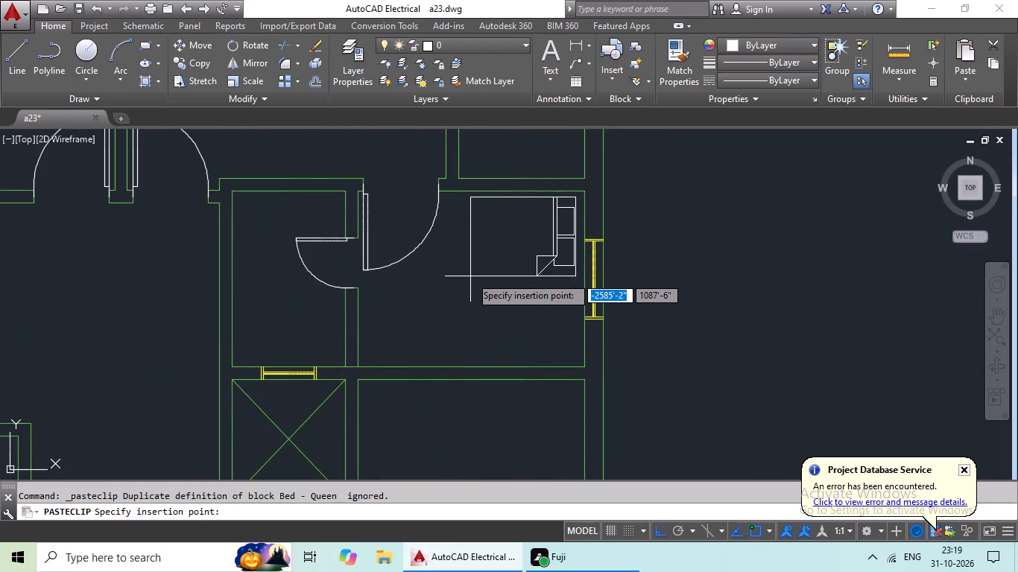
left_click(470, 276)
Paste another east-facing queen bed into the room directly south of the staircase, near its northeast corner.
key("ctrl+v")
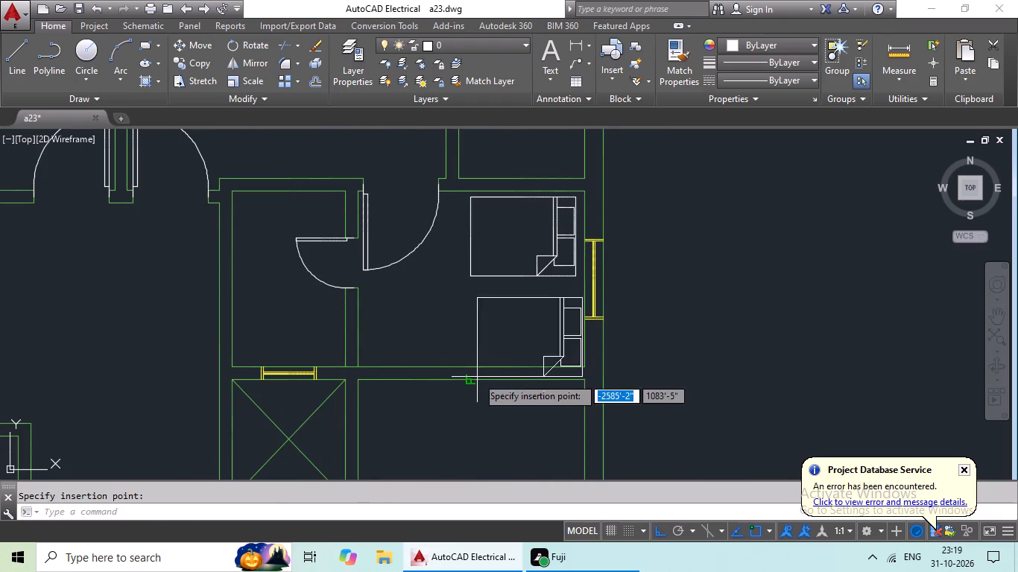
middle_click_drag(442, 457, 441, 309)
scroll(443, 287, "down", 2)
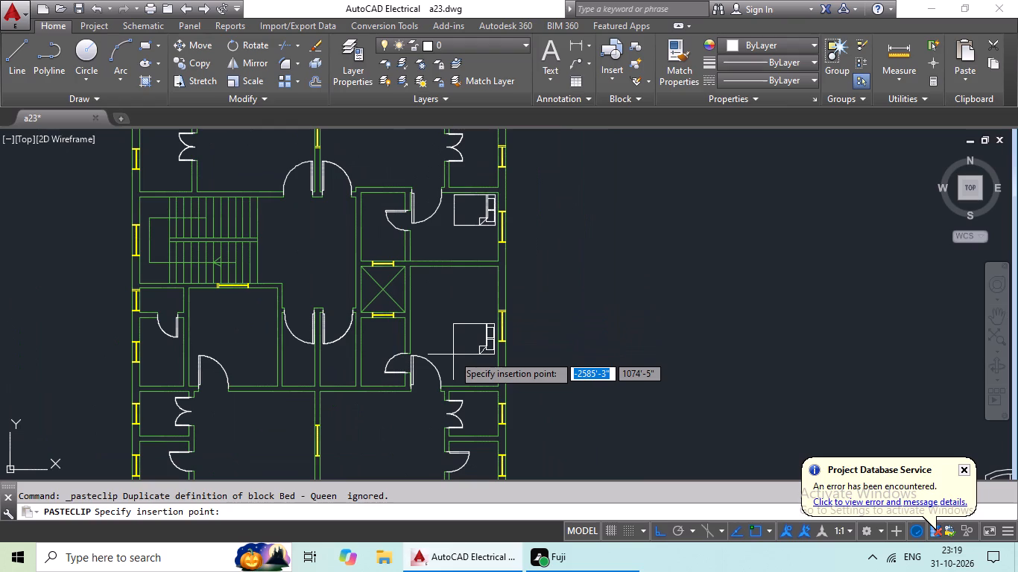
middle_click_drag(436, 355, 546, 306)
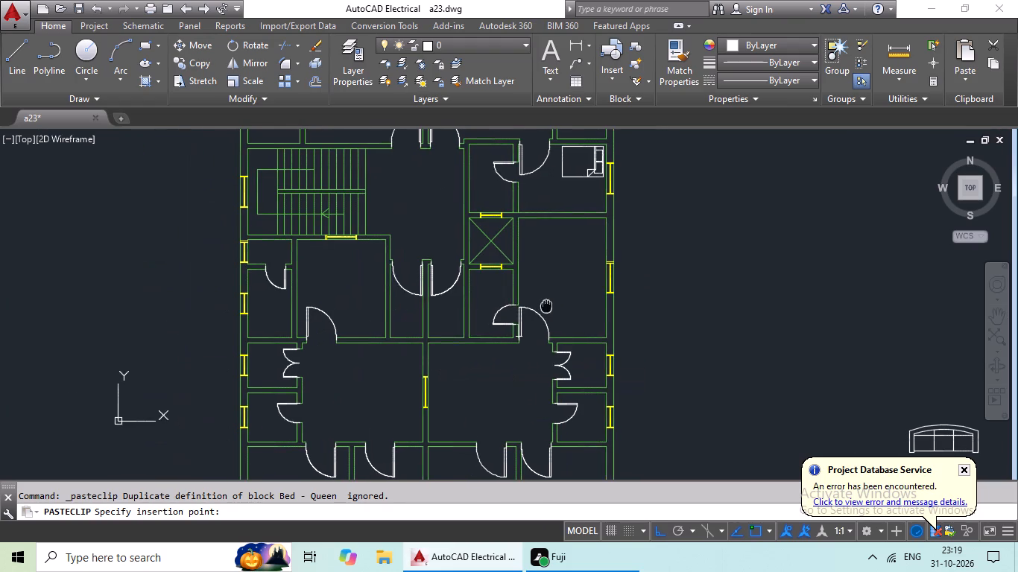
middle_click_drag(352, 281, 353, 318)
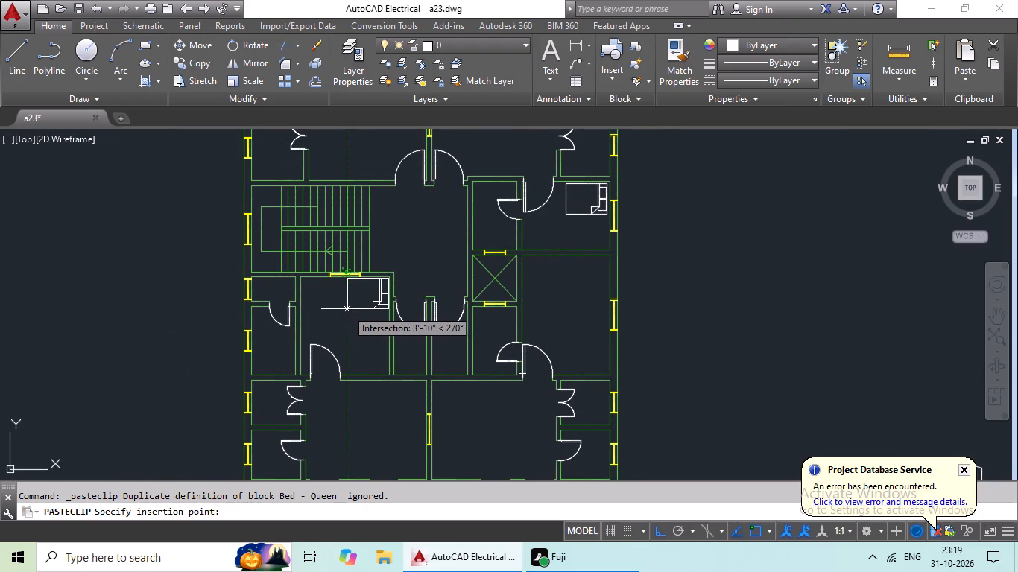
scroll(347, 309, "up", 1)
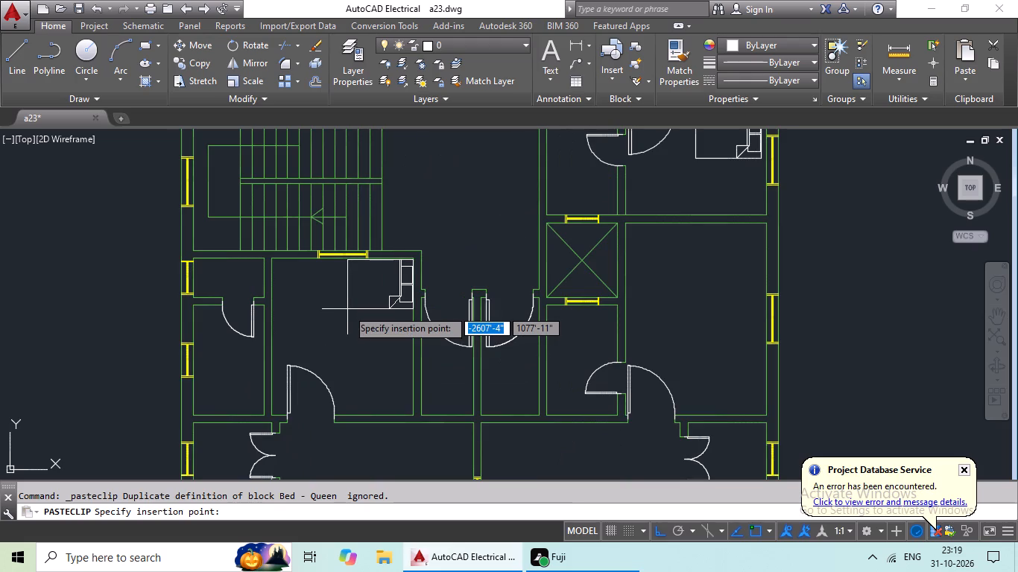
scroll(347, 309, "up", 2)
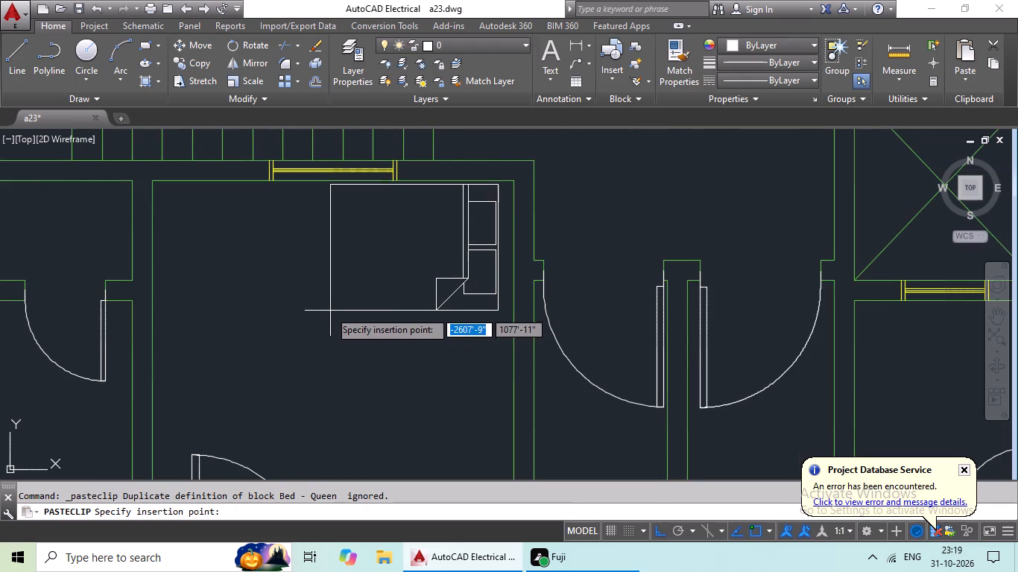
left_click(323, 312)
Rotate the source queen bed outside the plan 90° clockwise about its northeast corner so that its pillows face south.
scroll(355, 316, "down", 1)
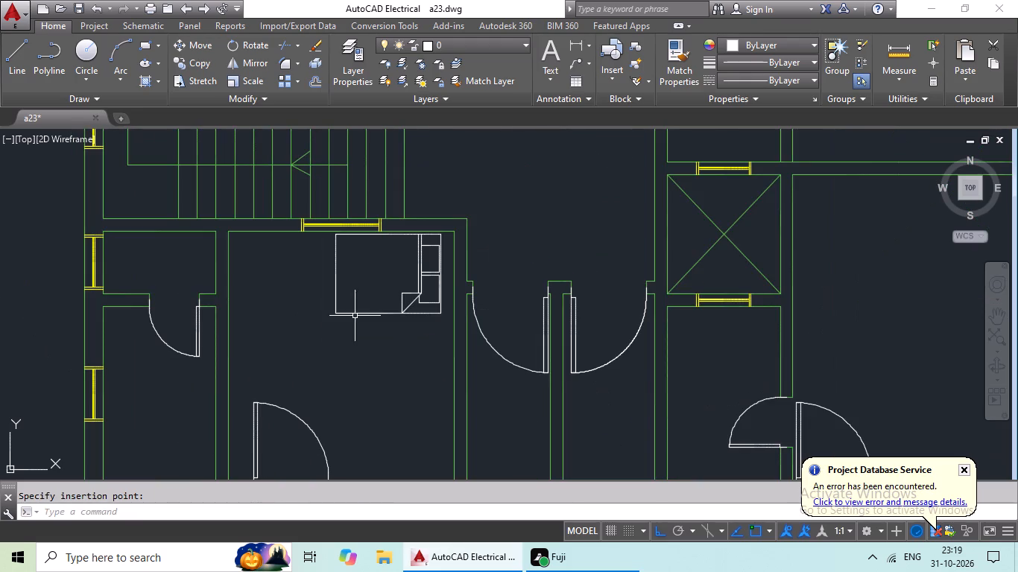
scroll(428, 320, "down", 3)
middle_click_drag(459, 322, 219, 233)
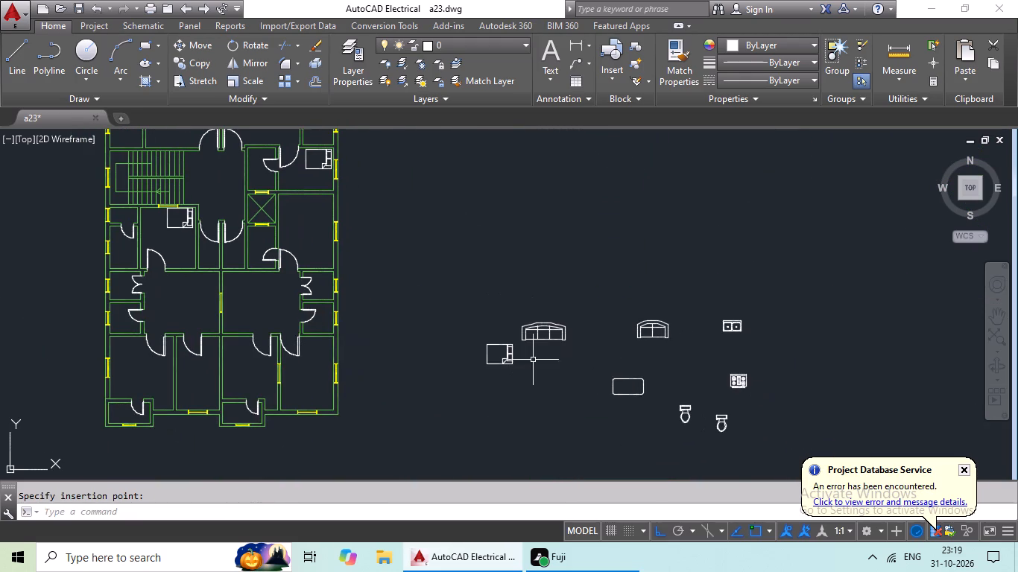
left_click(508, 354)
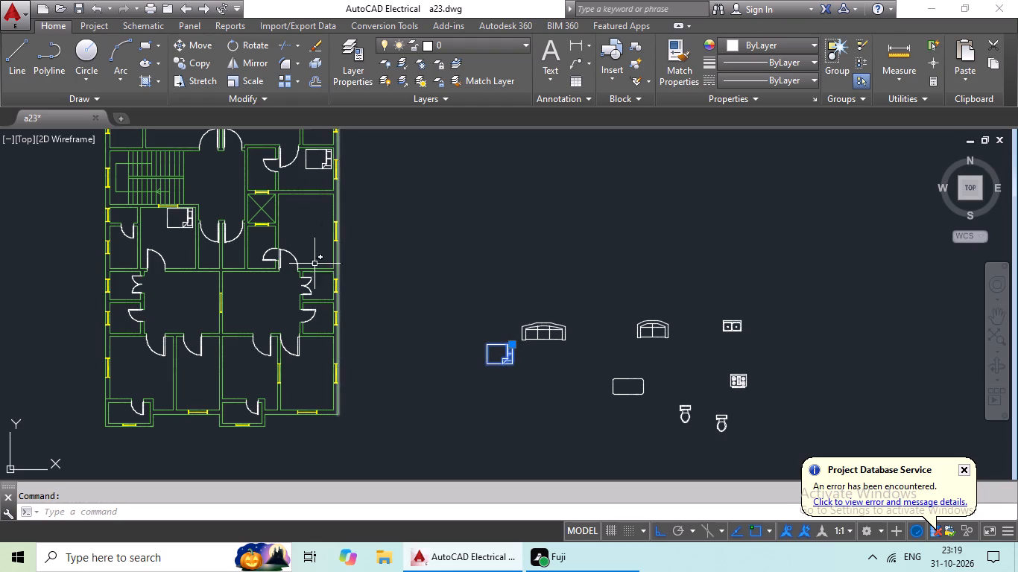
left_click_drag(244, 48, 247, 54)
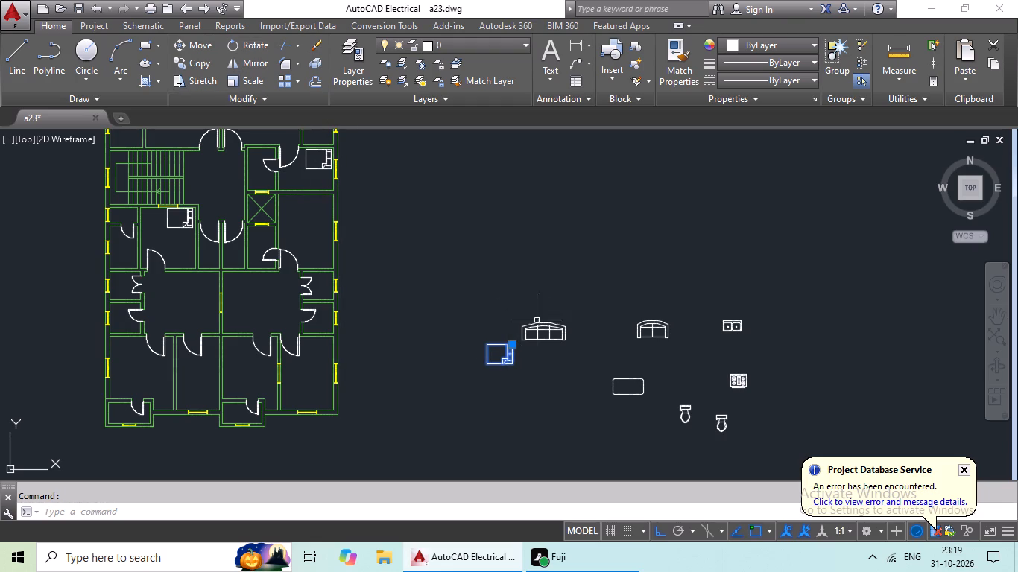
left_click(244, 48)
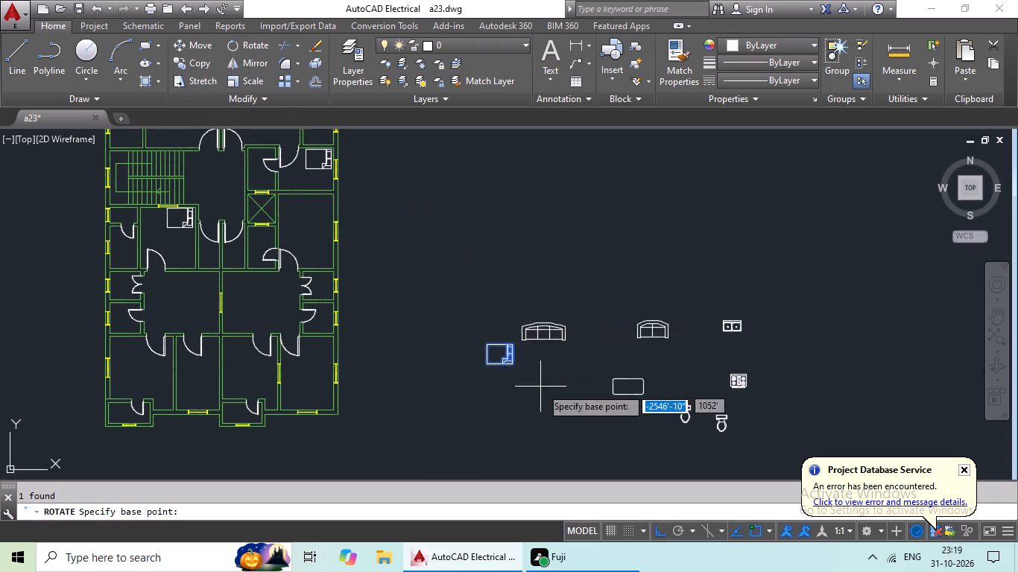
scroll(541, 387, "up", 3)
left_click(426, 217)
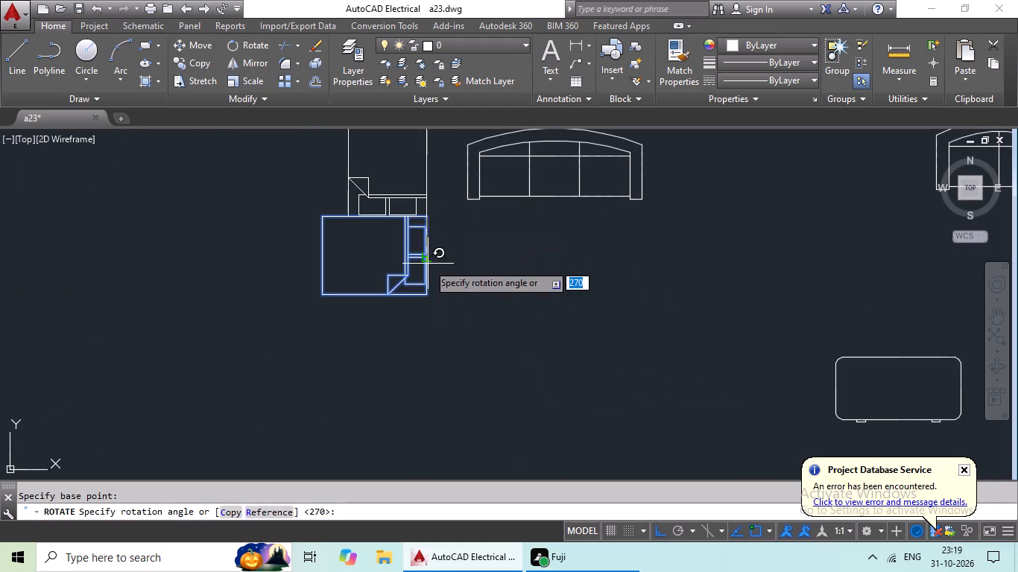
left_click(428, 264)
Copy the south-facing queen bed and paste the duplicate just south of it, outside the plan.
left_click(405, 193)
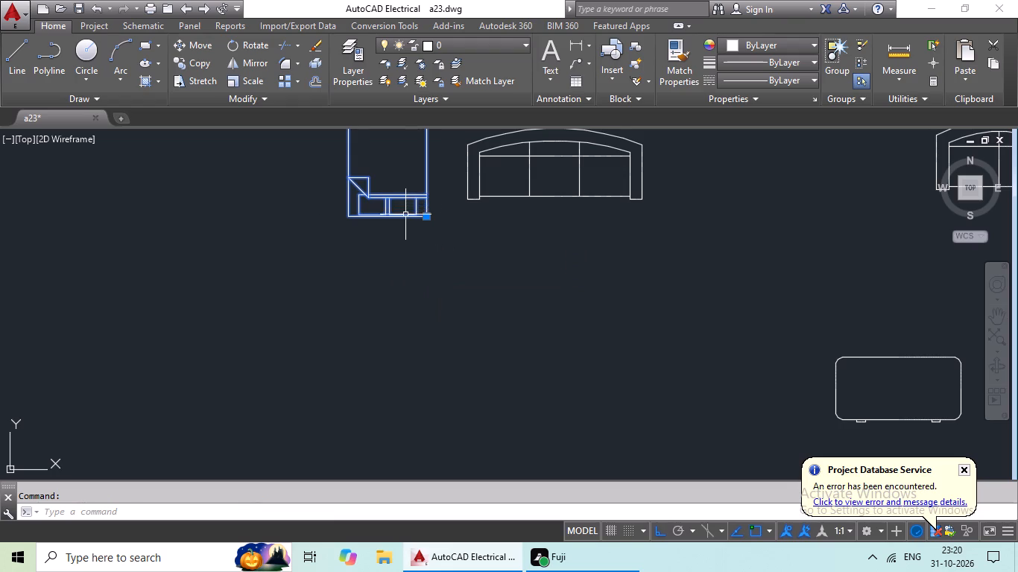
key("ctrl+c")
key("ctrl+v")
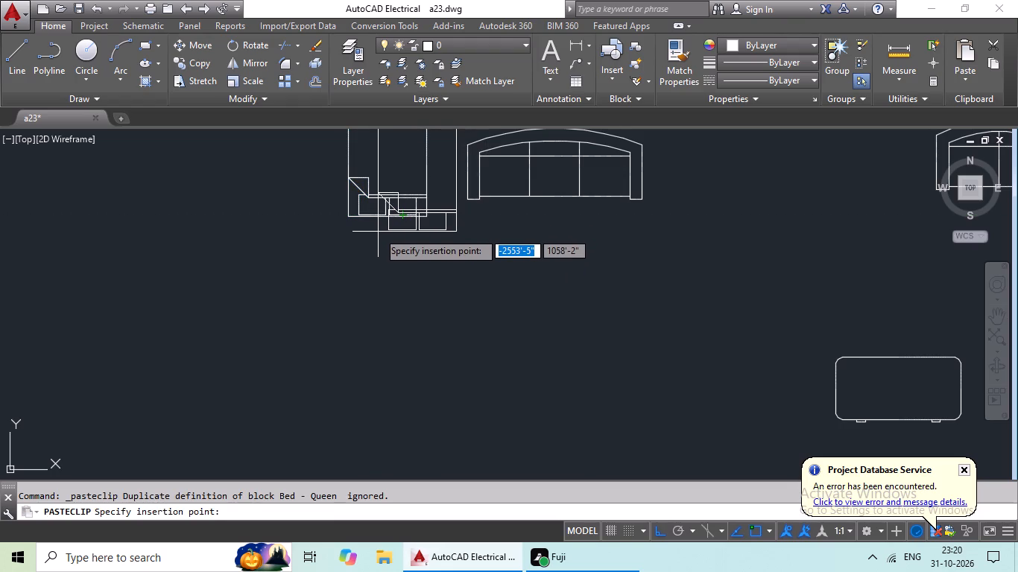
left_click(367, 371)
key("Escape")
Rotate the duplicated queen bed 90° clockwise about its southeast corner so that its pillows face west.
left_click(439, 266)
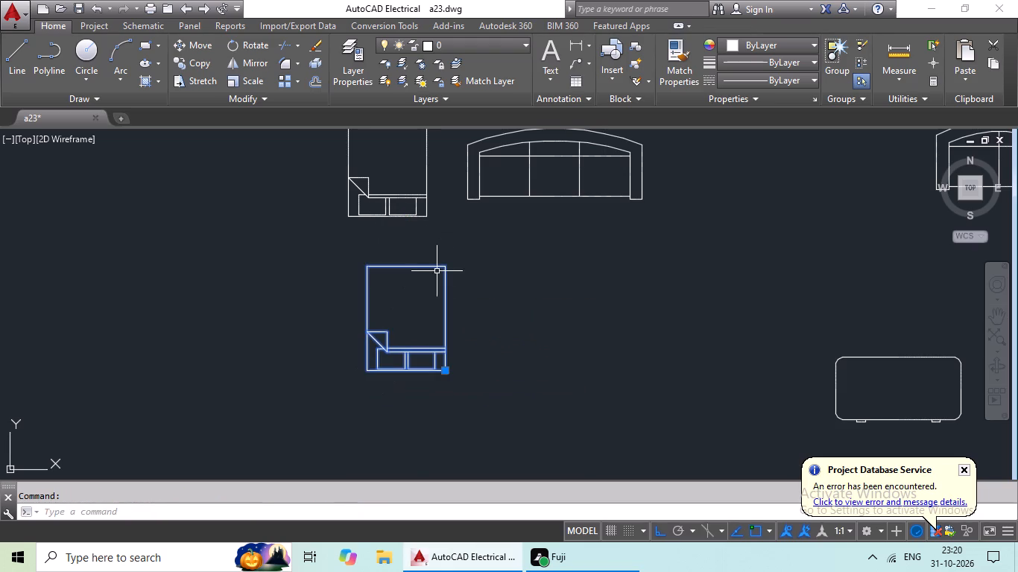
left_click_drag(244, 45, 249, 57)
left_click(240, 45)
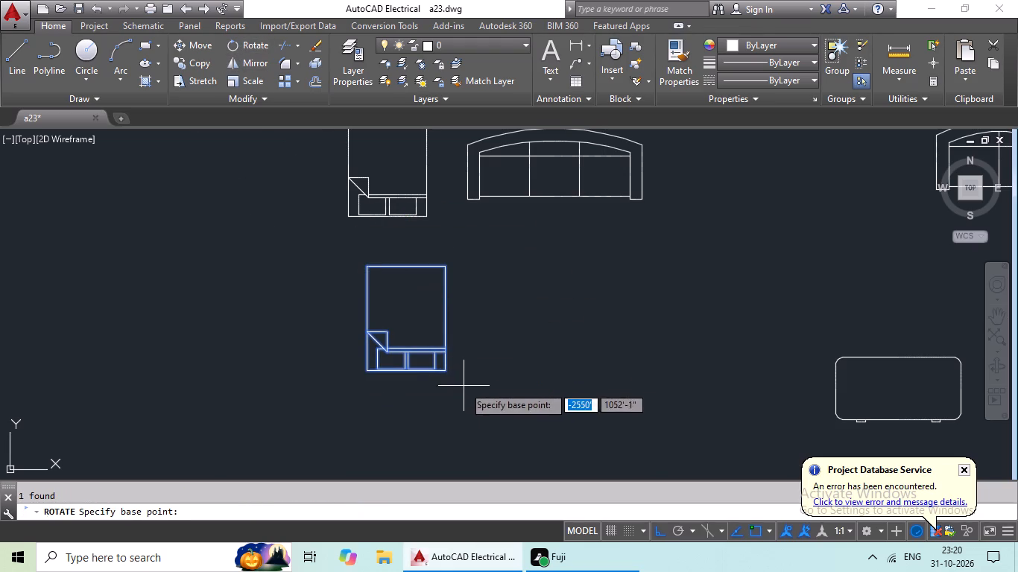
left_click_drag(446, 368, 428, 382)
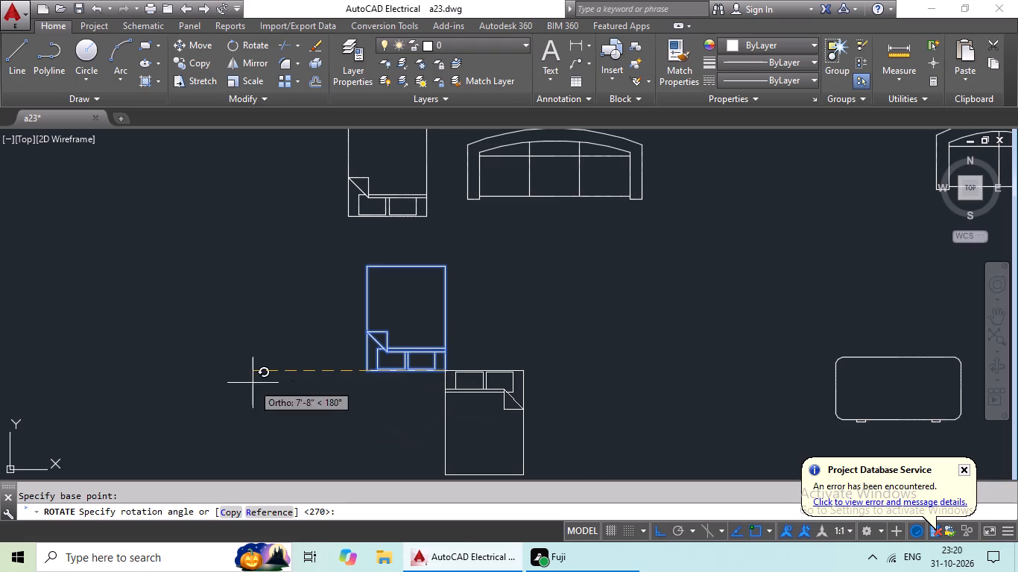
left_click(477, 416)
Copy the west-facing queen bed into the plan's southwest bedroom, near its northwest corner.
left_click(466, 357)
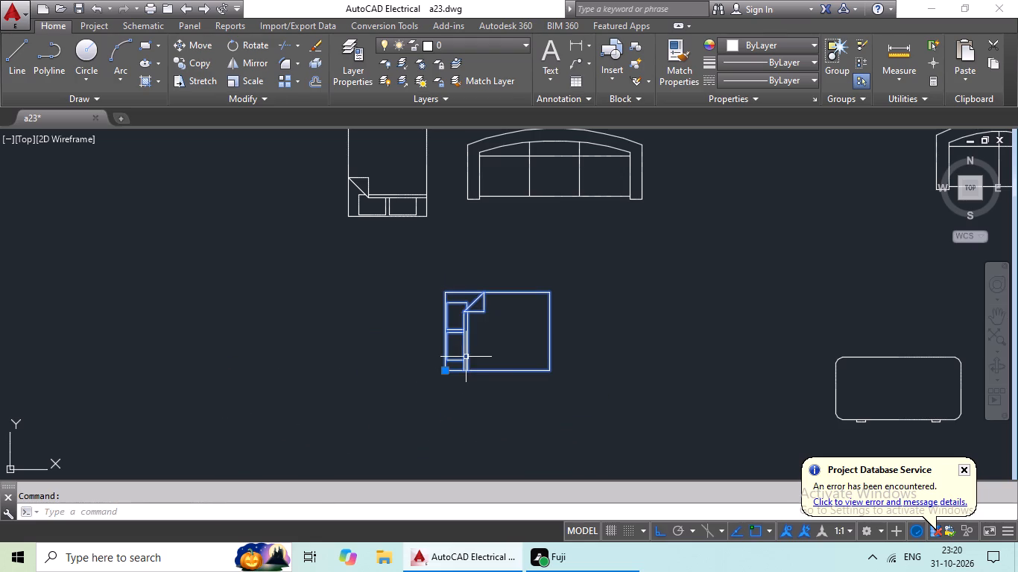
key("ctrl+c")
key("ctrl+v")
scroll(437, 370, "down", 1)
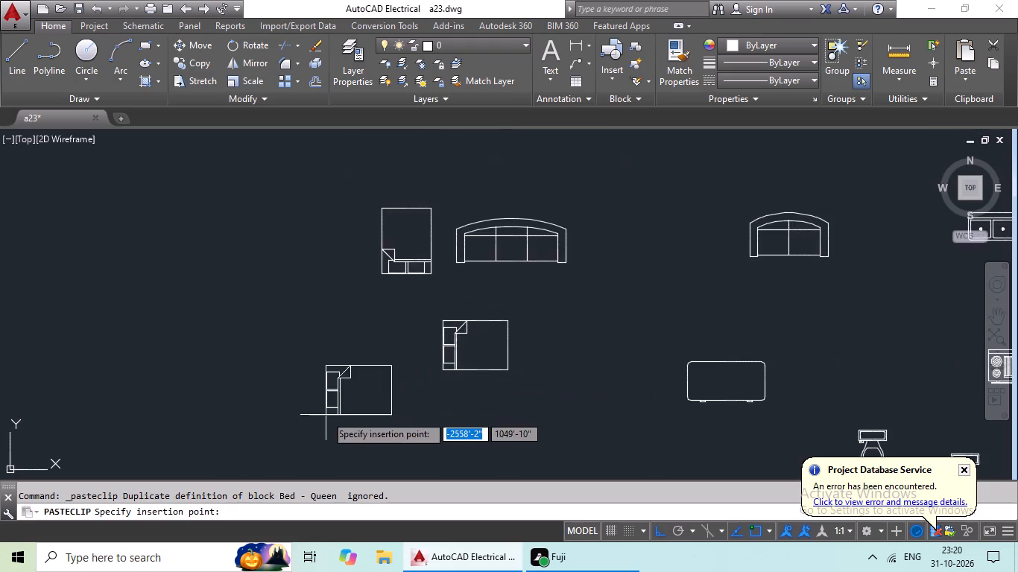
middle_click_drag(334, 410, 403, 364)
scroll(451, 325, "down", 3)
middle_click_drag(384, 390, 508, 366)
scroll(312, 325, "up", 5)
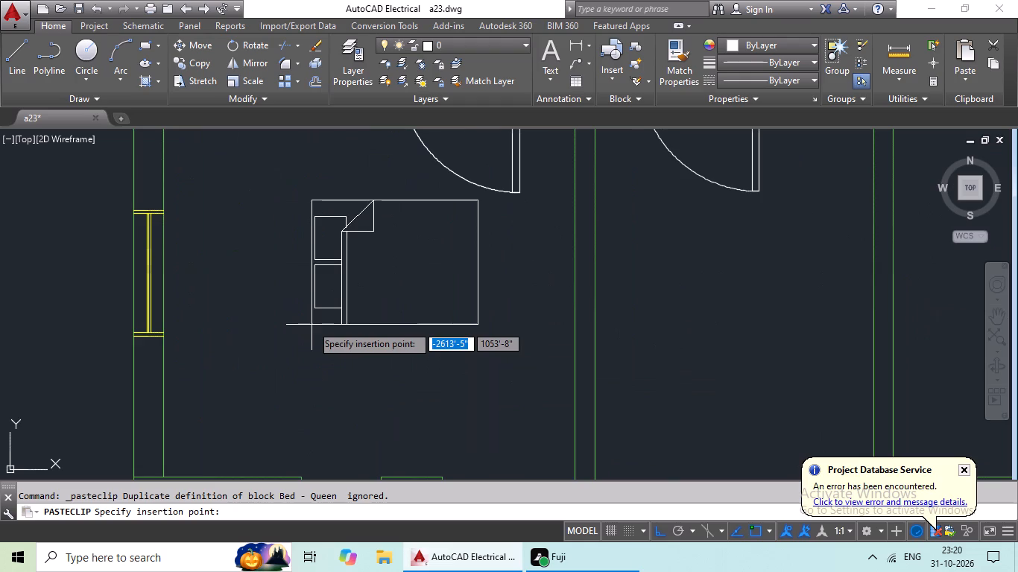
middle_click_drag(272, 311, 292, 384)
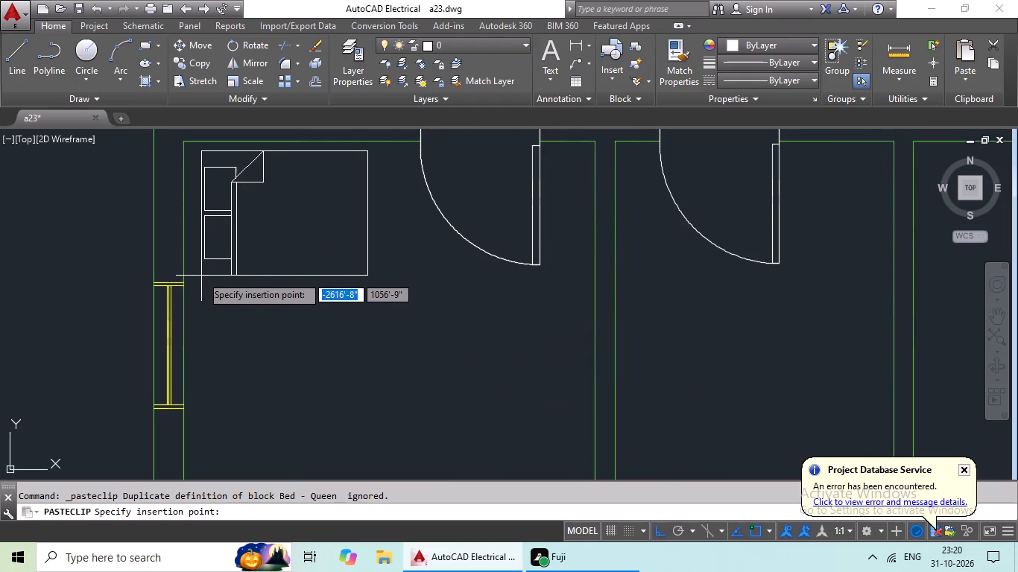
left_click(201, 276)
Paste another west-facing queen bed into the third room from the west on the plan's south side, near its northwest corner.
key("ctrl+v")
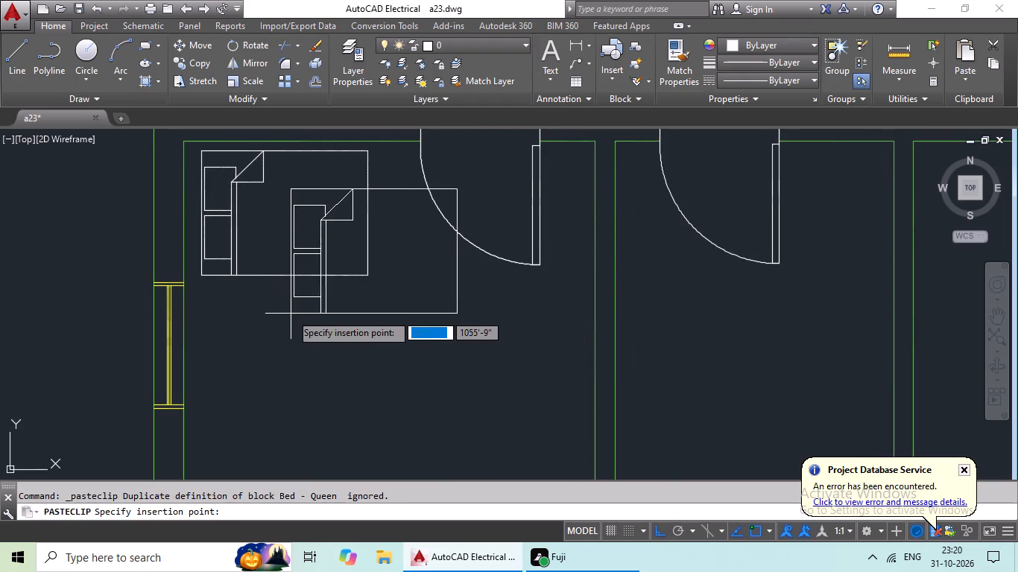
middle_click_drag(302, 305, 291, 375)
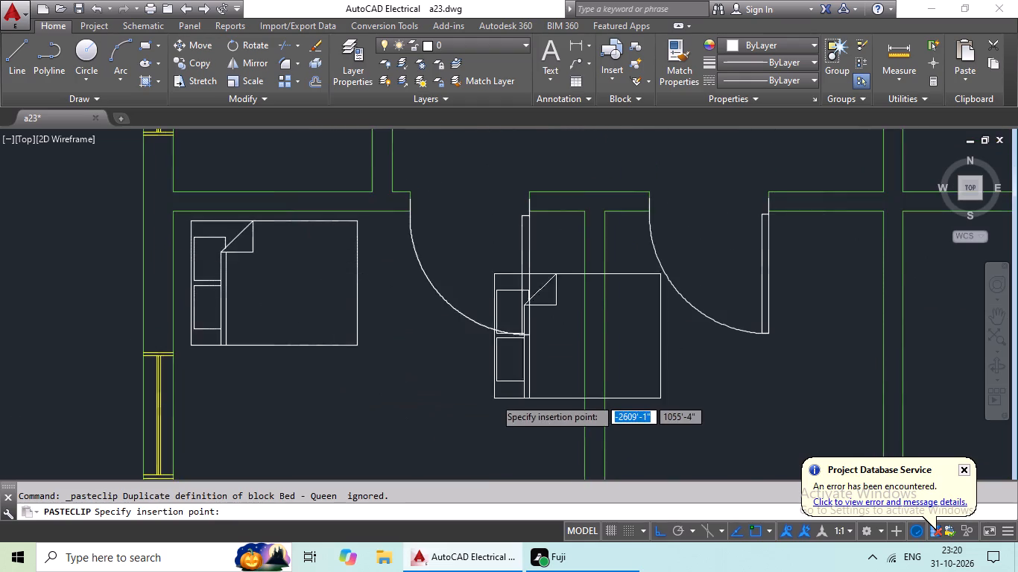
scroll(494, 398, "down", 1)
middle_click_drag(489, 392, 288, 305)
middle_click_drag(575, 353, 566, 323)
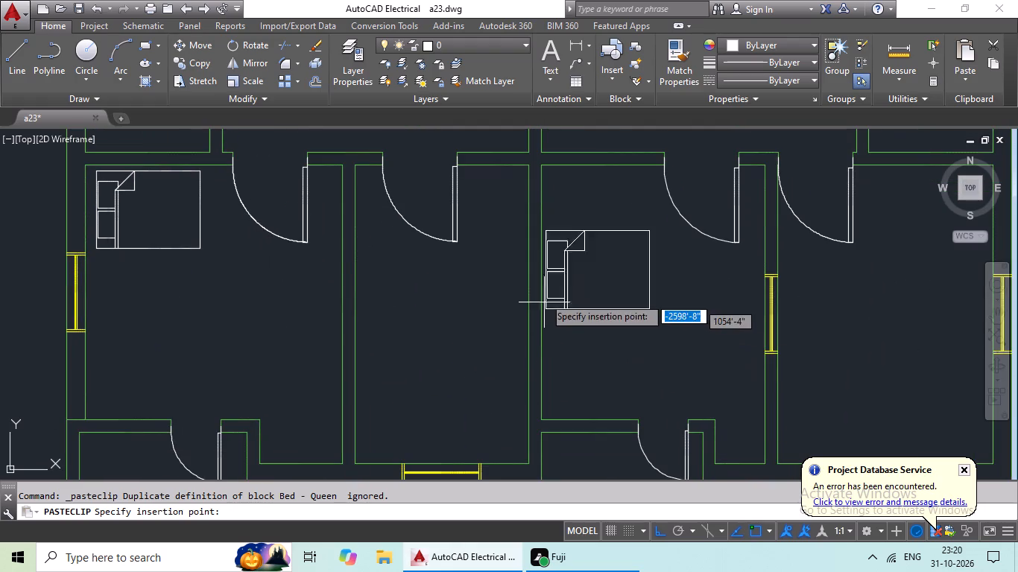
left_click(551, 264)
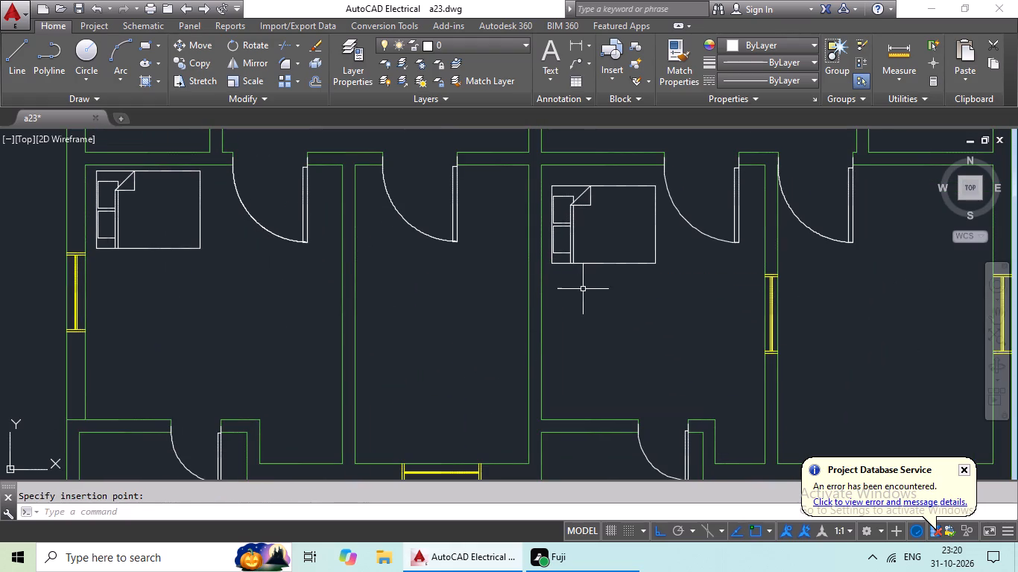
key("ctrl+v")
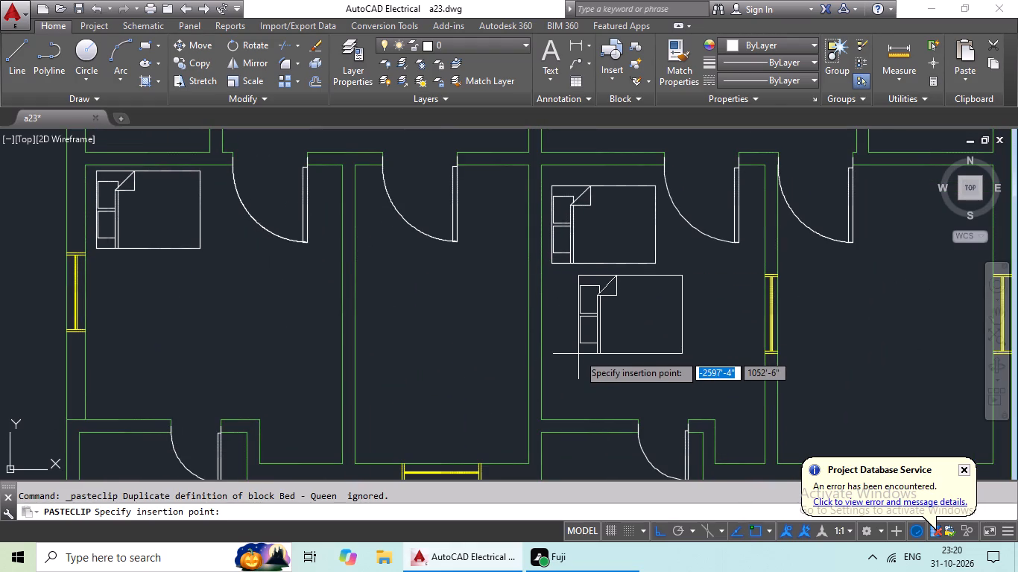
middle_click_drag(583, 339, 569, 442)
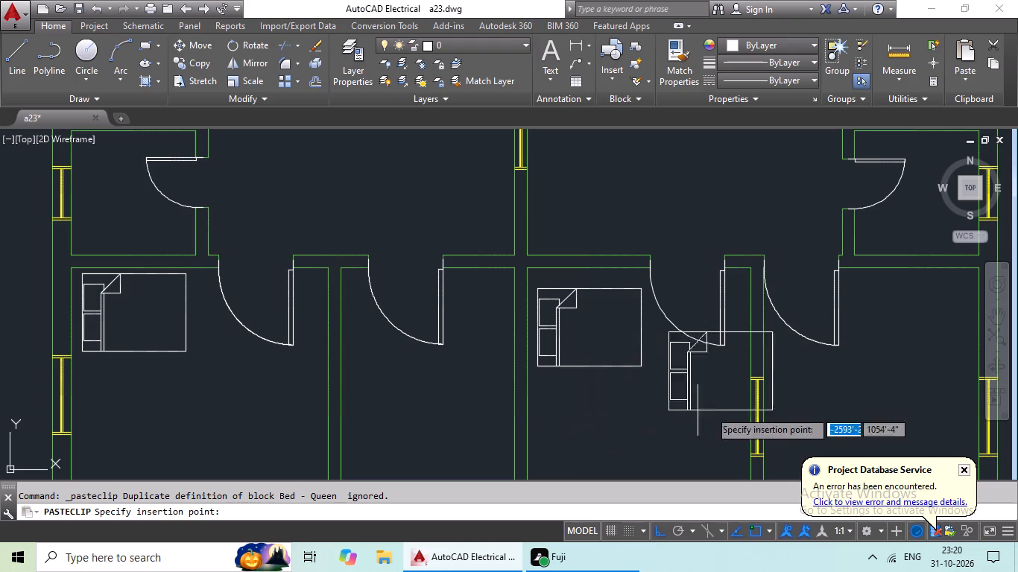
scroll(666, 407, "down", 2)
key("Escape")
Rotate the west-facing queen bed outside the plan 90° clockwise about its northwest corner so its pillows face north.
middle_click_drag(668, 407, 321, 407)
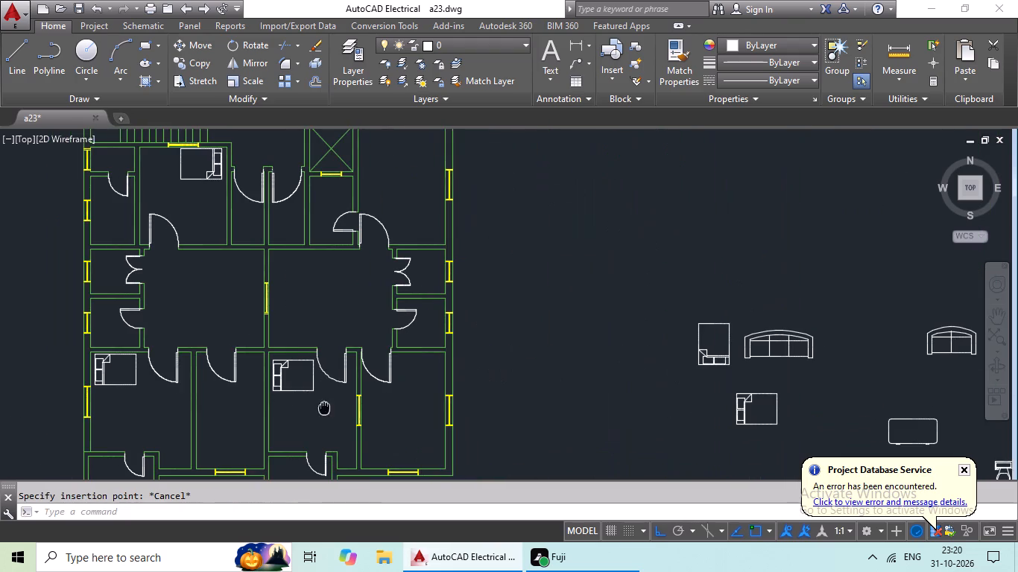
middle_click_drag(746, 346, 595, 328)
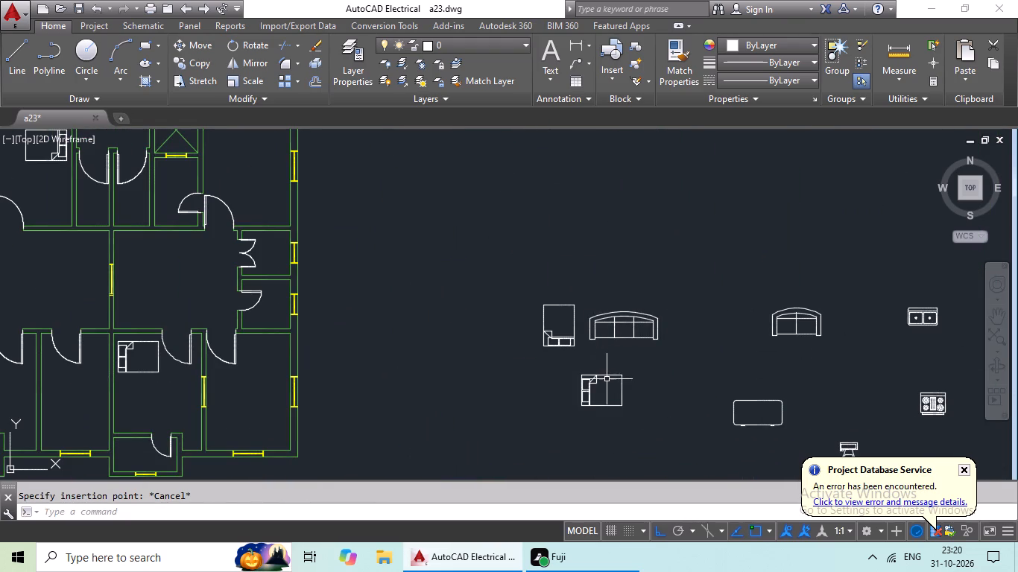
left_click(607, 377)
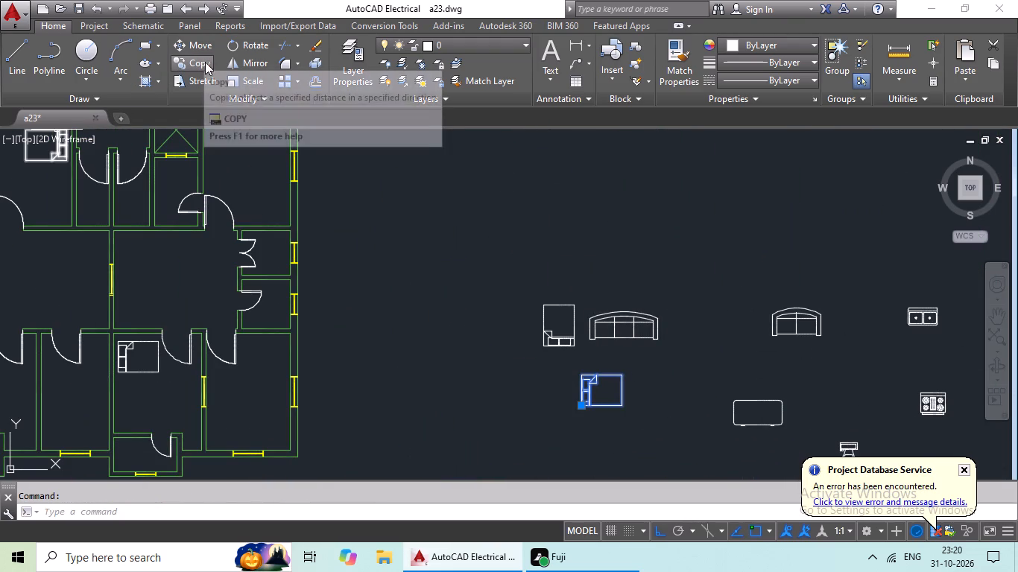
left_click(243, 48)
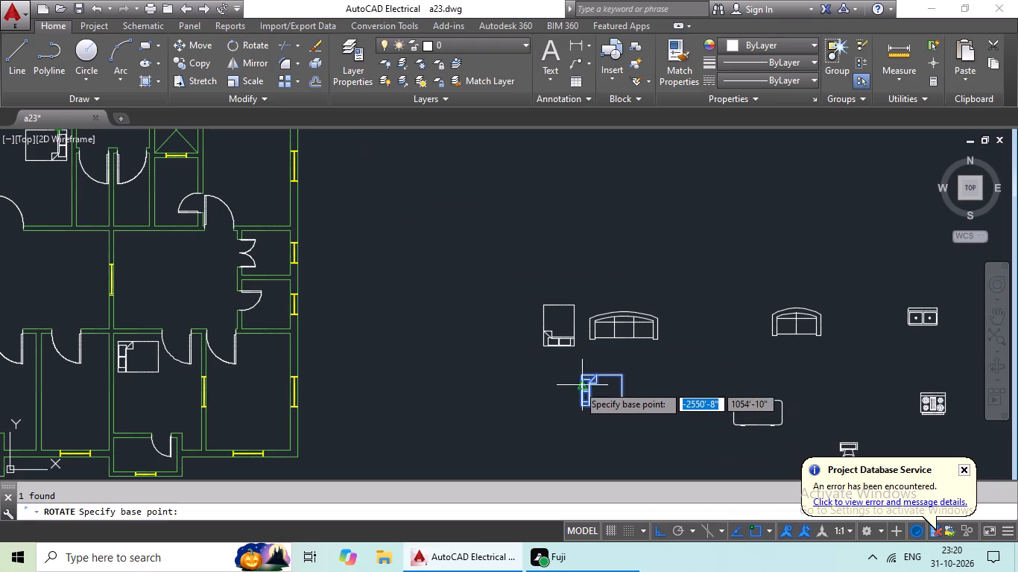
left_click(584, 376)
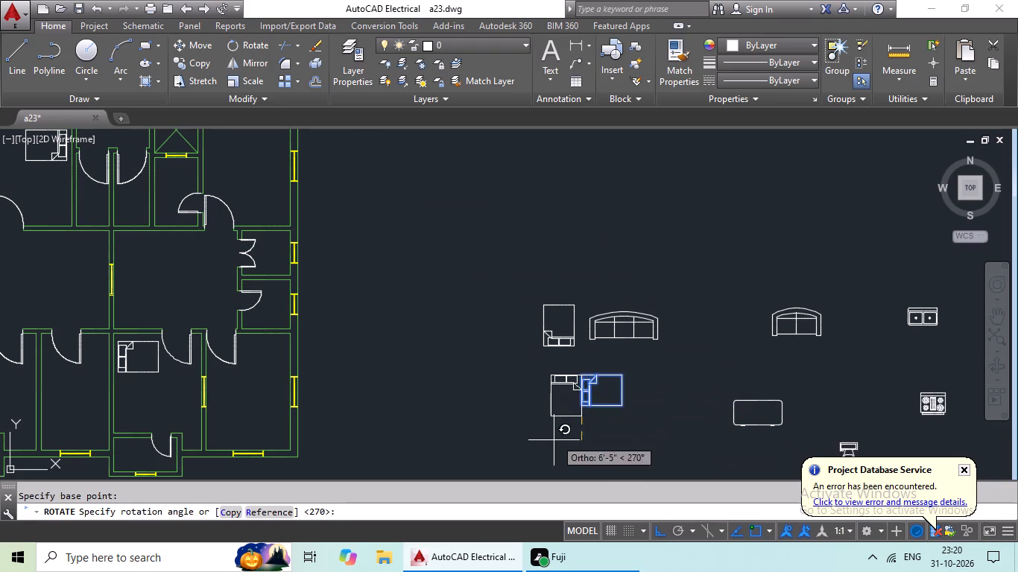
left_click(512, 451)
Copy the north-facing queen bed into the room just east of the crossed shaft, near that room's northeast corner.
left_click(575, 391)
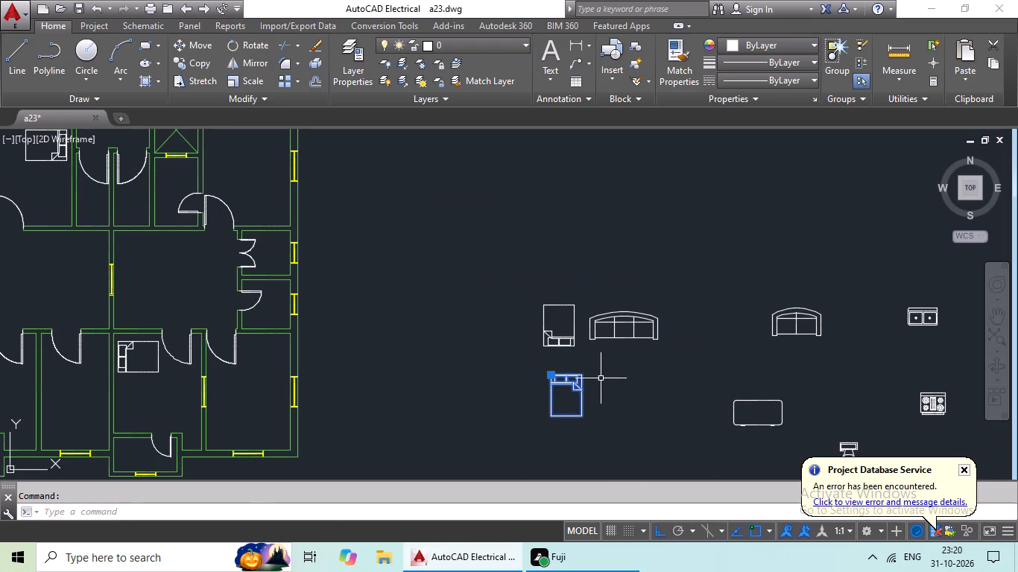
key("ctrl+c")
key("ctrl+v")
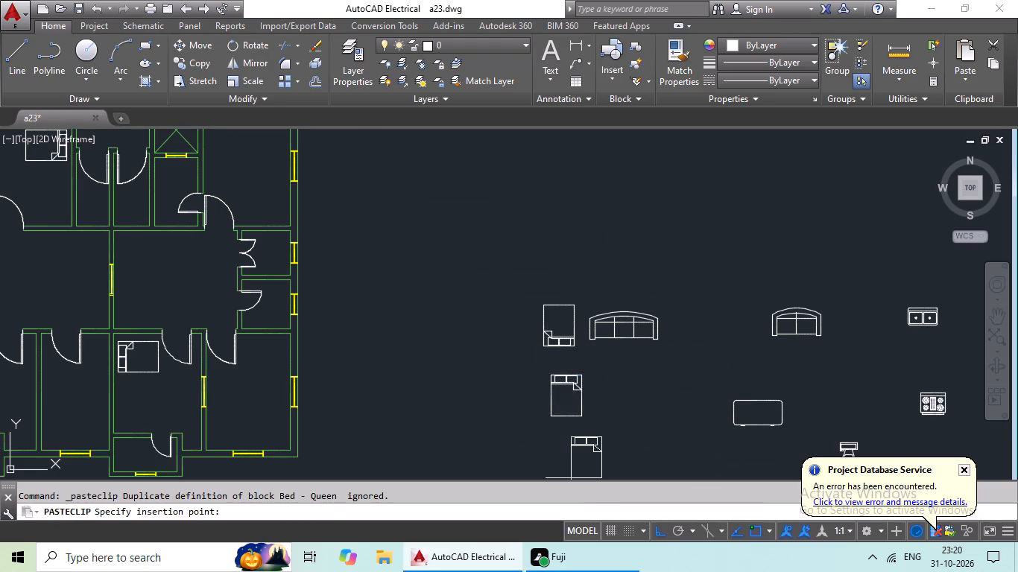
scroll(449, 468, "down", 1)
middle_click_drag(382, 384, 382, 409)
middle_click(382, 429)
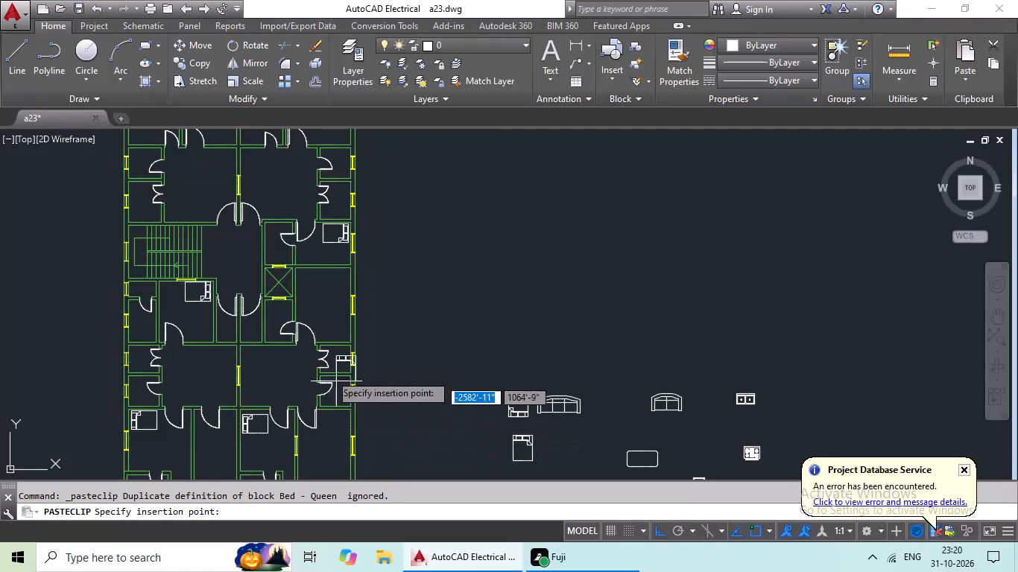
scroll(325, 299, "up", 3)
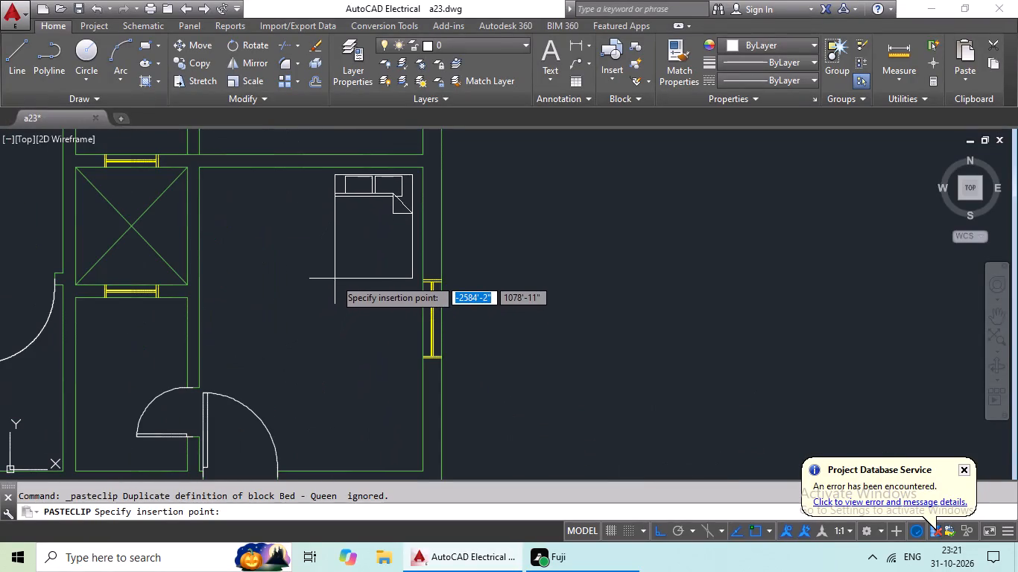
left_click(335, 278)
Copy the four-burner range outside the plan and paste the duplicate just east of the double sink.
scroll(536, 286, "down", 1)
middle_click_drag(565, 286, 526, 286)
scroll(526, 286, "down", 2)
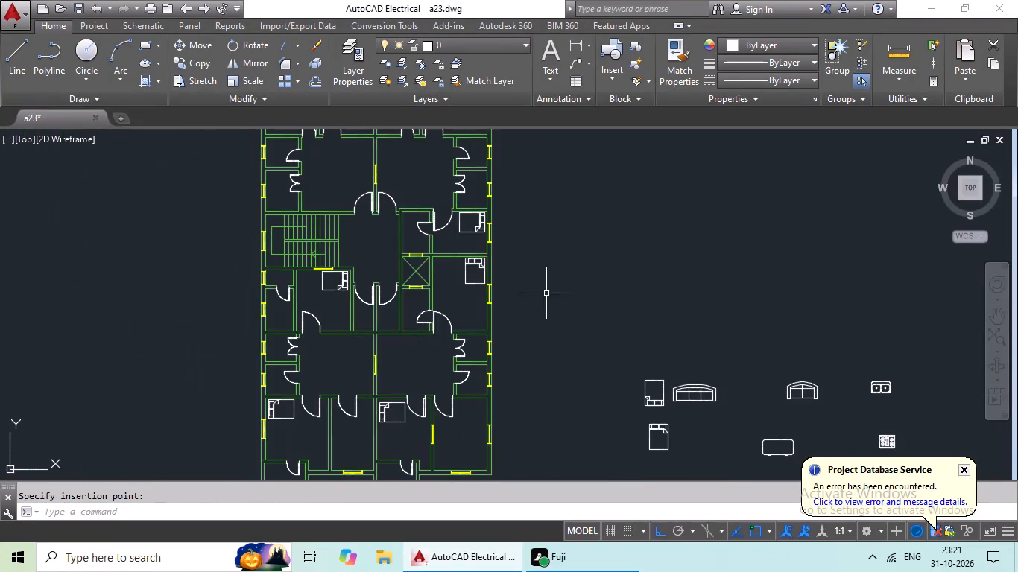
middle_click_drag(550, 293, 385, 292)
middle_click_drag(522, 328, 516, 296)
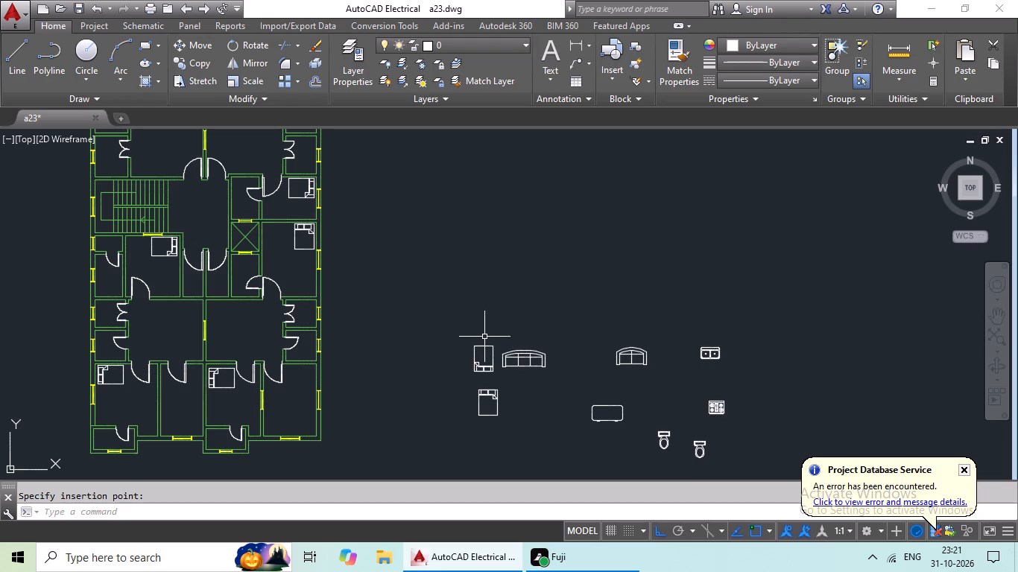
scroll(493, 334, "down", 1)
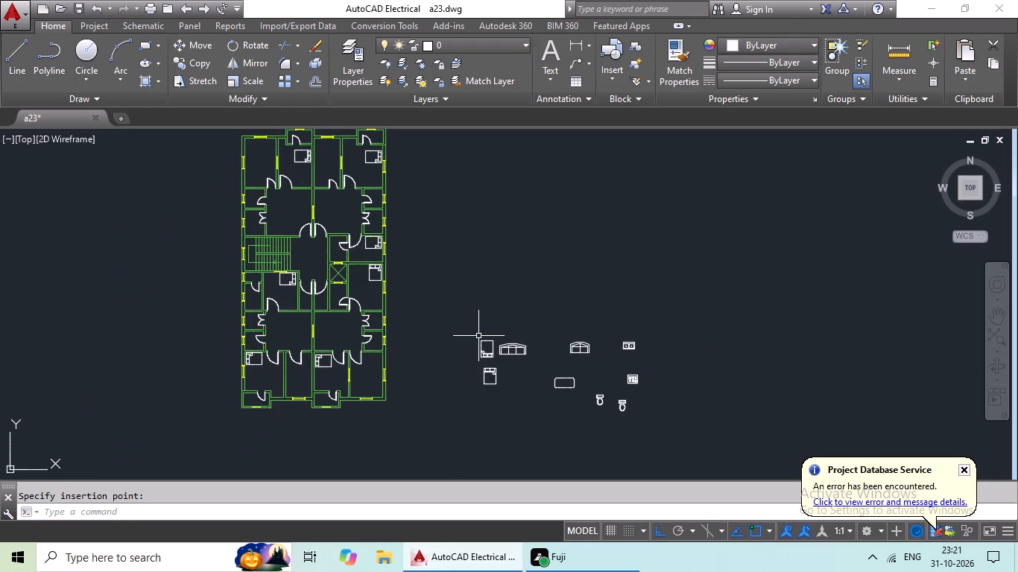
scroll(569, 387, "up", 2)
middle_click_drag(577, 382, 458, 359)
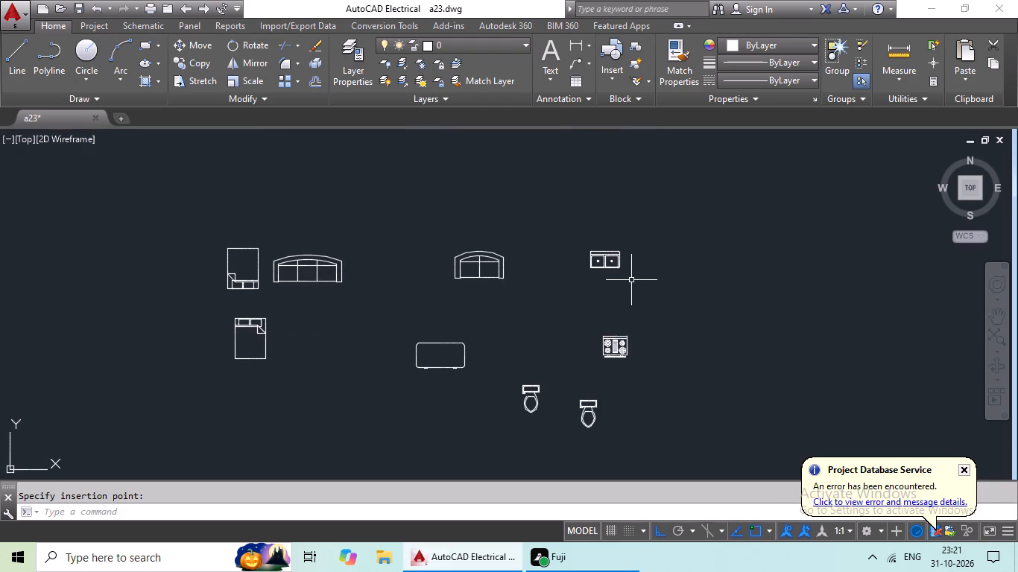
left_click(618, 344)
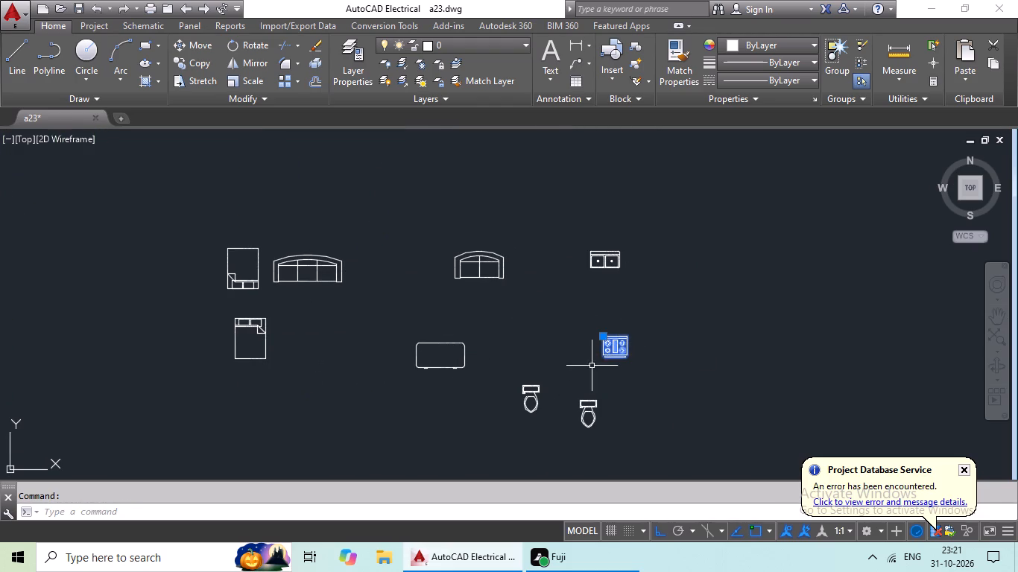
key("ctrl+c")
key("ctrl+v")
scroll(575, 419, "down", 1)
middle_click_drag(574, 416, 695, 347)
middle_click_drag(631, 395, 750, 346)
scroll(305, 276, "up", 3)
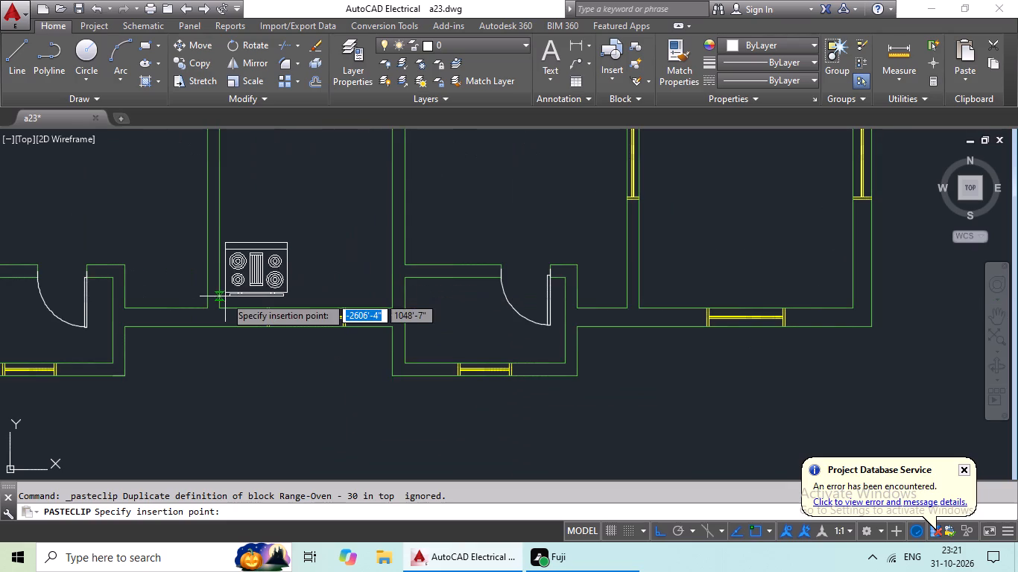
scroll(276, 303, "down", 3)
middle_click_drag(465, 357, 184, 370)
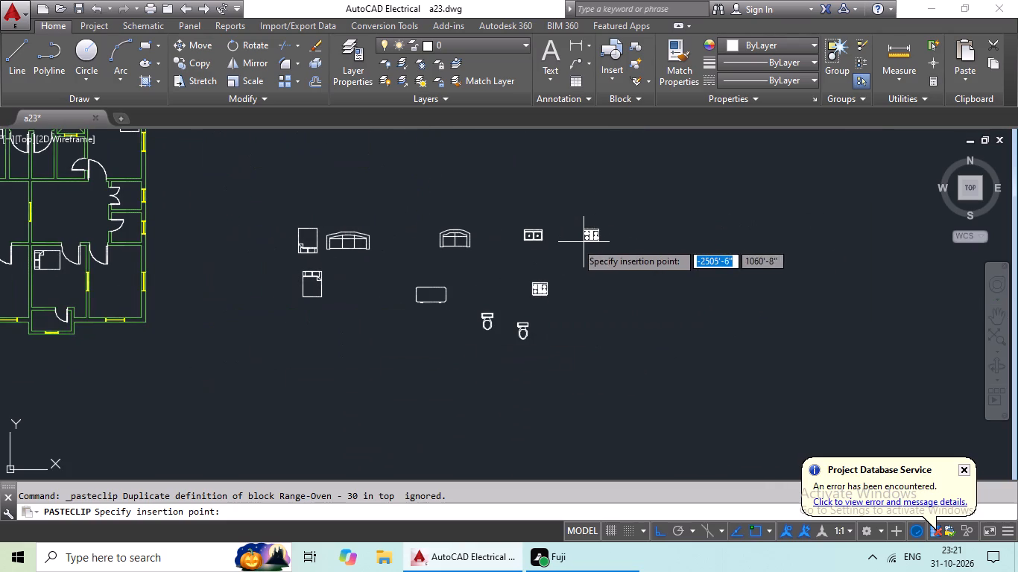
left_click(575, 241)
Scale the duplicated range by reference from its west edge's midpoint, reducing its width to about 1'-4".
scroll(603, 237, "up", 3)
left_click(506, 244)
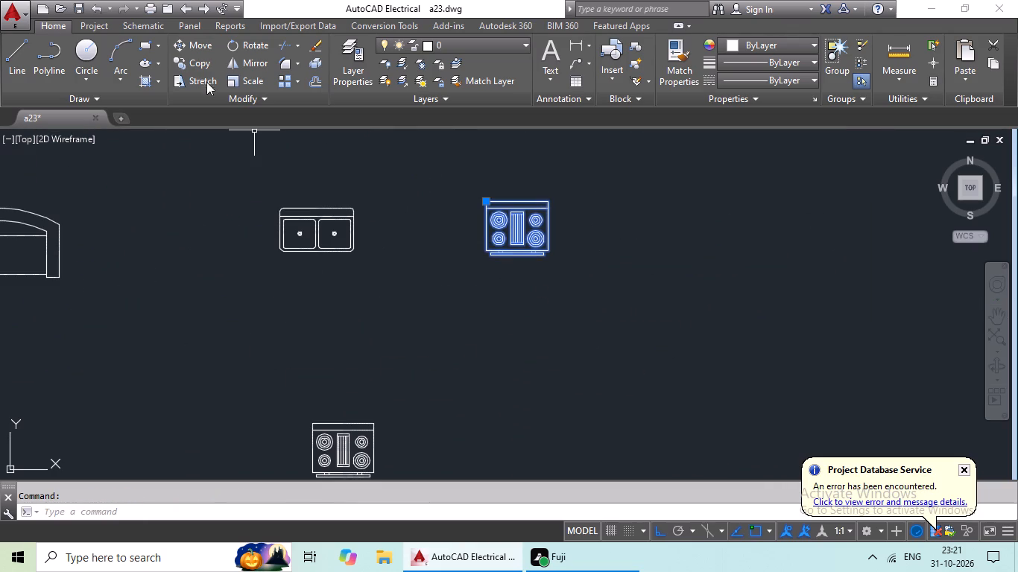
left_click(246, 75)
scroll(513, 243, "up", 2)
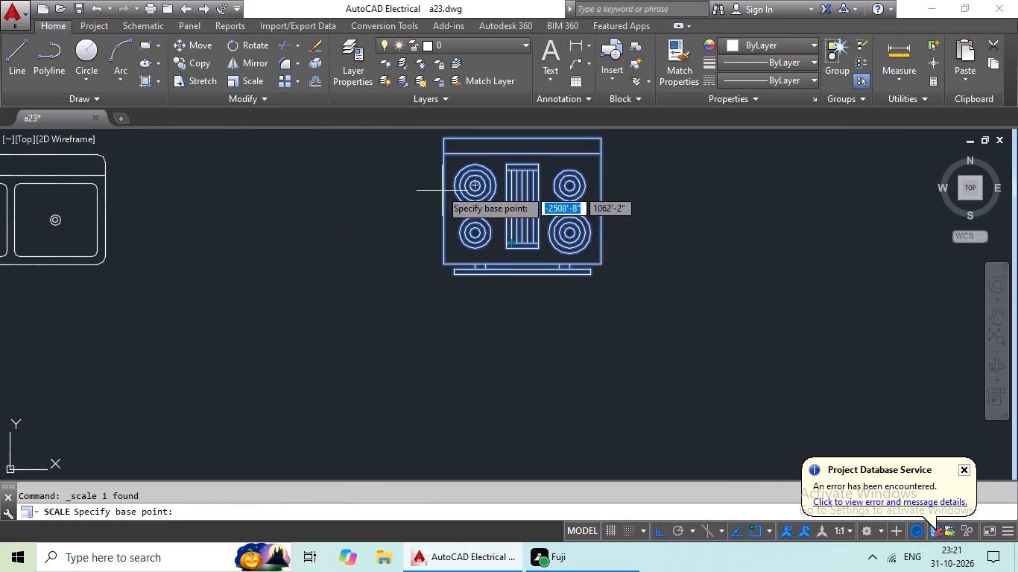
left_click(444, 203)
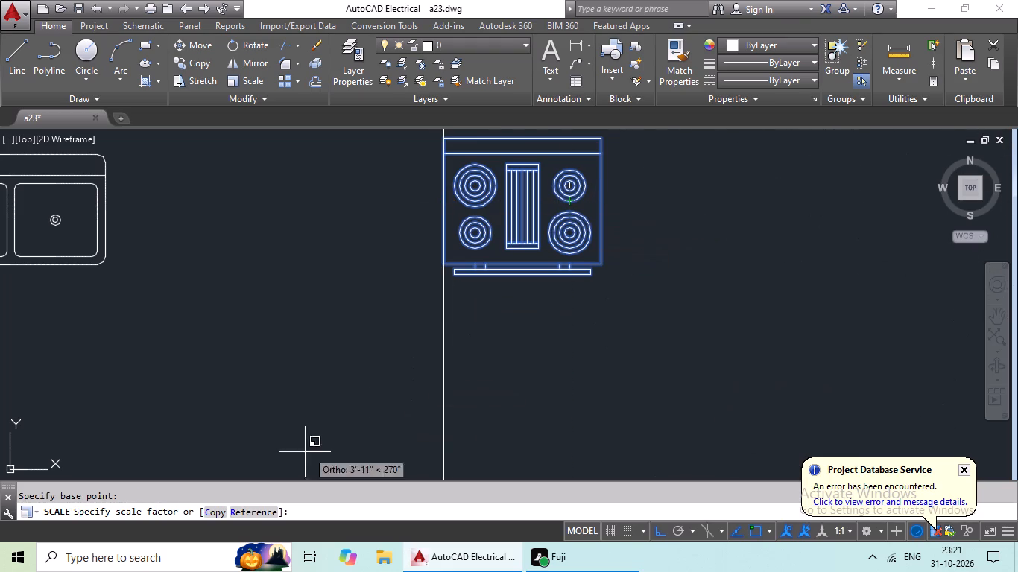
left_click(266, 509)
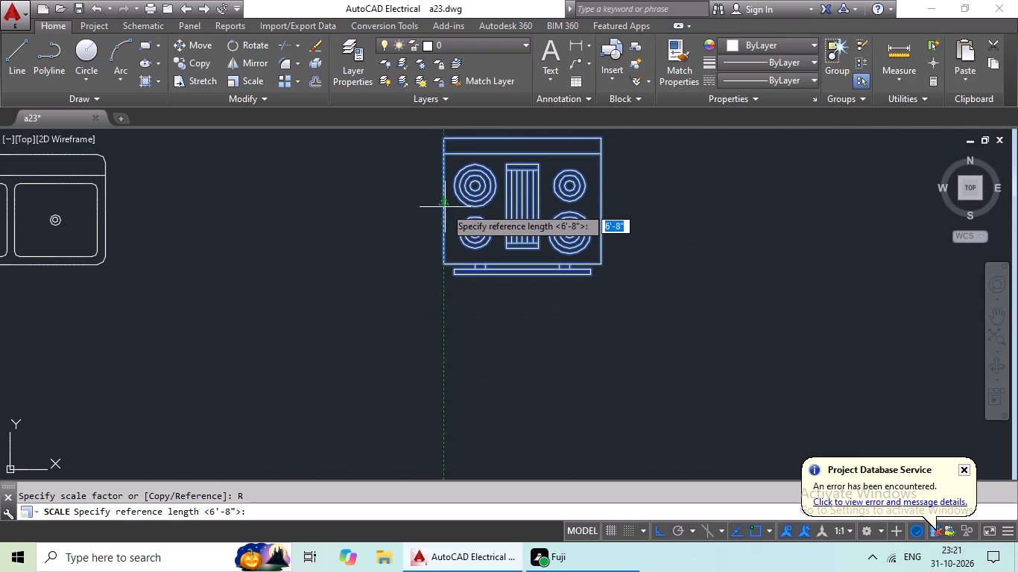
left_click(444, 201)
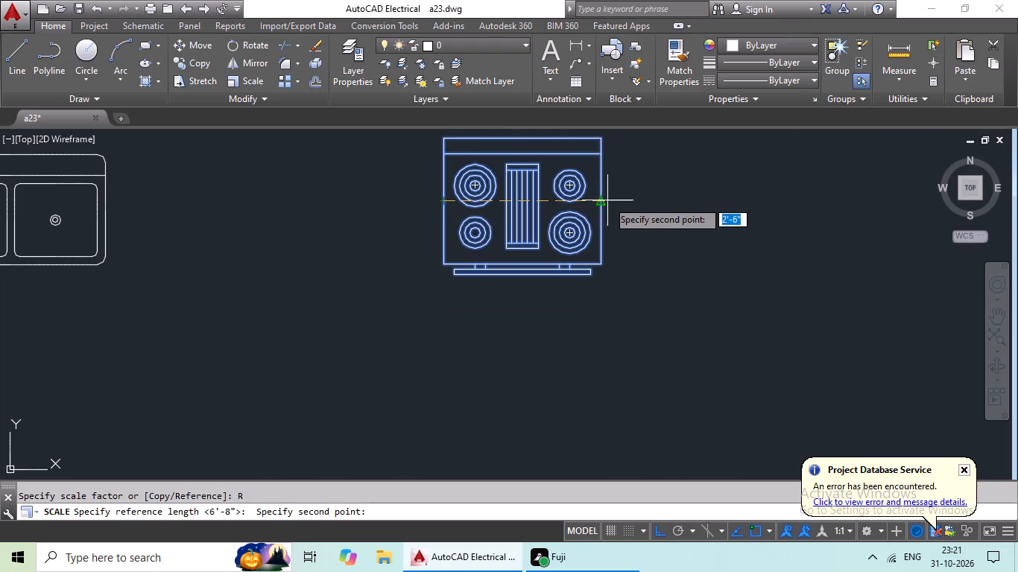
left_click(604, 201)
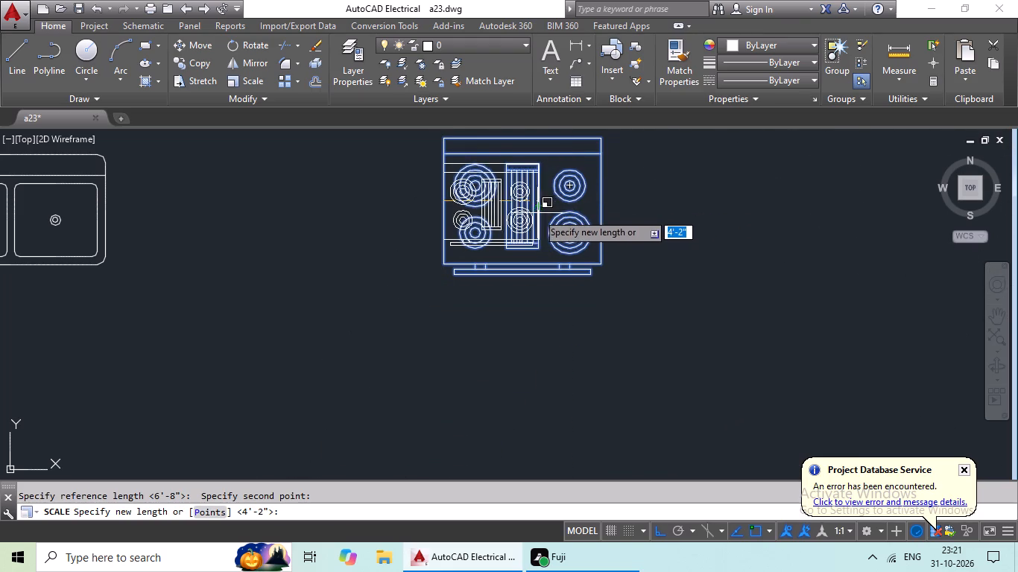
left_click(527, 214)
Scale down the double sink by reference from its west edge, using its full width as the reference length.
middle_click_drag(314, 230, 491, 241)
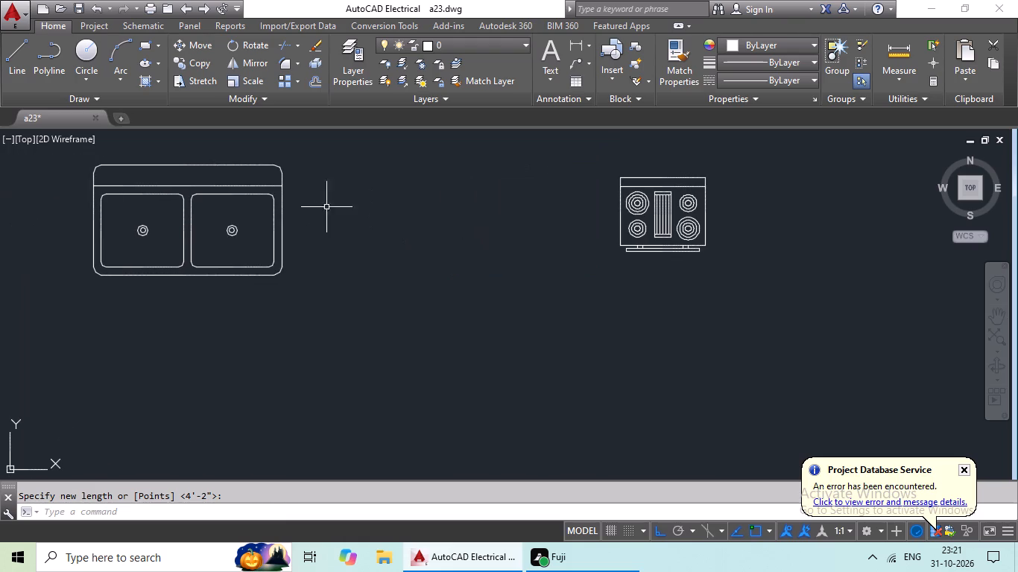
left_click(280, 203)
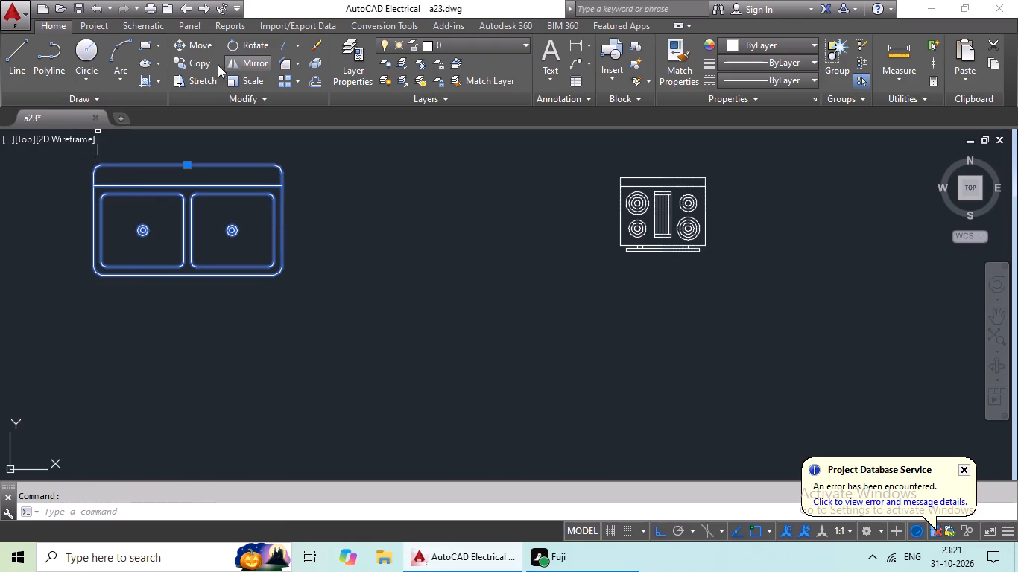
left_click(241, 75)
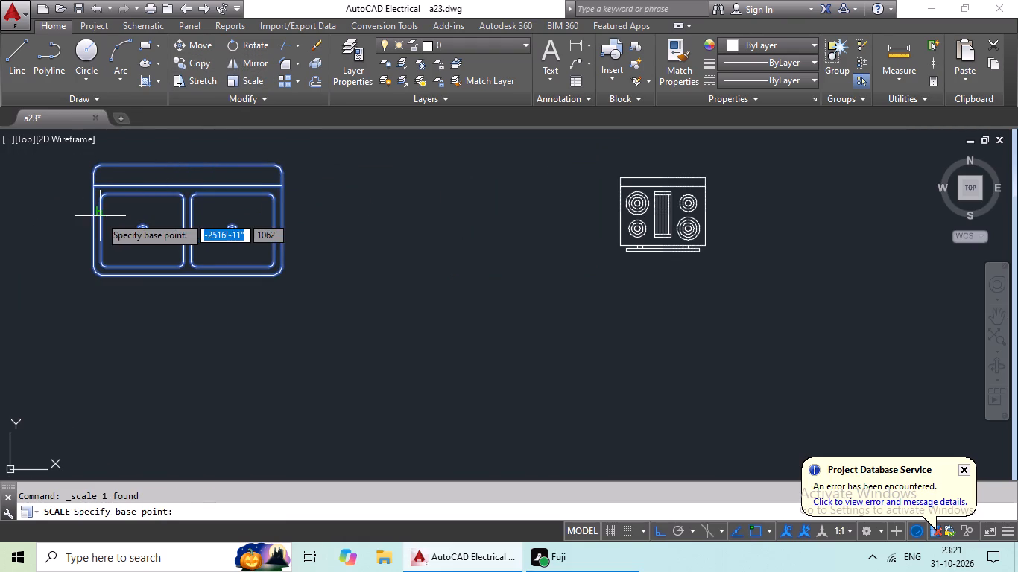
left_click(95, 220)
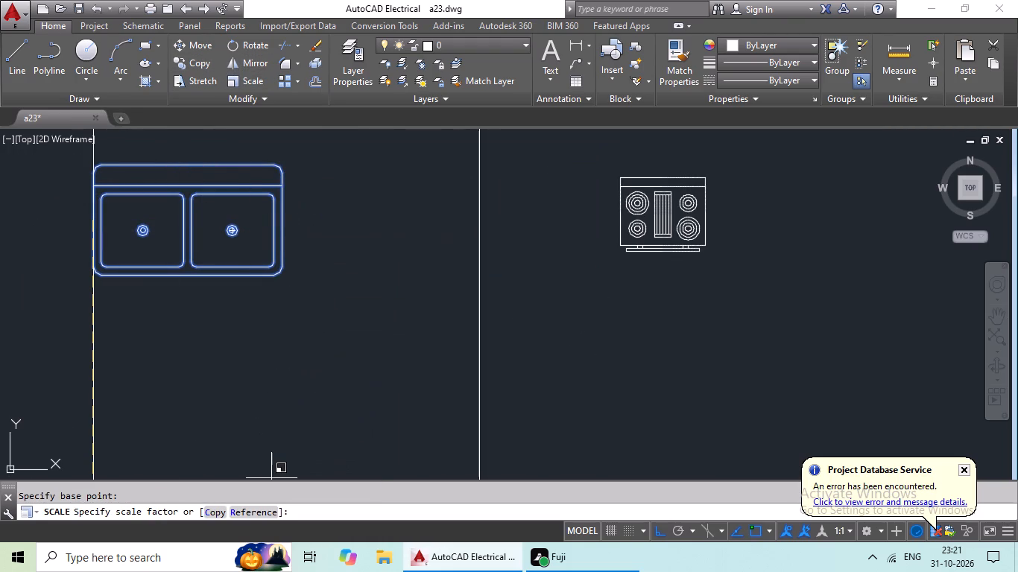
left_click(259, 509)
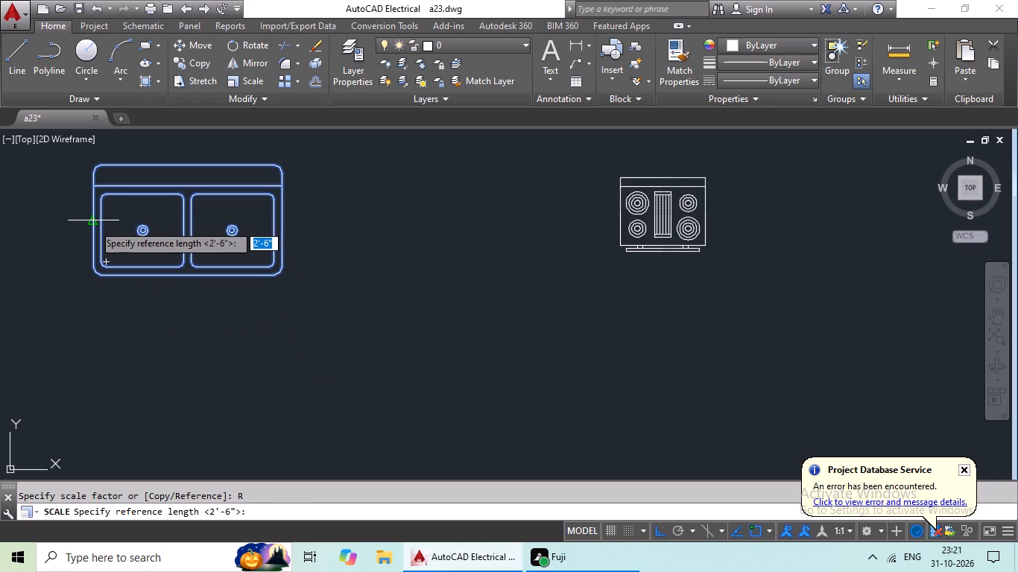
left_click(93, 224)
left_click(282, 218)
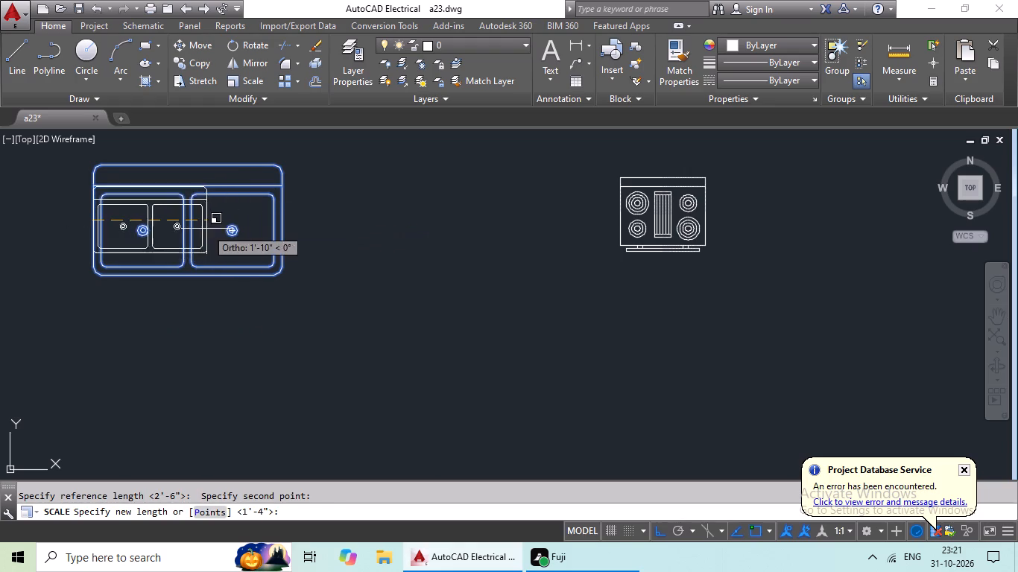
left_click(198, 229)
Copy the reduced range into the second room from the west on the plan's south side, near its southwest corner.
scroll(257, 216, "down", 4)
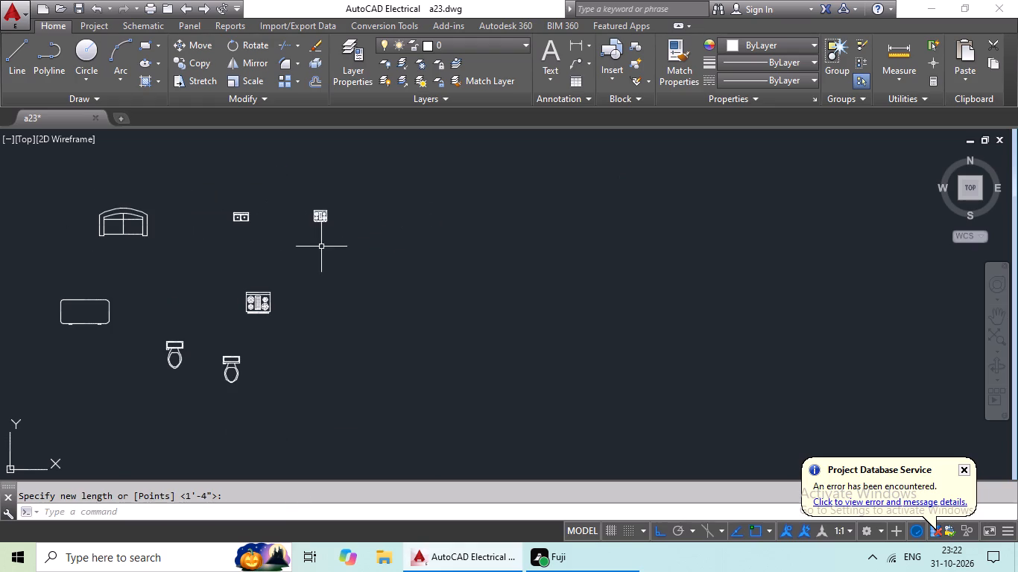
left_click(320, 215)
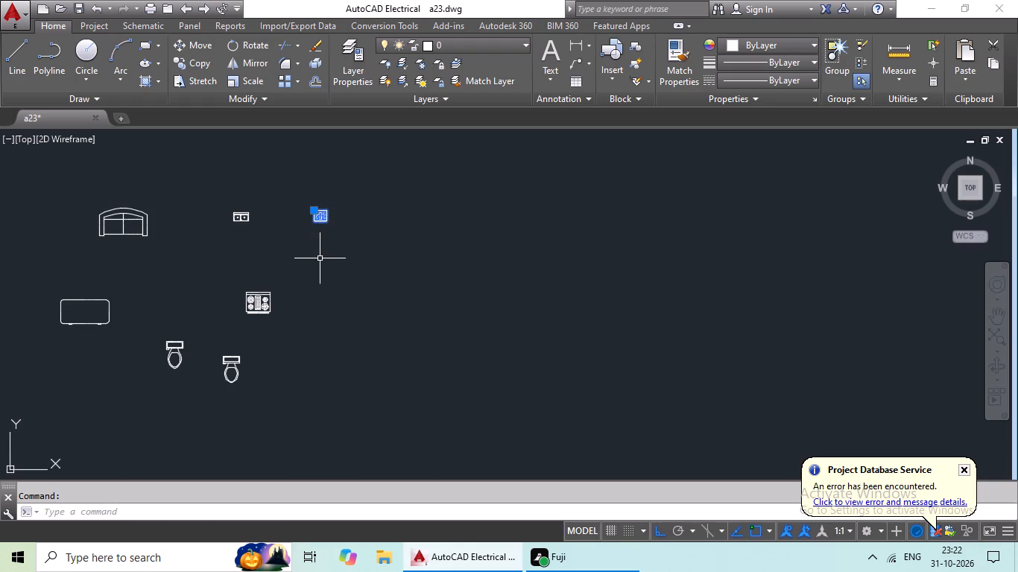
key("ctrl+c")
key("ctrl+v")
scroll(293, 270, "down", 2, "ctrl")
middle_click_drag(272, 291, 441, 225)
middle_click_drag(317, 272, 554, 336)
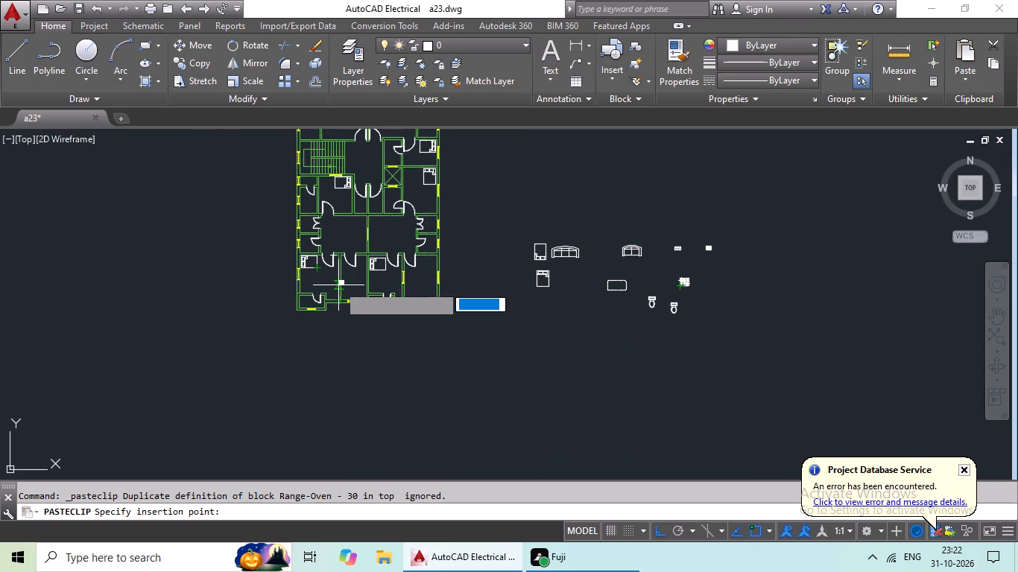
scroll(335, 285, "up", 3)
scroll(379, 331, "up", 2)
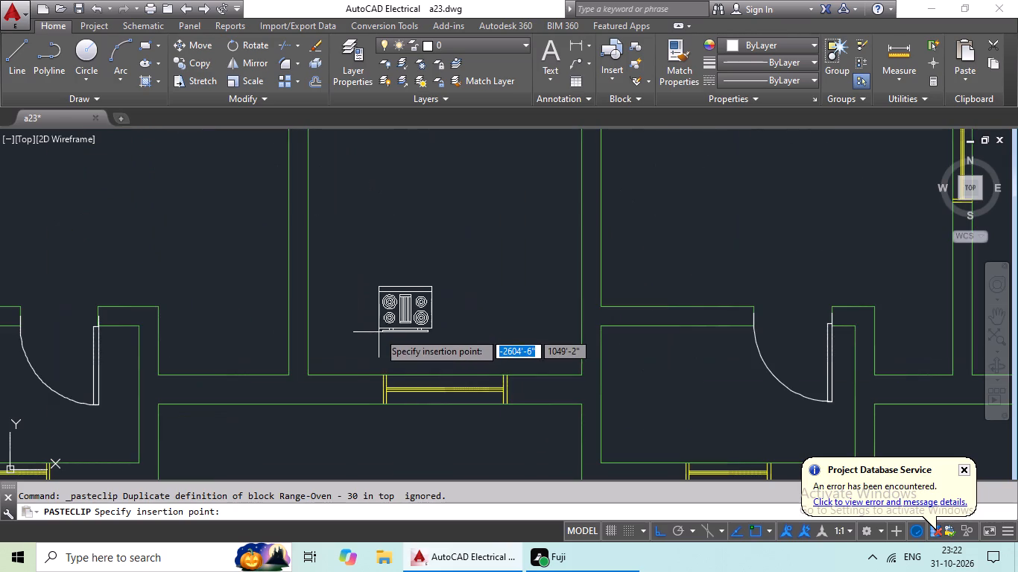
left_click(327, 349)
scroll(522, 325, "down", 2)
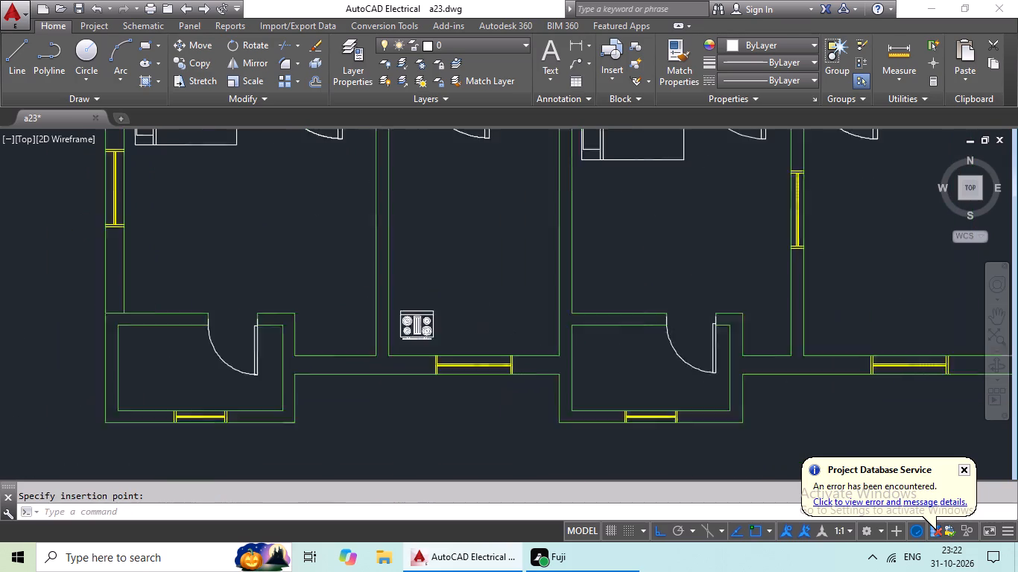
Copy the reduced double sink outside the plan into the second south room from the west, about 1'-3" east of the range.
scroll(522, 325, "down", 1)
middle_click_drag(459, 313, 295, 311)
middle_click_drag(684, 296, 305, 303)
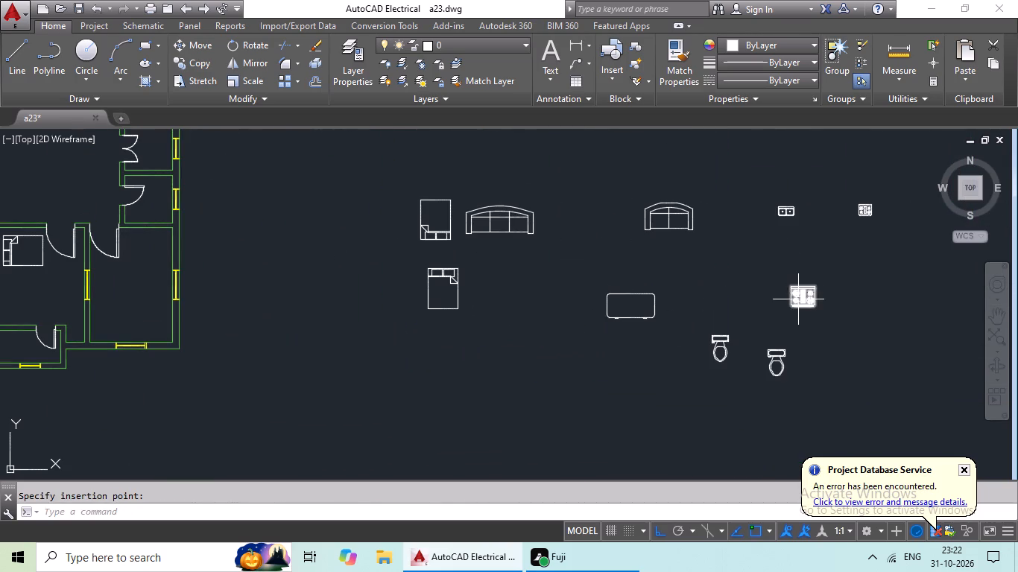
scroll(859, 234, "down", 3)
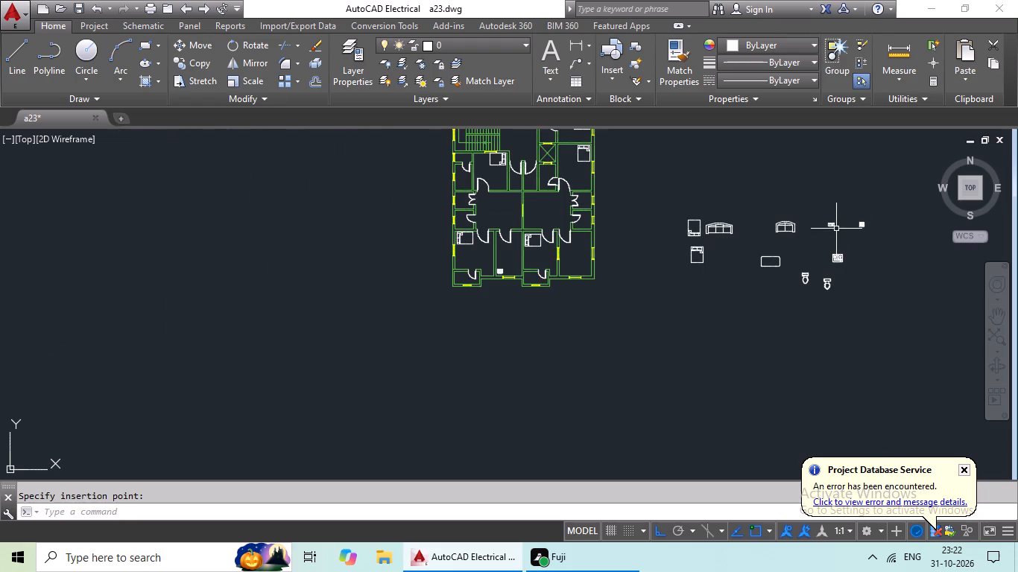
scroll(836, 229, "up", 2)
scroll(836, 228, "down", 1)
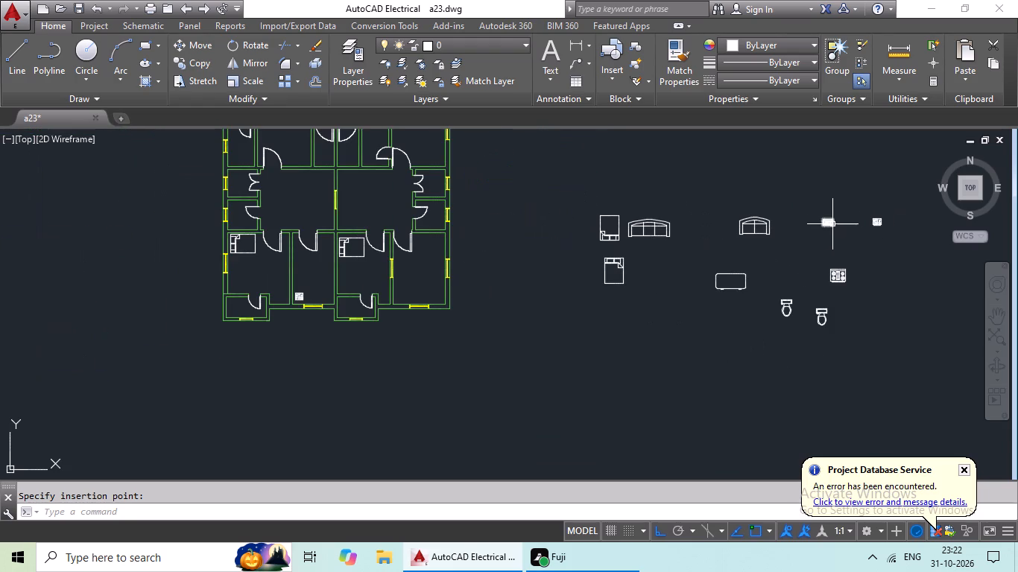
left_click(828, 224)
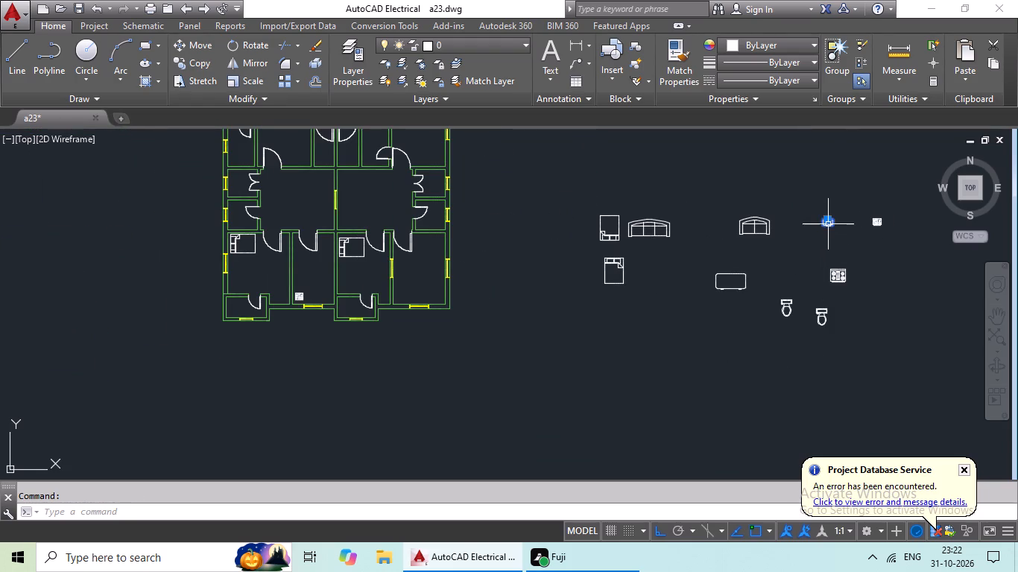
key("ctrl+c")
key("ctrl+v")
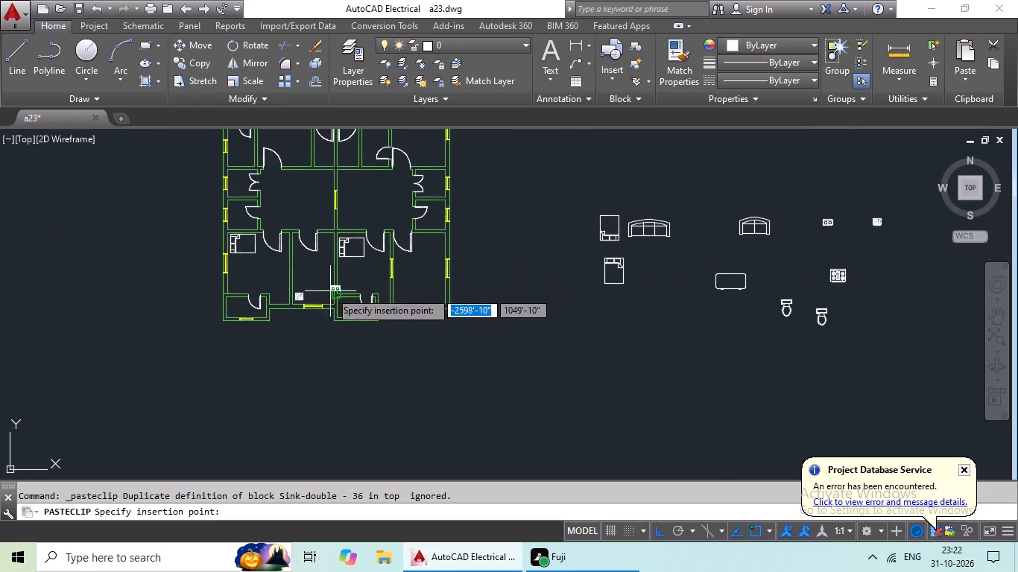
scroll(327, 301, "up", 3)
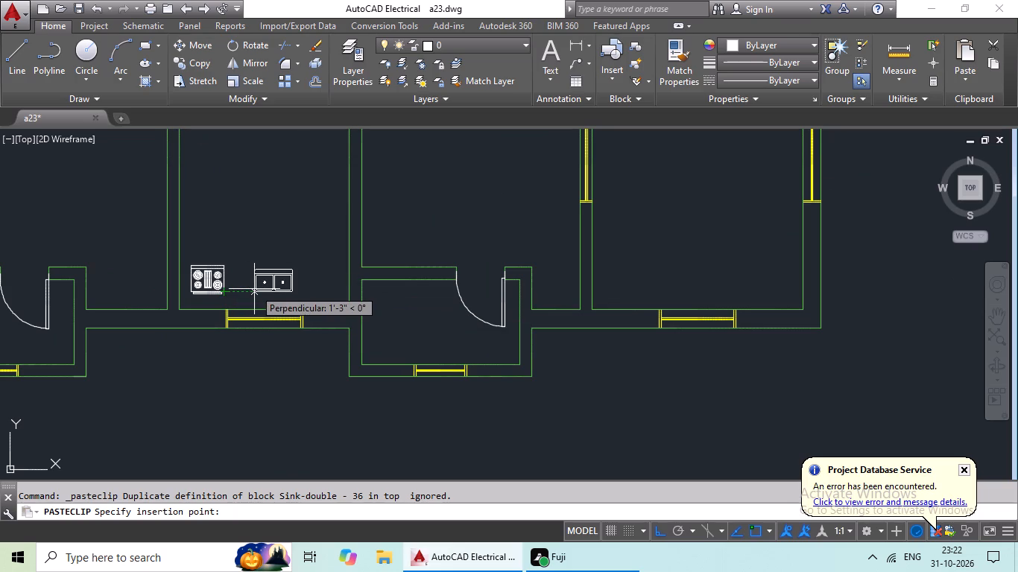
left_click(251, 288)
Copy the range and double sink together into the easternmost south-side room, just north of its south window.
scroll(282, 275, "up", 2)
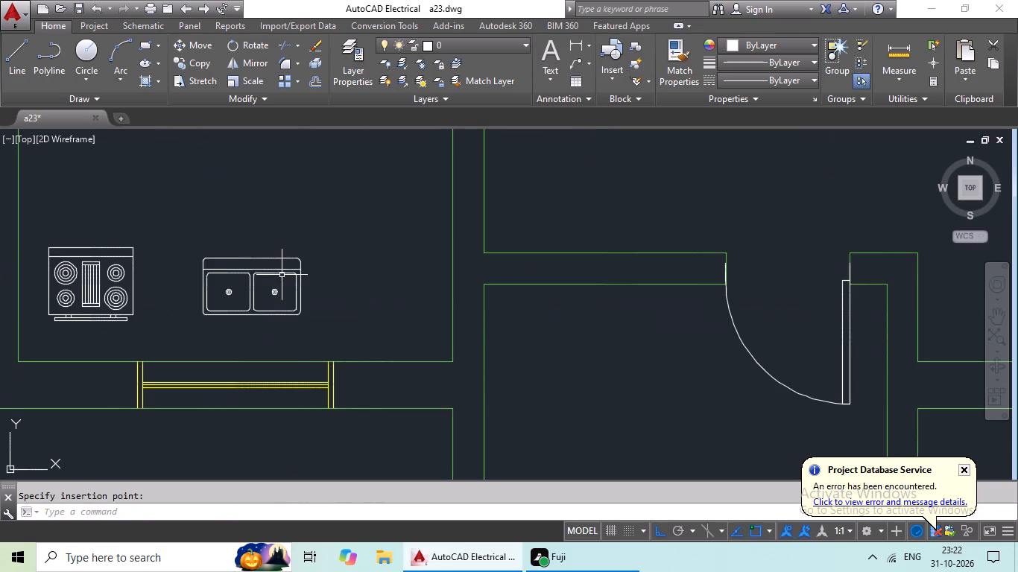
left_click_drag(179, 219, 316, 325)
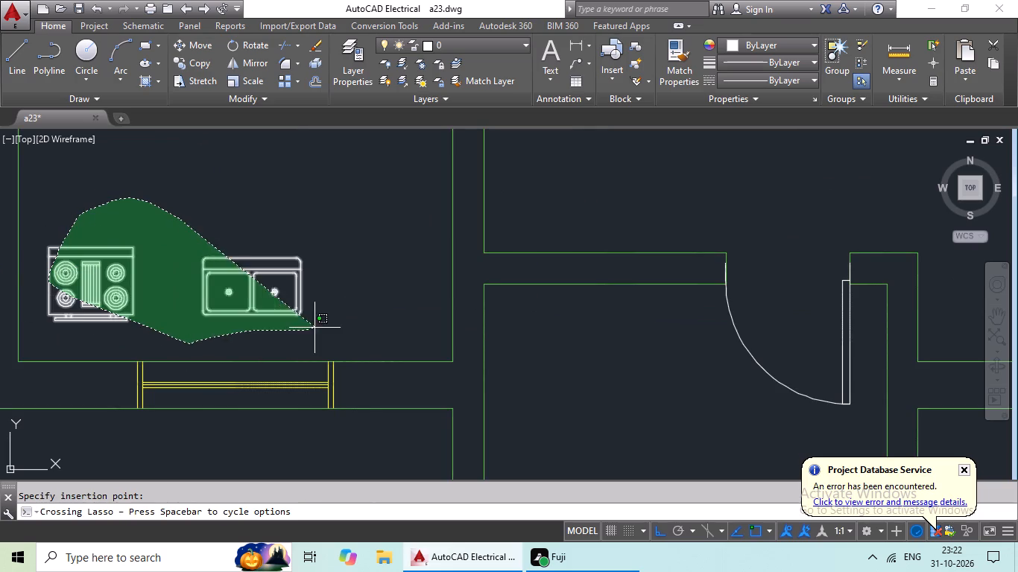
left_click_drag(316, 325, 318, 321)
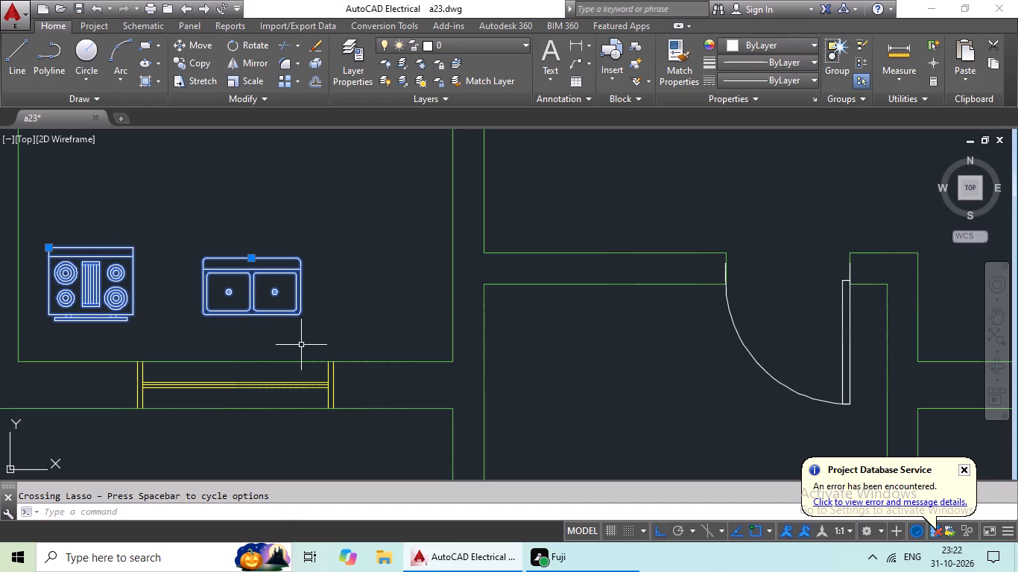
key("ctrl+c")
key("ctrl+v")
scroll(323, 342, "down", 3, "ctrl")
middle_click_drag(364, 343, 309, 343)
scroll(462, 329, "up", 1)
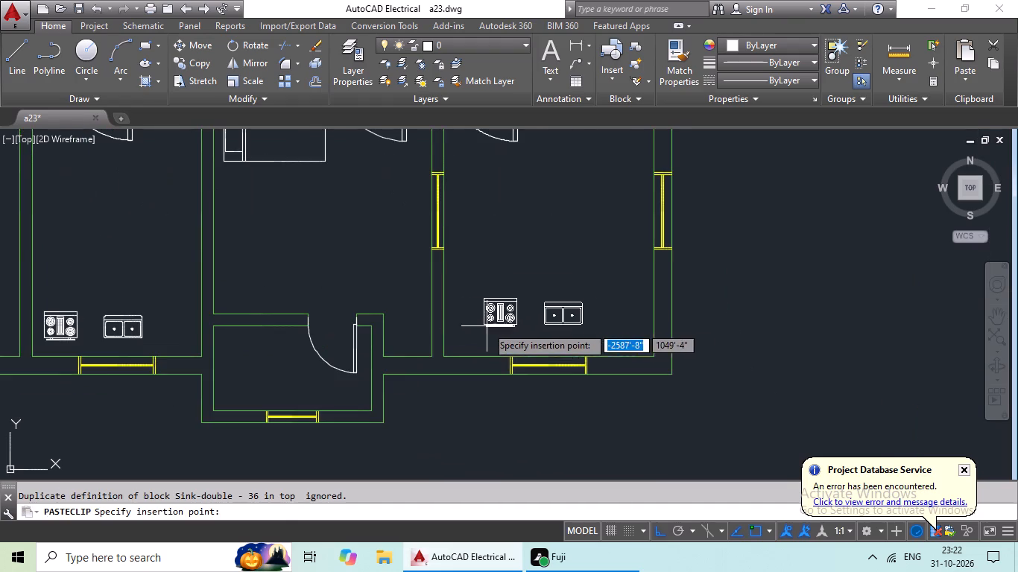
scroll(502, 325, "down", 1)
left_click(502, 323)
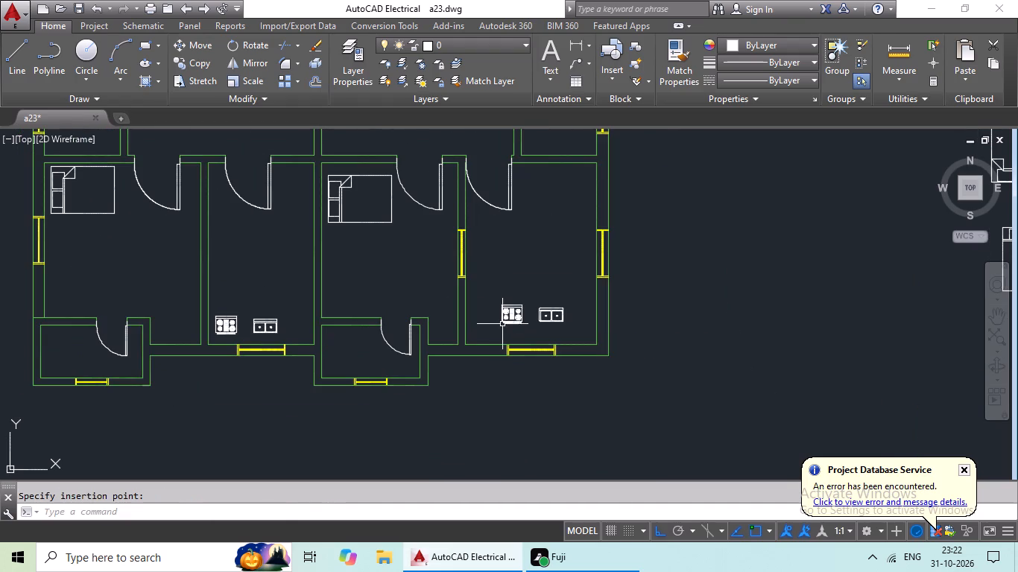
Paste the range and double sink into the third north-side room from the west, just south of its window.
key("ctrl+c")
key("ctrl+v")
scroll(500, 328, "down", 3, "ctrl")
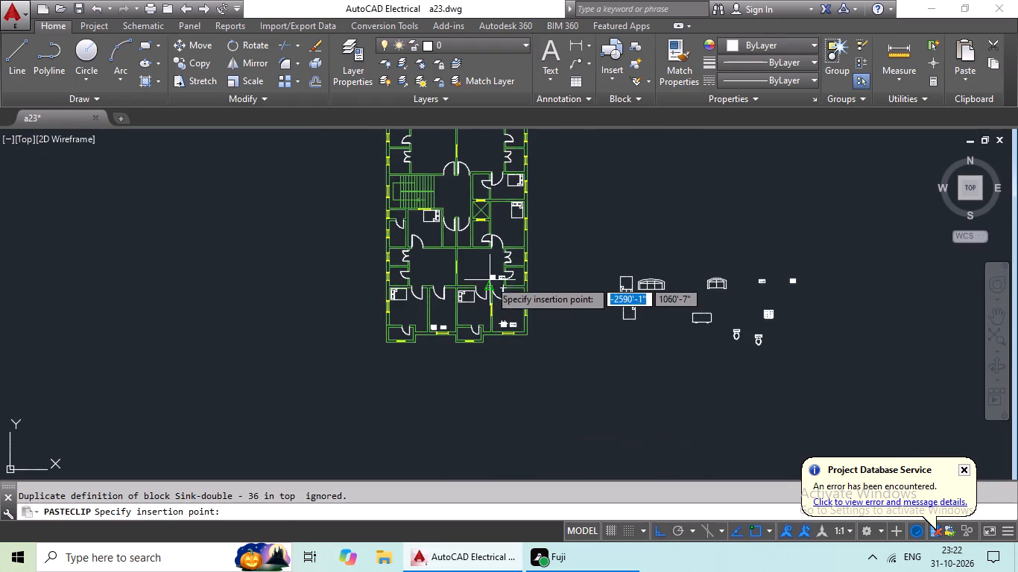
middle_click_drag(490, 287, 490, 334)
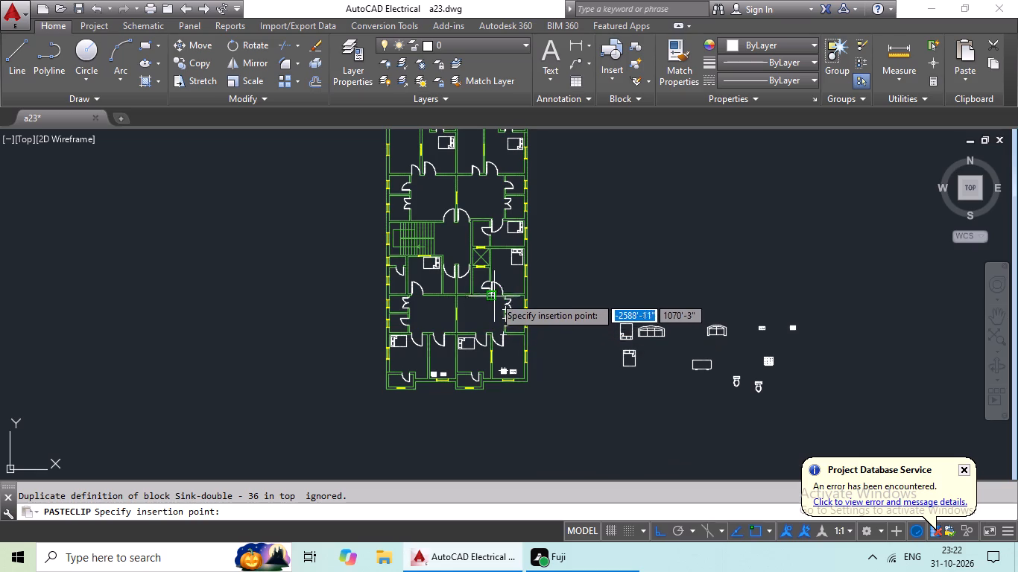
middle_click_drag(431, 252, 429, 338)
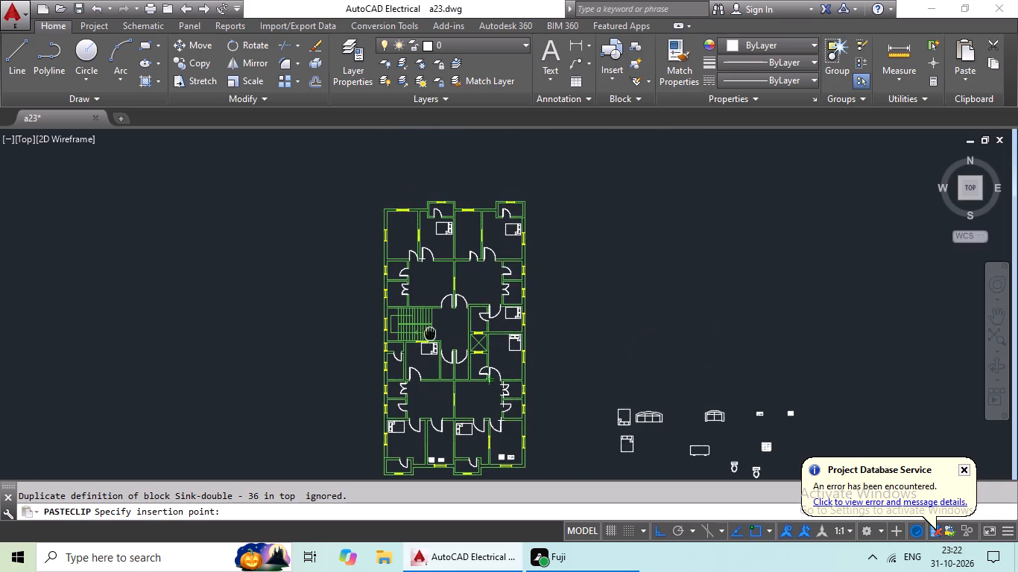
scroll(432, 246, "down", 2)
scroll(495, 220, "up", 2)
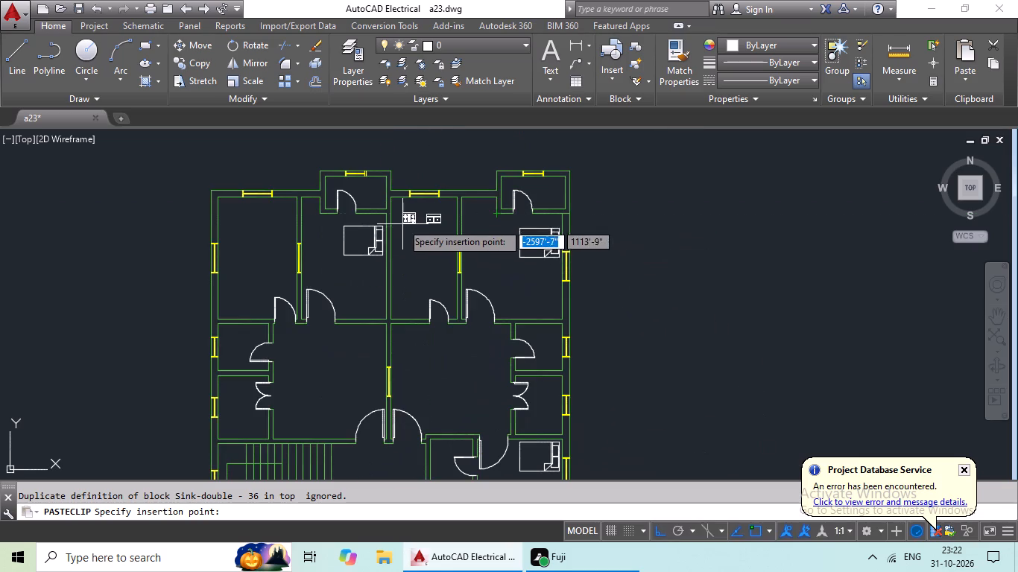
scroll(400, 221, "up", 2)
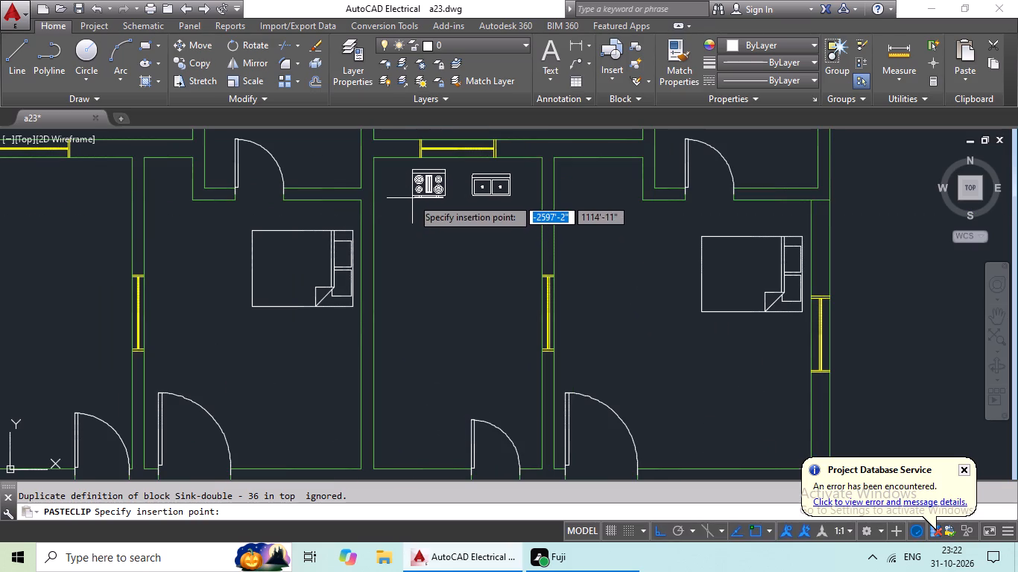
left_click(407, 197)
Paste the range and double sink into the northwest room, well south of its north window and level with the side windows.
key("ctrl+v")
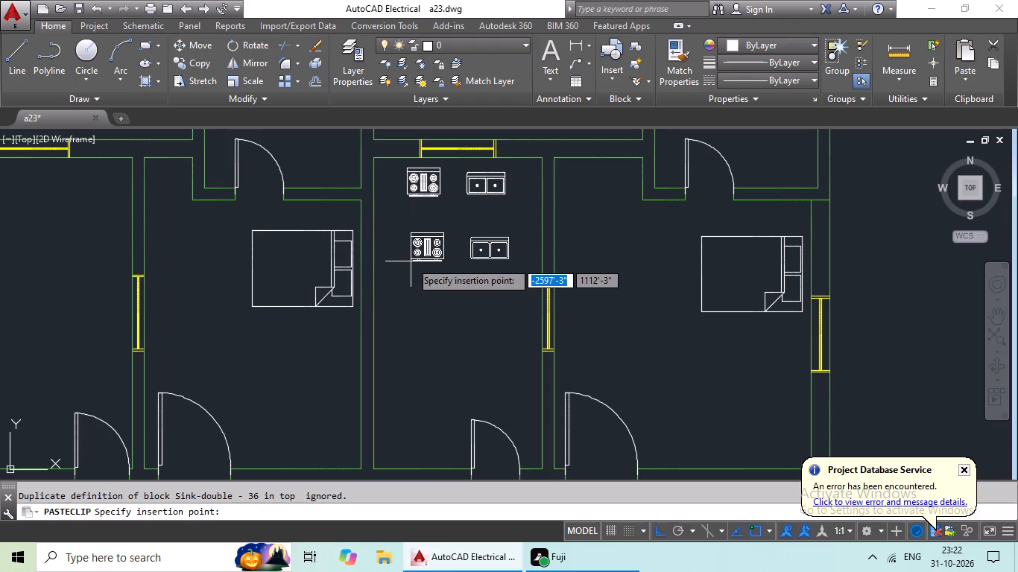
scroll(386, 275, "down", 2, "ctrl")
scroll(241, 256, "up", 3)
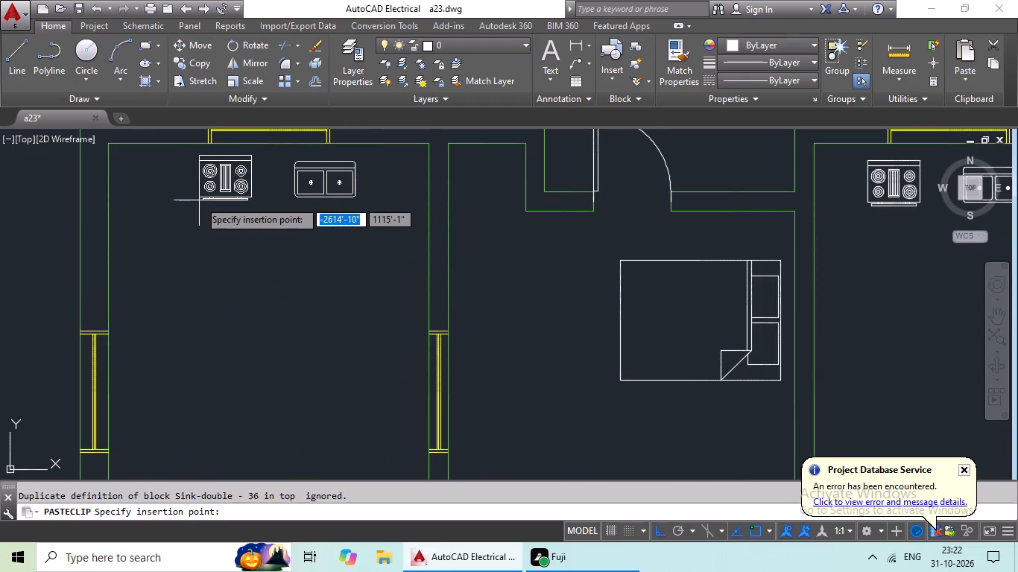
scroll(183, 209, "down", 2)
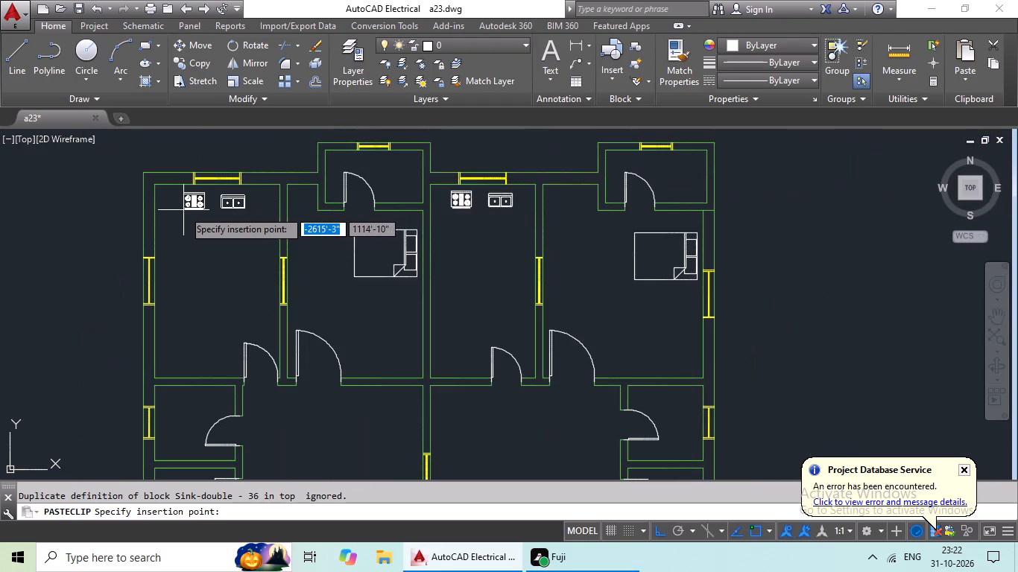
scroll(210, 262, "up", 1)
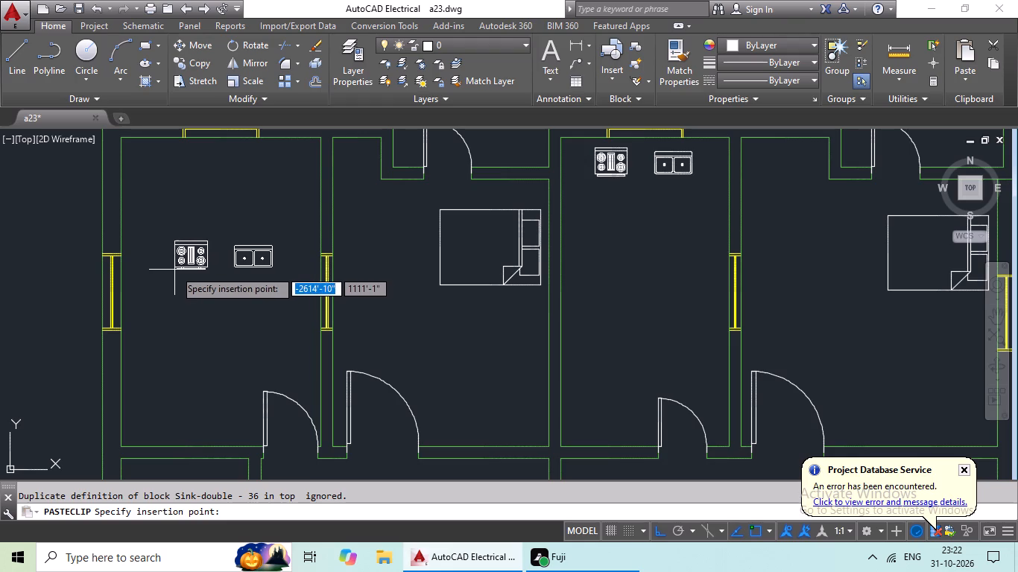
left_click(165, 275)
scroll(266, 275, "down", 1)
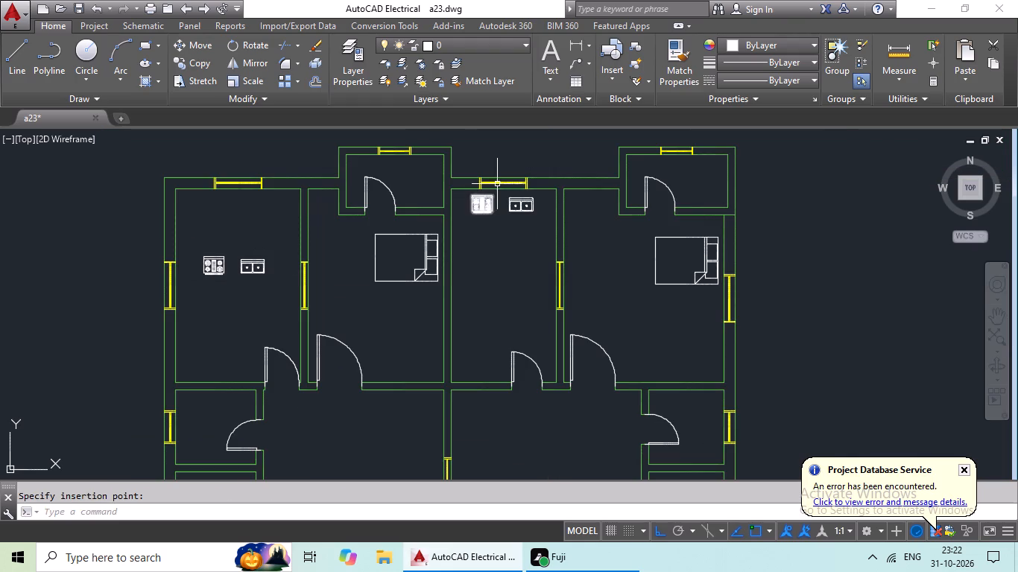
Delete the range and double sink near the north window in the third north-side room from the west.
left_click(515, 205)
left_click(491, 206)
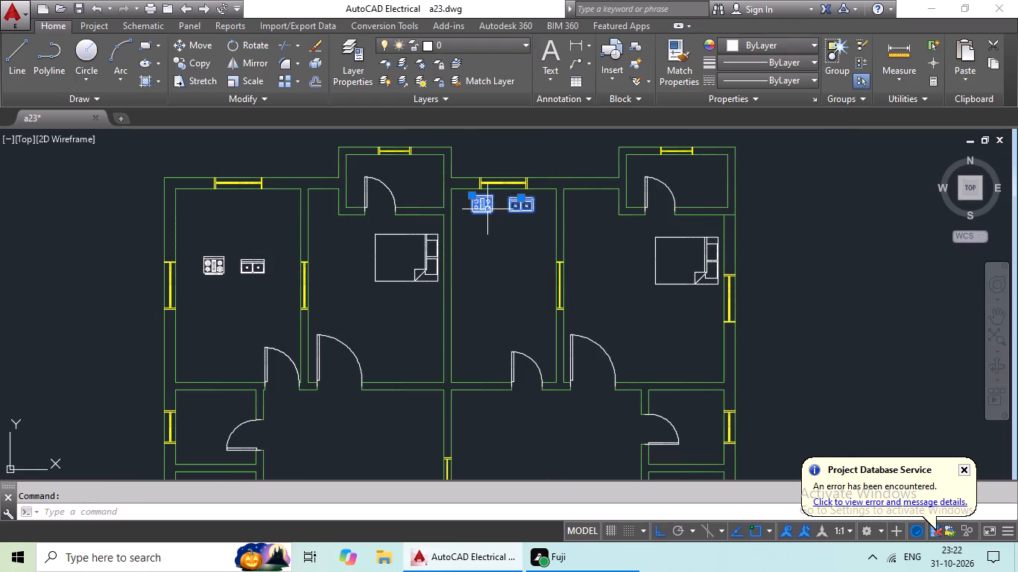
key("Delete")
Paste the range and double sink into the third north-side room from the west, leaving clear space below the north wall.
key("ctrl+c")
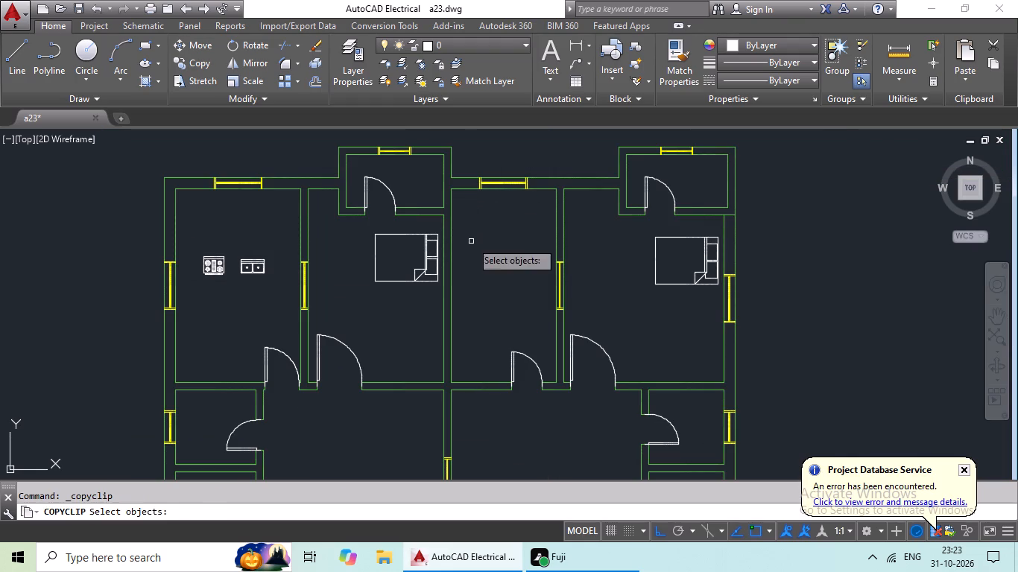
key("ctrl+v")
left_click(468, 270)
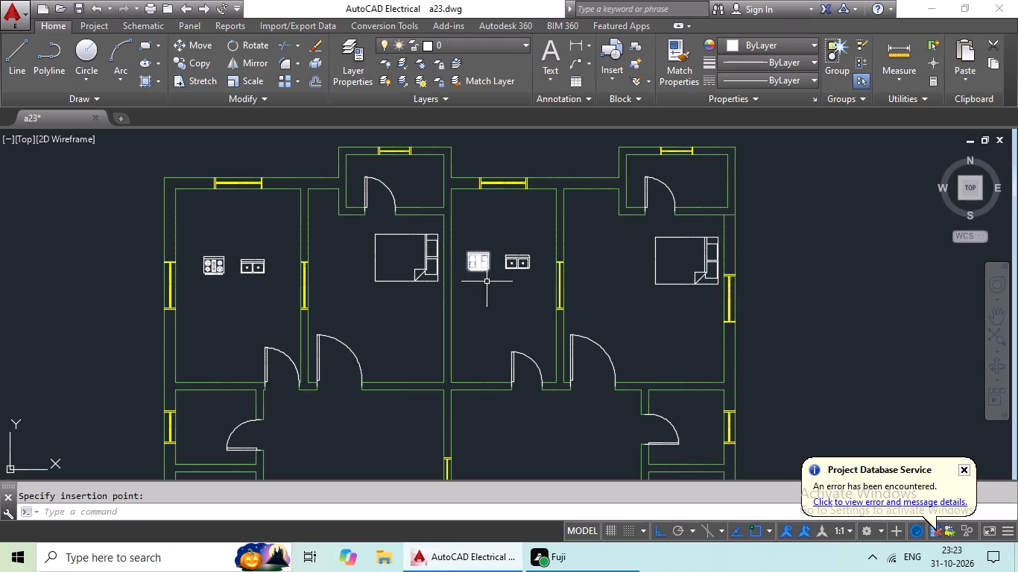
Offset the north wall's inner line 3' southward in both the third north-side room from the west and the northwest room.
key("o")
key("Return")
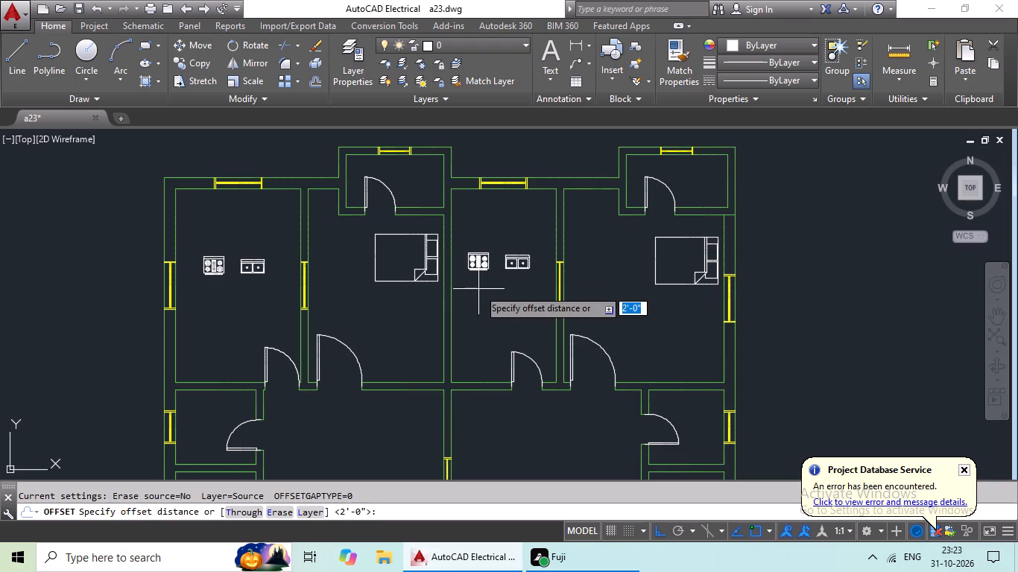
type("3'")
key("Return")
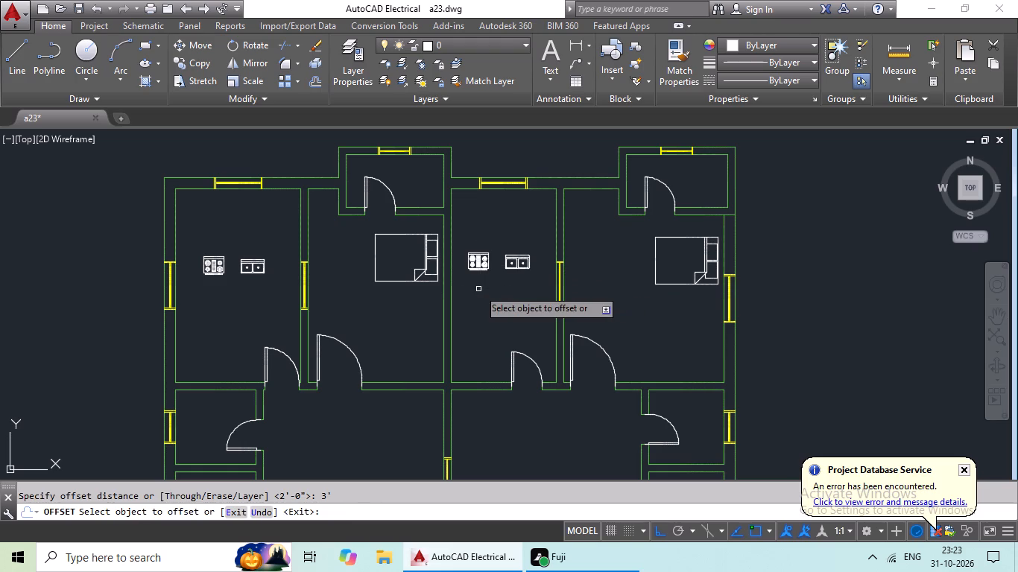
left_click_drag(543, 189, 543, 206)
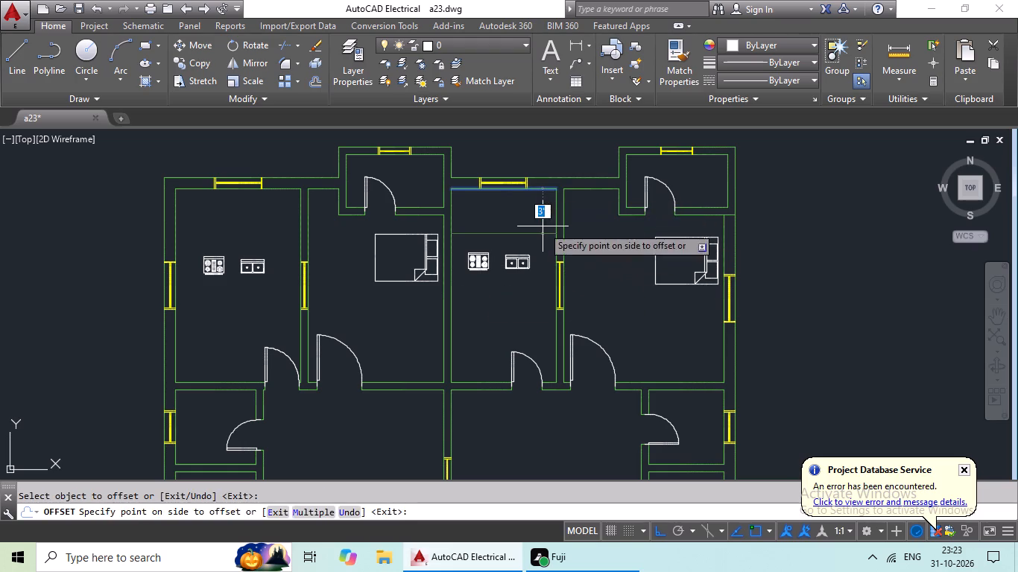
left_click(543, 226)
left_click_drag(270, 189, 267, 209)
left_click(265, 220)
middle_click_drag(276, 252, 294, 240)
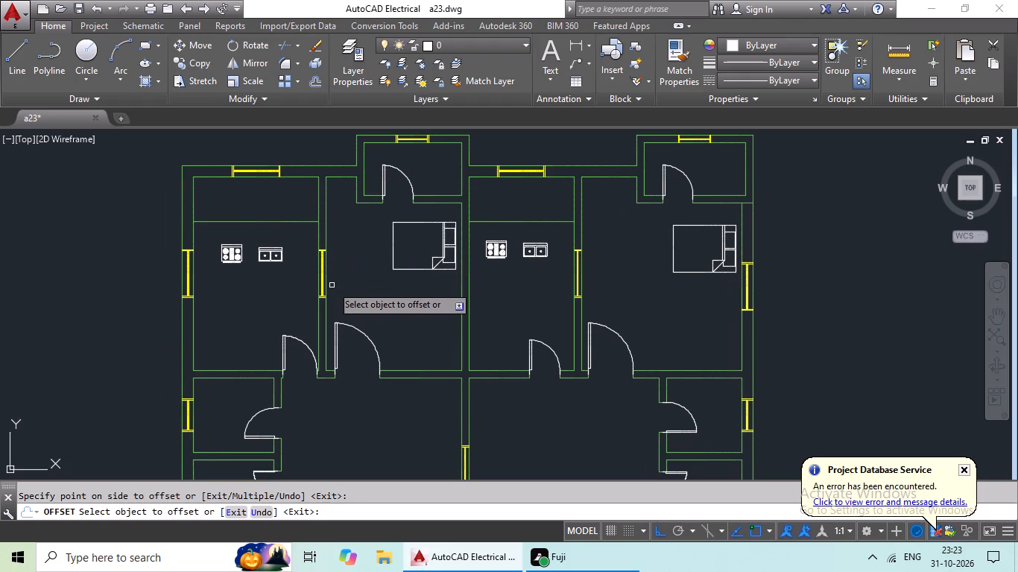
key("Escape")
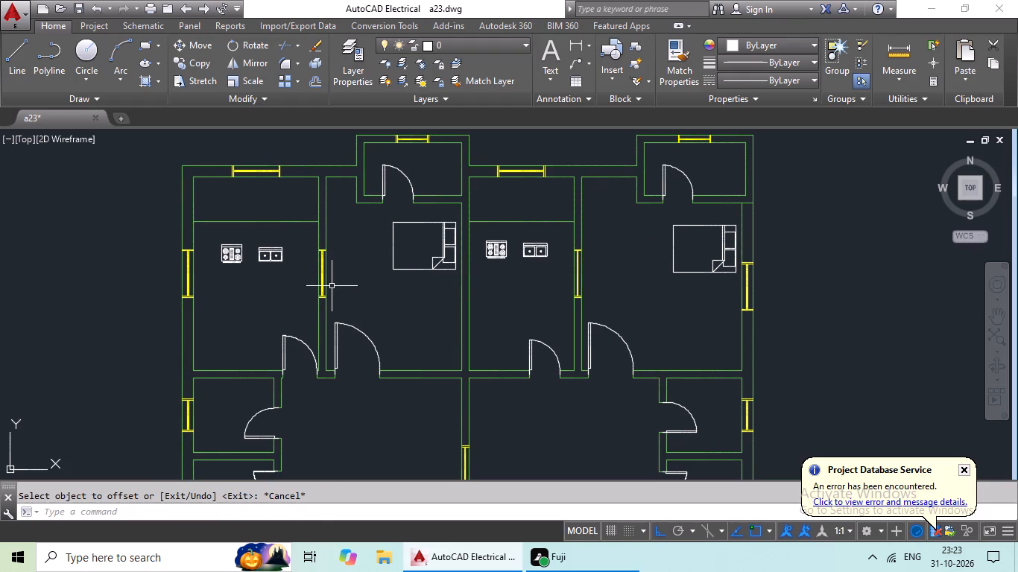
Offset the new partition lines in the northwest room and the third north-side room 6" southward to form the wall thickness.
key("o")
key("Return")
type("6\"")
key("Return")
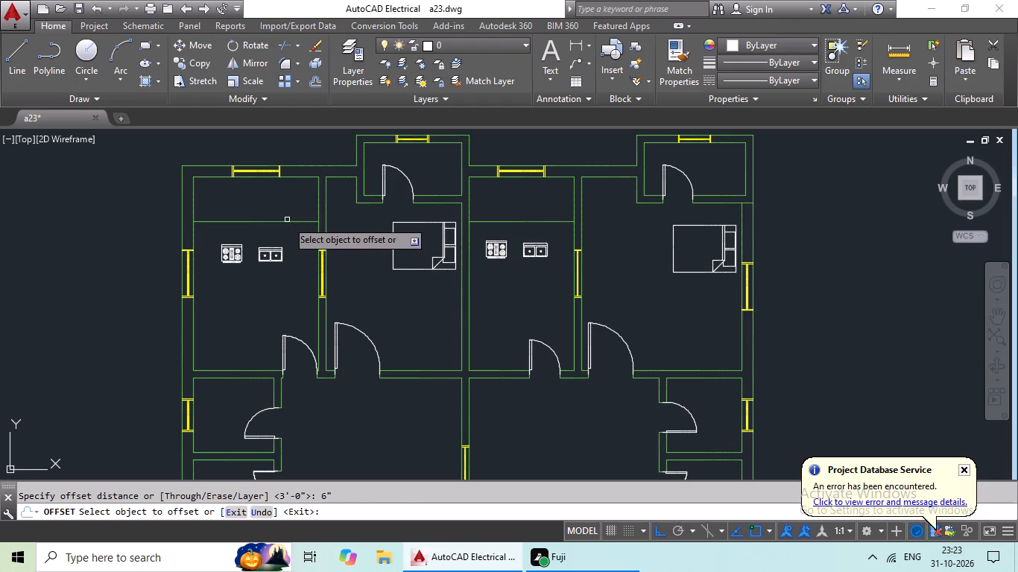
left_click_drag(285, 223, 285, 231)
left_click(285, 234)
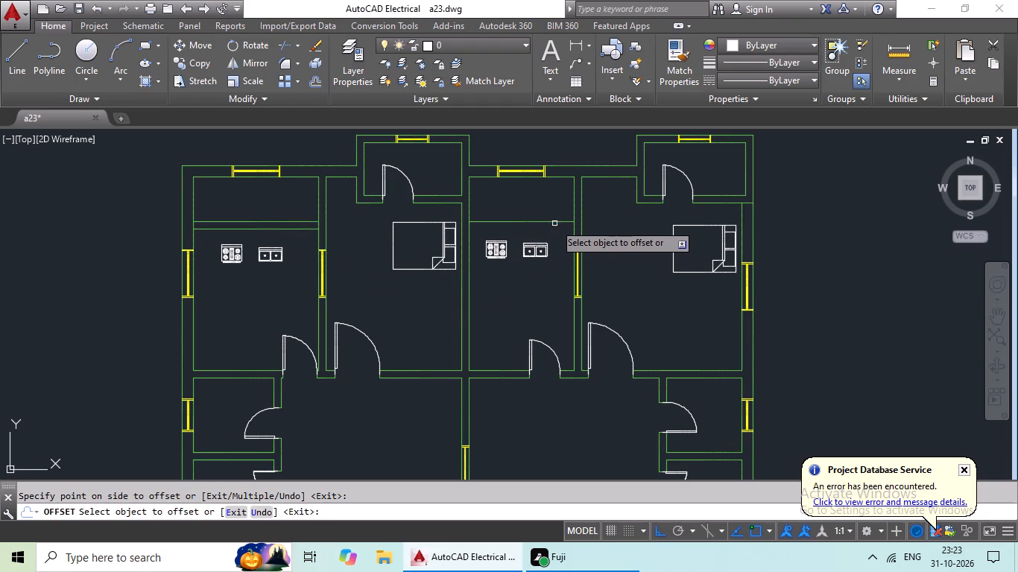
left_click(555, 222)
left_click(555, 235)
scroll(568, 234, "down", 2)
key("Escape")
key("Escape")
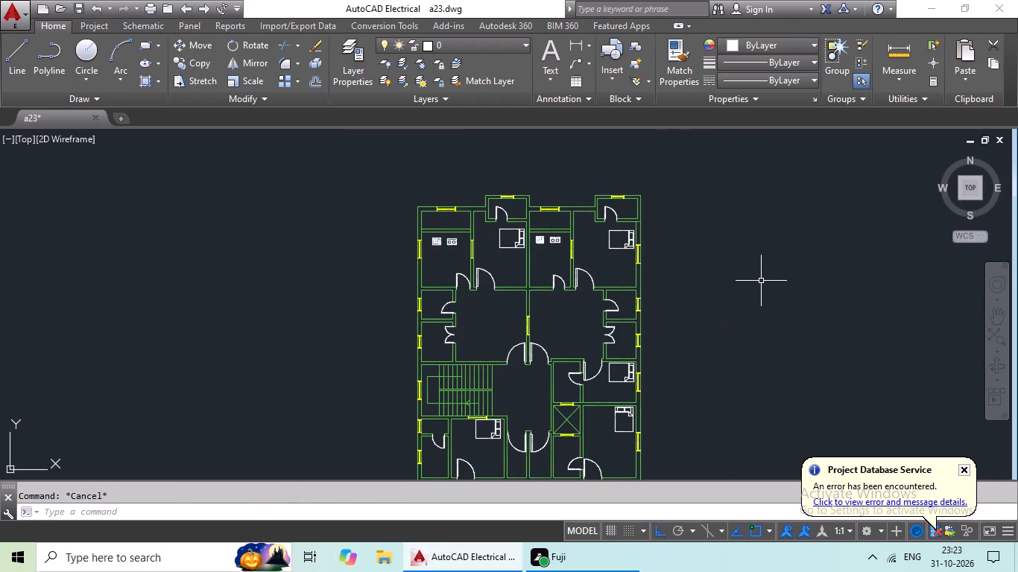
Trim the northwest room's east and west wall lines between the two new partition lines.
type("tr")
key("space")
key("space")
scroll(494, 228, "up", 4)
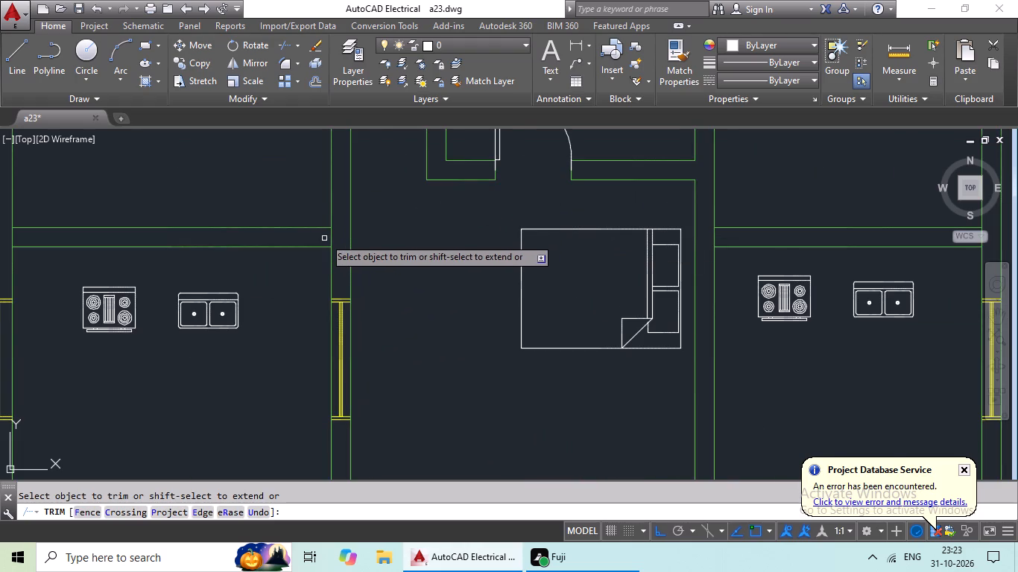
scroll(326, 236, "up", 2)
left_click(336, 232)
scroll(253, 241, "down", 3)
middle_click_drag(253, 241, 528, 252)
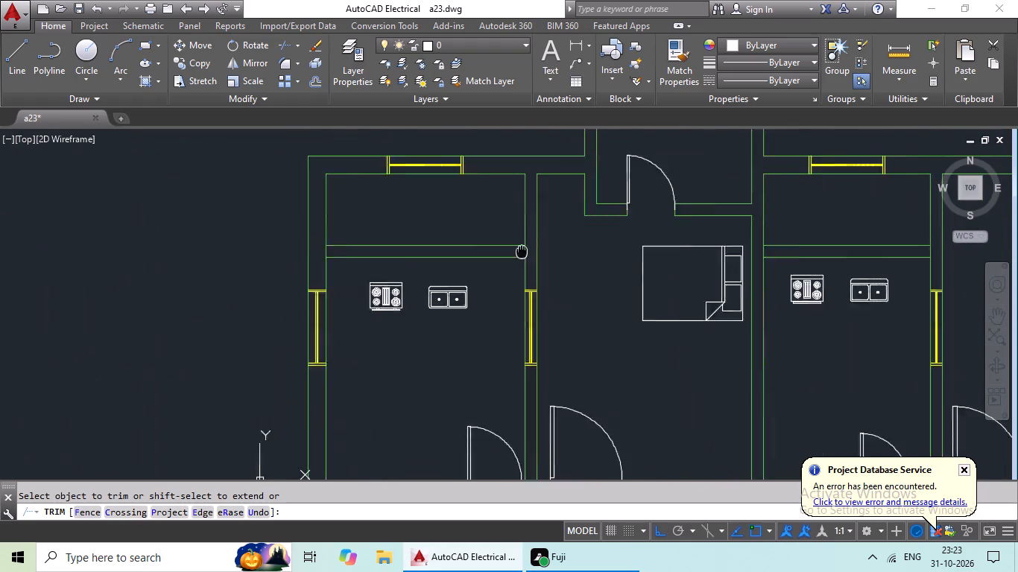
middle_click_drag(528, 252, 535, 252)
scroll(358, 256, "up", 4)
left_click_drag(396, 232, 334, 239)
left_click_drag(334, 239, 341, 235)
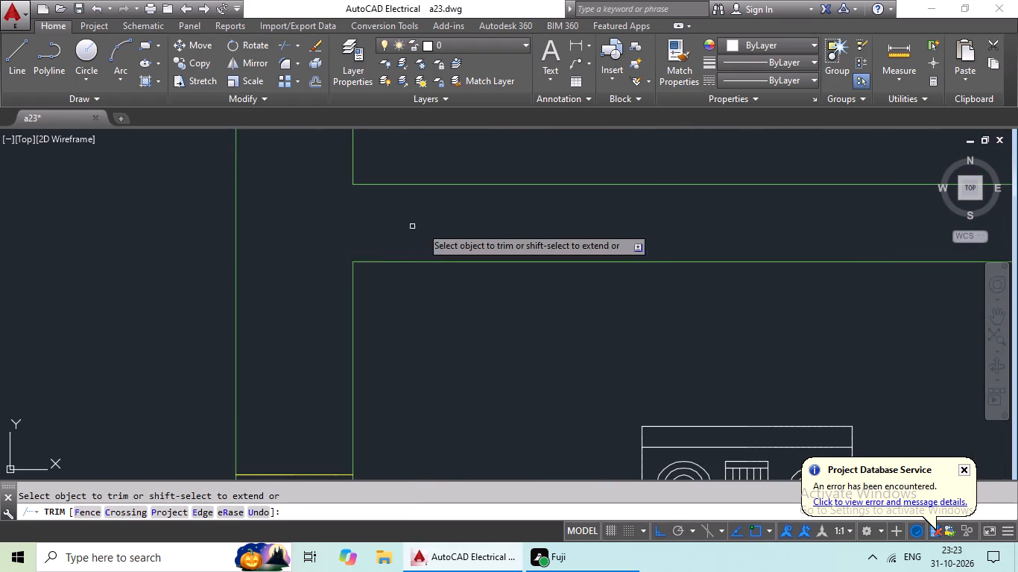
Trim the side wall lines between the new partition lines at both ends in the third north-side room from the west.
scroll(437, 226, "down", 2)
middle_click_drag(491, 261, 251, 279)
scroll(392, 271, "down", 2)
middle_click_drag(476, 287, 276, 286)
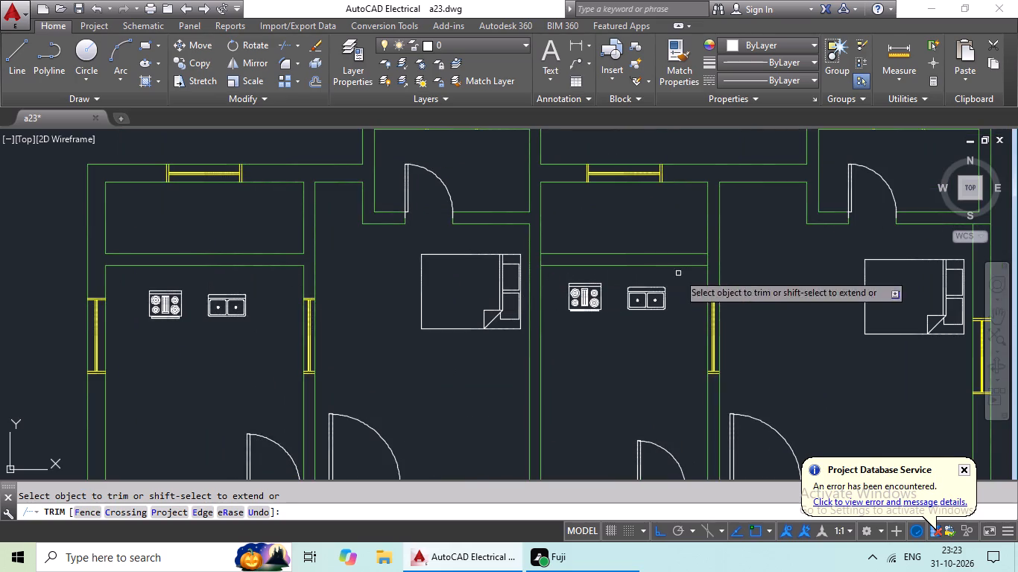
scroll(700, 266, "up", 4)
left_click_drag(783, 220, 690, 225)
left_click(690, 225)
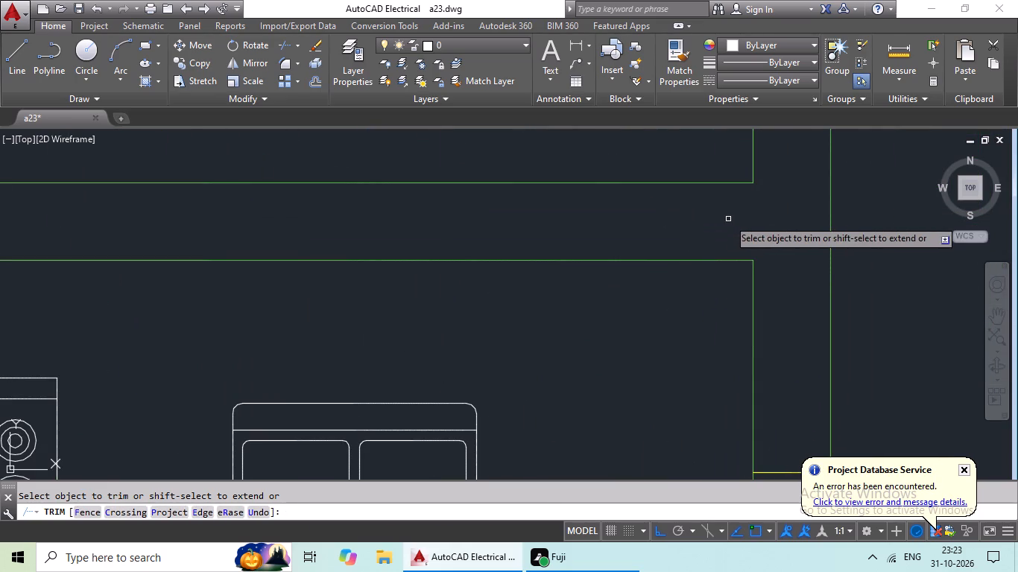
middle_click_drag(666, 217, 783, 220)
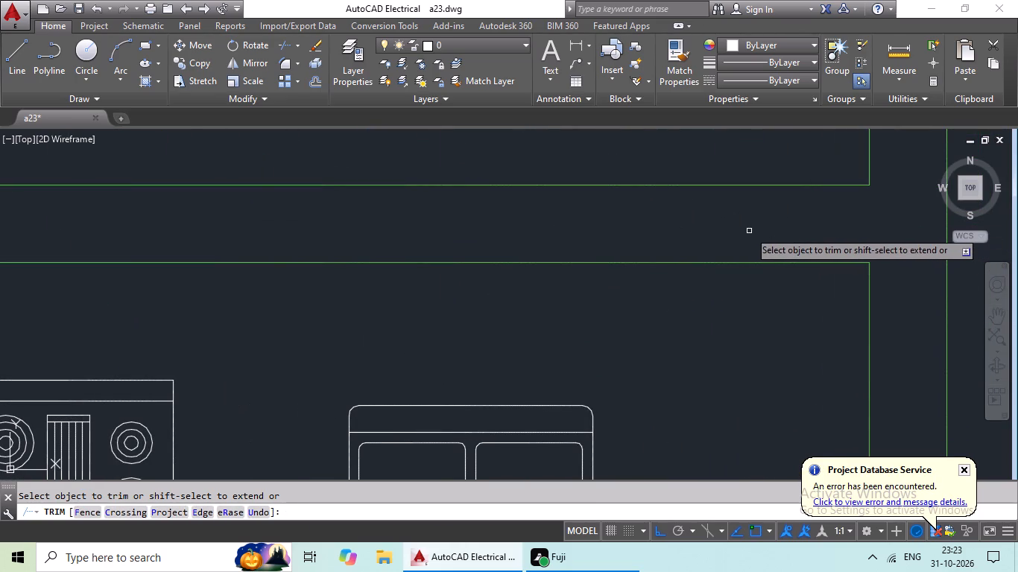
scroll(463, 257, "down", 2)
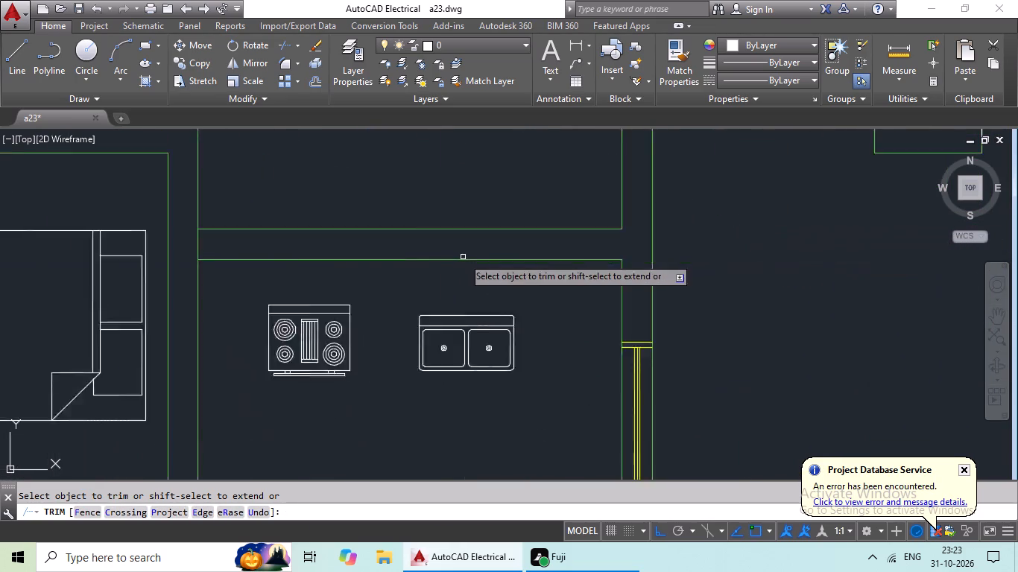
scroll(463, 257, "down", 1)
middle_click_drag(463, 256, 686, 247)
scroll(532, 239, "up", 3)
left_click_drag(583, 233, 529, 233)
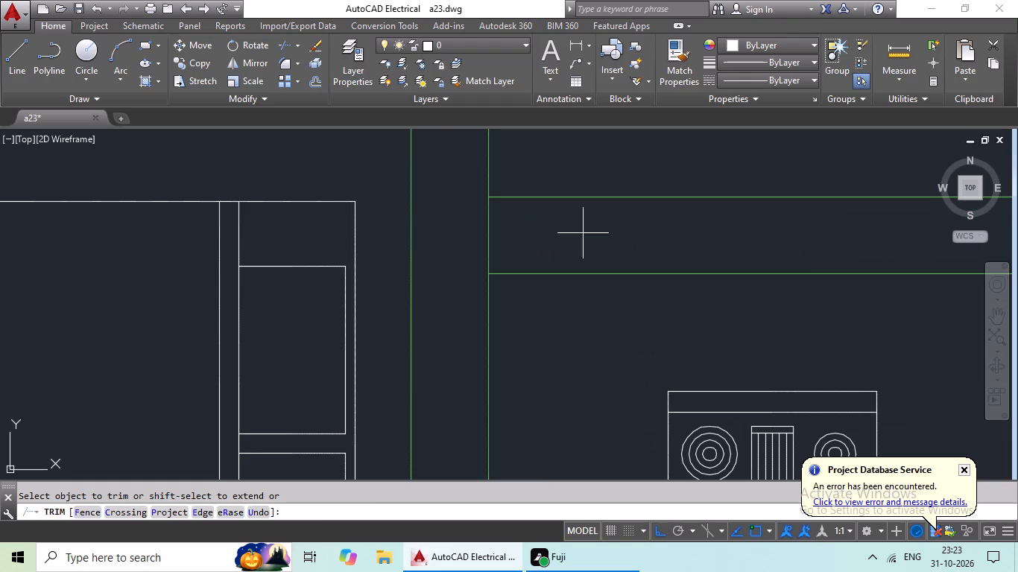
left_click_drag(529, 233, 467, 234)
left_click(467, 234)
scroll(491, 221, "down", 6)
middle_click_drag(516, 287, 516, 175)
middle_click_drag(547, 287, 525, 137)
key("Escape")
Delete the range and double sink near the south window in the southeast room.
middle_click_drag(532, 348, 496, 164)
middle_click_drag(495, 292, 502, 214)
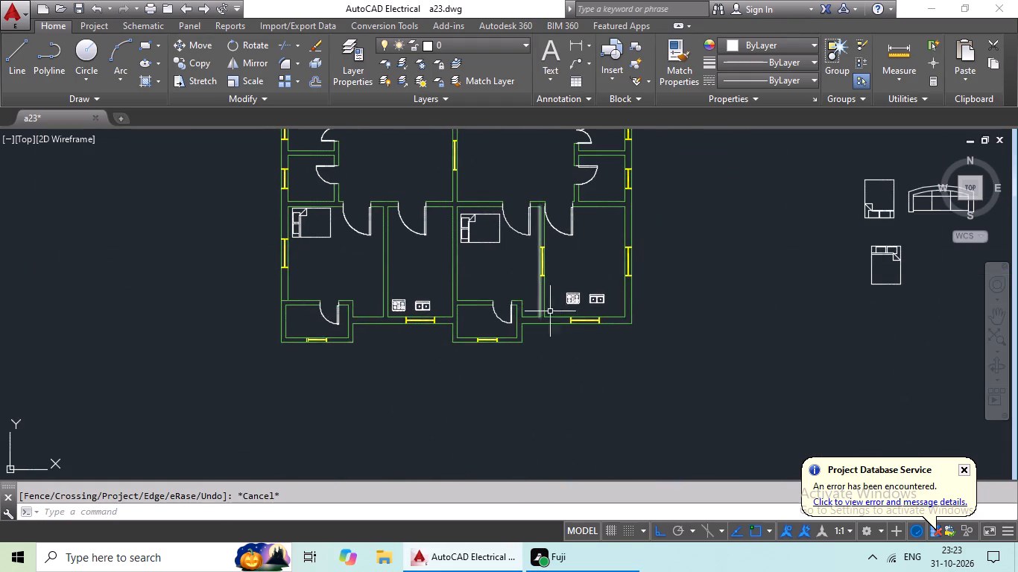
scroll(560, 312, "up", 4)
left_click_drag(717, 270, 361, 235)
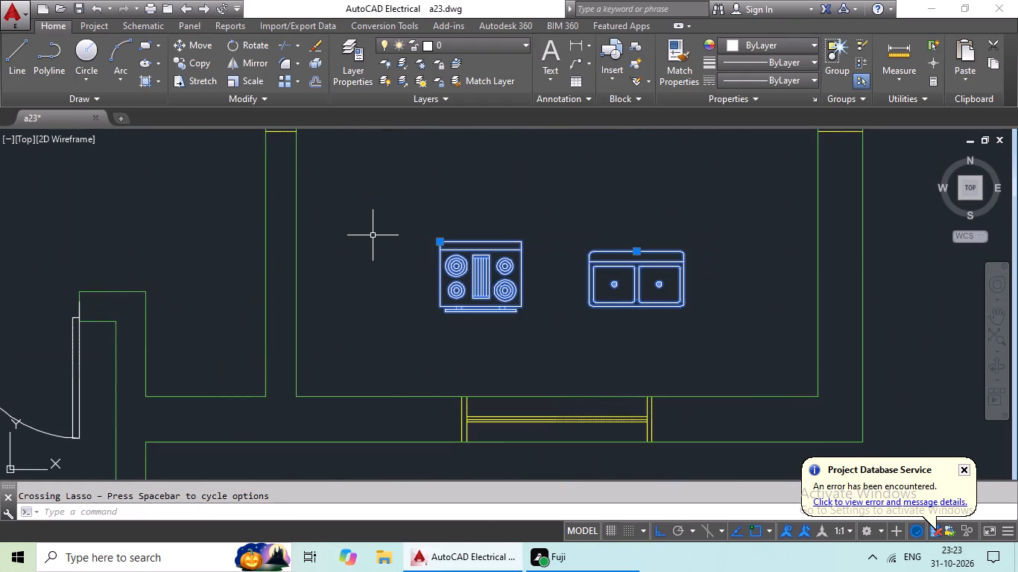
key("Delete")
Delete the range and double sink near the south window in the second south-side room from the west.
scroll(455, 227, "down", 4)
middle_click_drag(379, 240, 692, 295)
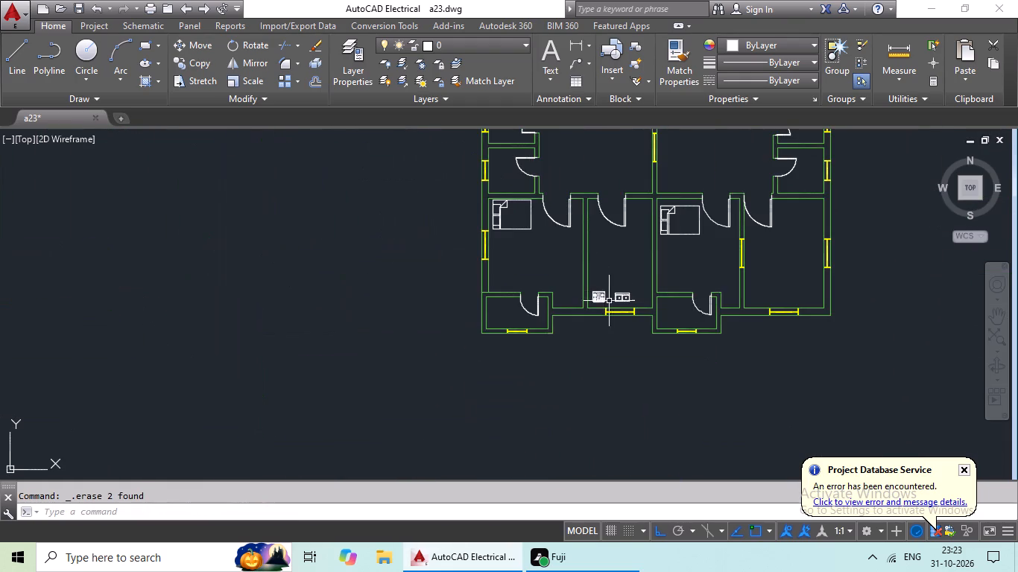
scroll(609, 301, "up", 4)
left_click_drag(787, 264, 431, 258)
key("Escape")
key("Escape")
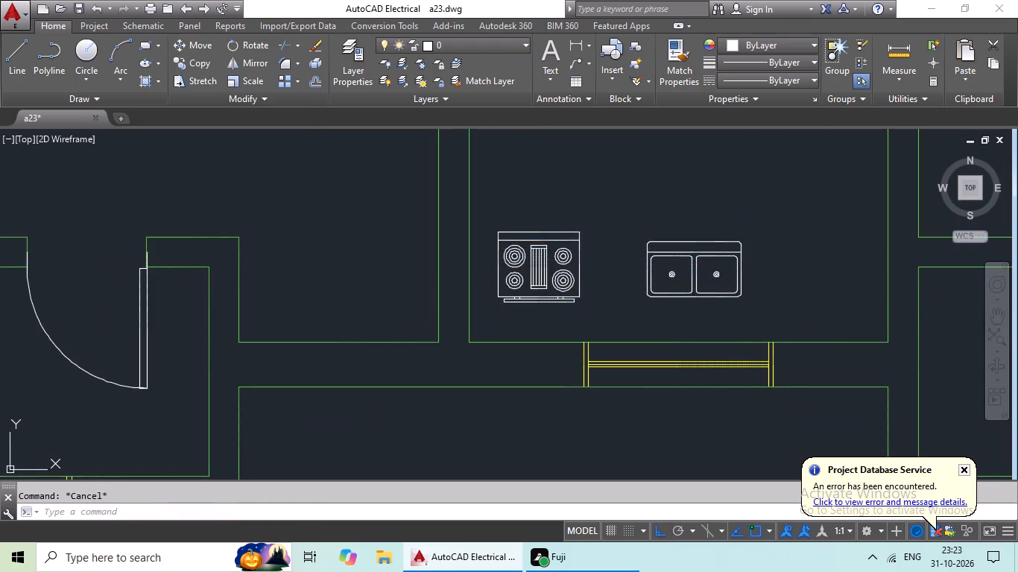
left_click_drag(797, 264, 499, 273)
key("Escape")
left_click_drag(768, 269, 461, 283)
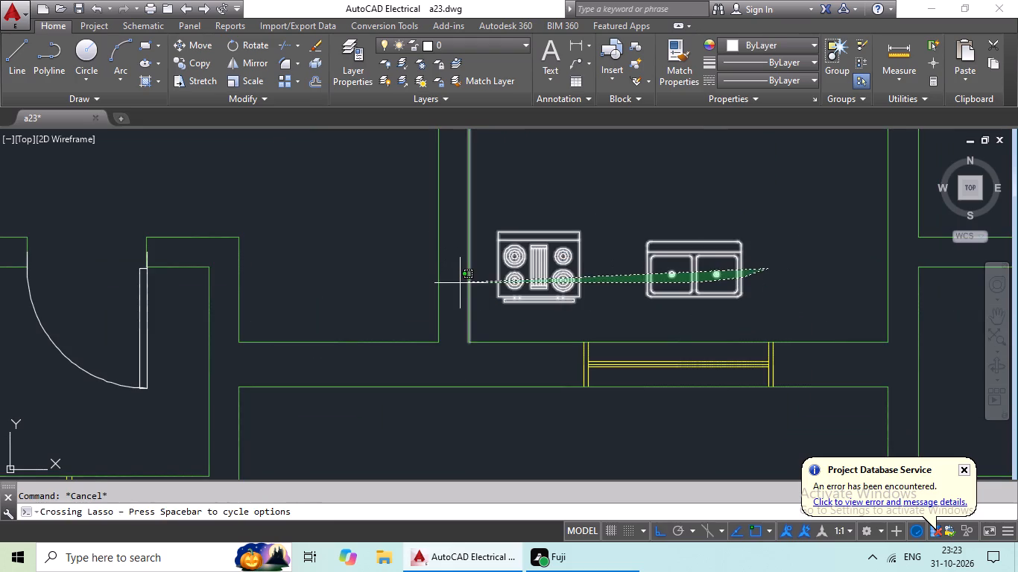
left_click_drag(461, 283, 581, 281)
key("Escape")
left_click_drag(829, 261, 487, 273)
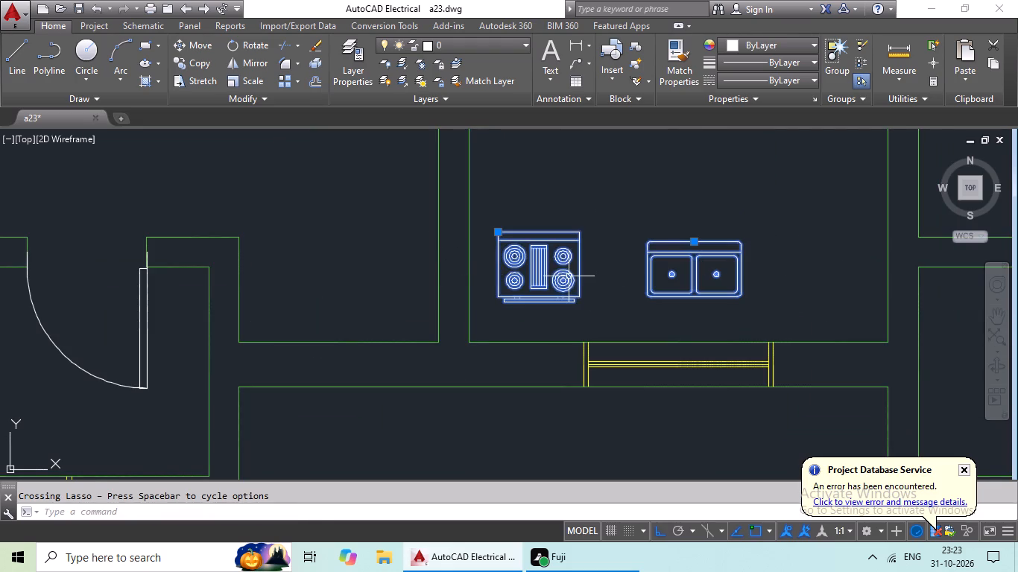
key("Delete")
Offset the south wall's inner line 3' northward in both the second south-side room from the west and the southeast room.
key("o")
key("Return")
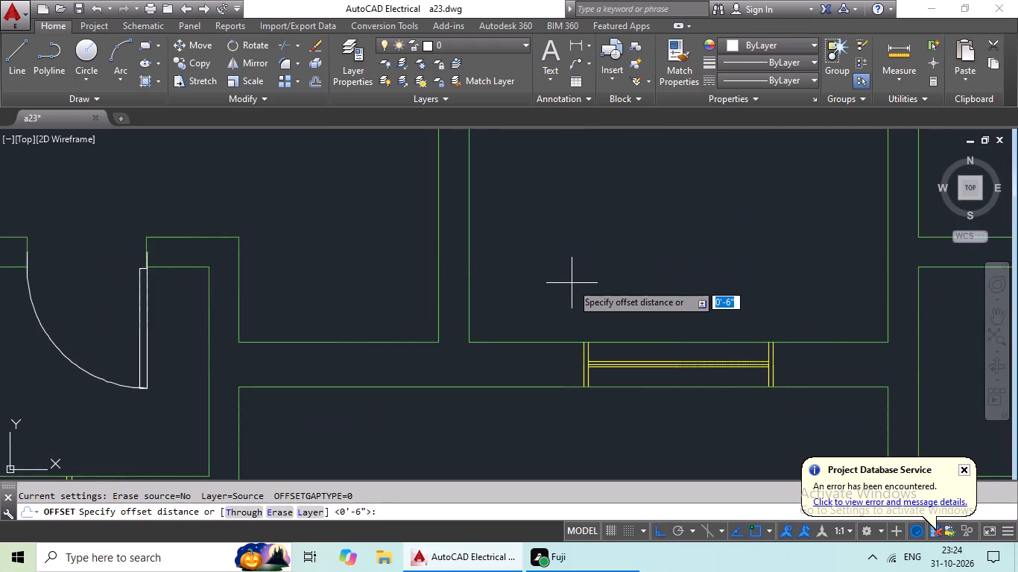
type("3'")
key("Return")
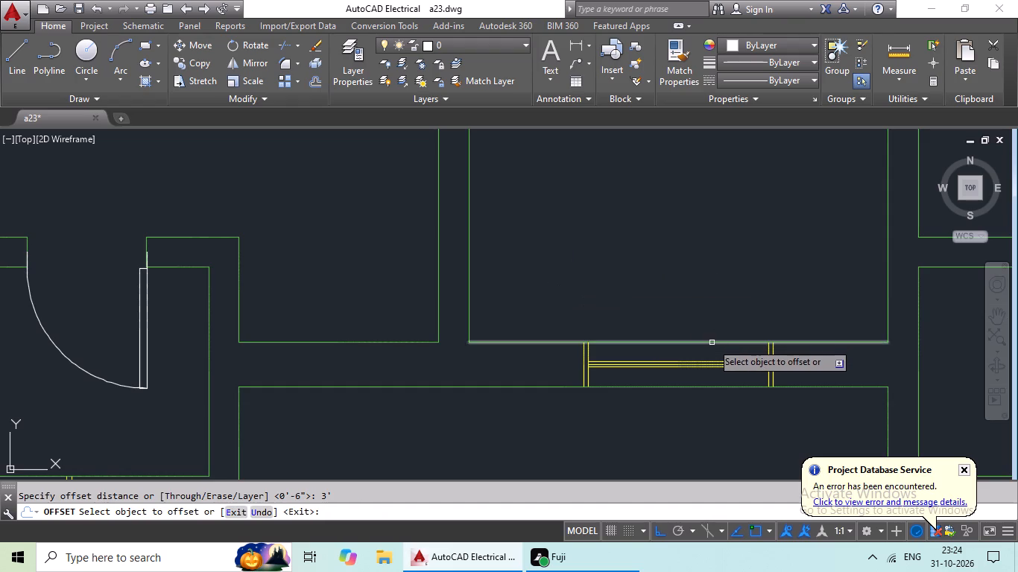
left_click_drag(712, 343, 720, 302)
left_click(721, 276)
middle_click_drag(721, 276, 180, 306)
scroll(628, 299, "down", 3)
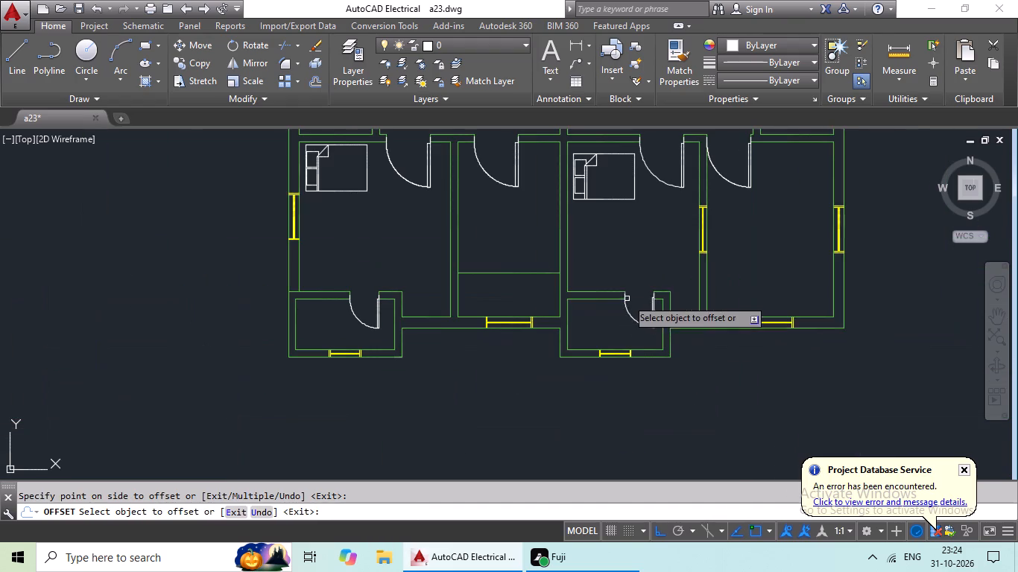
left_click(774, 299)
left_click_drag(768, 317, 769, 297)
left_click(769, 247)
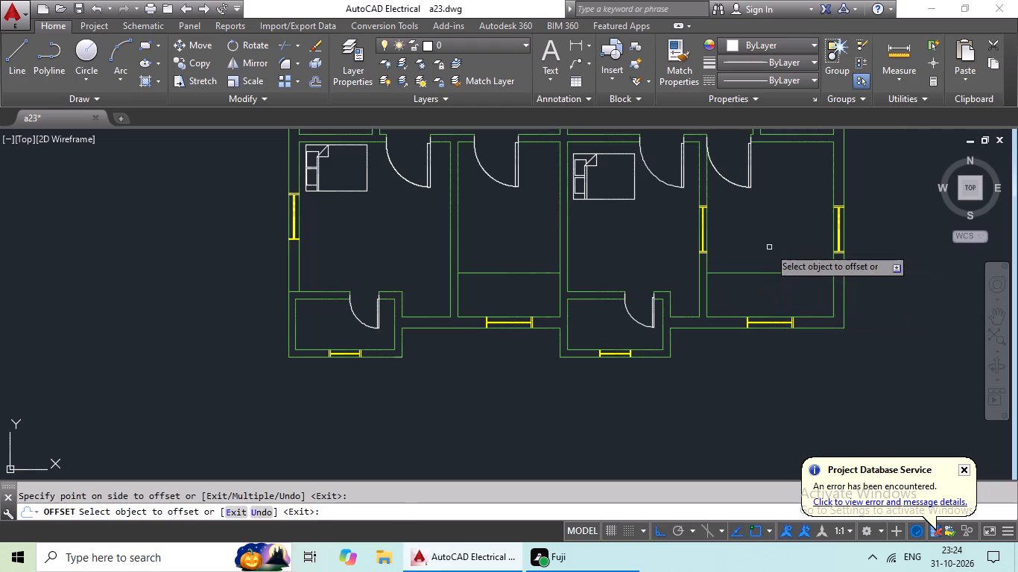
key("Escape")
key("Escape")
Offset the new partition lines in the southeast room and the second south-side room 6" northward to form the wall thickness.
key("o")
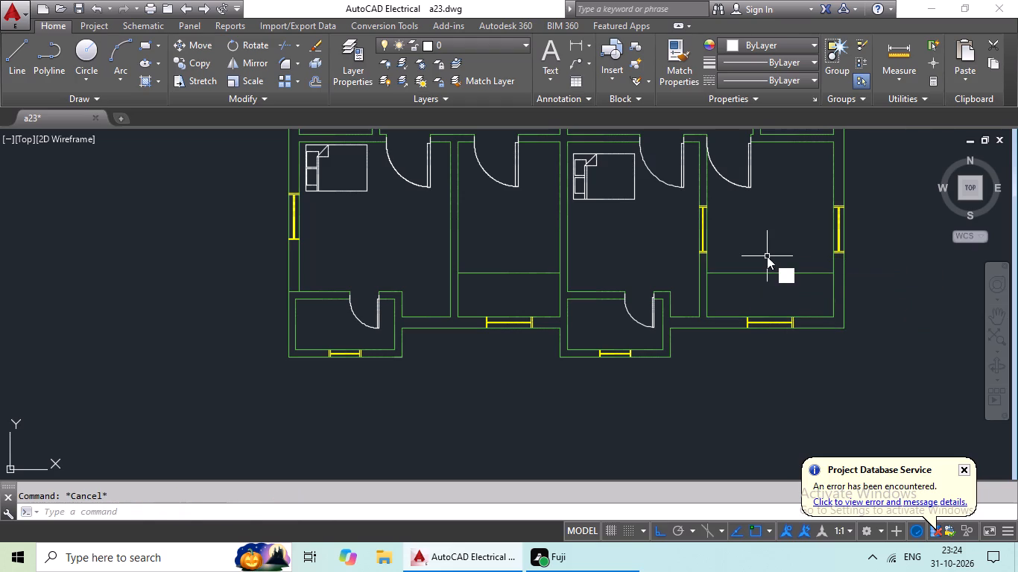
key("Return")
key("6")
key("shift+quotedbl")
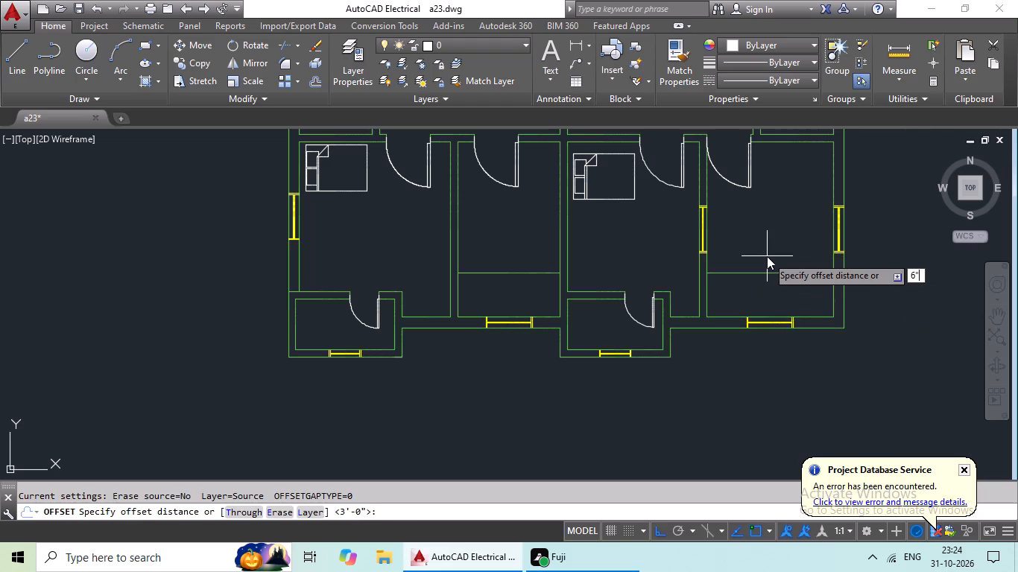
key("Return")
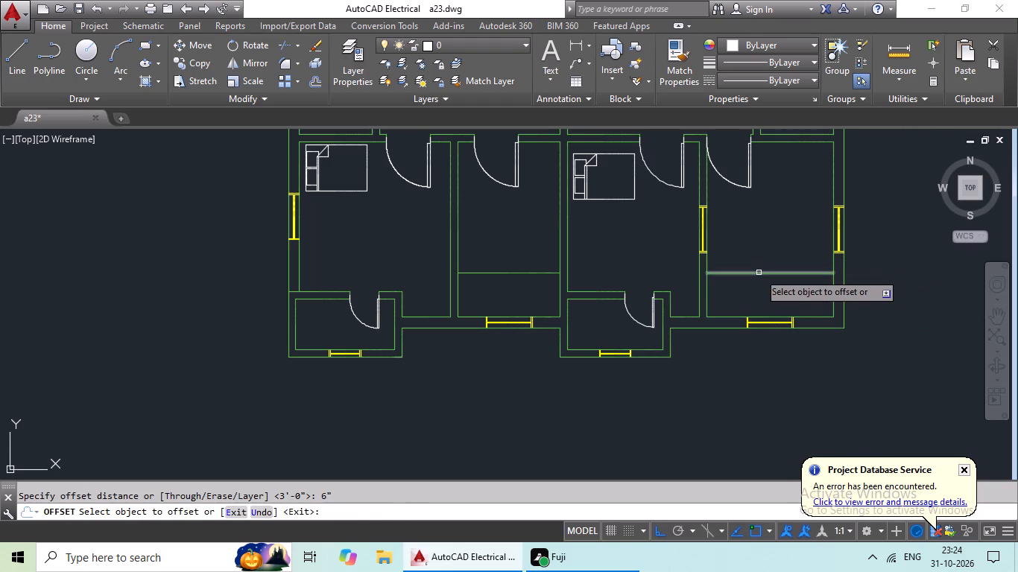
left_click_drag(759, 273, 770, 264)
left_click_drag(785, 240, 747, 260)
left_click_drag(504, 273, 515, 258)
left_click(521, 250)
key("Escape")
key("Escape")
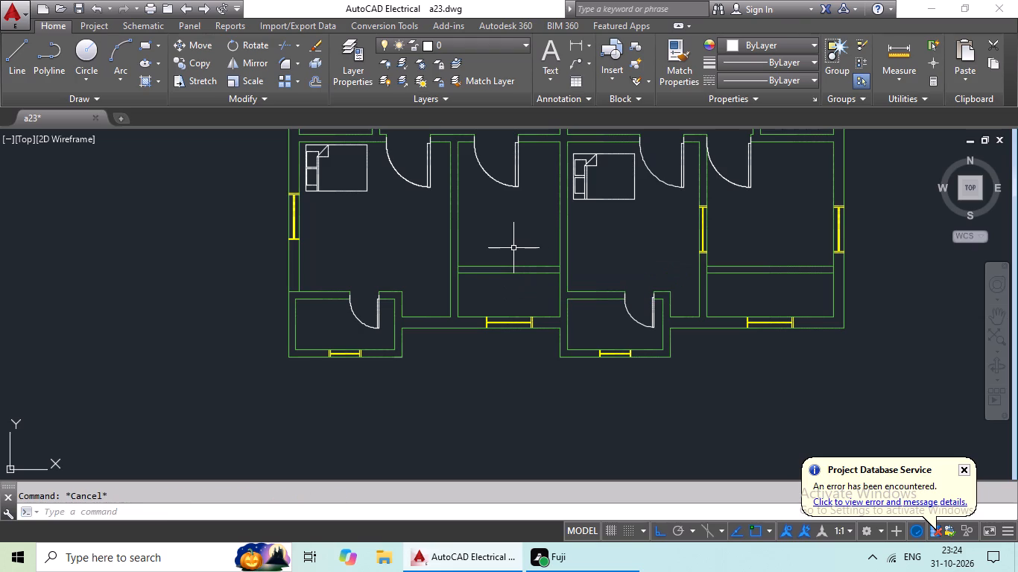
Trim the side wall lines between the new partition lines at both ends in the second south-side room from the west.
type("tr")
key("space")
key("space")
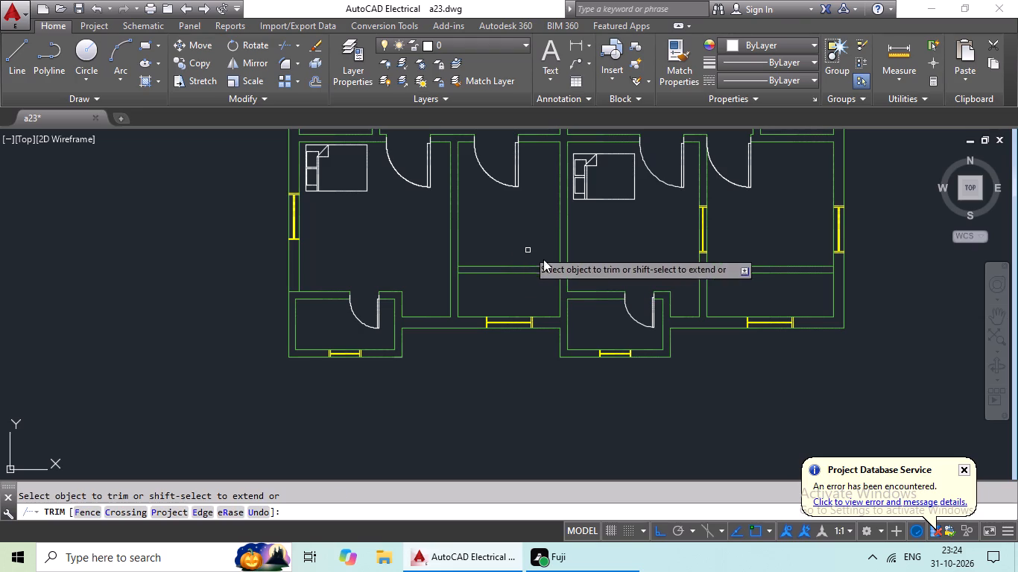
scroll(561, 270, "up", 4)
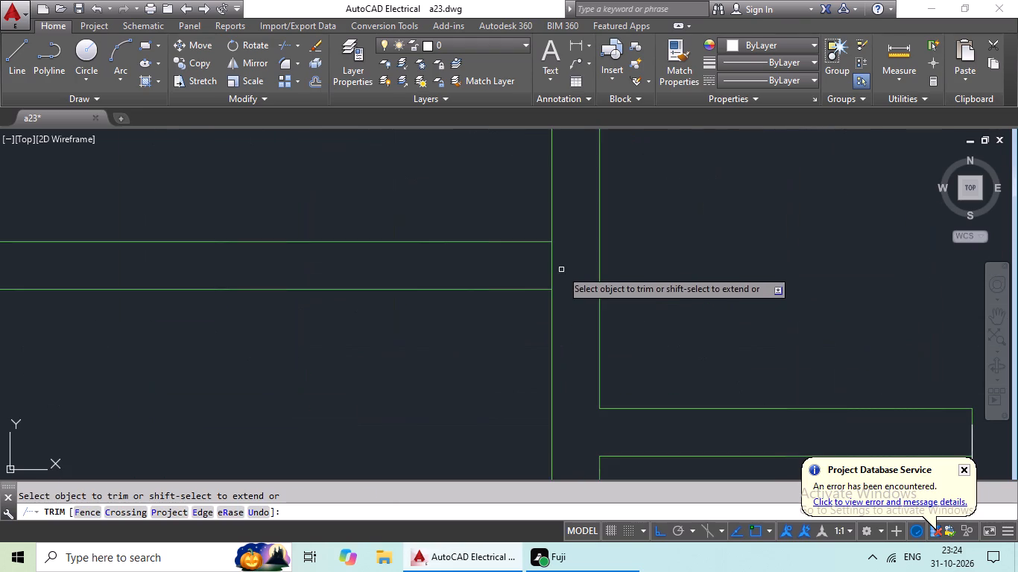
left_click_drag(574, 258, 493, 274)
left_click_drag(493, 274, 499, 272)
scroll(565, 260, "down", 3)
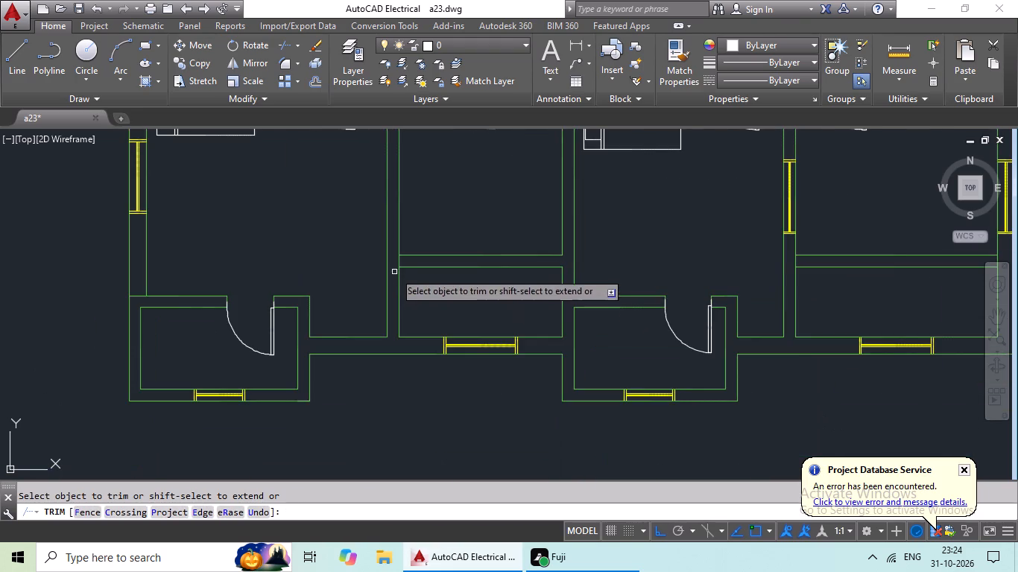
scroll(396, 267, "up", 4)
left_click_drag(553, 217, 401, 220)
left_click(402, 220)
scroll(501, 239, "down", 2)
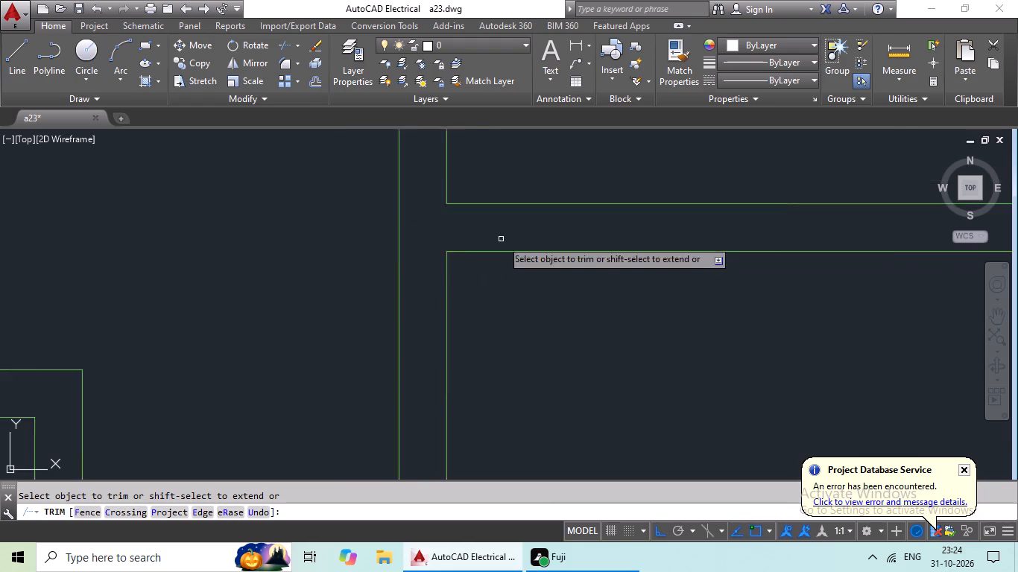
Trim the southeast room's east inner wall line between the two new partition lines.
scroll(502, 240, "down", 1)
middle_click_drag(548, 286, 257, 308)
scroll(513, 302, "down", 1)
middle_click_drag(589, 302, 382, 336)
scroll(697, 305, "up", 2)
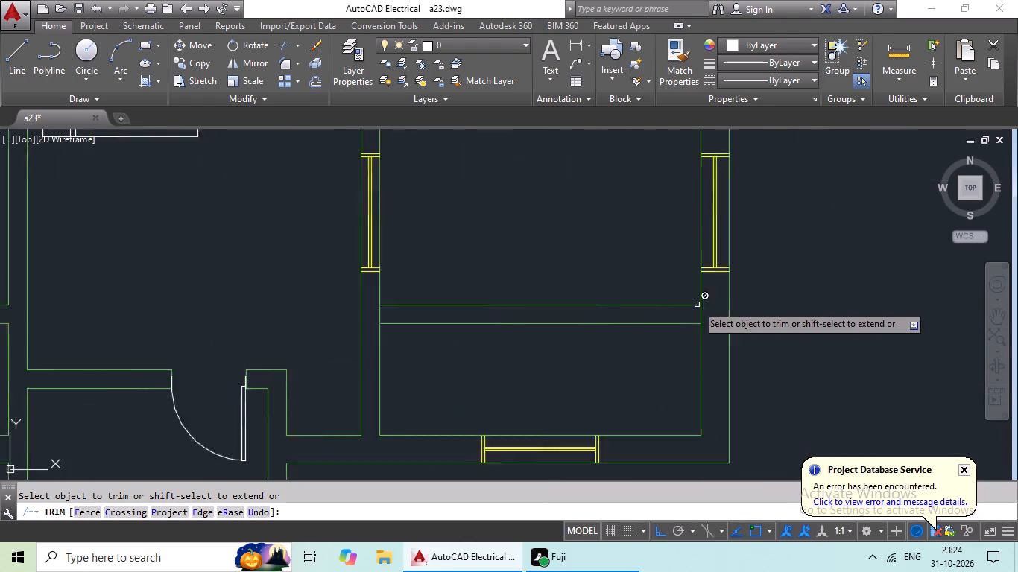
scroll(697, 305, "up", 2)
left_click_drag(767, 337, 624, 346)
left_click(624, 346)
scroll(683, 339, "down", 4)
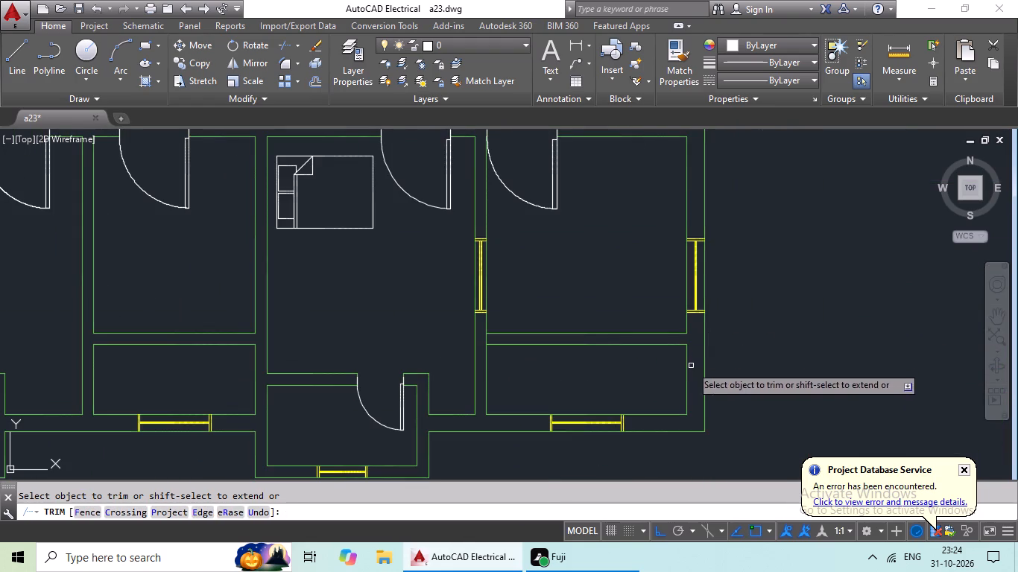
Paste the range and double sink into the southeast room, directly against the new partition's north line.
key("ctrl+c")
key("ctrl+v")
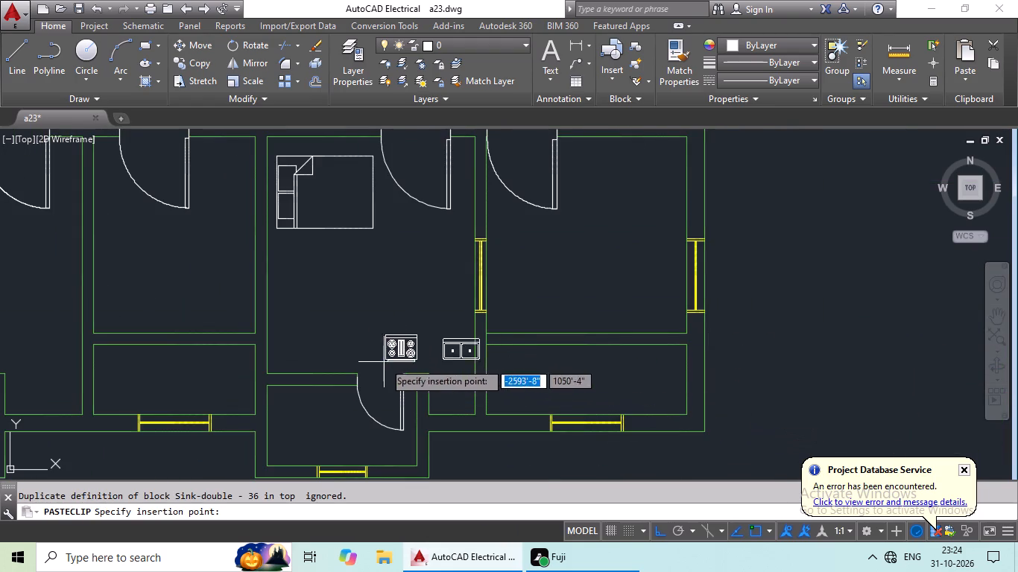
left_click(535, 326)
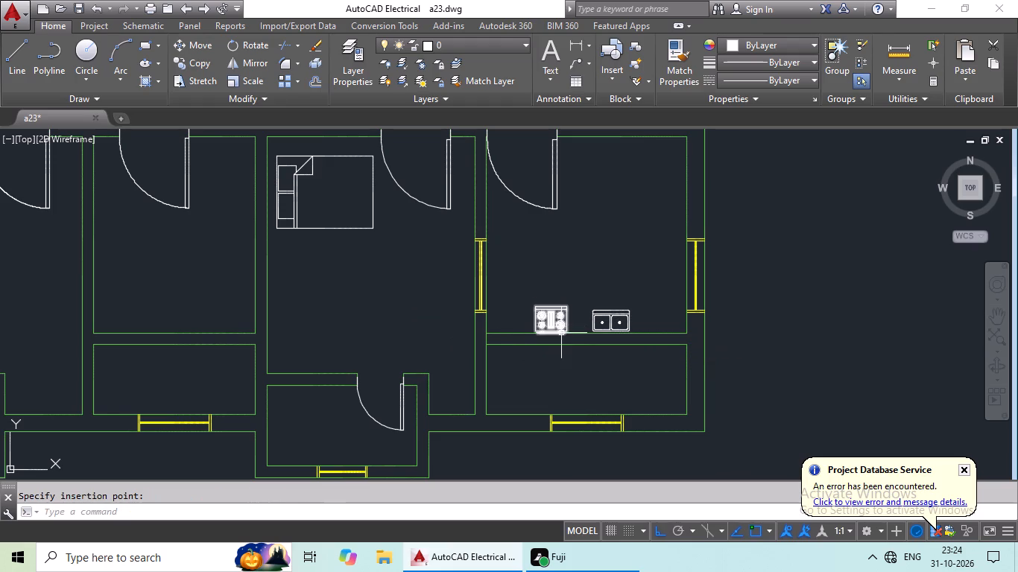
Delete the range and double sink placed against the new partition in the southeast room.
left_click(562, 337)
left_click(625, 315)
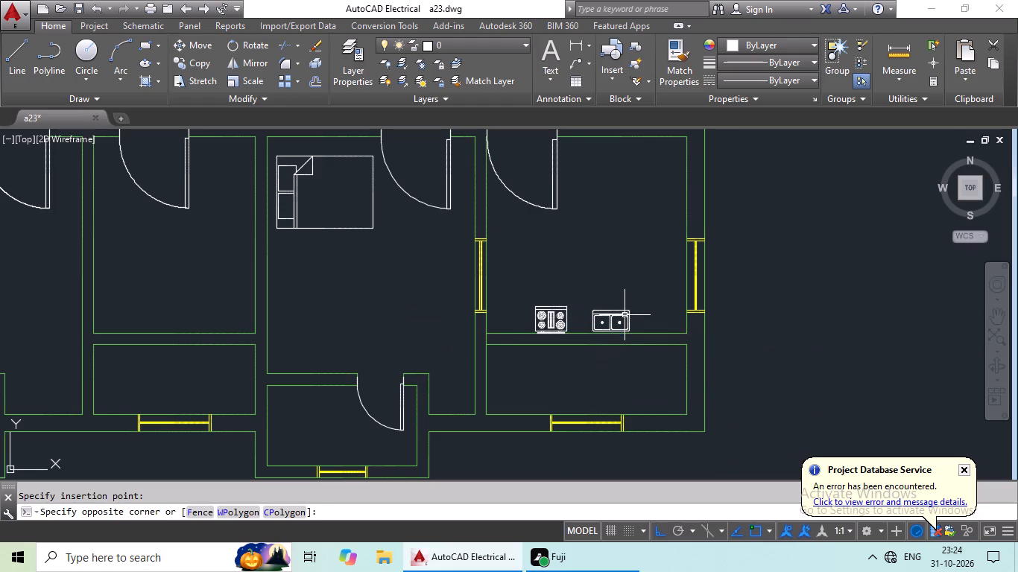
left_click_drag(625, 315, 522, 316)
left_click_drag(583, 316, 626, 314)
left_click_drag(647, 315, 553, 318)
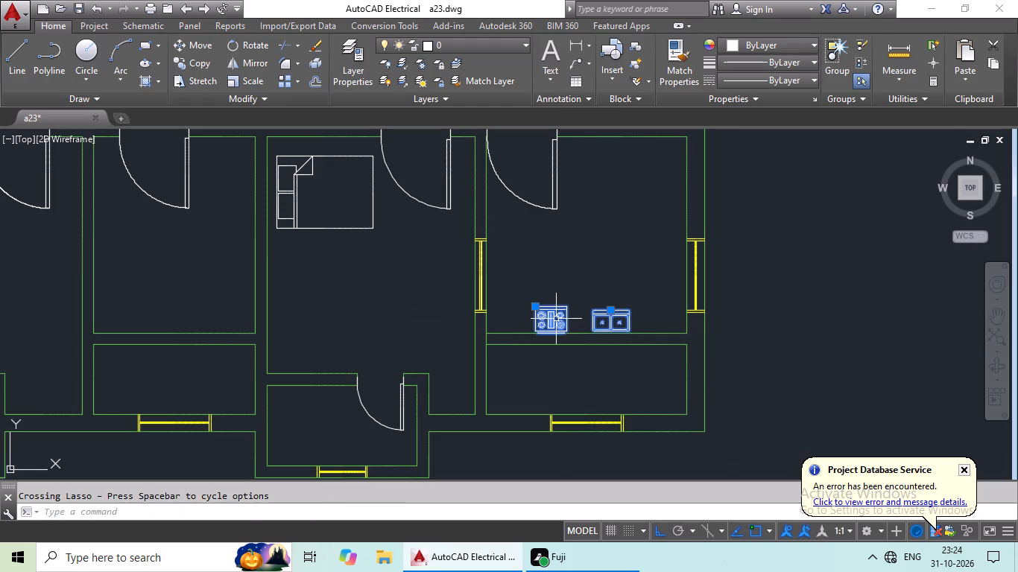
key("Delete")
Paste the range and double sink into the southeast room, leaving a small gap north of the new partition.
key("ctrl+v")
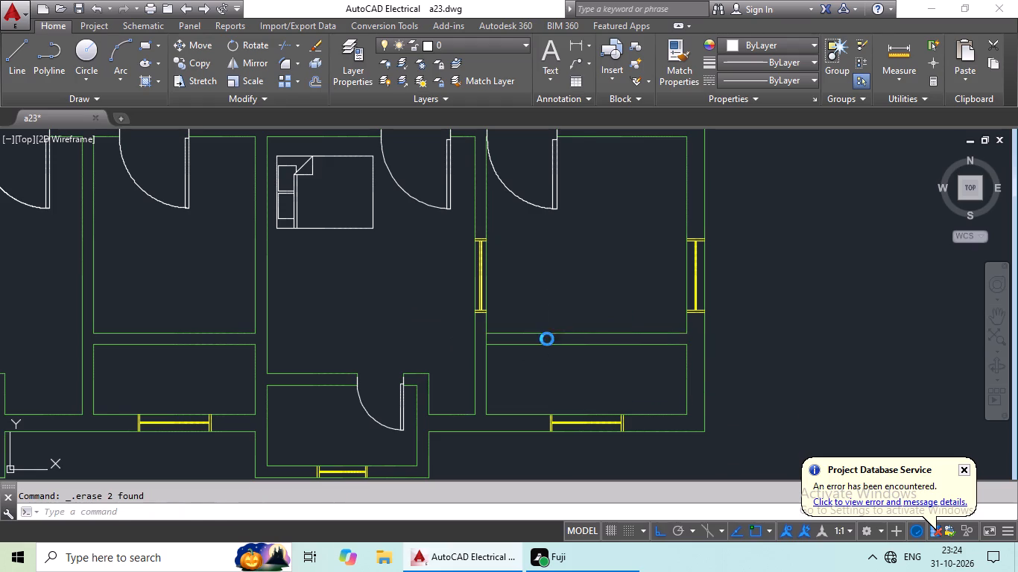
left_click(543, 317)
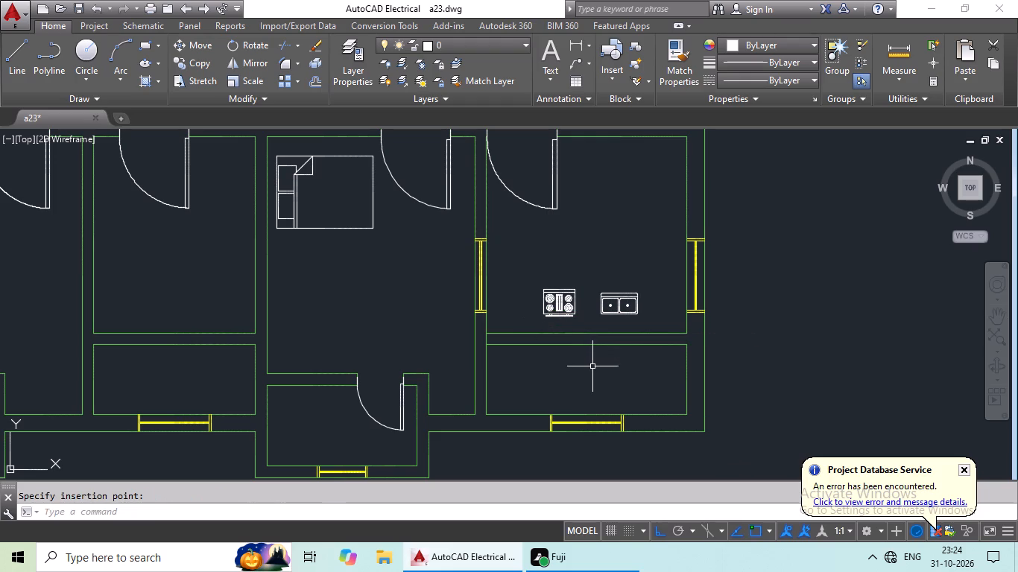
Paste the range and double sink into the other south kitchen, leaving a small gap north of its partition.
key("ctrl+v")
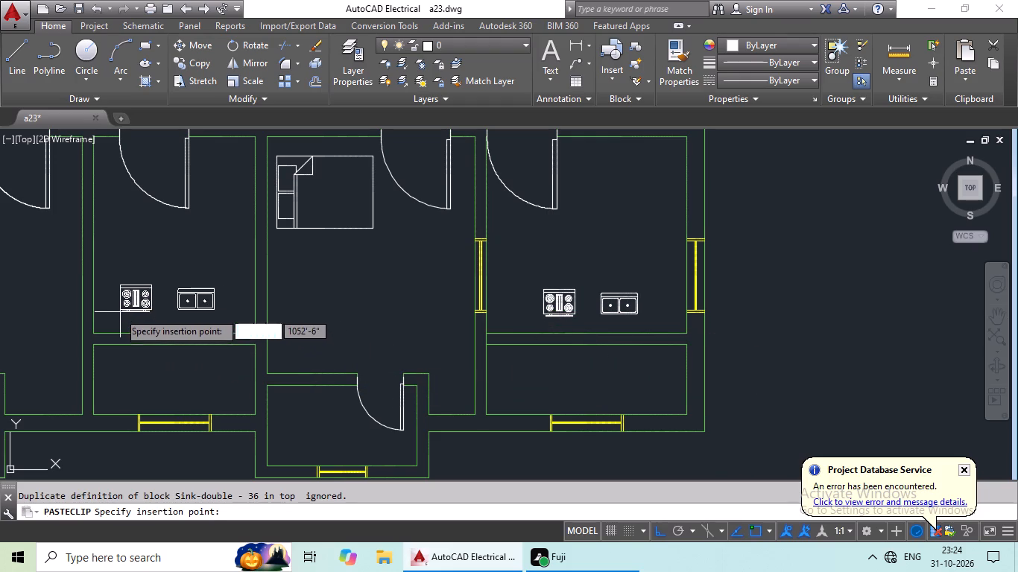
left_click(117, 313)
Scale the desk block beside the plan by reference, from its full width to a new length of about 2'-6".
scroll(339, 310, "down", 3)
middle_click_drag(505, 326, 470, 345)
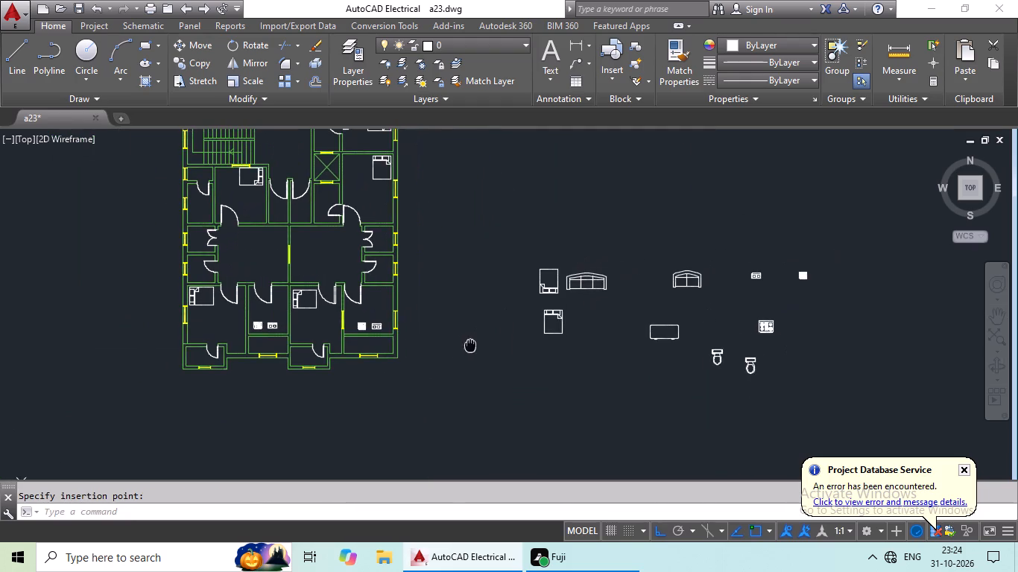
scroll(502, 331, "up", 1)
middle_click_drag(502, 331, 500, 344)
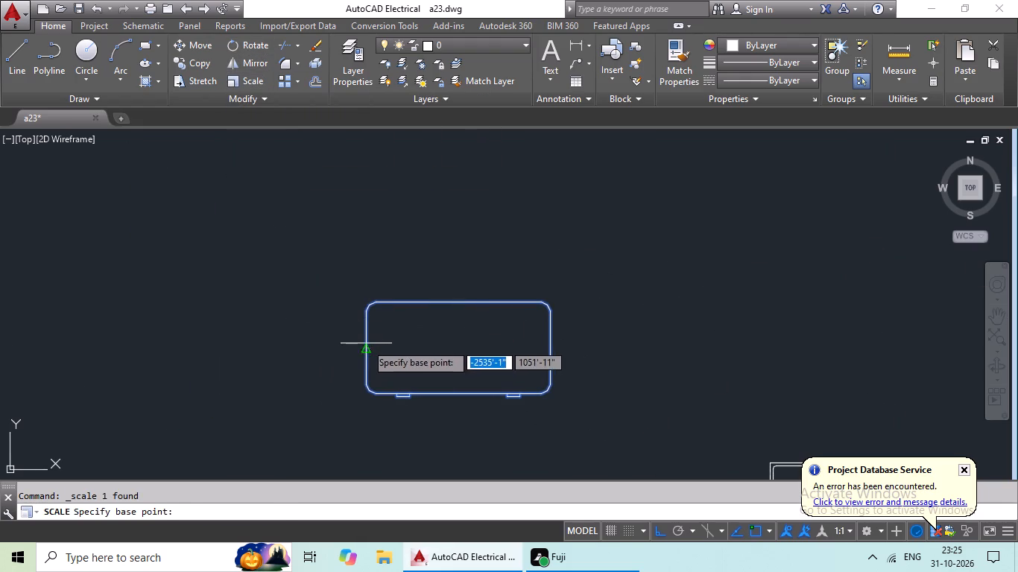
left_click(366, 343)
left_click(239, 512)
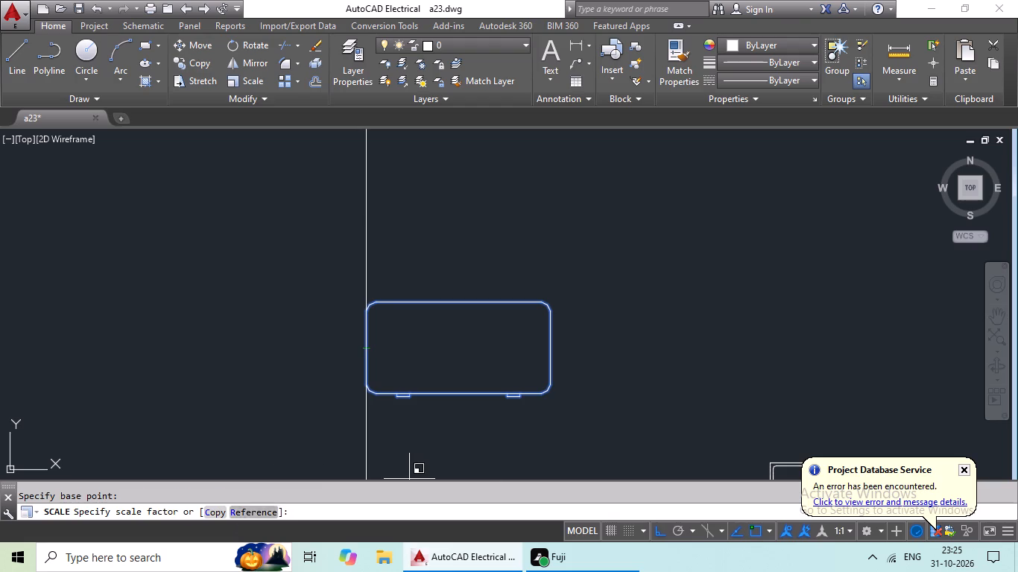
left_click_drag(367, 346, 409, 346)
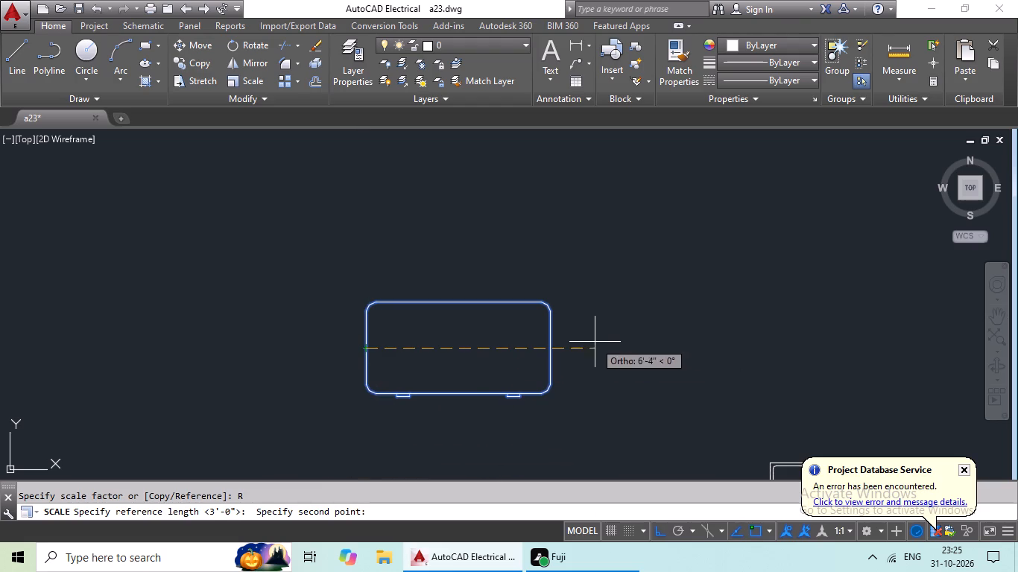
left_click(551, 352)
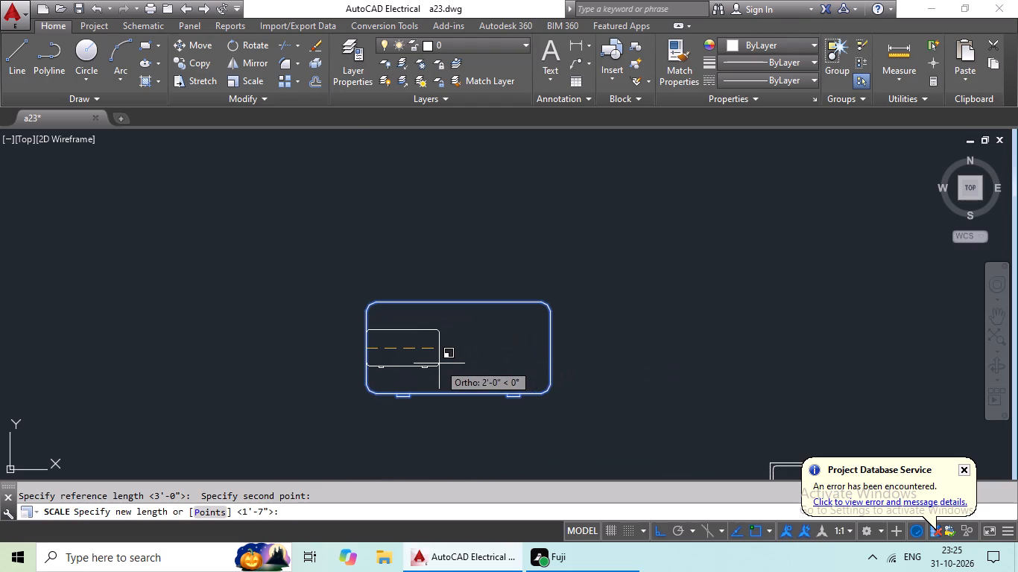
left_click(458, 361)
scroll(570, 358, "down", 2)
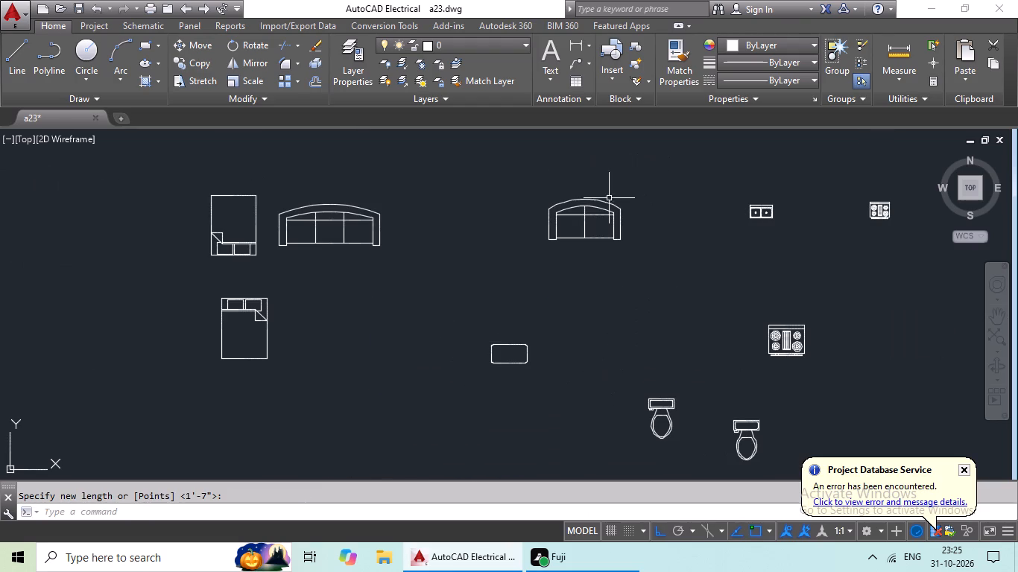
Scale the two-seat sofa block by reference, from its full width to a new length of about 2'-6".
left_click(566, 214)
middle_click_drag(589, 214, 570, 291)
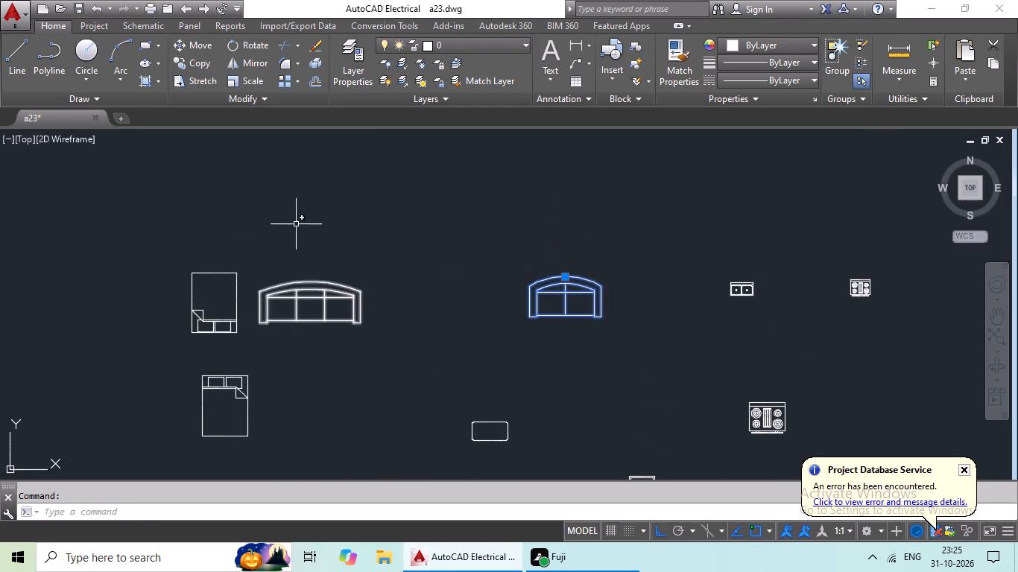
left_click_drag(249, 88, 245, 100)
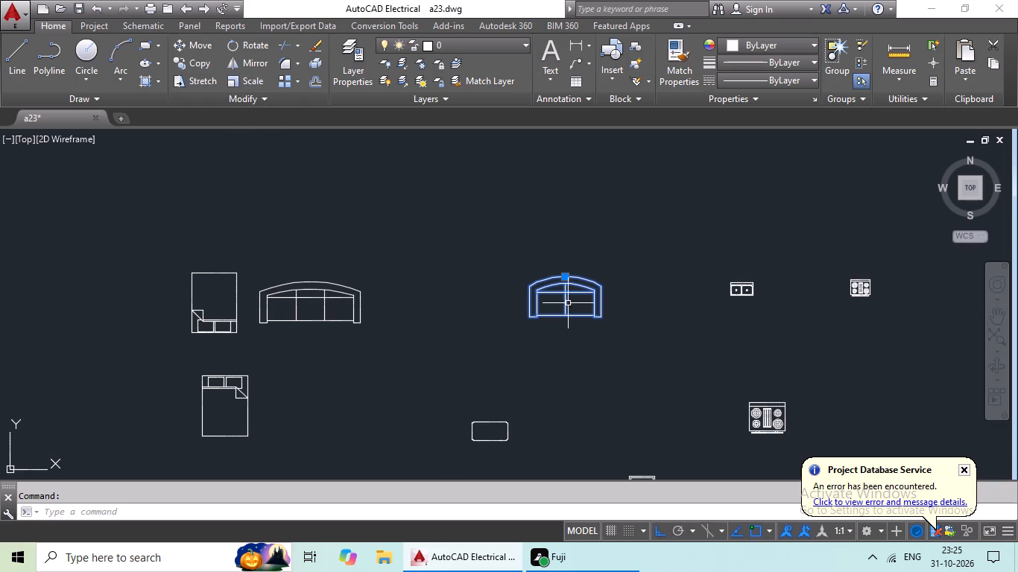
scroll(568, 293, "up", 1)
left_click(253, 85)
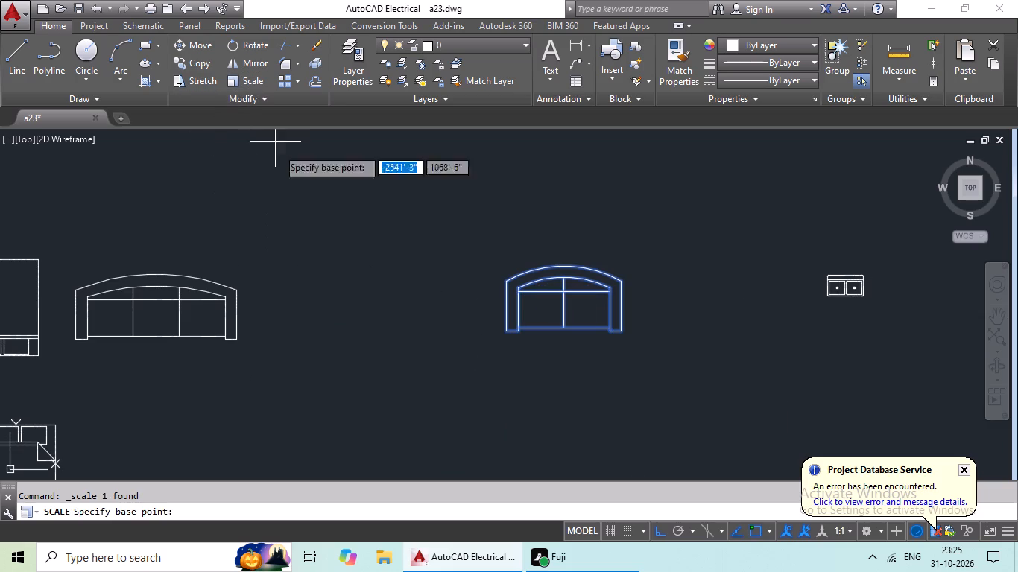
left_click(506, 302)
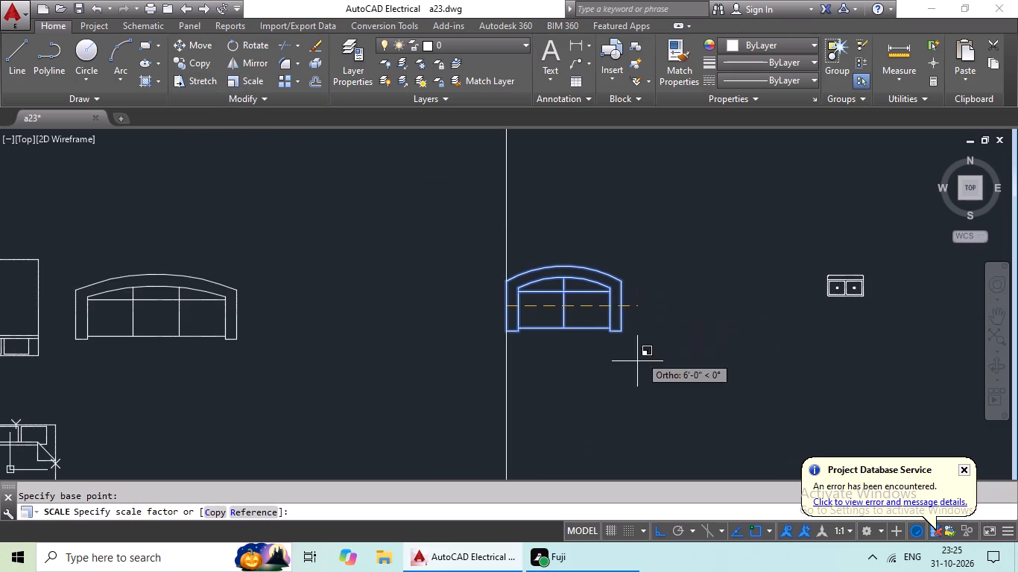
left_click(254, 510)
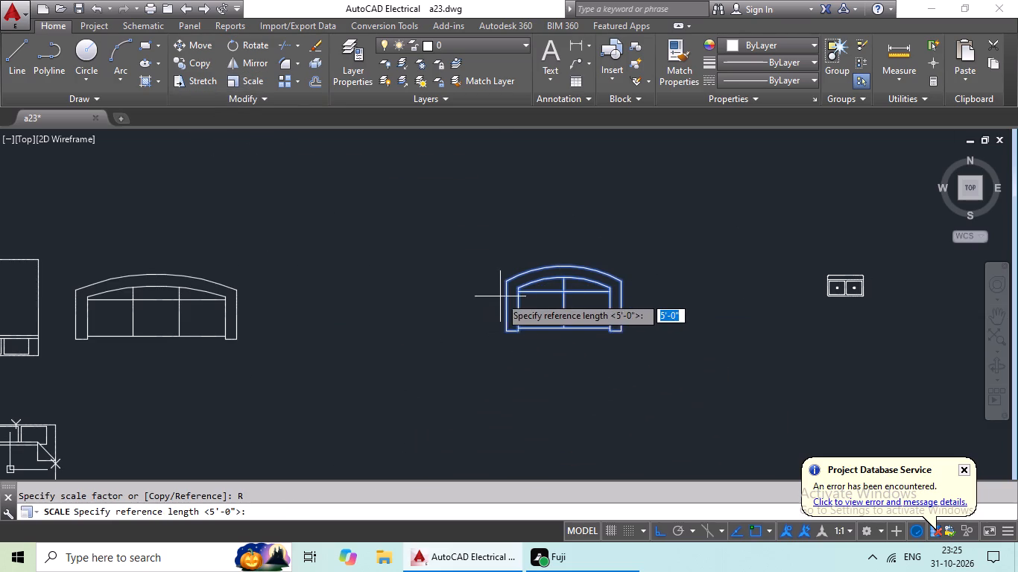
left_click(508, 305)
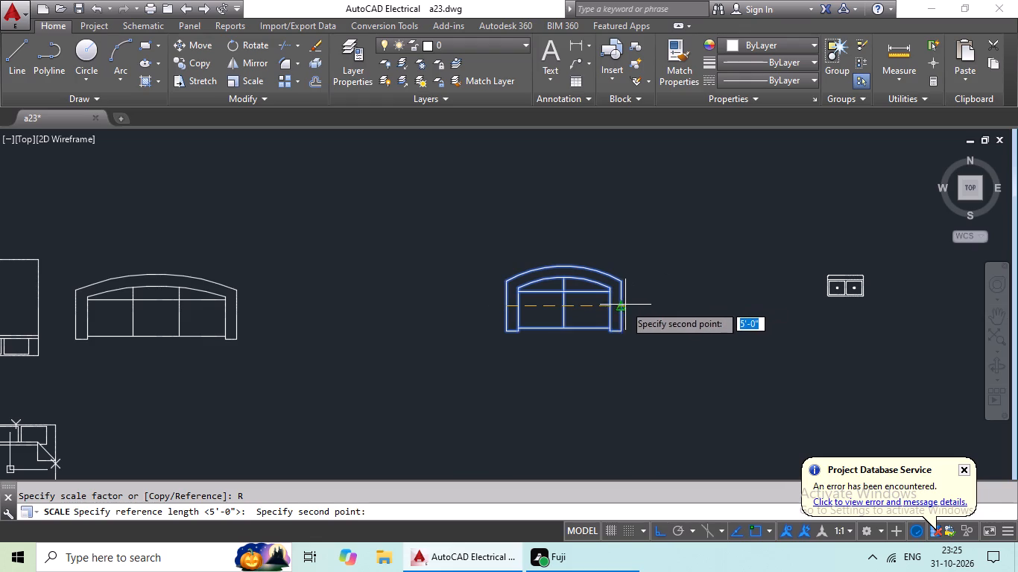
left_click(622, 306)
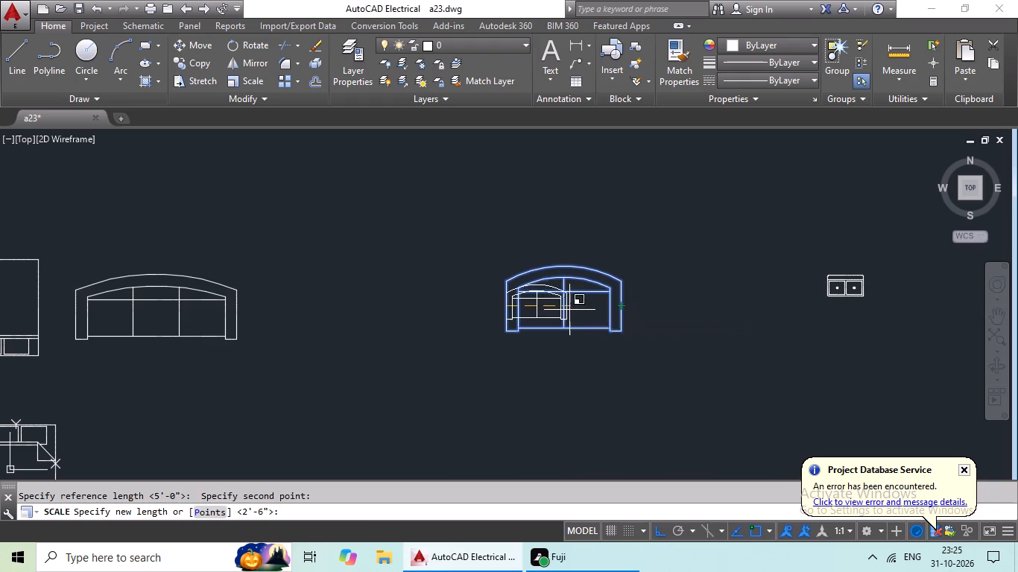
left_click(569, 310)
Scale the three-seat sofa block by reference across its full width, reducing it to about half size.
middle_click_drag(191, 326, 197, 328)
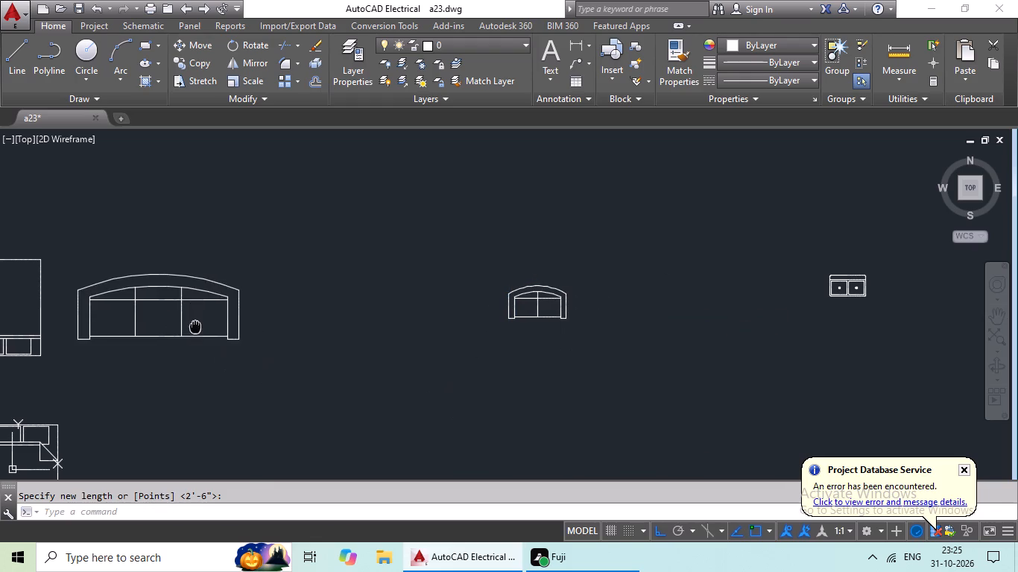
middle_click_drag(197, 328, 402, 352)
left_click(341, 356)
left_click(329, 355)
left_click(354, 317)
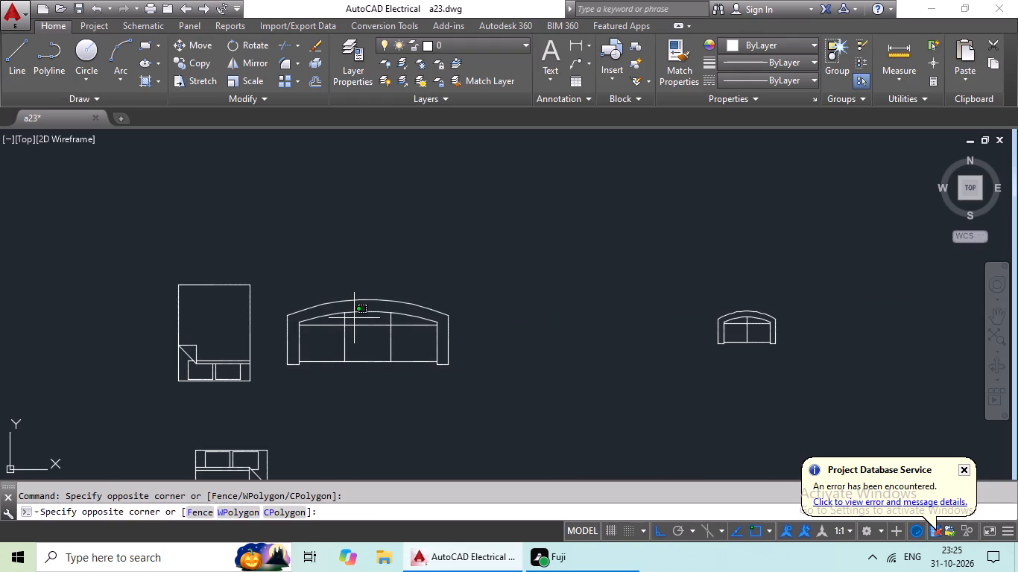
left_click_drag(352, 320, 338, 340)
left_click(338, 341)
left_click(349, 328)
left_click(344, 331)
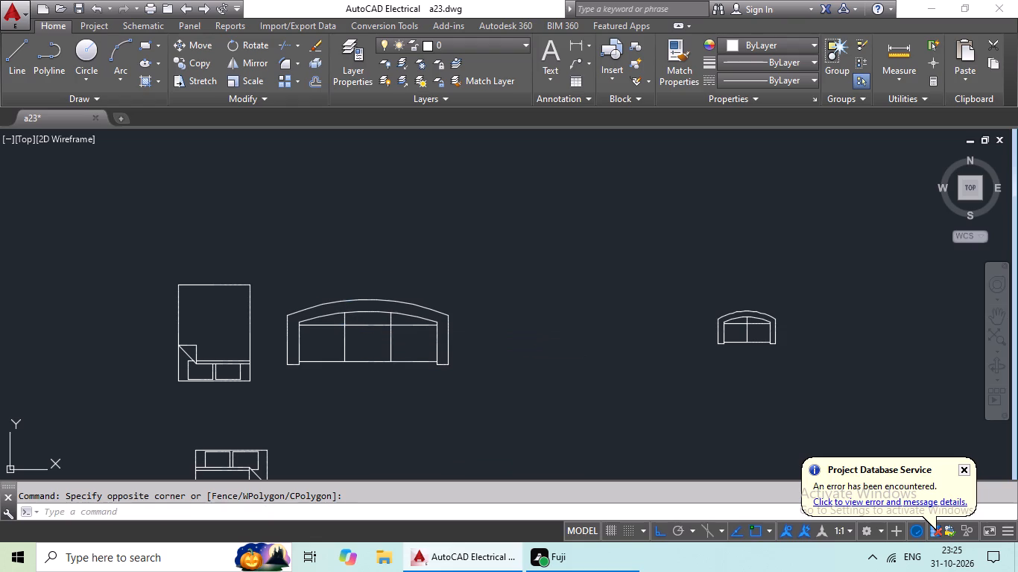
left_click(256, 82)
scroll(318, 294, "up", 3)
scroll(324, 318, "down", 1)
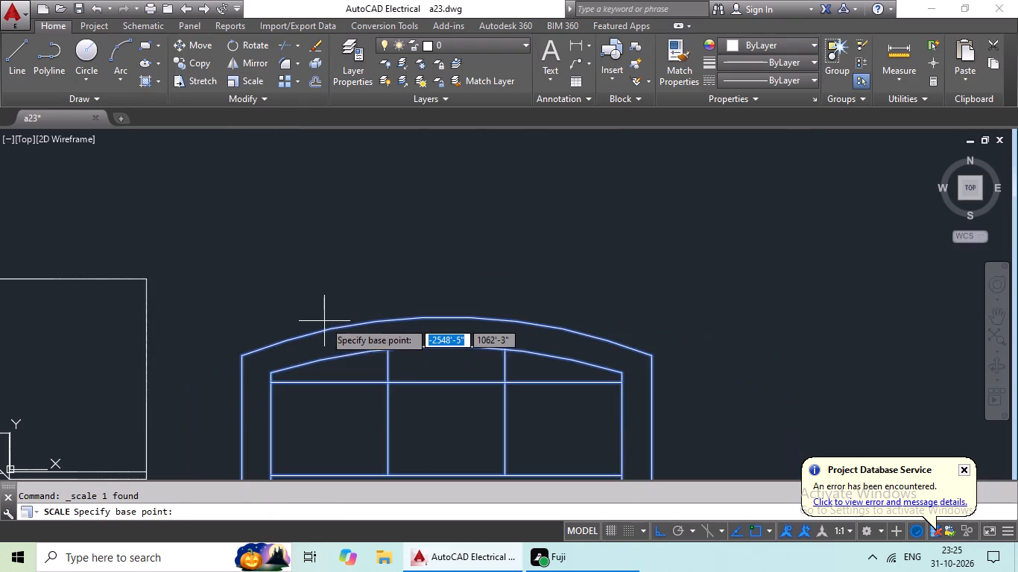
scroll(321, 345, "down", 1)
left_click(274, 389)
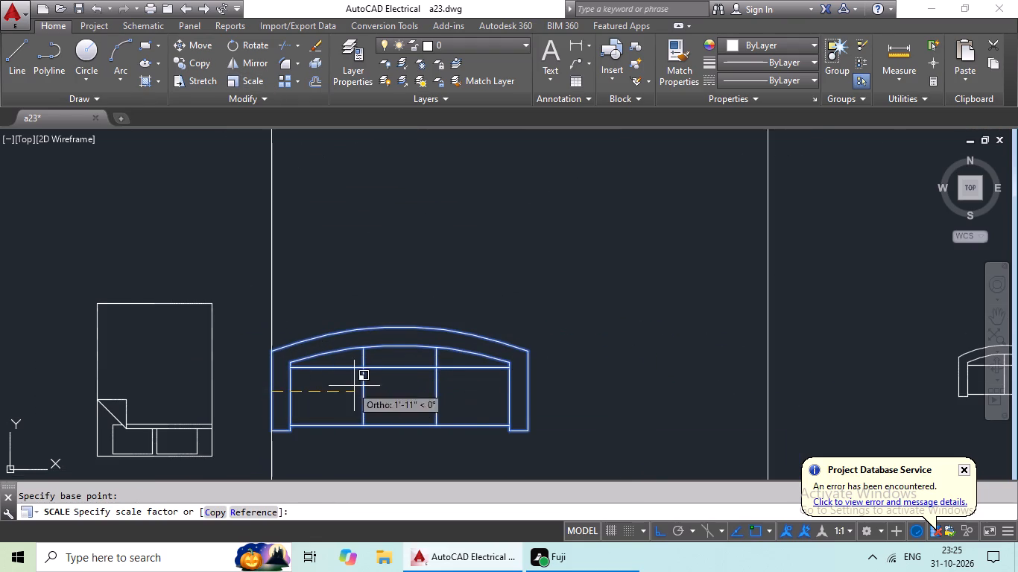
left_click(271, 512)
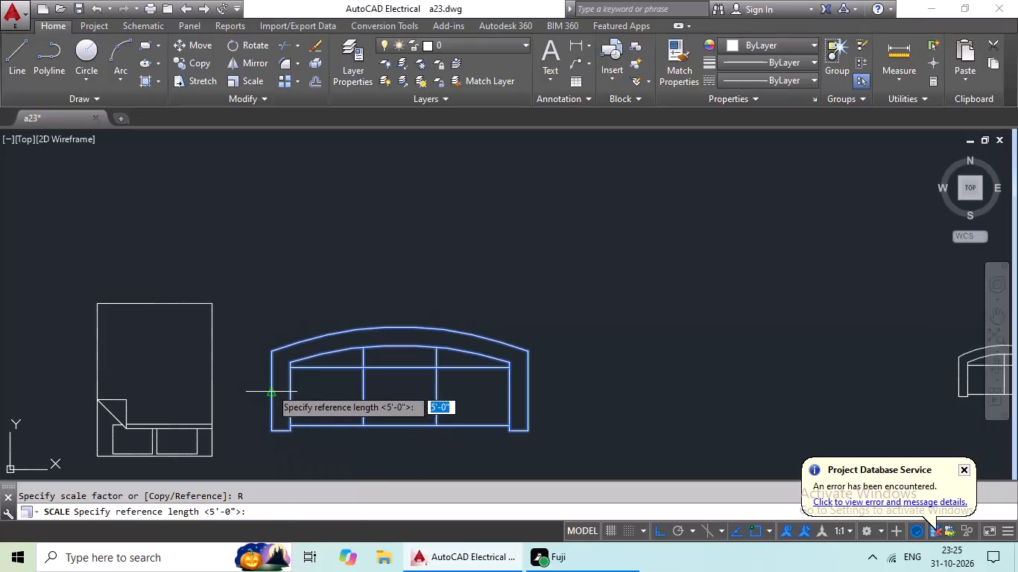
left_click(271, 388)
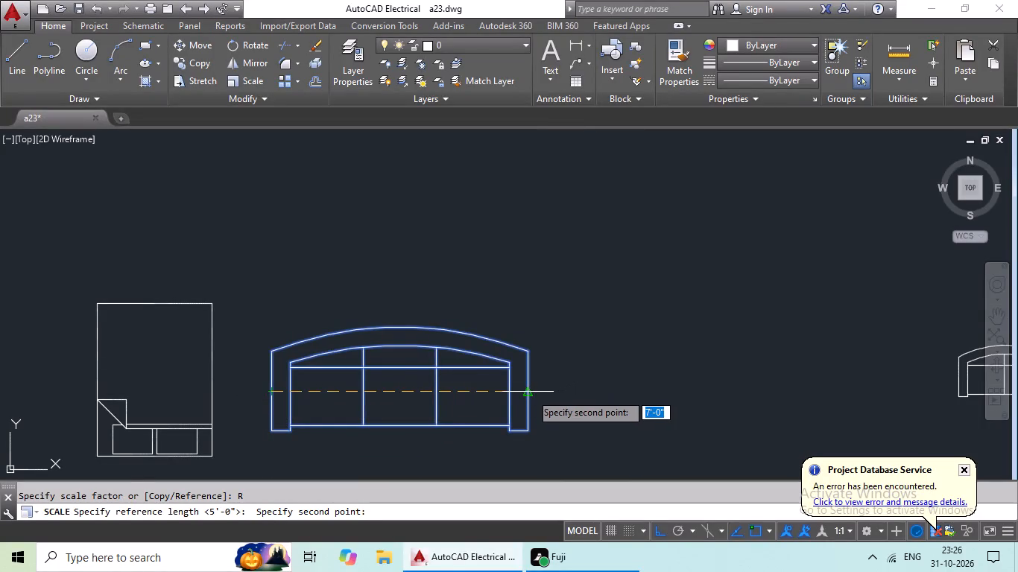
left_click(531, 393)
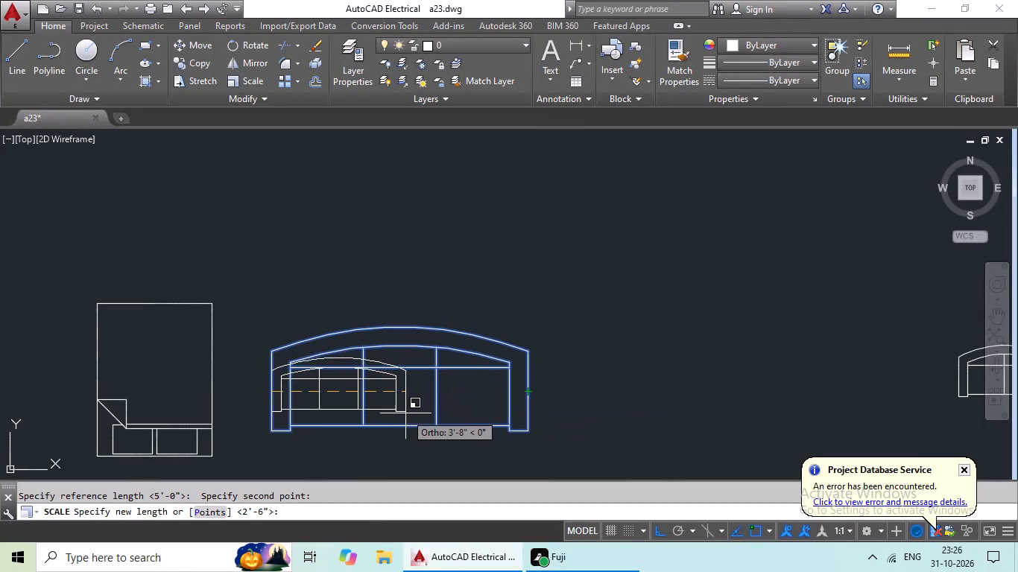
left_click(397, 415)
Rotate the desk block 270° so its long side runs north-south.
scroll(451, 398, "down", 3)
scroll(510, 414, "down", 1)
middle_click_drag(510, 417, 529, 346)
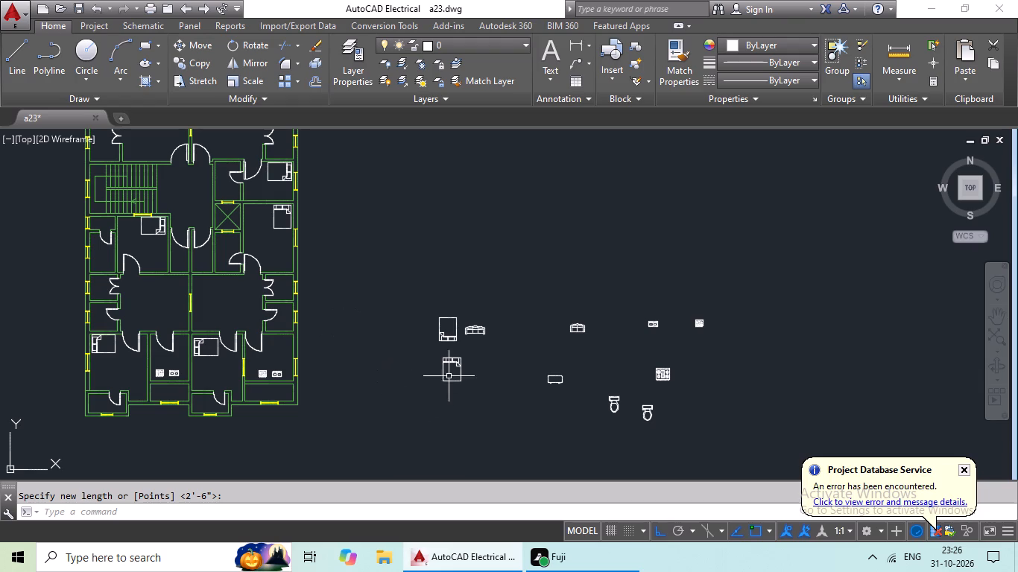
scroll(510, 363, "up", 2)
middle_click_drag(513, 366, 373, 280)
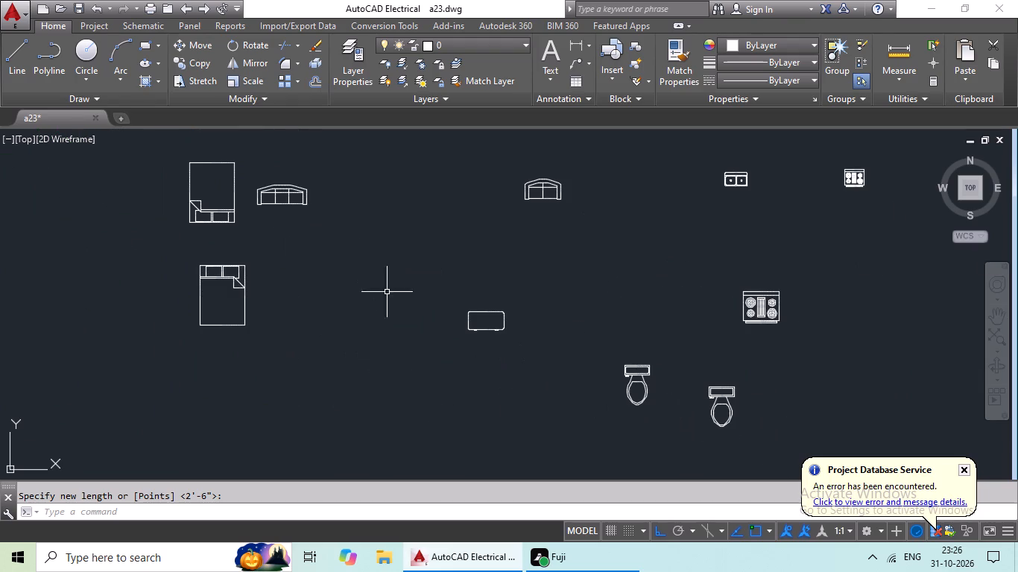
left_click(505, 319)
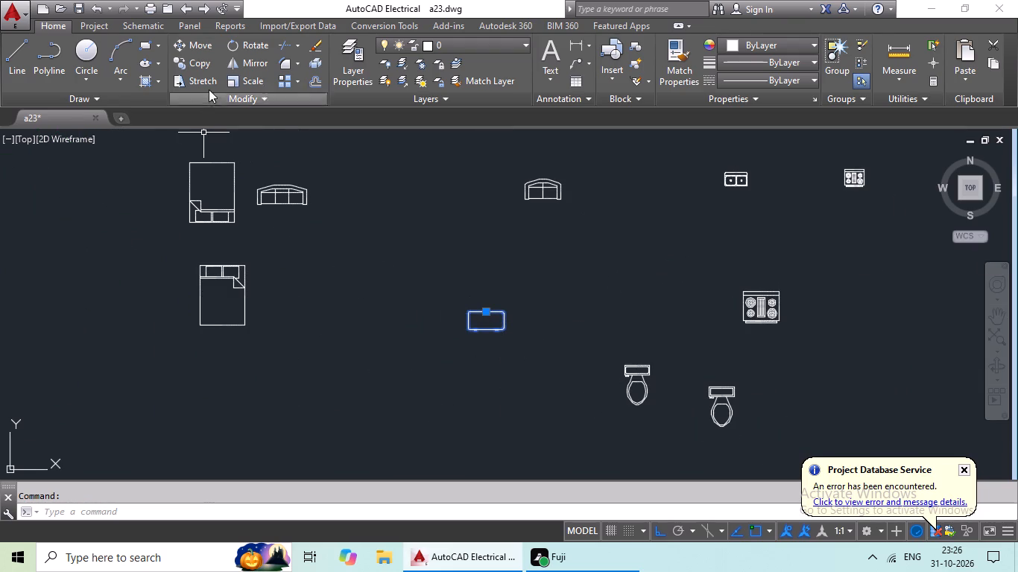
left_click_drag(269, 48, 268, 56)
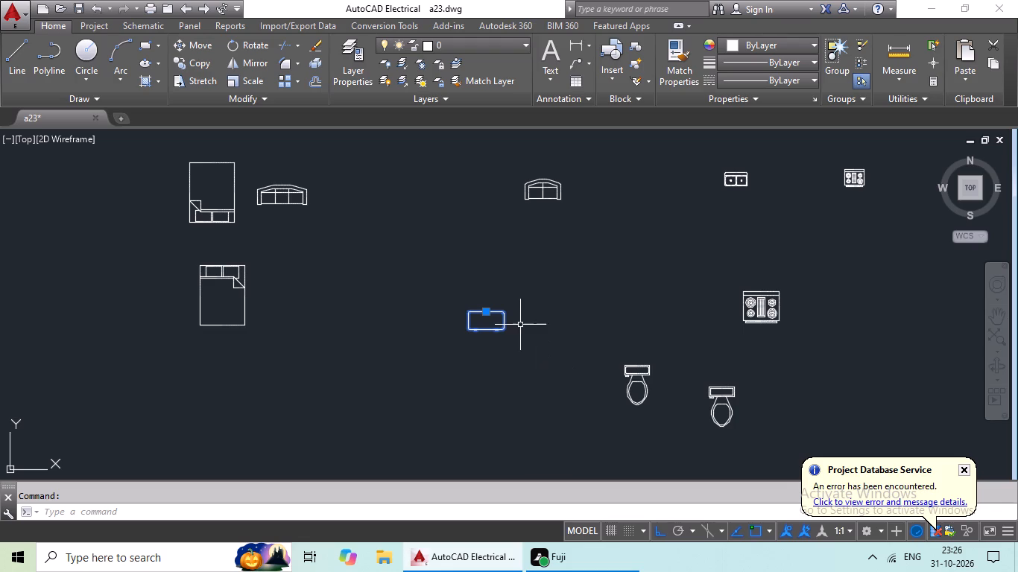
left_click(230, 45)
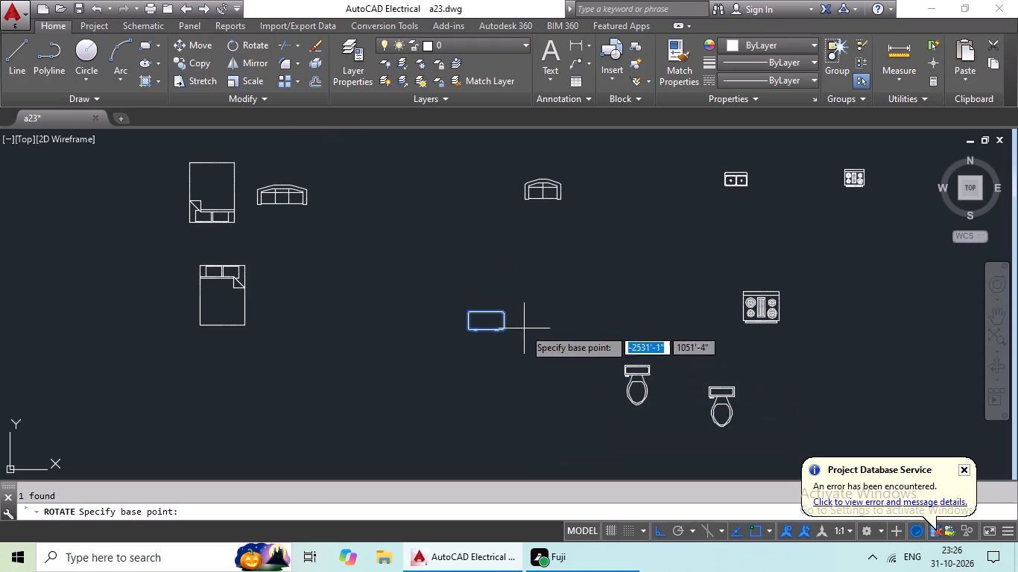
left_click(504, 307)
left_click(467, 387)
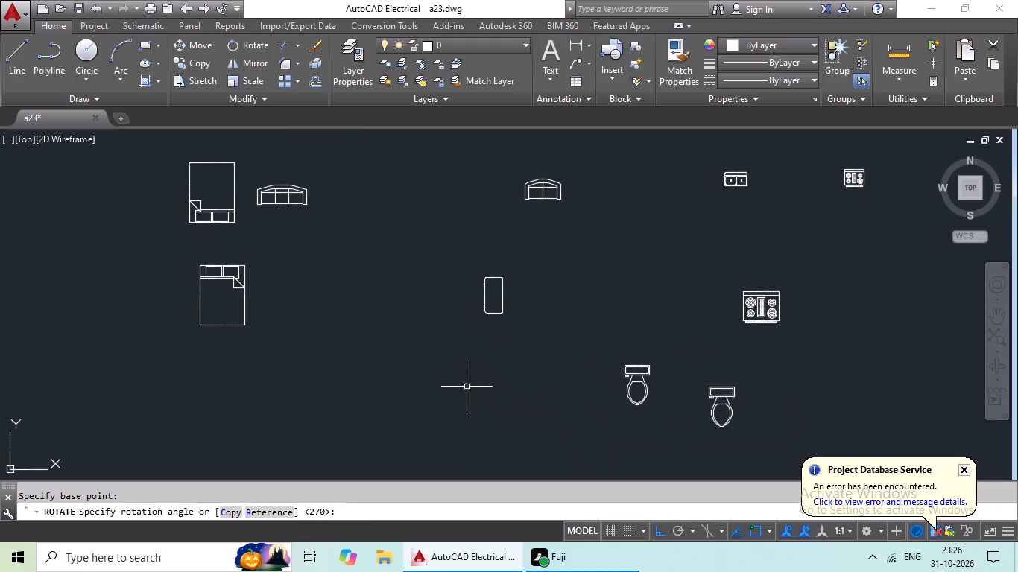
Rotate the three-seat sofa block 270° so its back faces east.
left_click(292, 191)
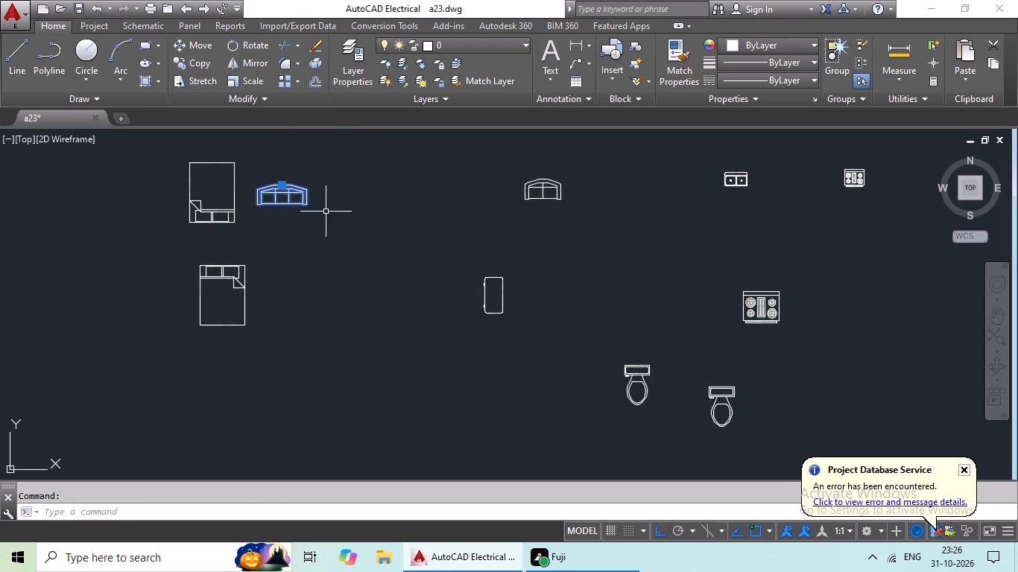
left_click(246, 48)
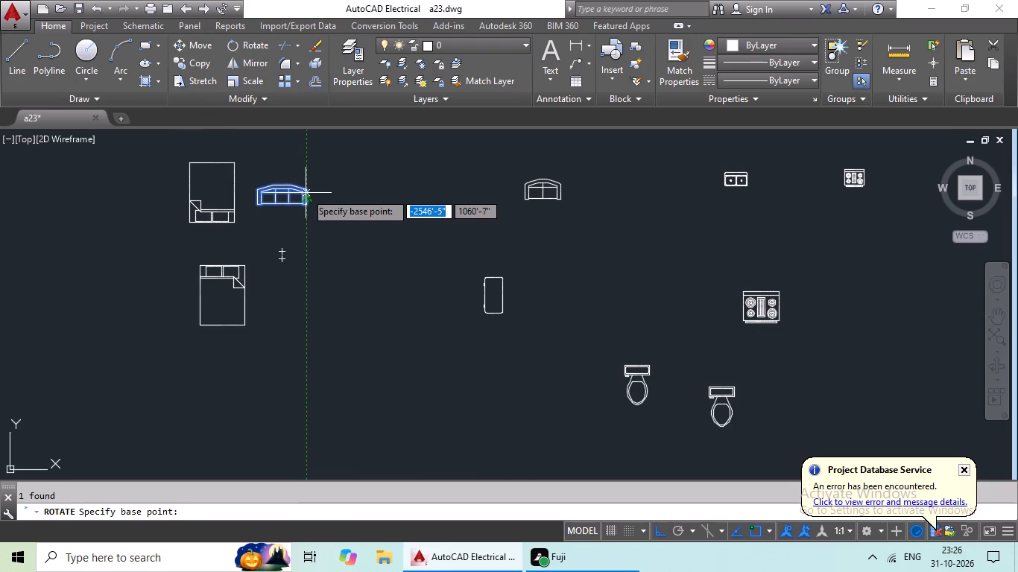
left_click_drag(305, 188, 303, 197)
left_click(303, 249)
Copy the rotated desk block and paste it into the northwest apartment's living room, toward the shared wall.
scroll(420, 232, "down", 1)
middle_click_drag(485, 244, 446, 256)
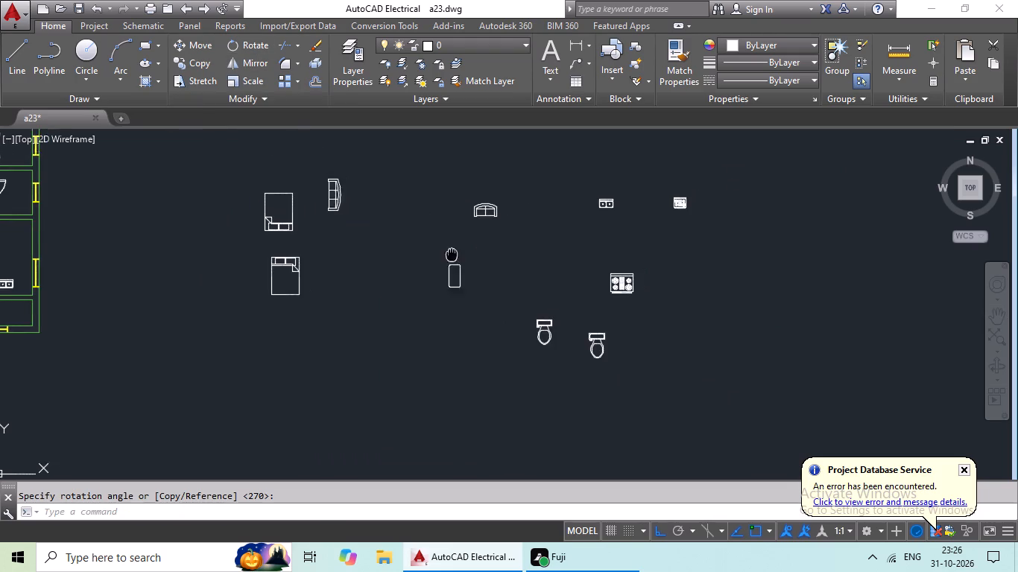
middle_click_drag(446, 256, 429, 264)
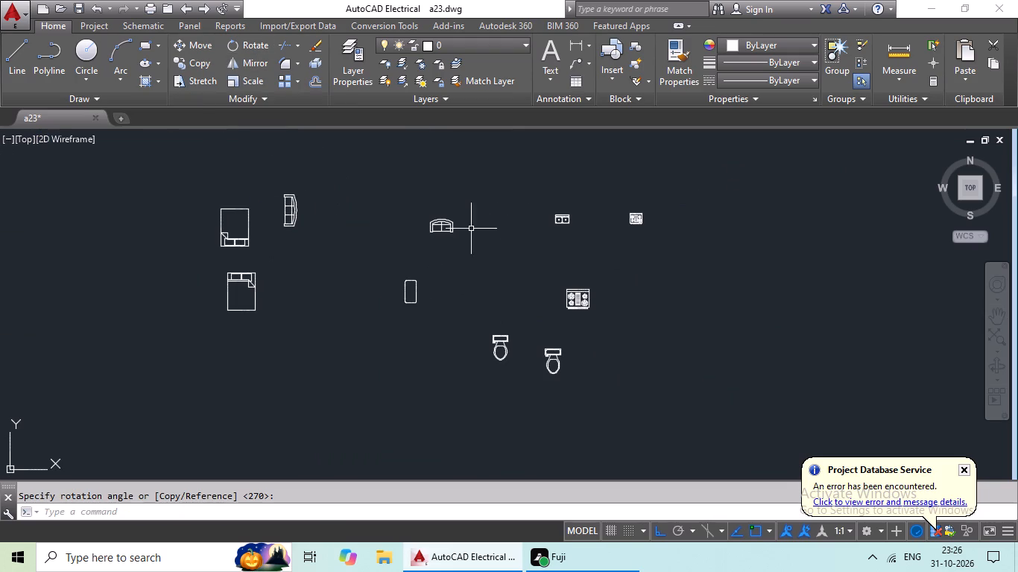
left_click(408, 304)
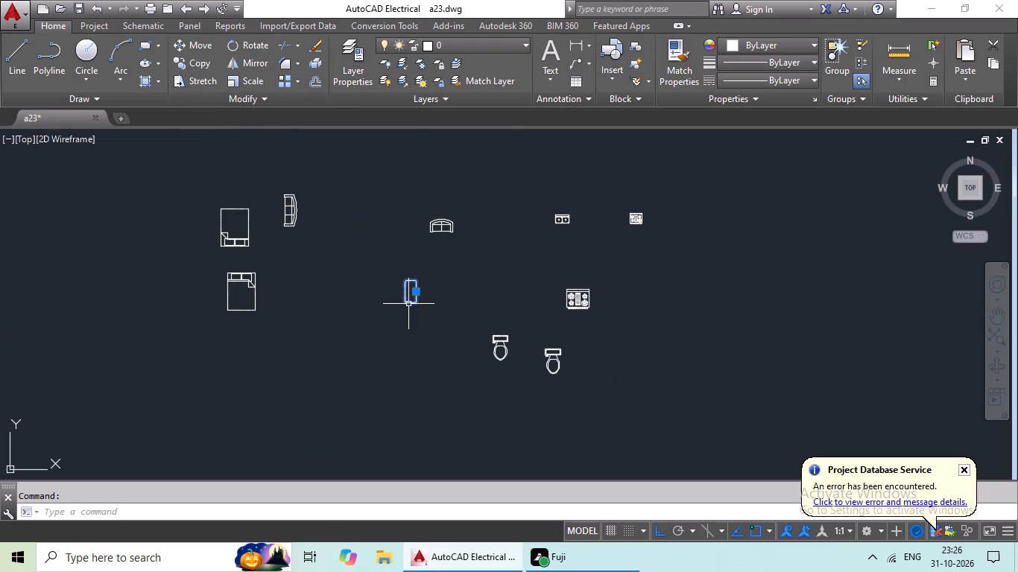
key("ctrl+c")
key("ctrl+v")
scroll(412, 301, "down", 1, "ctrl")
middle_click(412, 300)
scroll(412, 300, "down", 1)
middle_click_drag(436, 311, 518, 446)
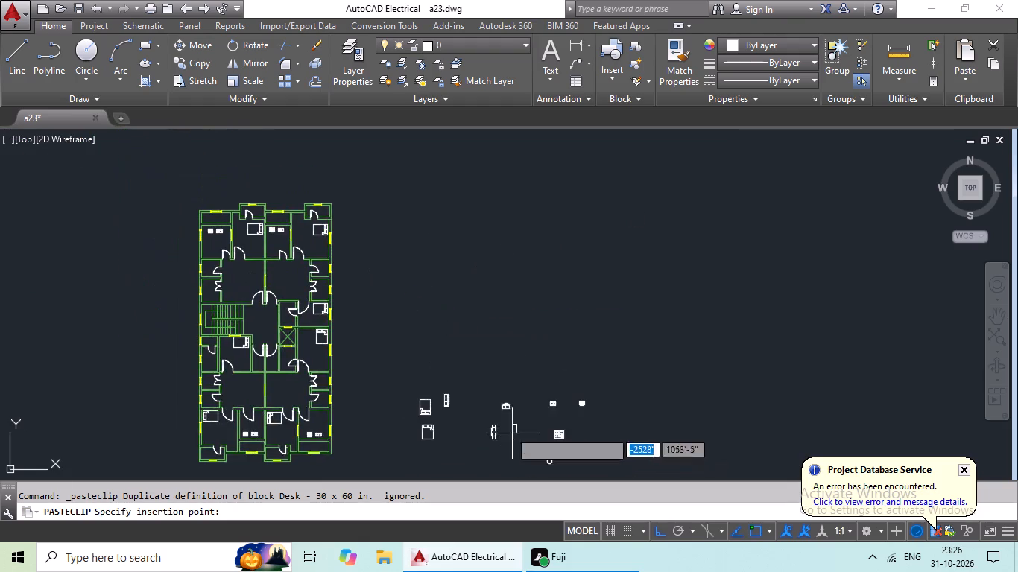
middle_click_drag(423, 329, 543, 390)
scroll(370, 335, "up", 4)
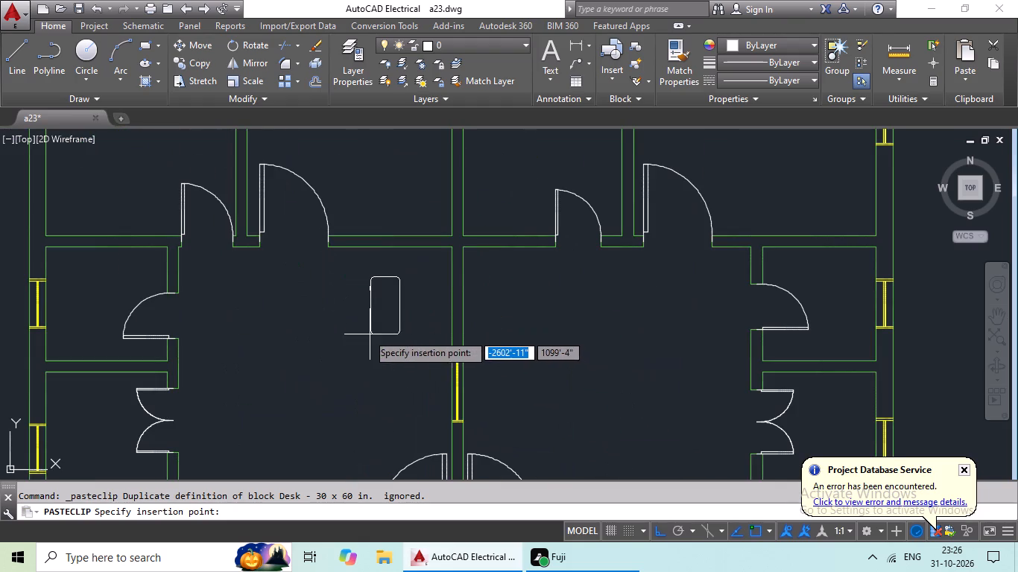
scroll(348, 334, "down", 1)
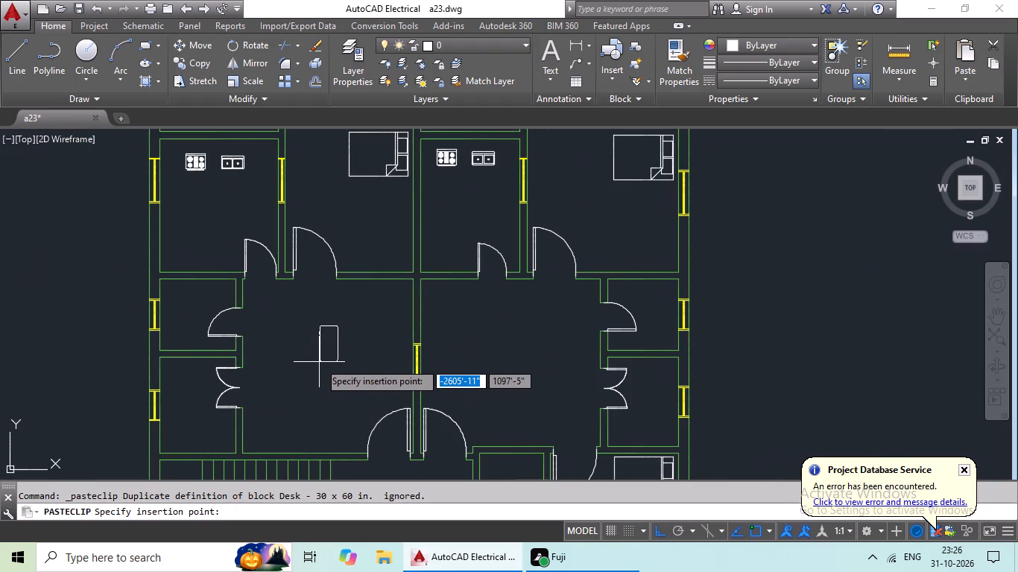
left_click(358, 359)
Copy the rotated three-seat sofa block and paste it between the desk and the shared wall in the northwest living room.
scroll(610, 355, "down", 2)
middle_click_drag(618, 366, 504, 330)
middle_click_drag(655, 366, 470, 272)
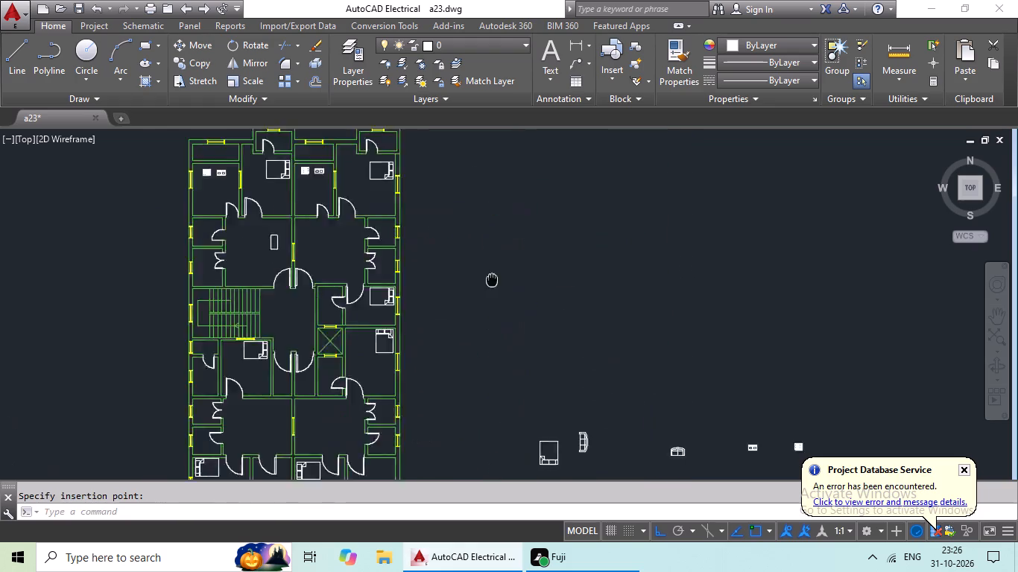
middle_click_drag(470, 272, 436, 258)
middle_click_drag(636, 302, 485, 197)
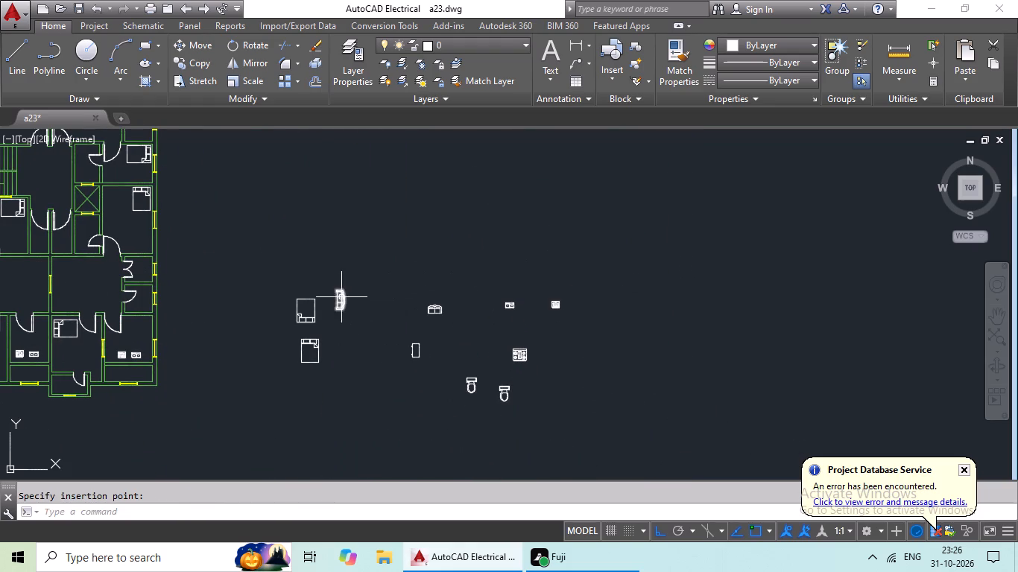
left_click(341, 297)
key("ctrl+c")
key("ctrl+v")
middle_click_drag(308, 301, 564, 321, "ctrl")
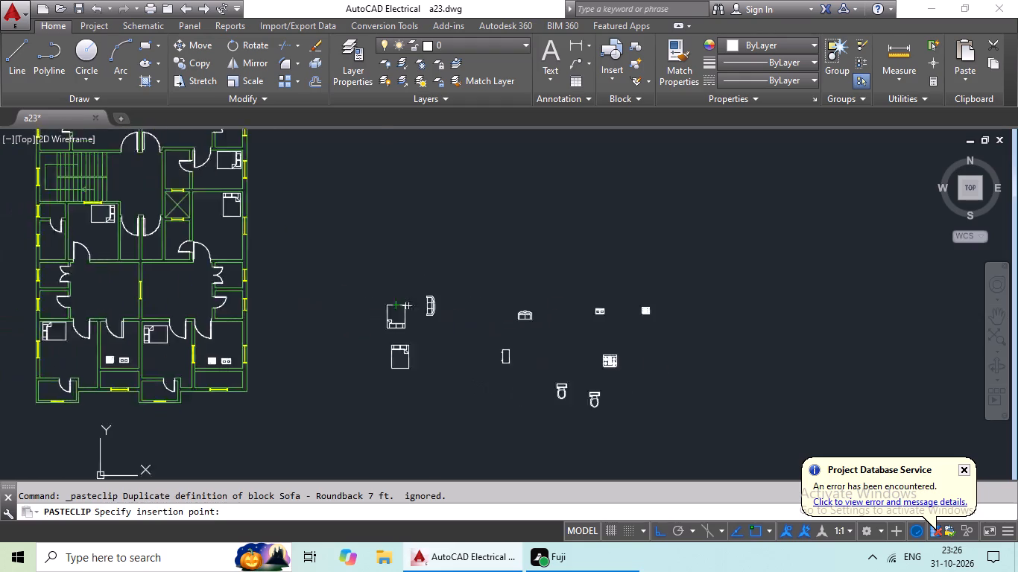
middle_click_drag(564, 321, 574, 318, "ctrl")
middle_click_drag(293, 276, 294, 308)
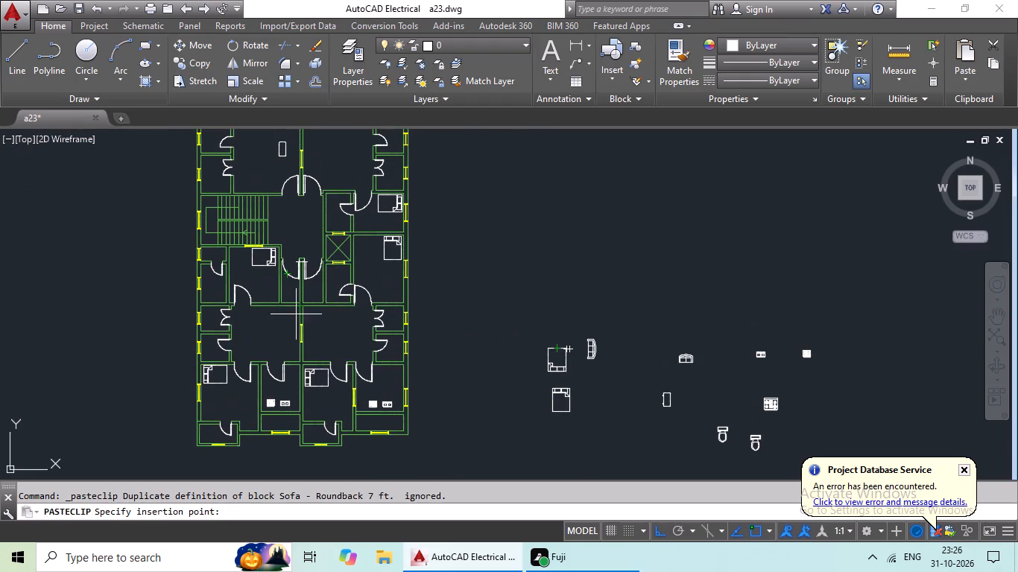
middle_click_drag(294, 190, 304, 275)
scroll(295, 246, "up", 4)
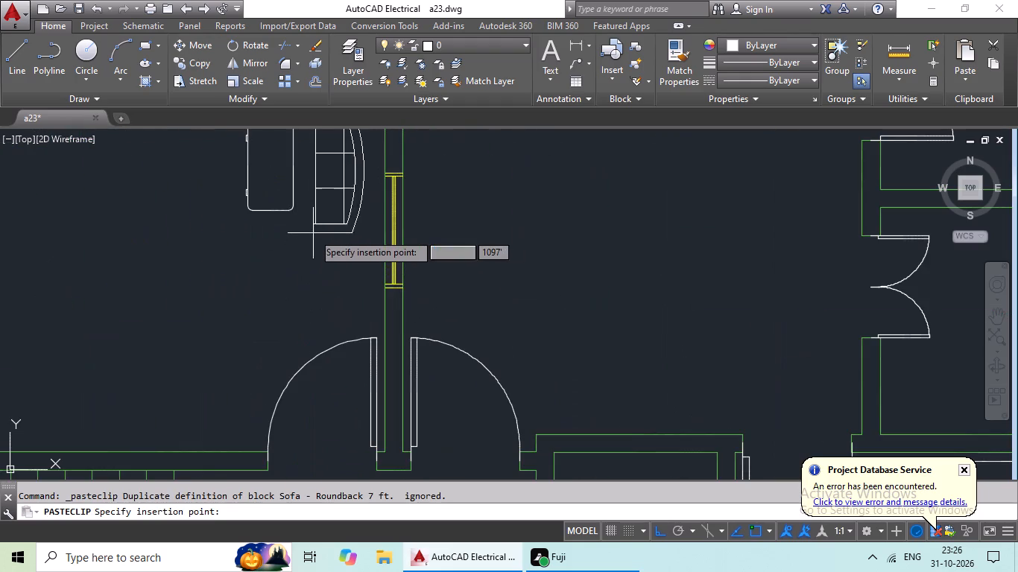
middle_click_drag(315, 232, 331, 299)
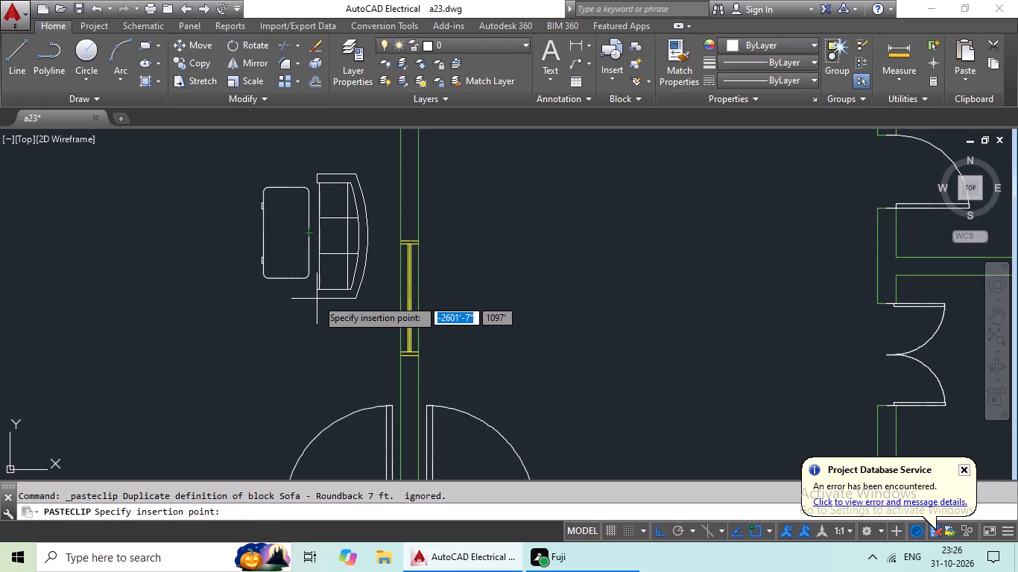
left_click(317, 299)
Copy the two-seat sofa block and paste it just north of the desk in the northwest living room.
scroll(424, 303, "down", 1)
scroll(475, 336, "down", 1)
middle_click_drag(490, 340, 457, 241)
scroll(543, 284, "down", 1)
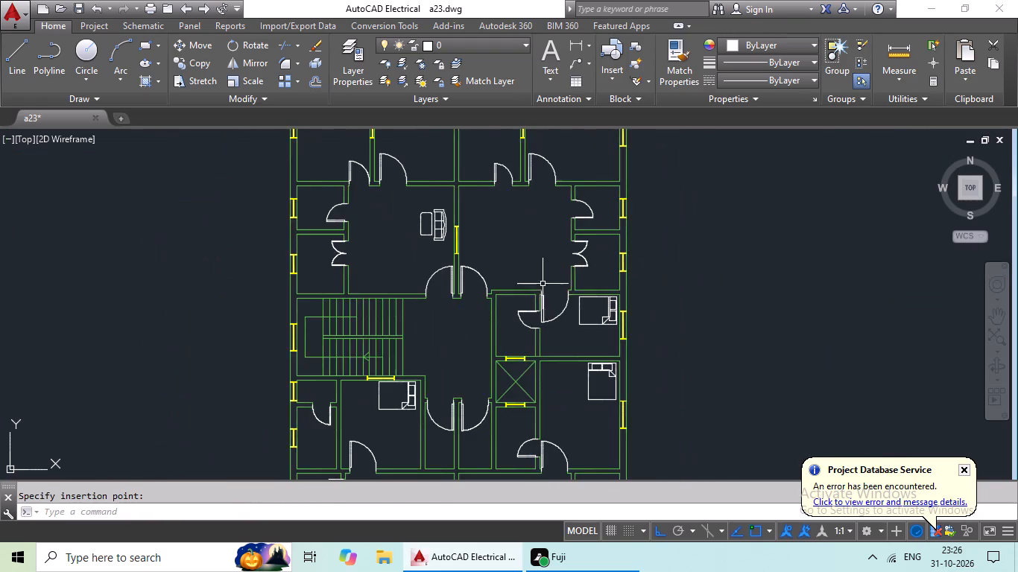
middle_click_drag(661, 334, 526, 217)
middle_click_drag(750, 372, 574, 281)
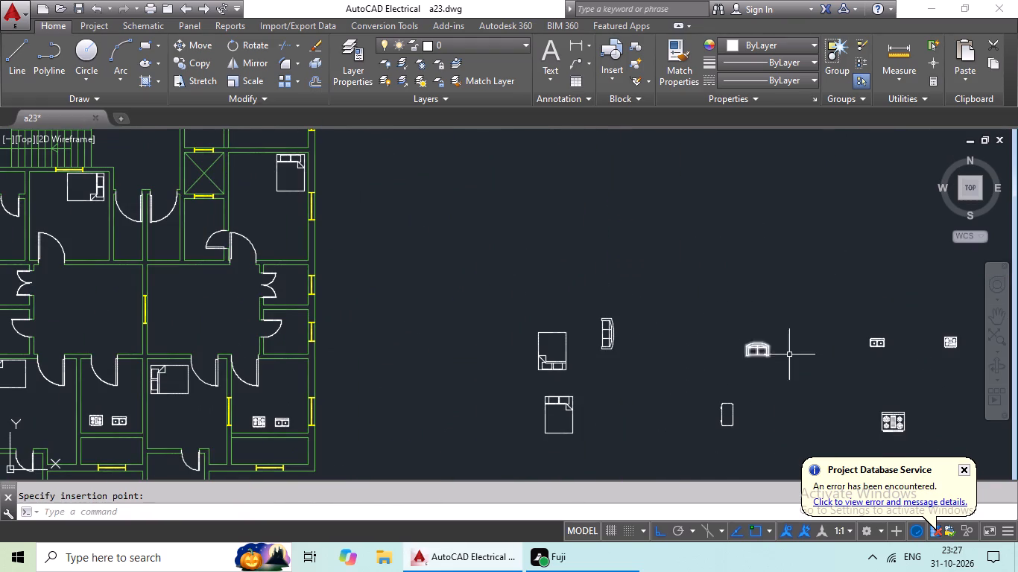
left_click(748, 349)
key("ctrl+c")
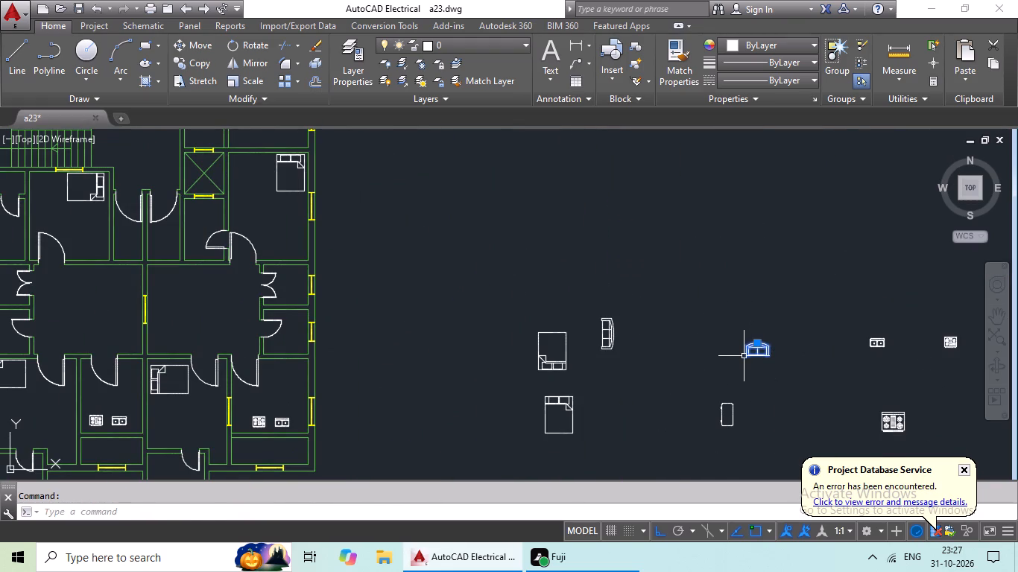
key("ctrl+v")
middle_click_drag(601, 337, 956, 458)
middle_click_drag(473, 244, 473, 368)
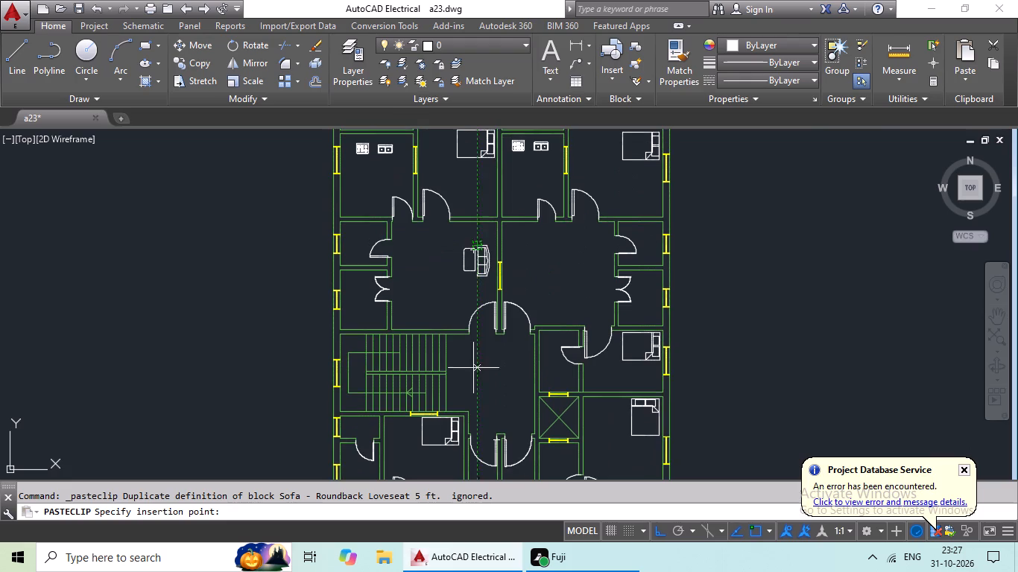
scroll(471, 251, "up", 3)
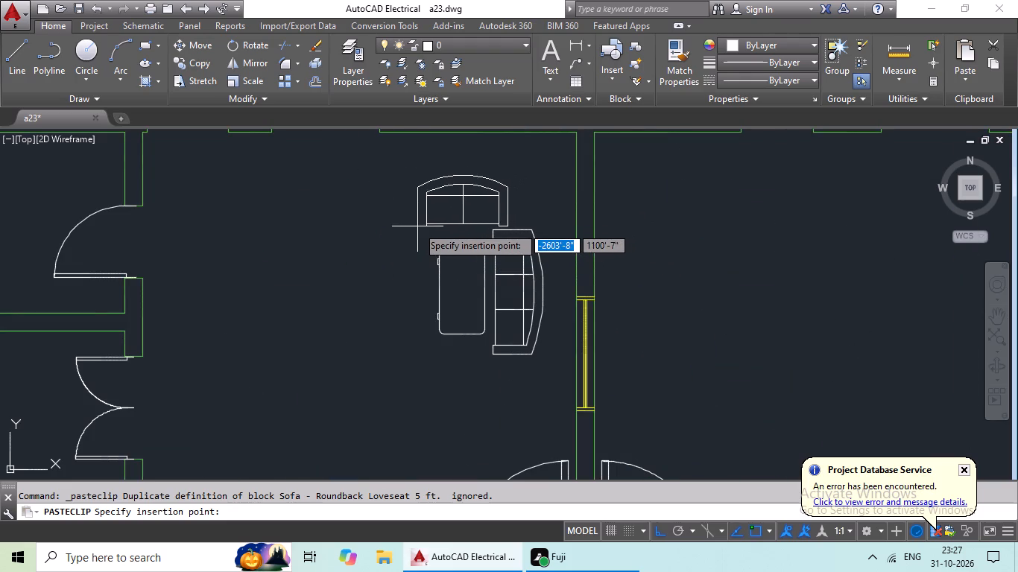
left_click(417, 226)
Rotate the source two-seat sofa block outside the plan 180° so its back faces south.
scroll(530, 325, "down", 2)
middle_click_drag(531, 351, 510, 233)
middle_click_drag(537, 305, 517, 247)
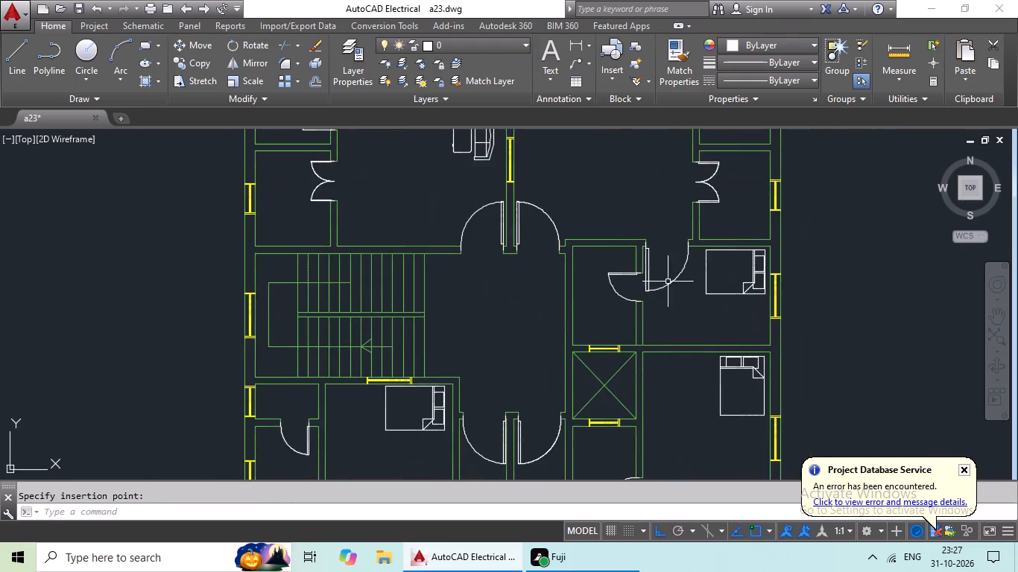
scroll(781, 304, "down", 1)
middle_click_drag(832, 321, 459, 205)
left_click(847, 412)
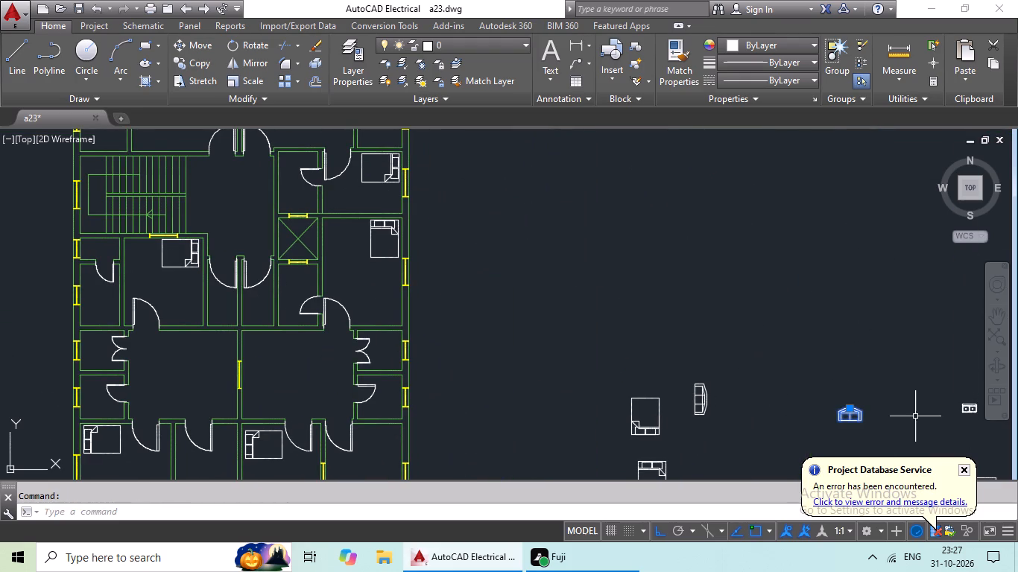
middle_click_drag(871, 399, 558, 338)
left_click(262, 47)
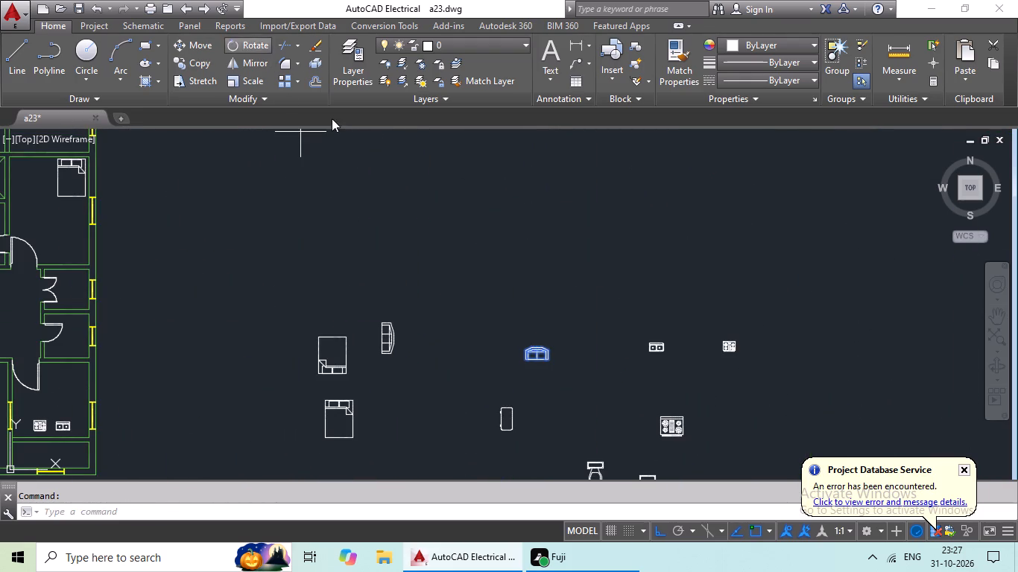
scroll(544, 367, "up", 3)
left_click(560, 300)
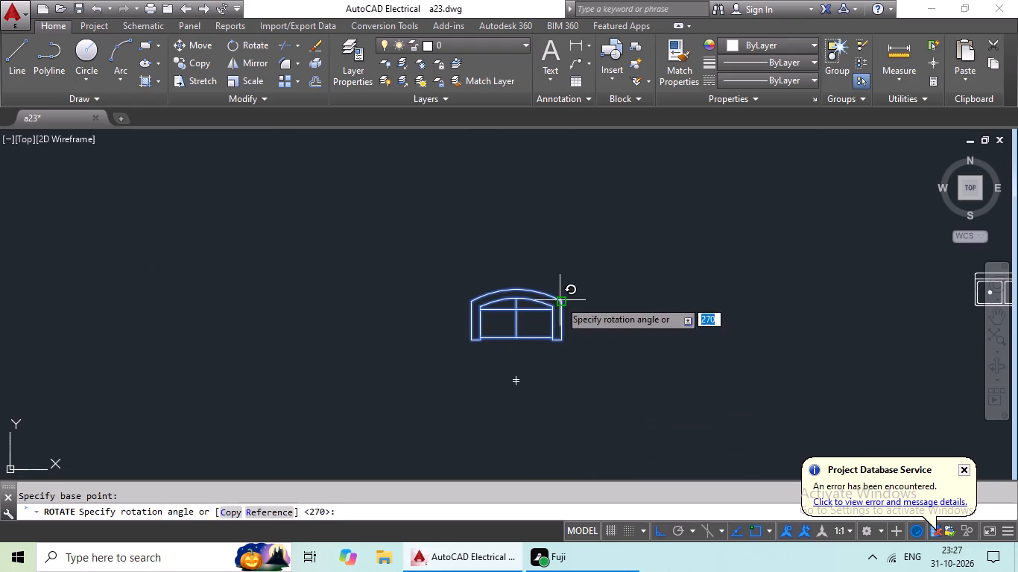
left_click(380, 346)
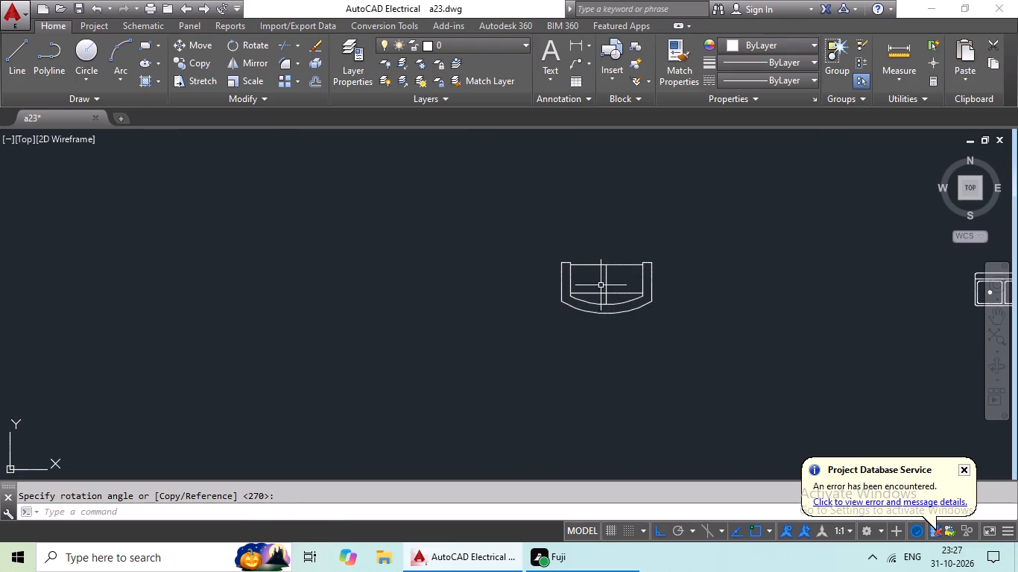
Copy the south-backed two-seat sofa and paste it just south of the desk in the northwest living room.
left_click(606, 278)
key("ctrl+c")
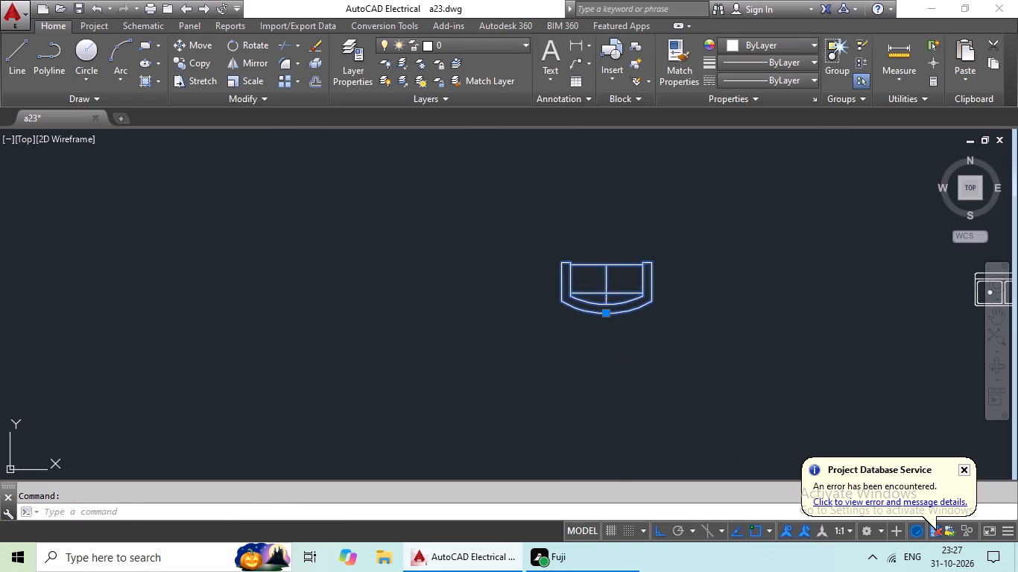
key("ctrl+v")
scroll(487, 298, "down", 1, "ctrl")
middle_click_drag(423, 305, 590, 337)
scroll(403, 331, "down", 2)
middle_click_drag(393, 325, 590, 393)
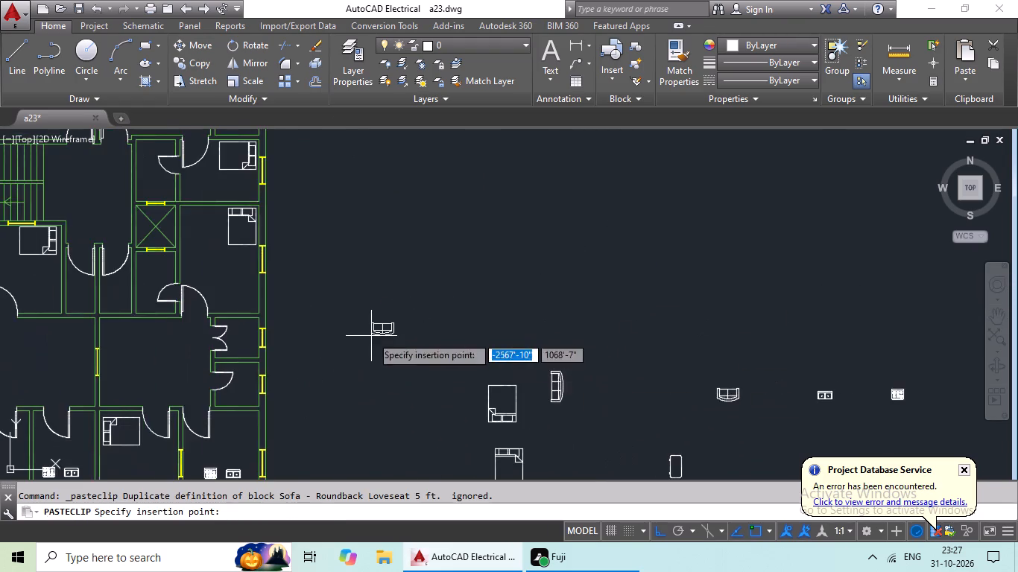
middle_click_drag(371, 336, 612, 398)
middle_click_drag(283, 174, 350, 258)
scroll(355, 243, "up", 1)
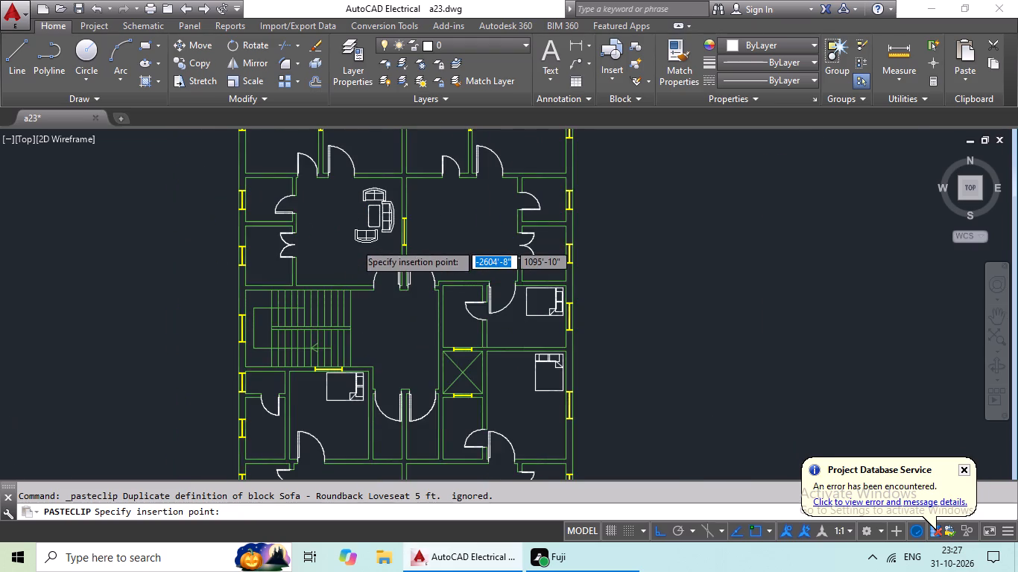
scroll(355, 243, "up", 1)
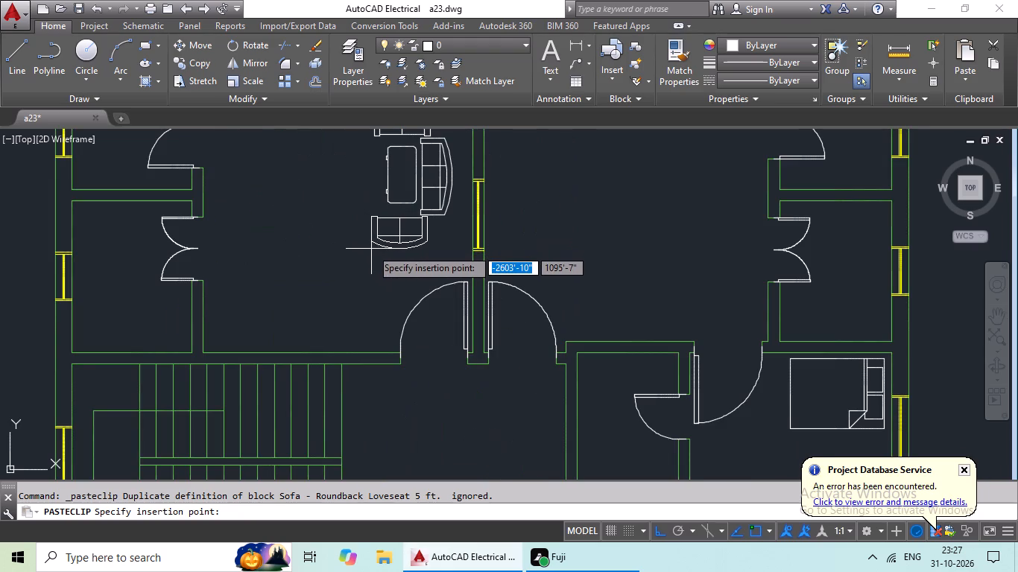
left_click(371, 250)
Copy the desk and its three sofas together and paste the set into the northeast living room, near the shared wall.
scroll(426, 250, "down", 1)
scroll(423, 189, "up", 1)
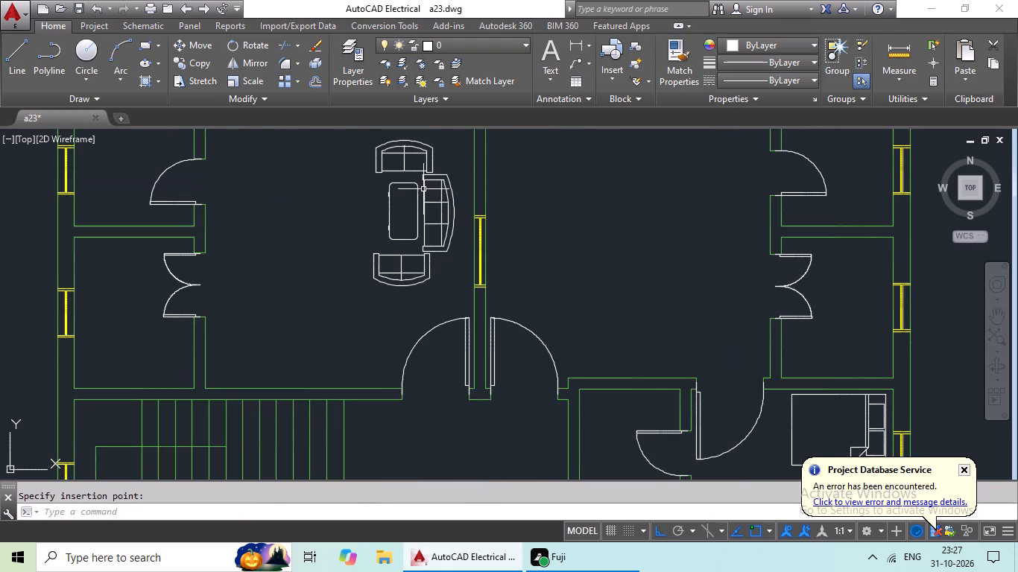
middle_click_drag(430, 182, 423, 194)
middle_click_drag(426, 177, 417, 209)
scroll(425, 194, "up", 1)
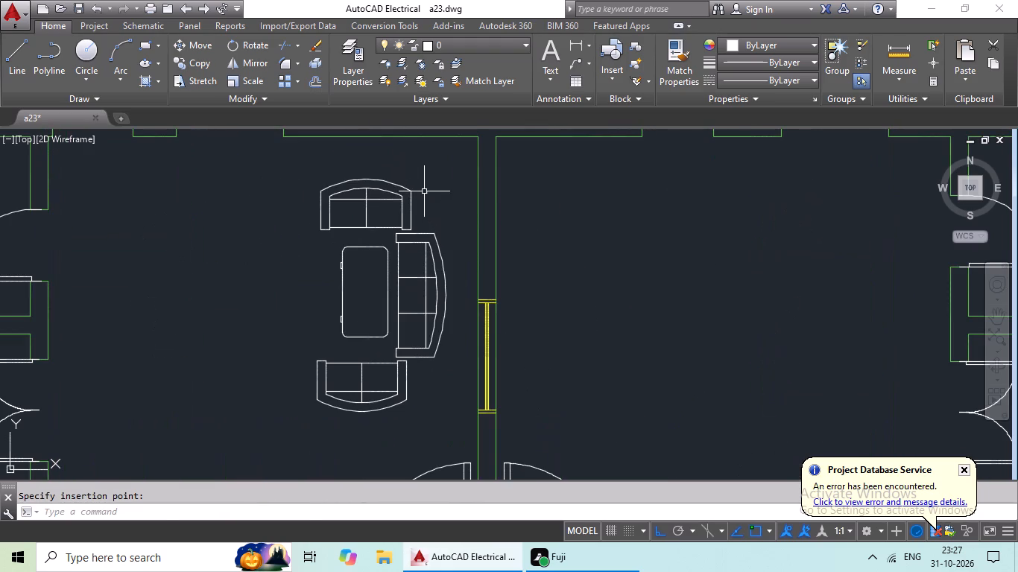
left_click_drag(423, 184, 403, 416)
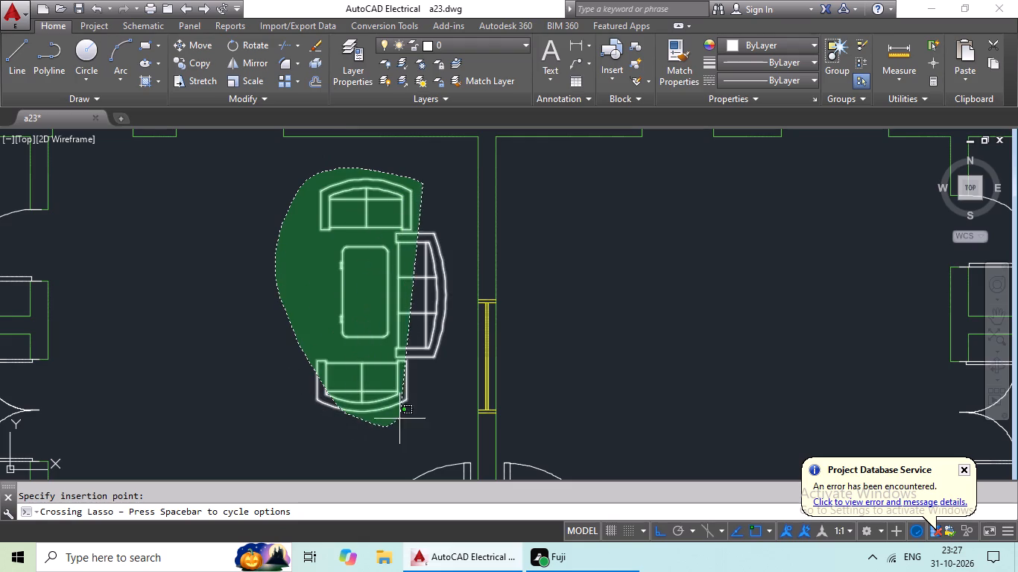
left_click_drag(403, 416, 436, 390)
key("ctrl+c")
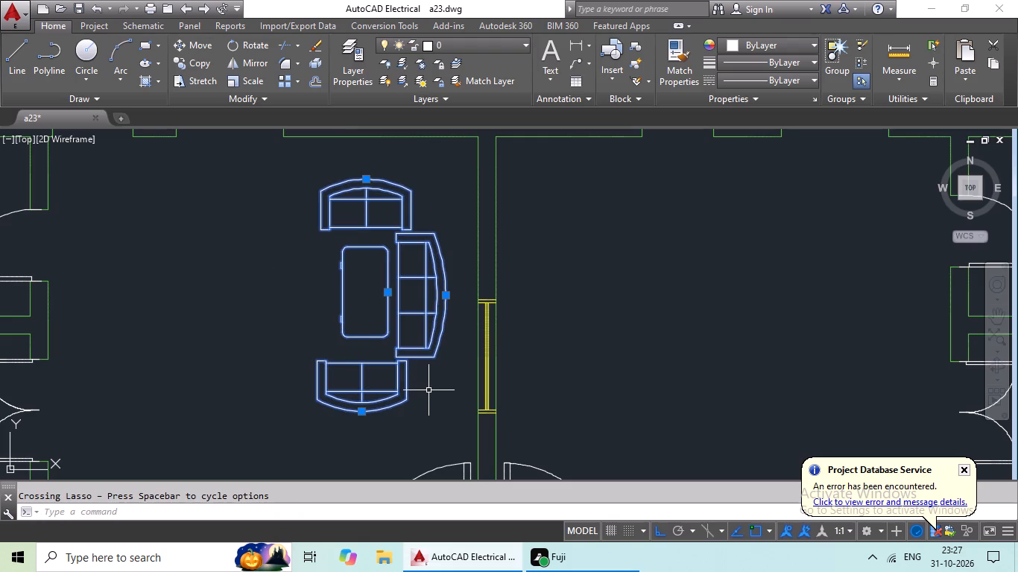
key("ctrl+v")
scroll(464, 372, "down", 2)
middle_click_drag(510, 369, 412, 393)
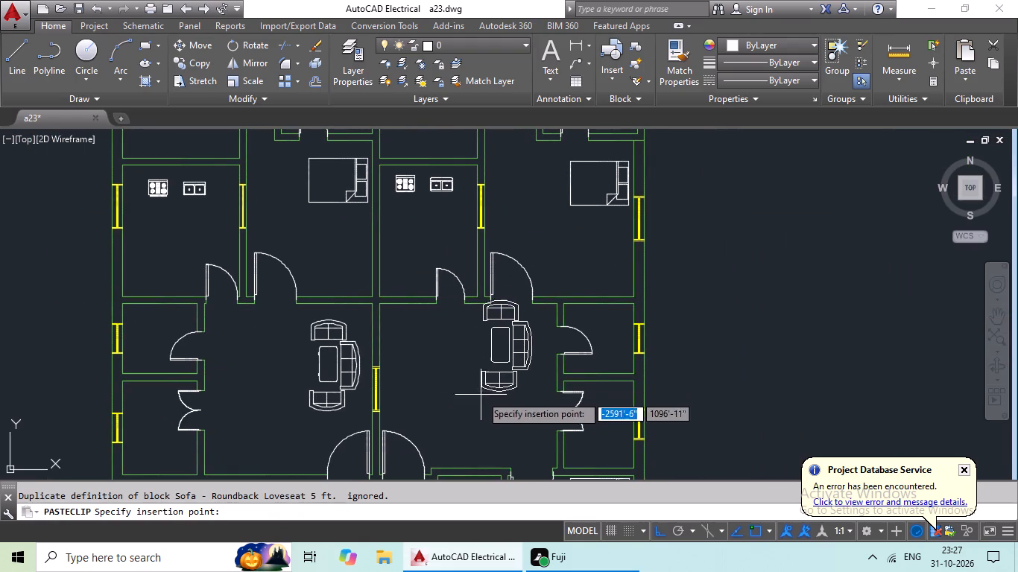
middle_click_drag(474, 400, 455, 313)
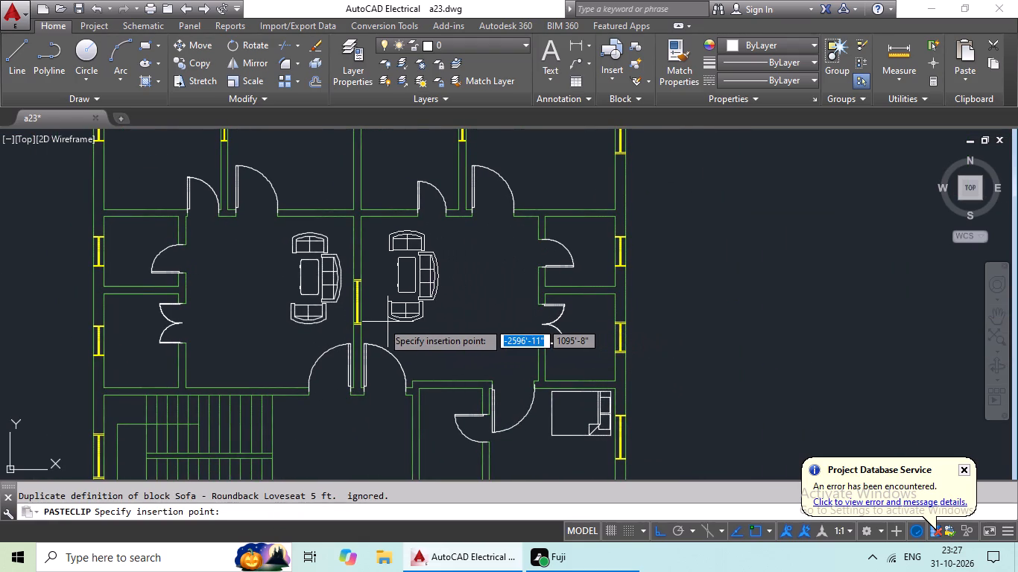
scroll(381, 322, "up", 1)
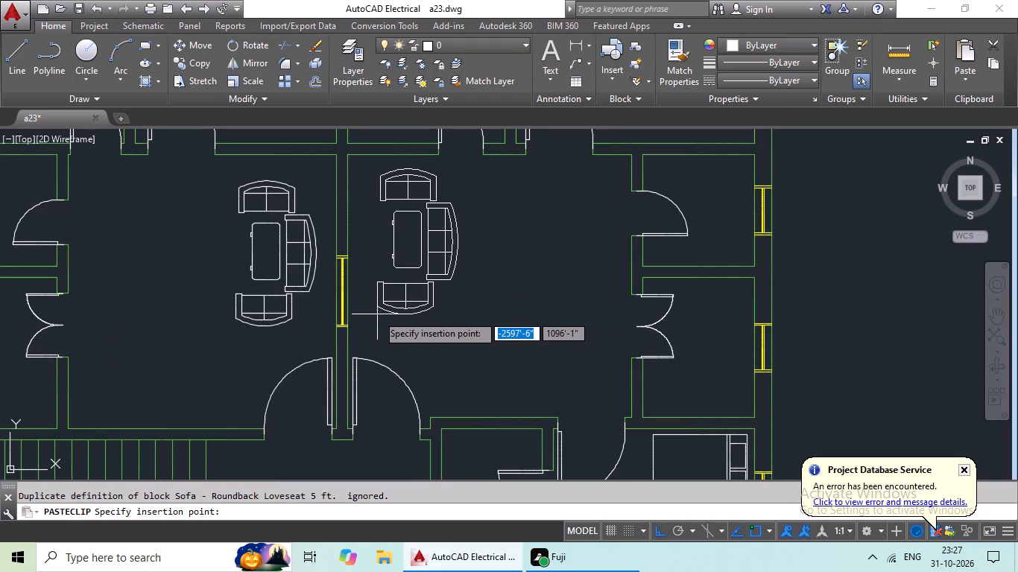
left_click(377, 314)
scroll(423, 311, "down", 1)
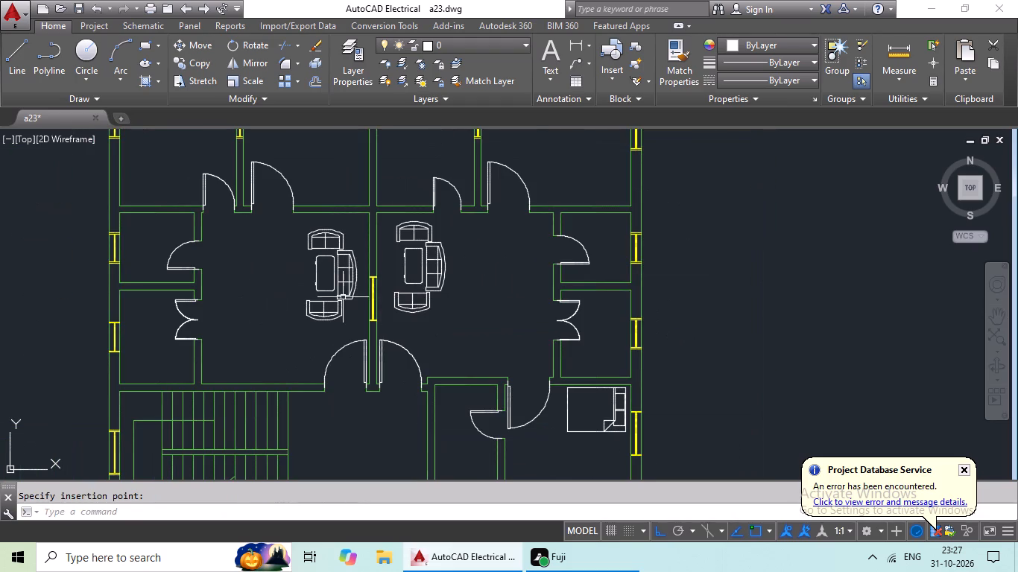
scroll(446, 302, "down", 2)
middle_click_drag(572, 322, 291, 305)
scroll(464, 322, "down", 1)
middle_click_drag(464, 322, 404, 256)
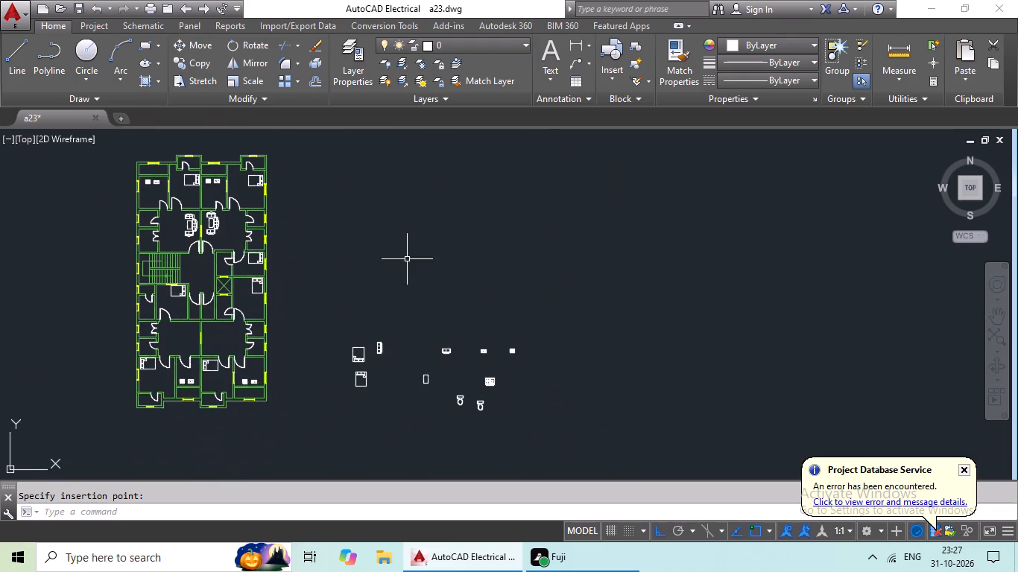
Rotate the source three-seat sofa block outside the plan 180° so its back faces west.
scroll(373, 349, "up", 4)
left_click(411, 320)
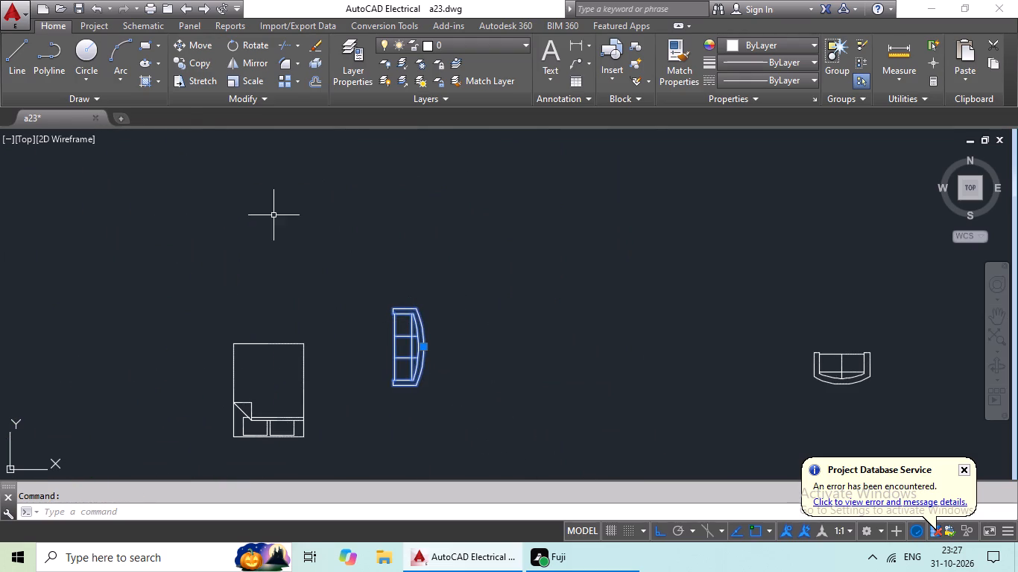
left_click_drag(238, 41, 238, 51)
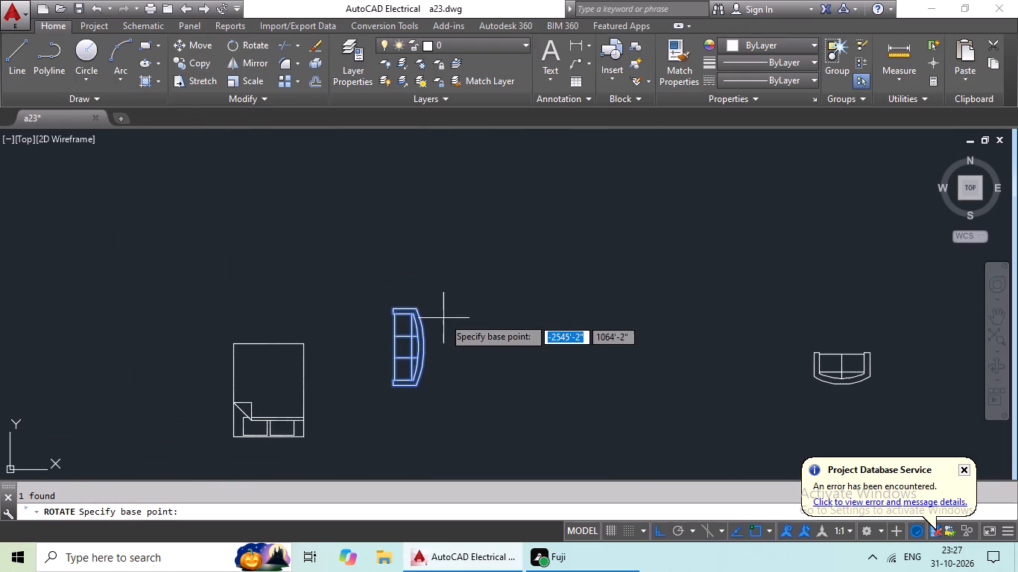
left_click(417, 310)
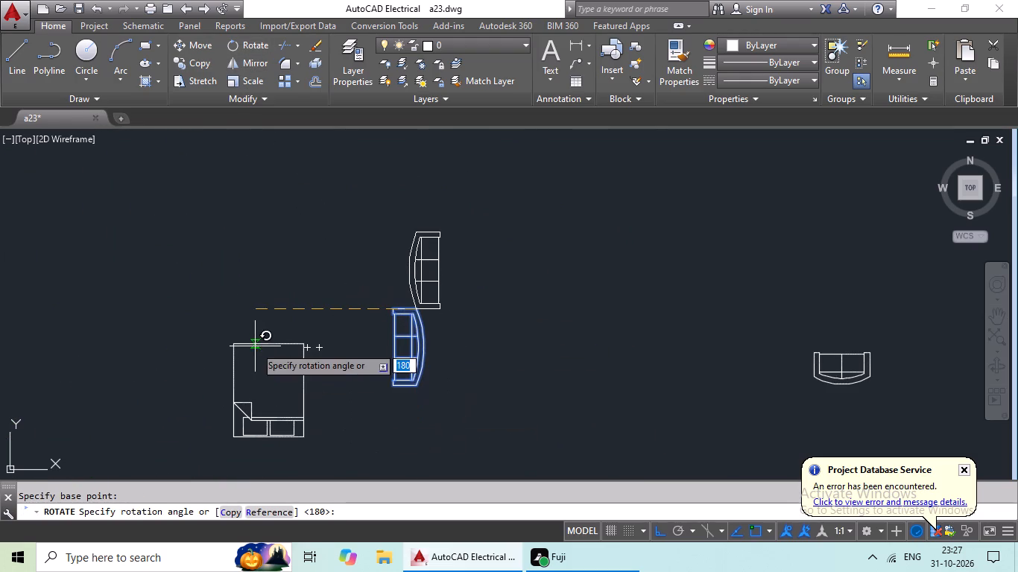
left_click(291, 294)
Copy the west-backed three-seat sofa and paste it just west of the desk in the northwest living room.
left_click(417, 276)
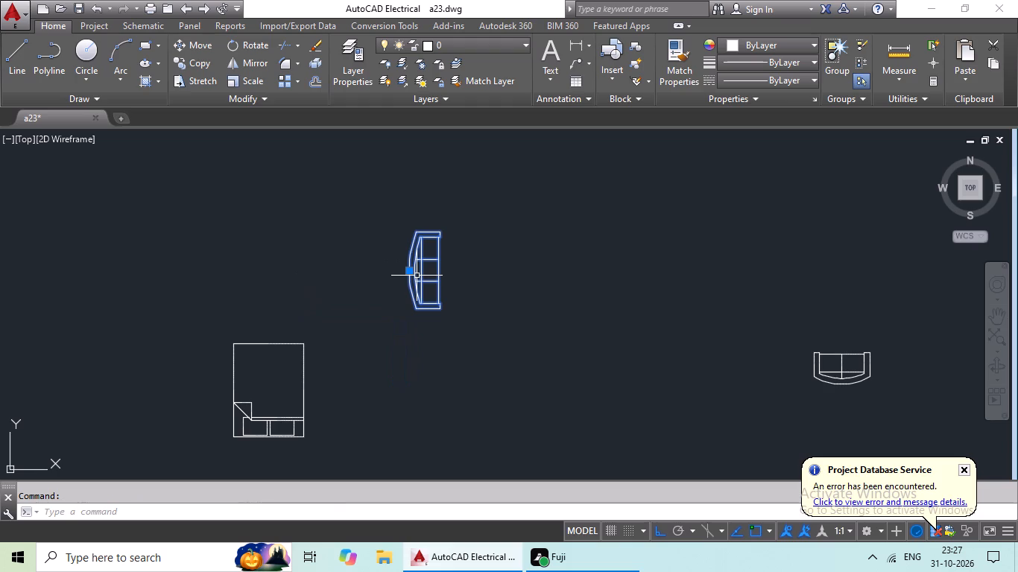
key("ctrl+c")
key("ctrl+v")
scroll(236, 315, "down", 2, "ctrl")
middle_click_drag(227, 314, 439, 342)
middle_click_drag(233, 343, 503, 395)
middle_click_drag(257, 334, 325, 315)
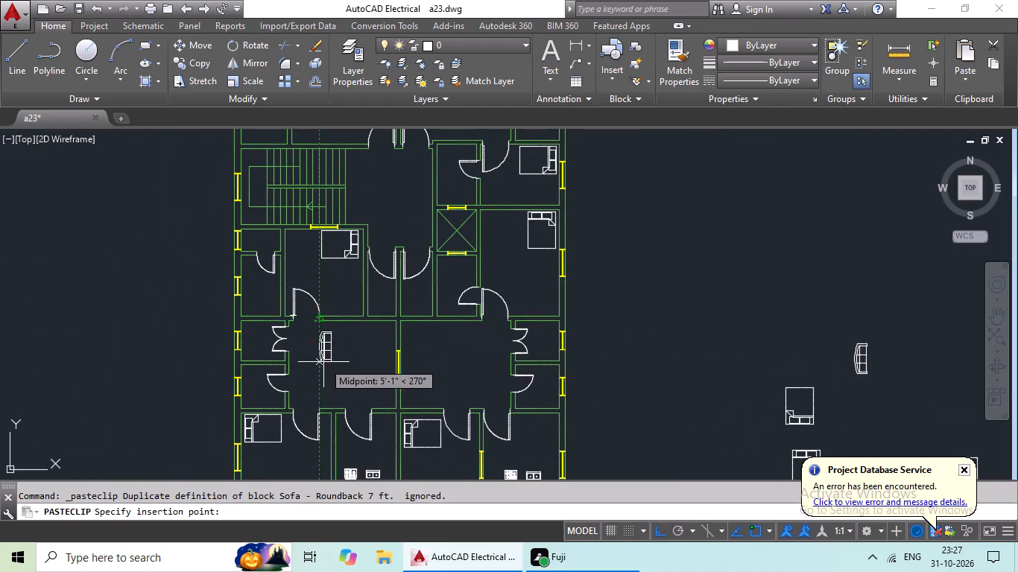
middle_click_drag(341, 321, 357, 270)
middle_click_drag(346, 321, 325, 447)
middle_click_drag(359, 351, 347, 501)
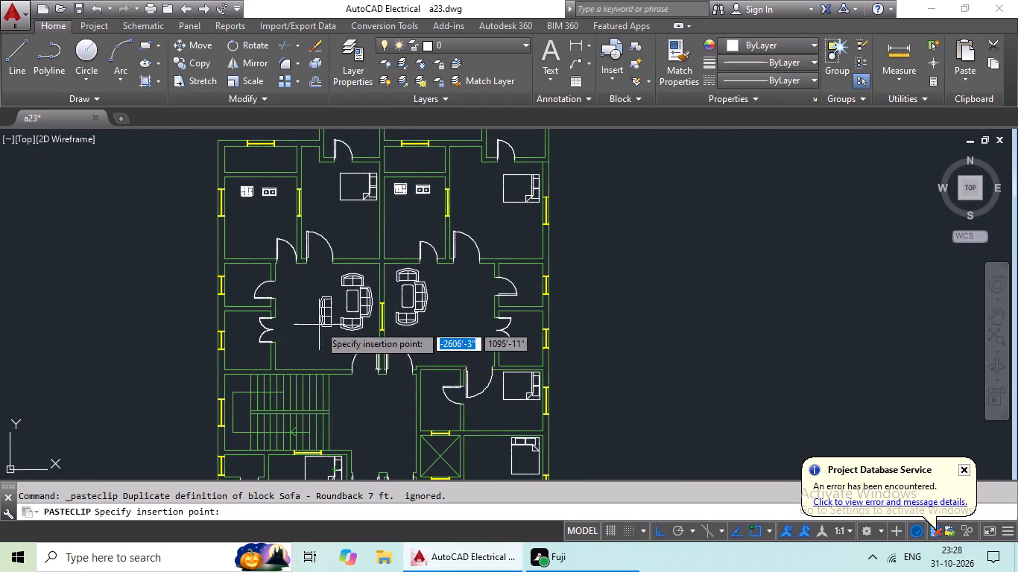
scroll(320, 314, "up", 2)
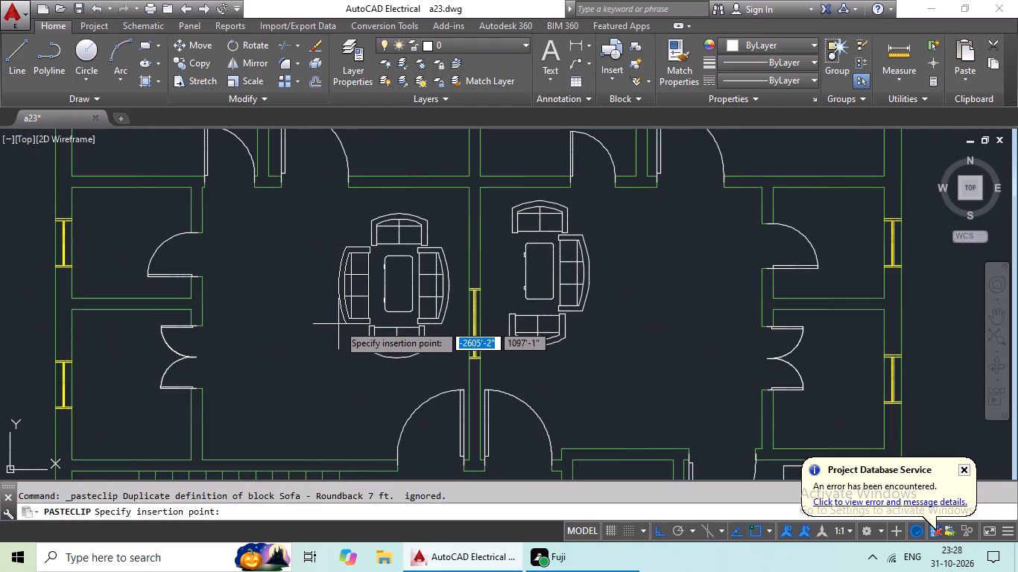
left_click(338, 324)
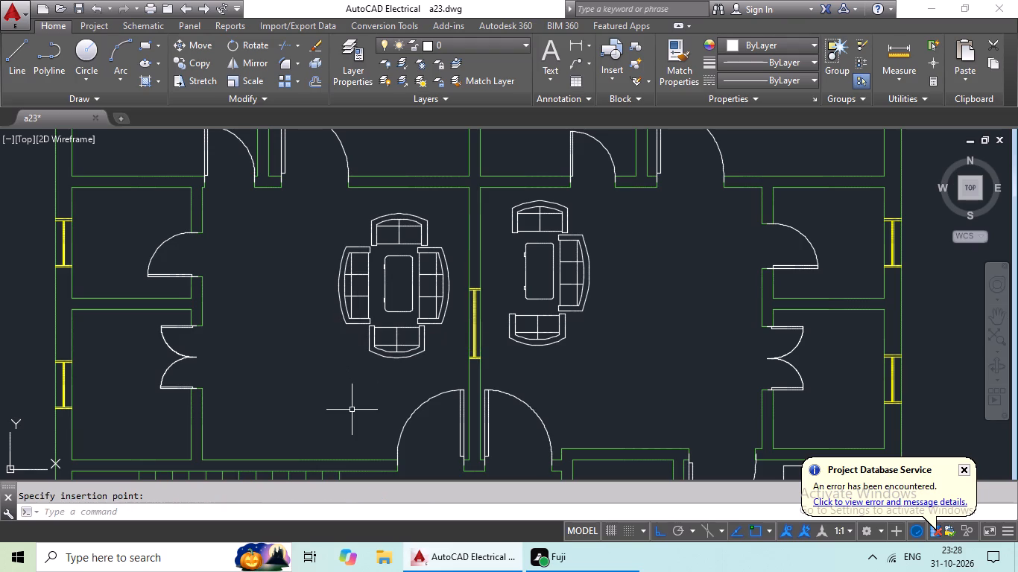
Paste another west-backed three-seat sofa just west of the desk in the northeast living room.
key("ctrl+c")
key("ctrl+v")
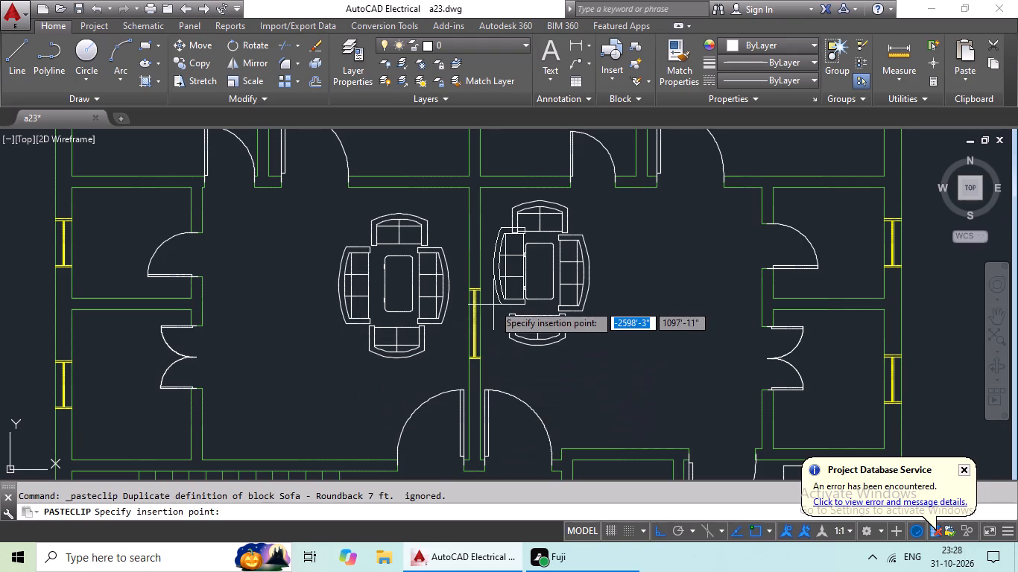
scroll(492, 304, "up", 2)
scroll(474, 316, "down", 1)
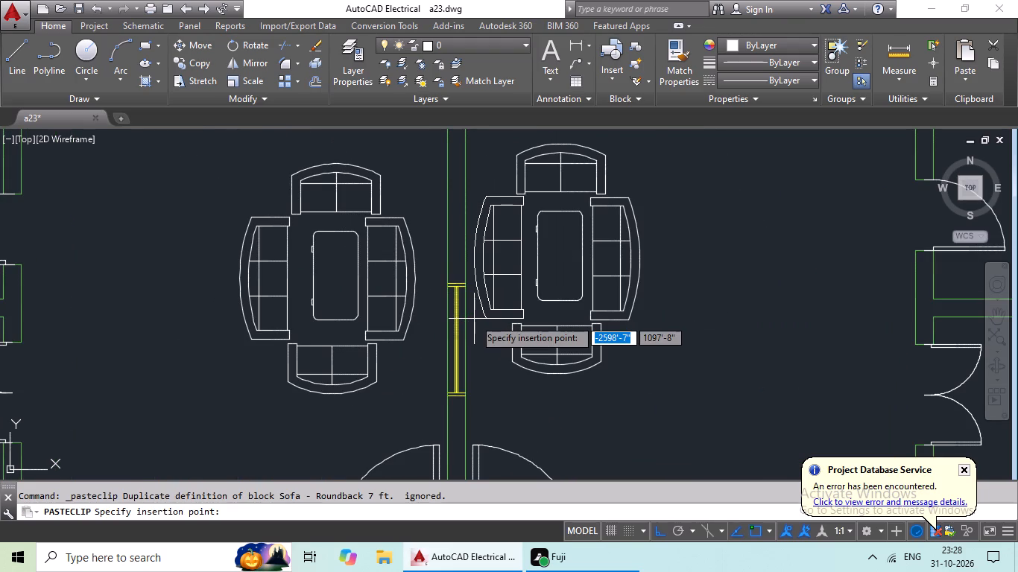
left_click(474, 319)
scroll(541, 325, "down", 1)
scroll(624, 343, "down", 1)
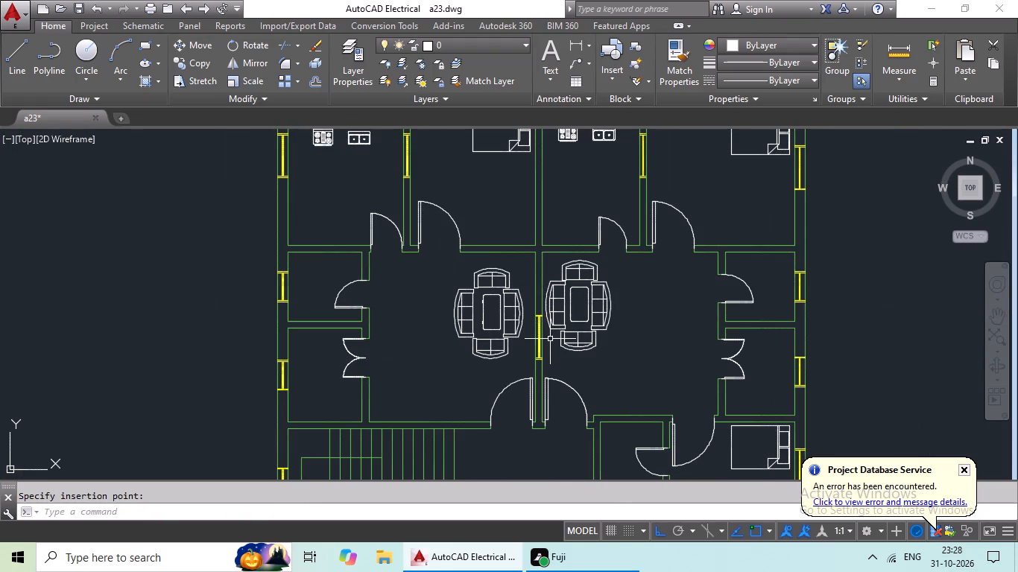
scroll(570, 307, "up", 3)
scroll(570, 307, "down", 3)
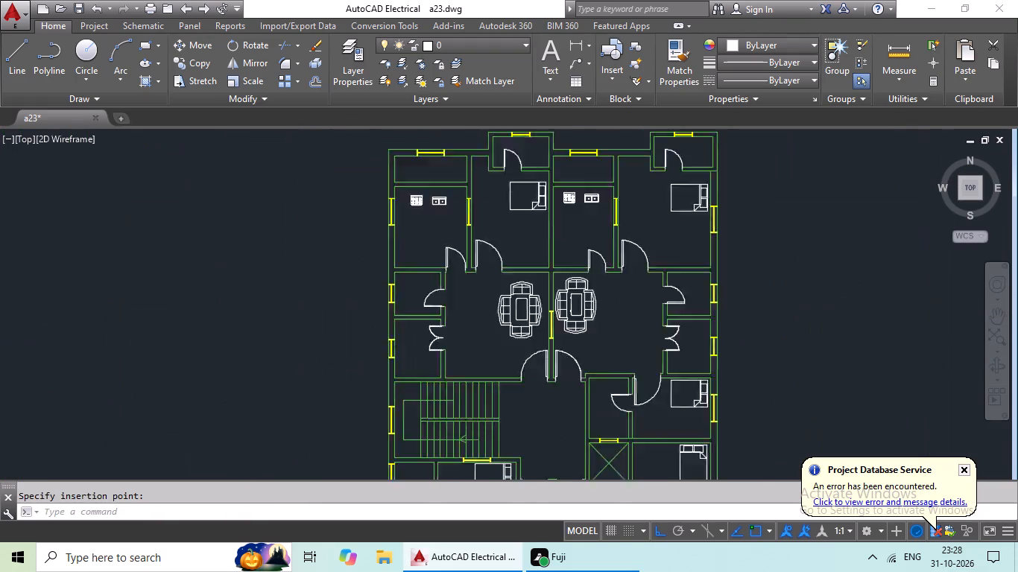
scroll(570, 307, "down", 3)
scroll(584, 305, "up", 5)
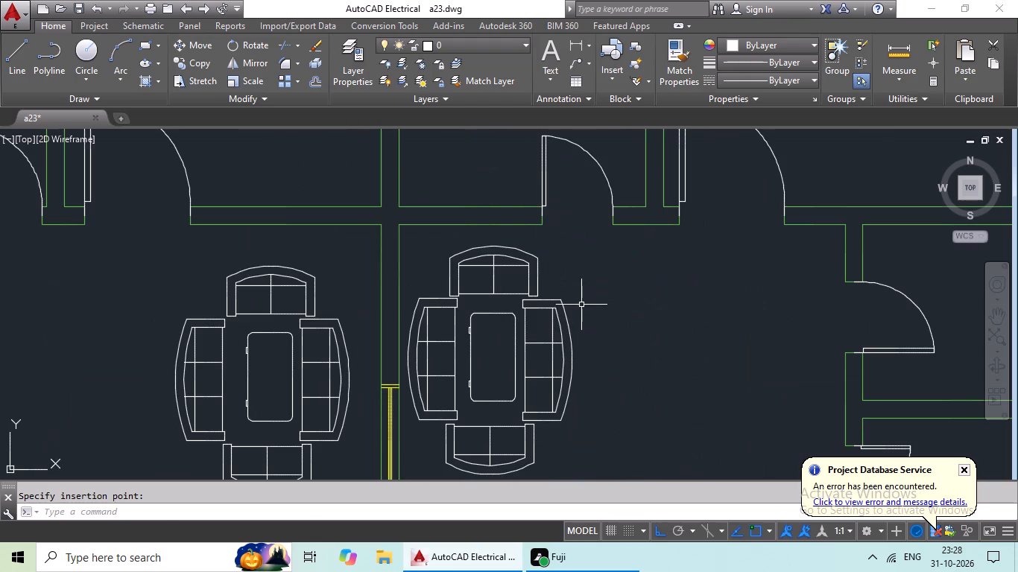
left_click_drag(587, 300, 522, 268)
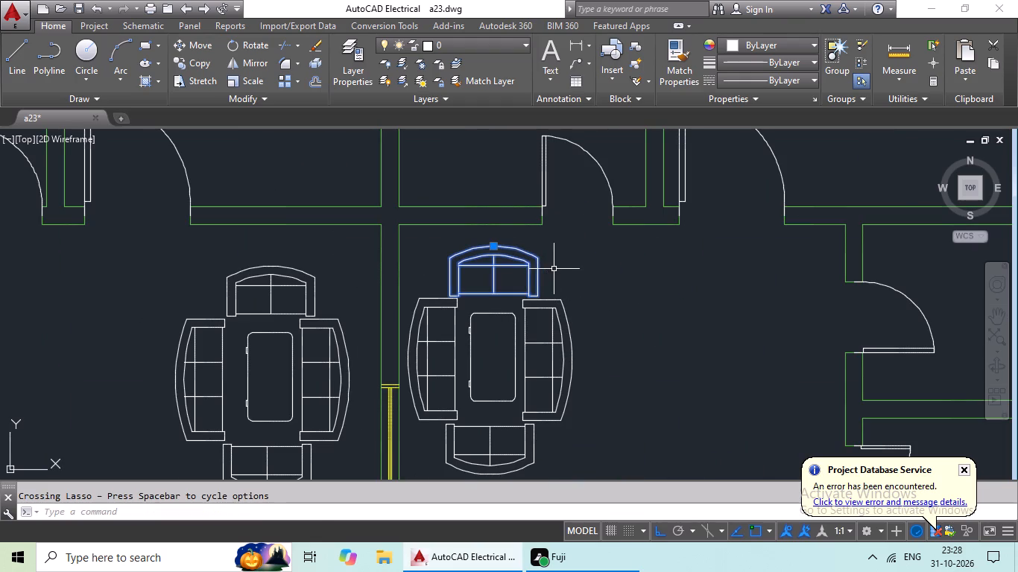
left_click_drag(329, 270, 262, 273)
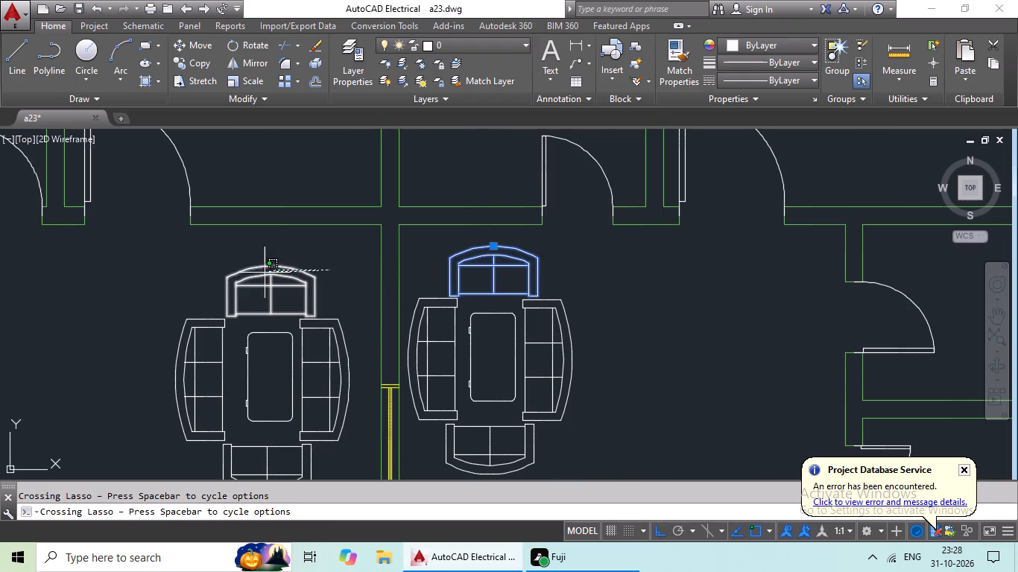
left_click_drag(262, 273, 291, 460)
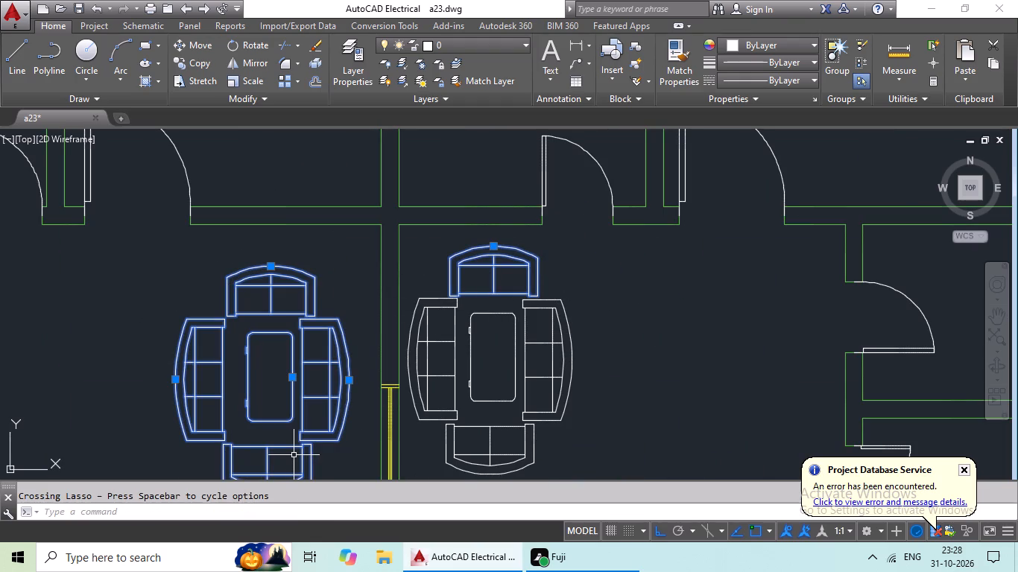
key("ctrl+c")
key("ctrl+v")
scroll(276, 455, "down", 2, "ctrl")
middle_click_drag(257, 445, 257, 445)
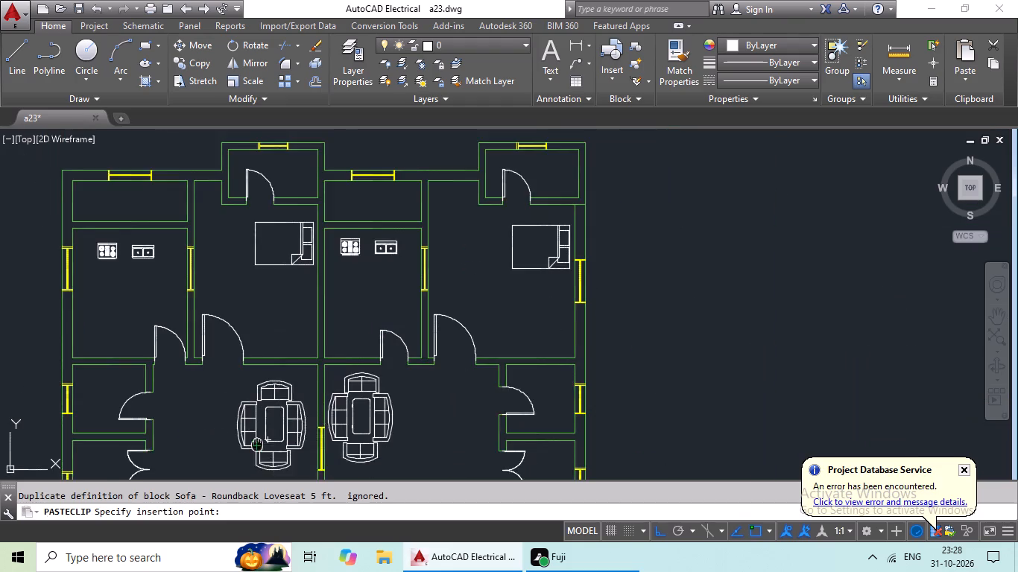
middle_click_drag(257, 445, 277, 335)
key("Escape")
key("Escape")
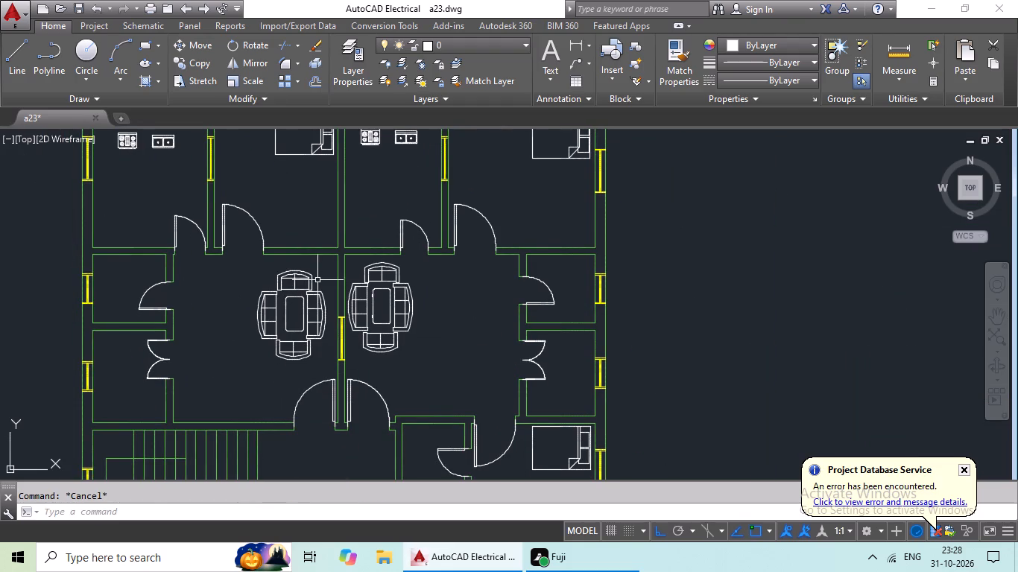
Copy the northwest living room's desk and four sofas together and paste the set into the southwest living room, near the shared wall.
left_click_drag(316, 273, 303, 361)
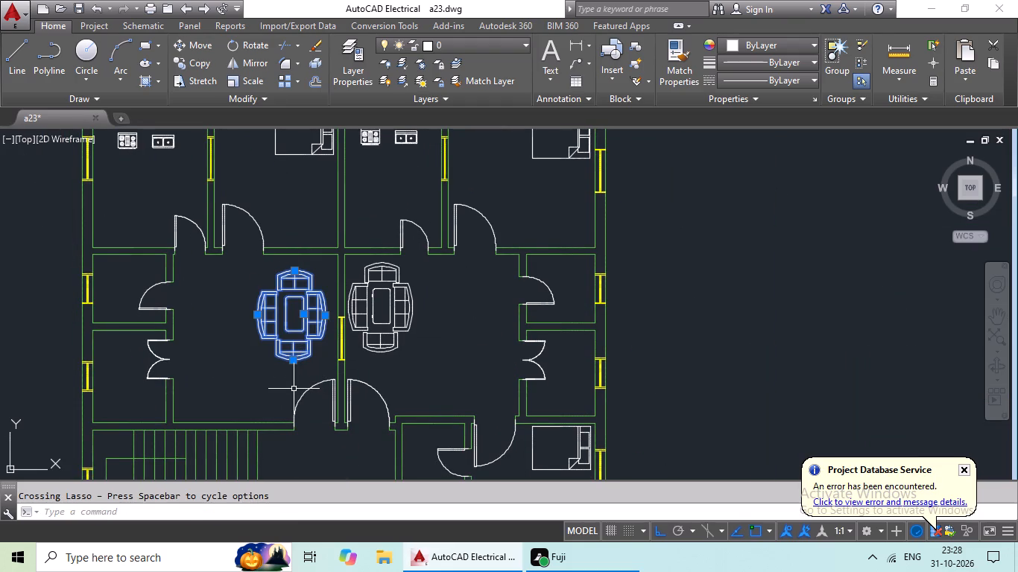
key("ctrl+c")
key("ctrl+v")
scroll(294, 386, "down", 1, "ctrl")
middle_click_drag(291, 387, 291, 300)
middle_click_drag(300, 368, 316, 270)
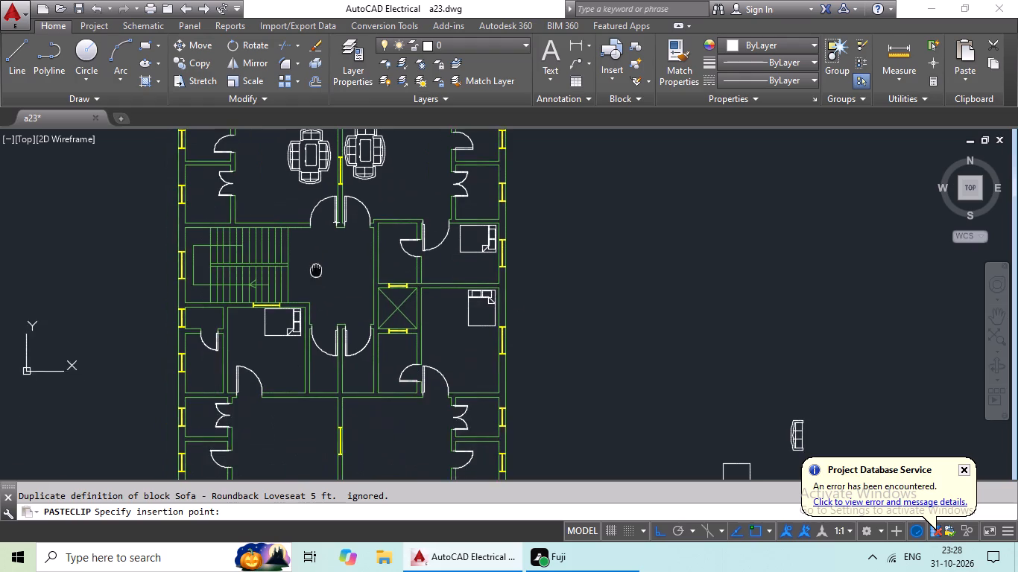
middle_click_drag(316, 355, 329, 290)
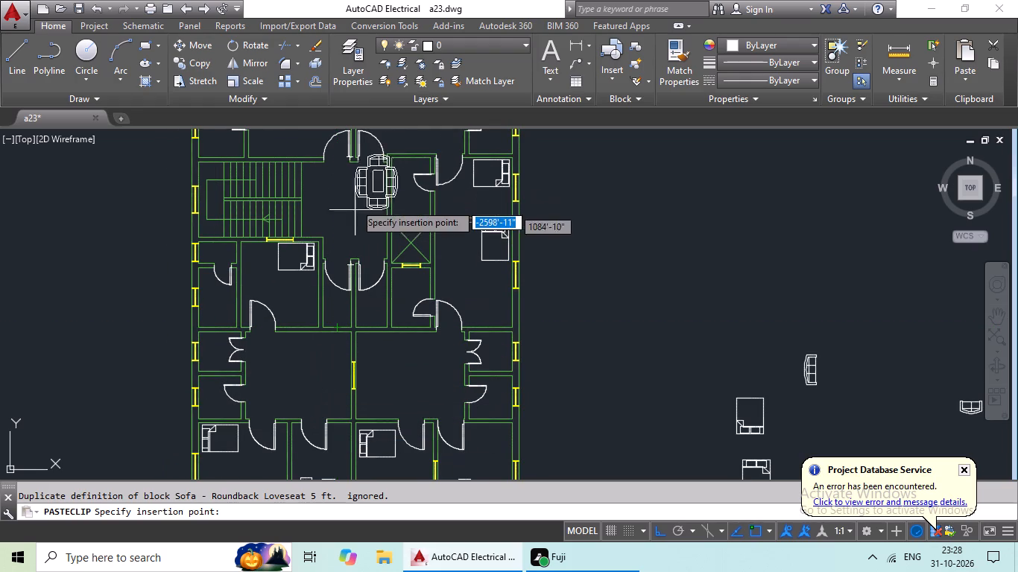
scroll(336, 317, "down", 2)
scroll(333, 330, "up", 1)
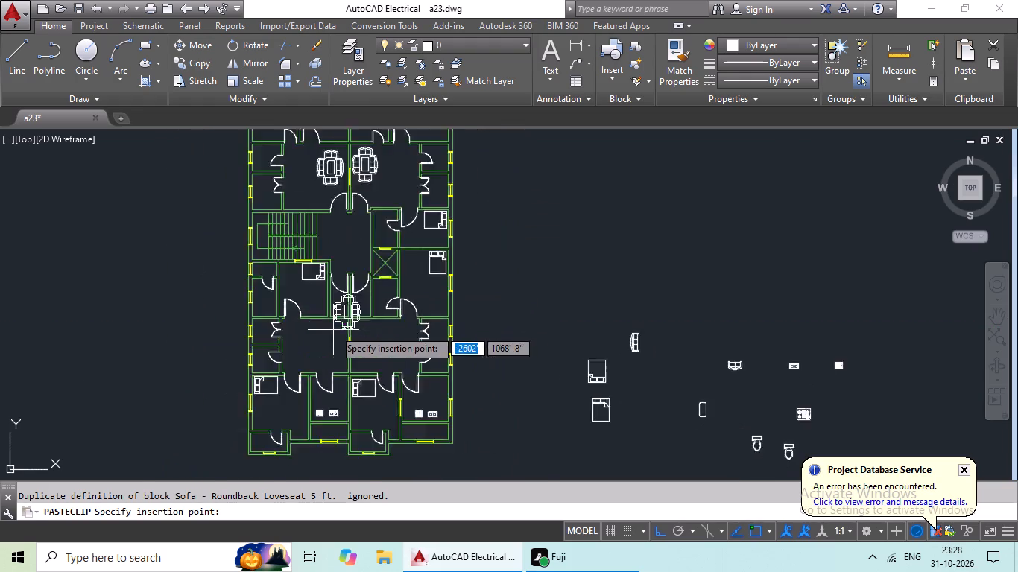
scroll(334, 328, "up", 2)
middle_click_drag(294, 387, 350, 307)
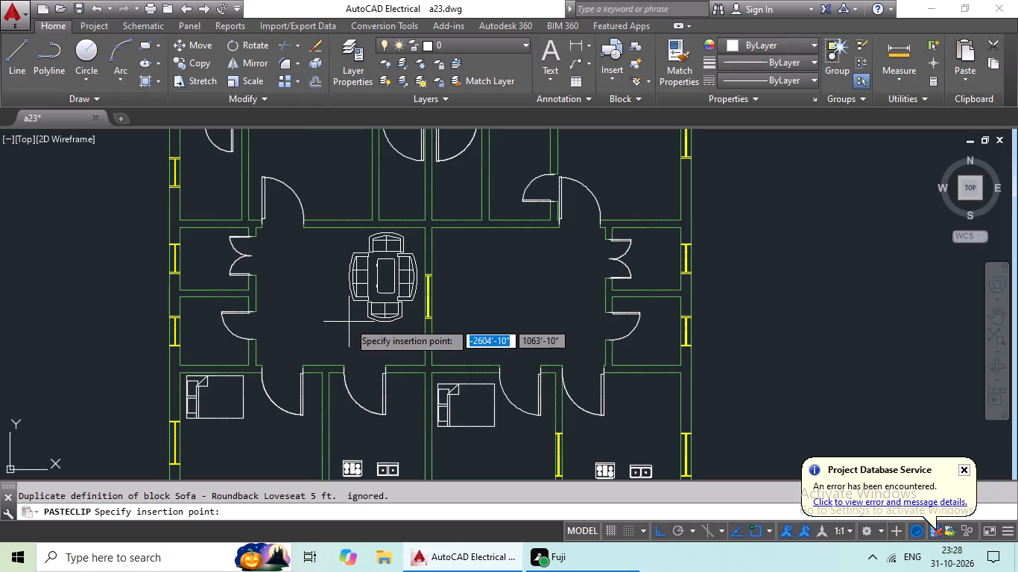
left_click(349, 322)
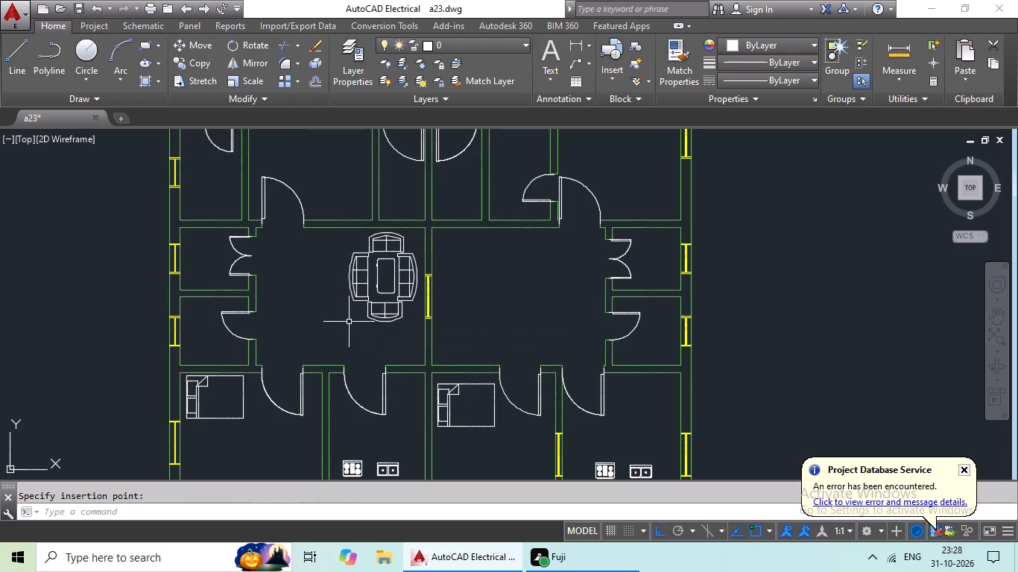
Paste another desk-and-four-sofas set into the southeast living room, near the shared wall.
key("ctrl+c")
key("ctrl+v")
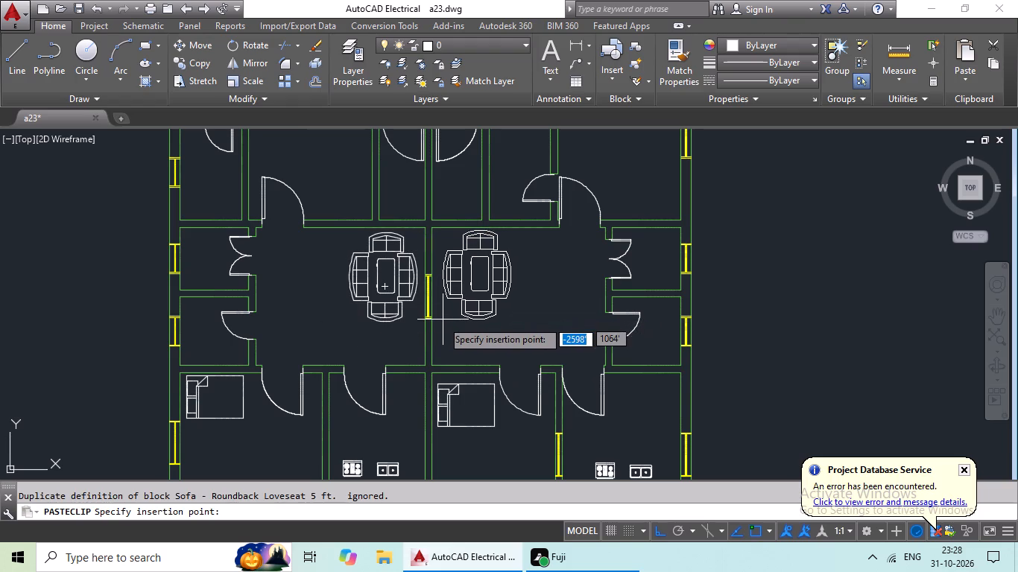
left_click(440, 322)
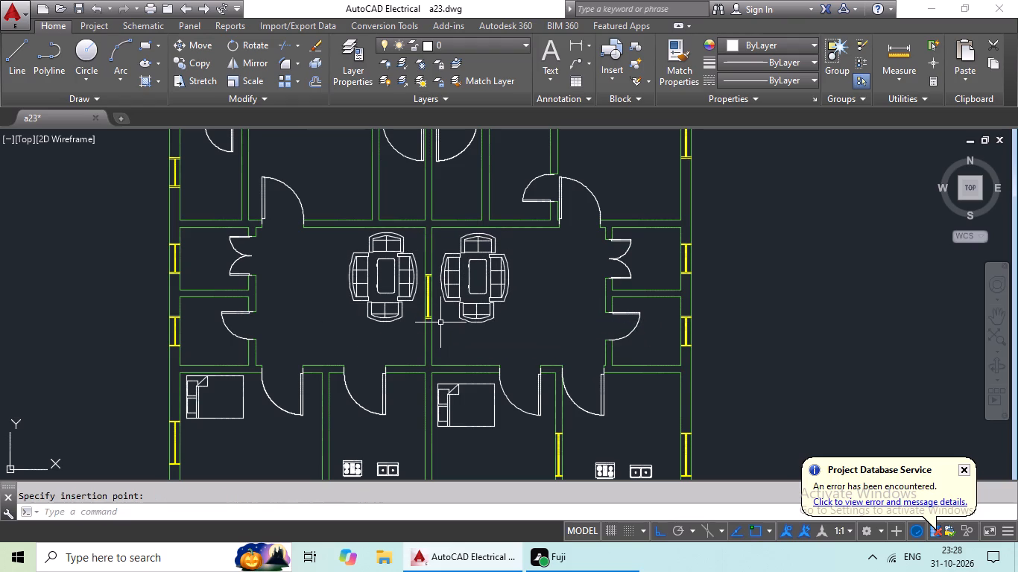
Examine the furnished floor plan and the source furniture and fixture blocks beside it.
scroll(715, 282, "down", 2)
middle_click_drag(714, 282, 645, 285)
middle_click_drag(660, 278, 529, 293)
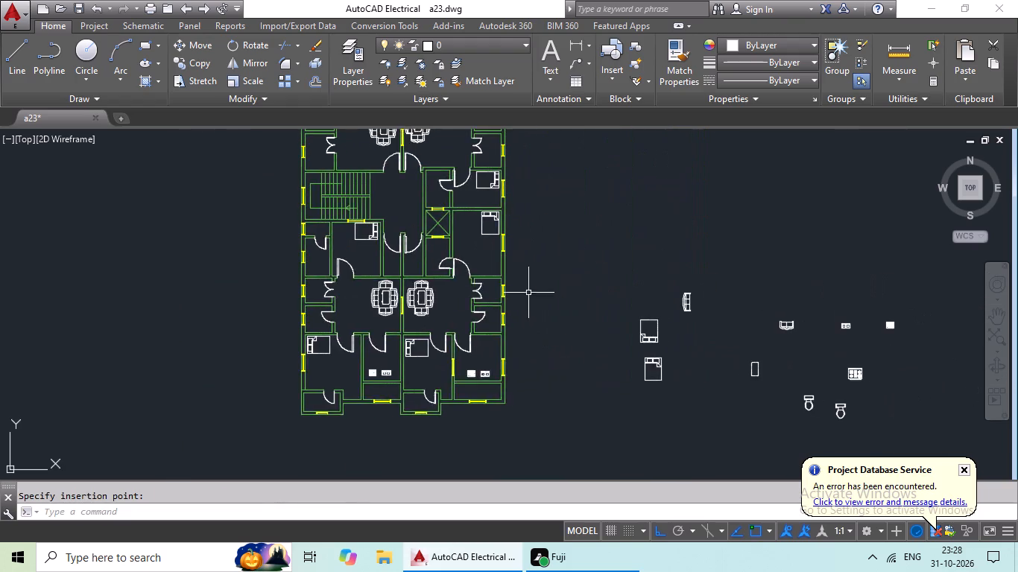
middle_click_drag(564, 270, 499, 316)
middle_click_drag(563, 285, 525, 304)
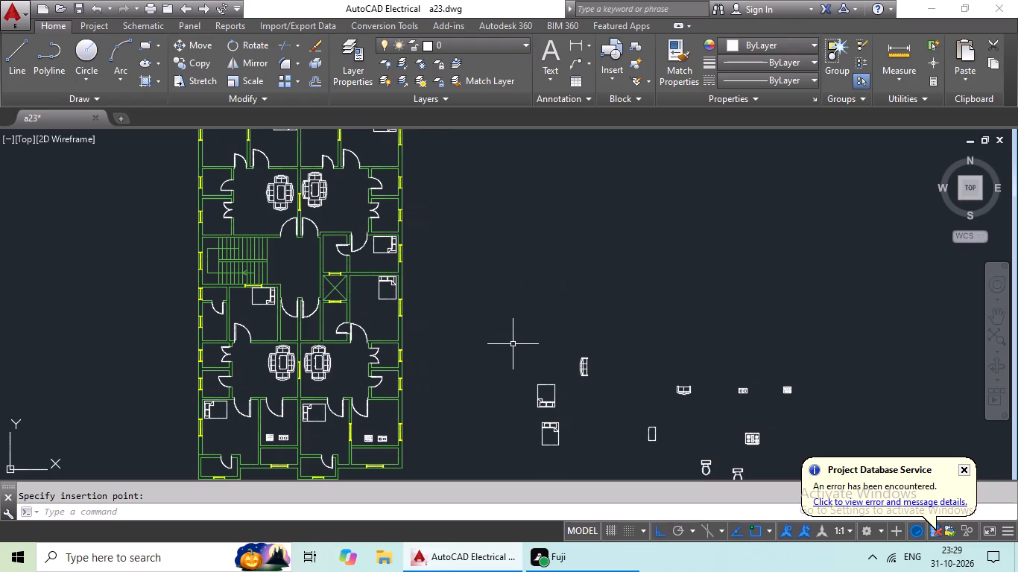
scroll(610, 337, "down", 1)
middle_click_drag(607, 337, 483, 271)
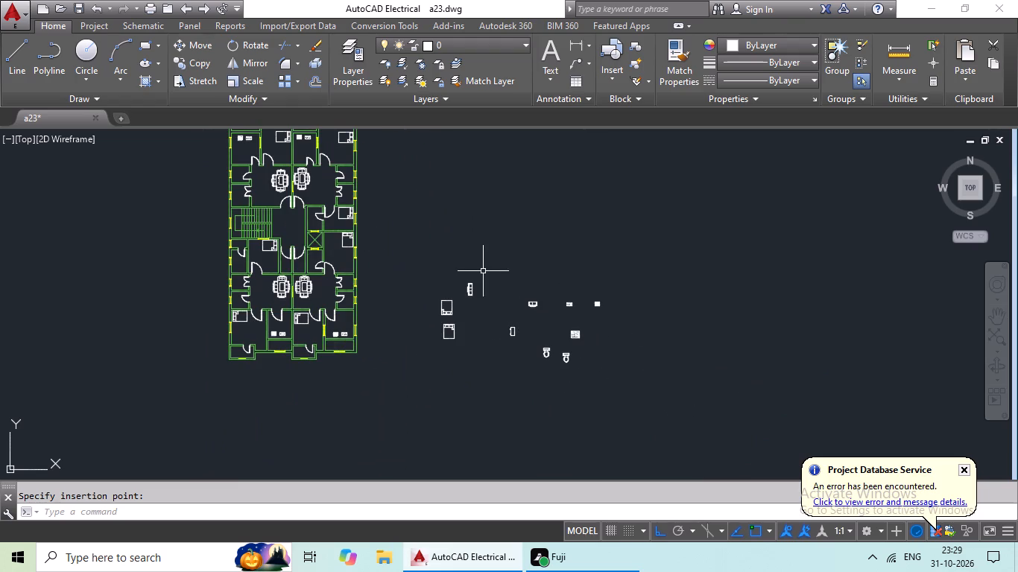
middle_click_drag(487, 300, 453, 346)
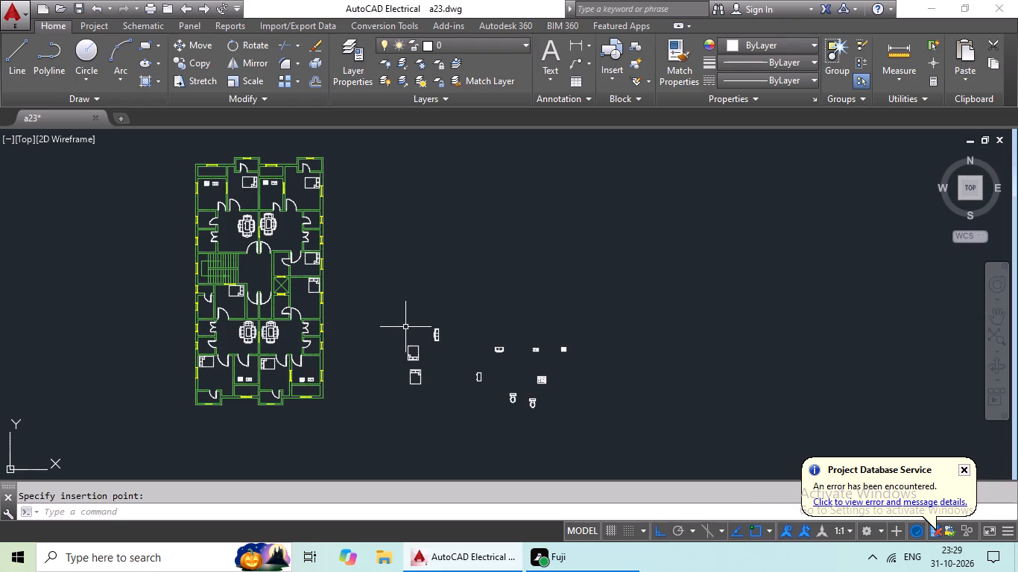
Scale the more westerly source toilet block by reference along its length, shrinking it to roughly two-thirds of its size.
middle_click_drag(478, 368, 451, 299)
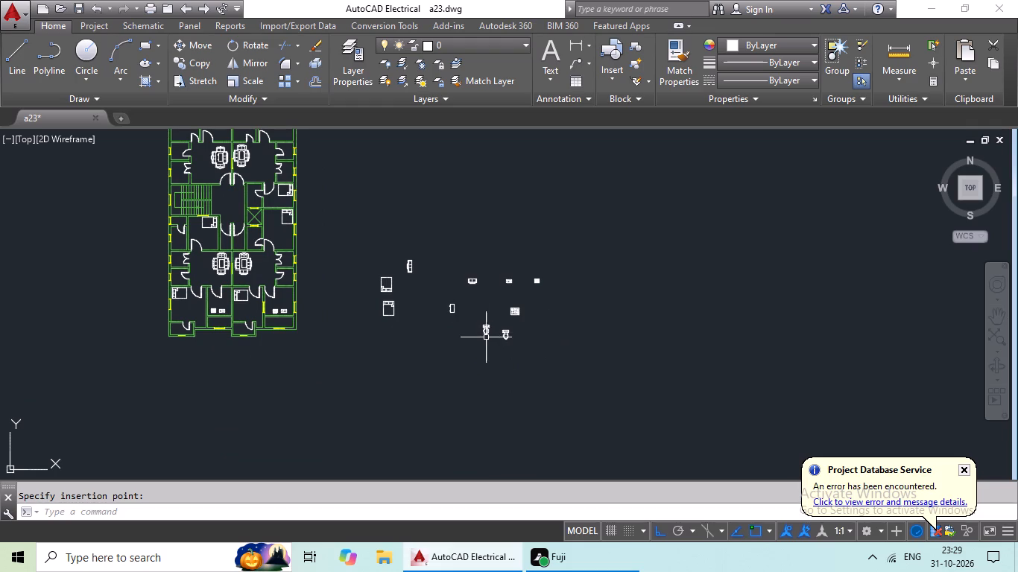
scroll(508, 324, "down", 2)
middle_click_drag(546, 338, 467, 372)
scroll(423, 341, "up", 4)
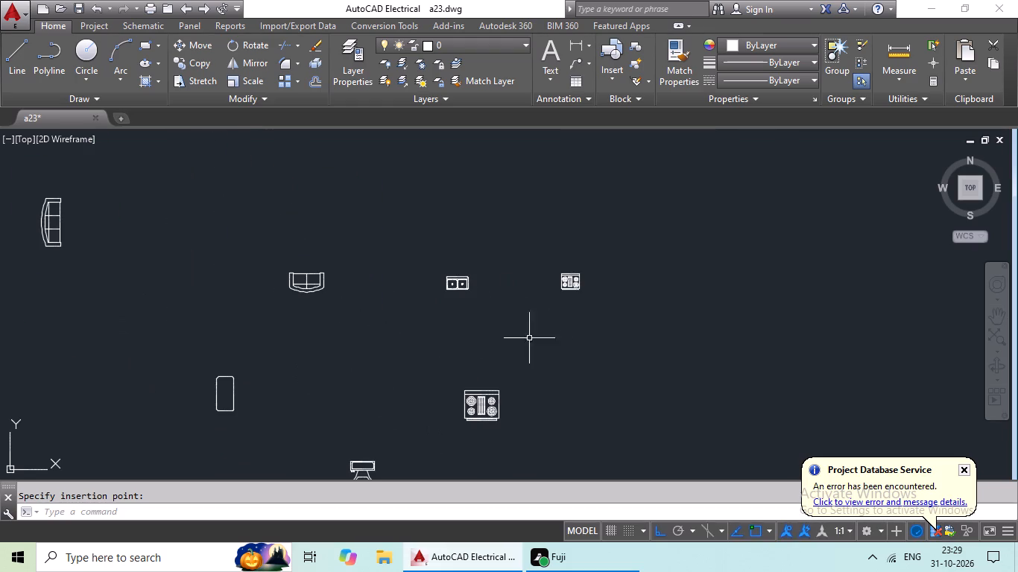
middle_click_drag(551, 340, 566, 302)
middle_click_drag(464, 378, 487, 248)
scroll(419, 312, "up", 3)
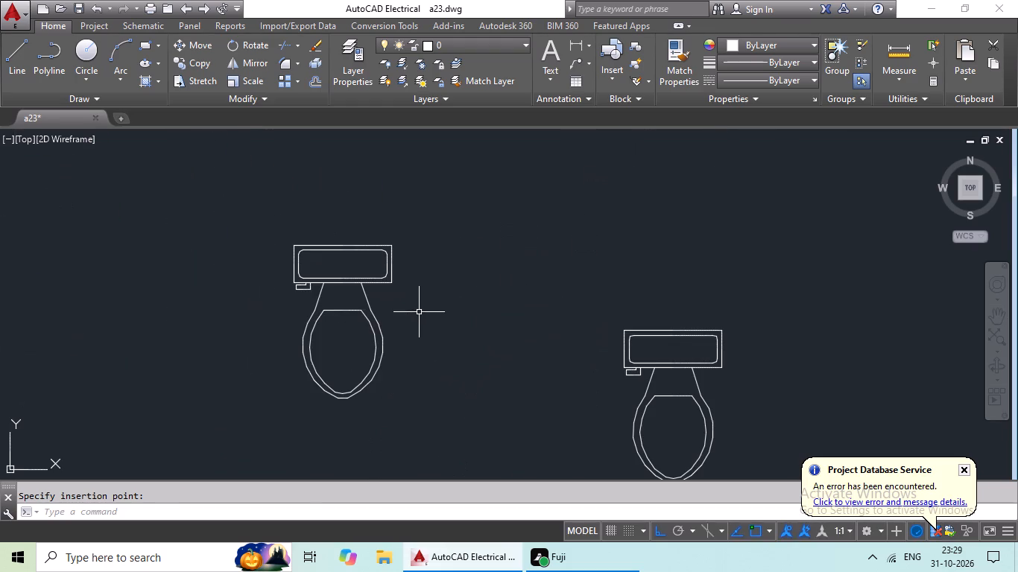
left_click(352, 337)
left_click(357, 292)
left_click(367, 281)
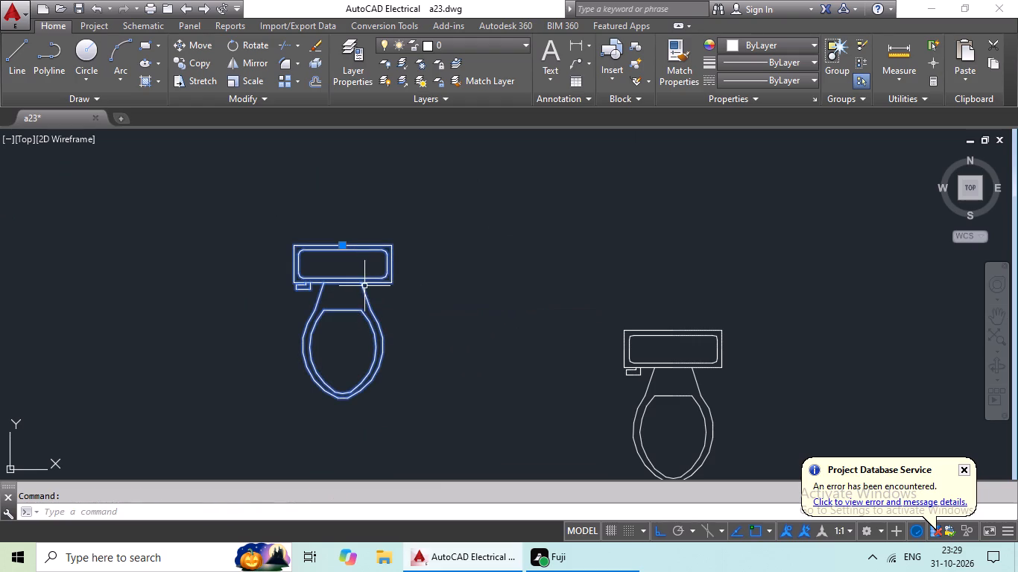
left_click(247, 81)
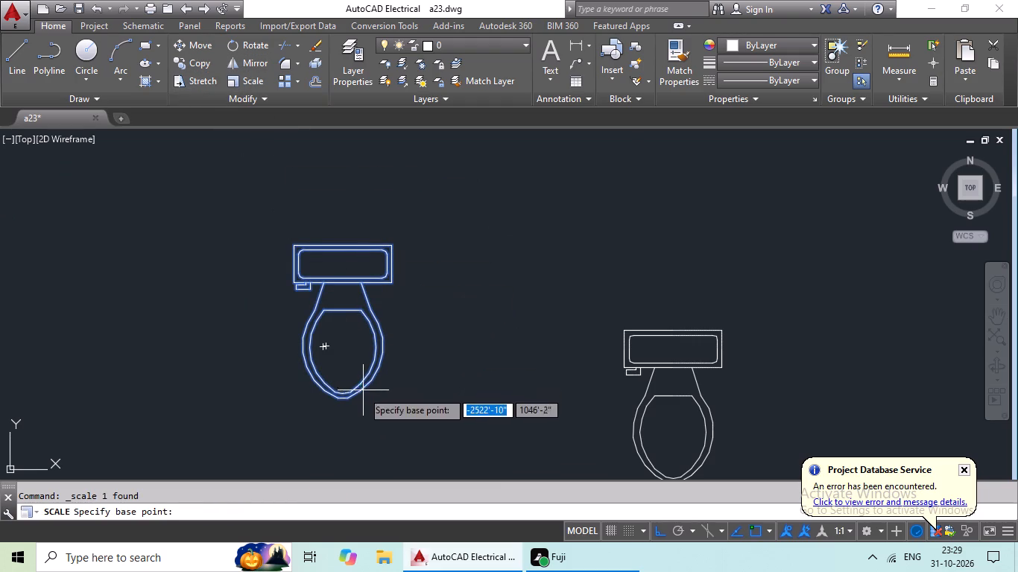
scroll(350, 410, "up", 2)
scroll(341, 387, "down", 2)
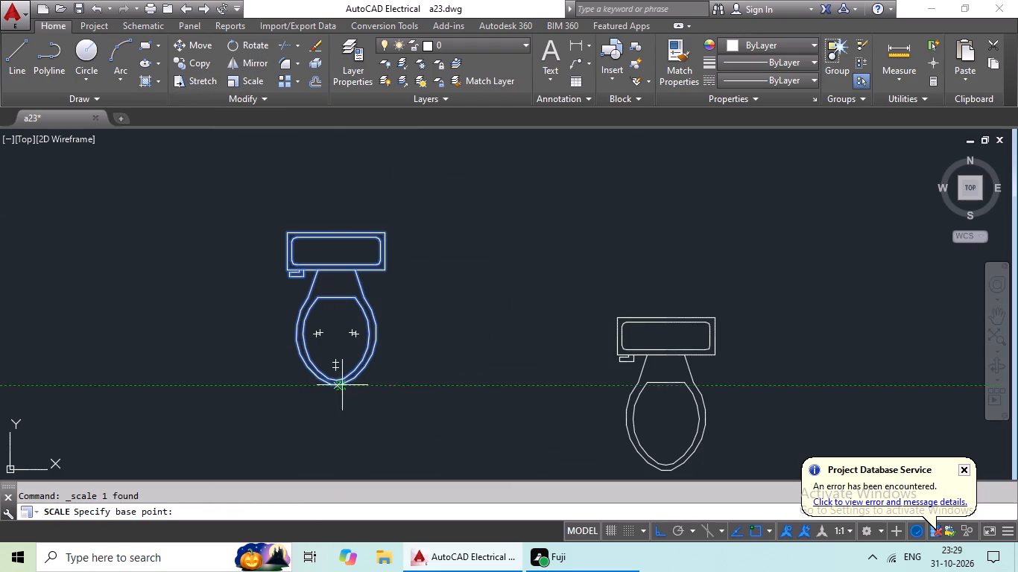
left_click(338, 386)
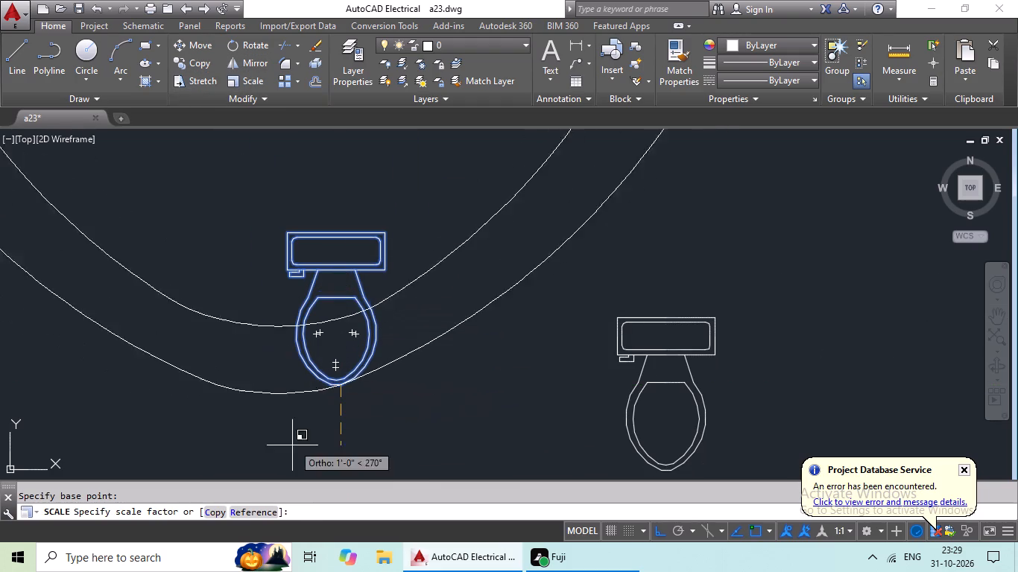
left_click(265, 519)
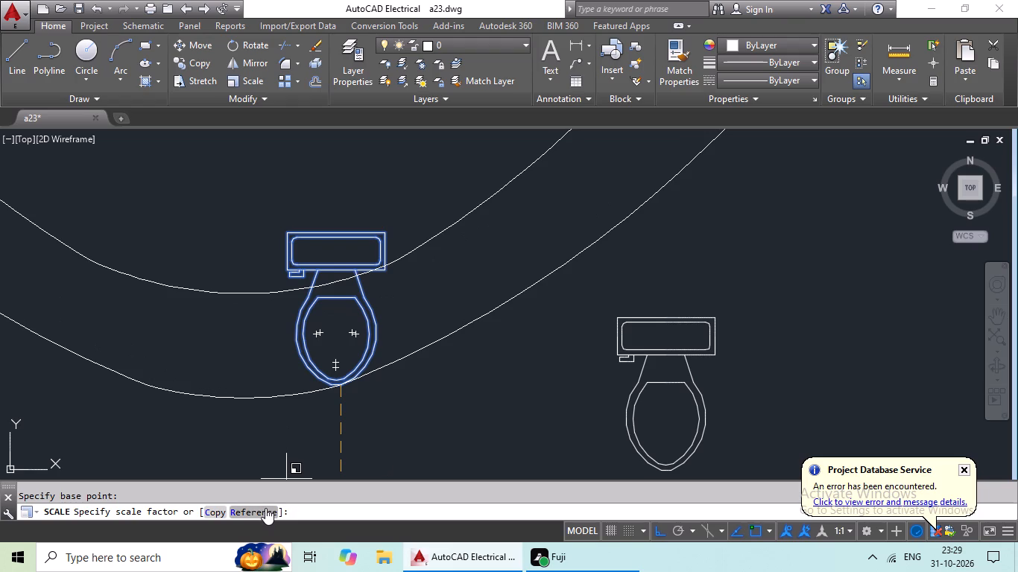
left_click(265, 508)
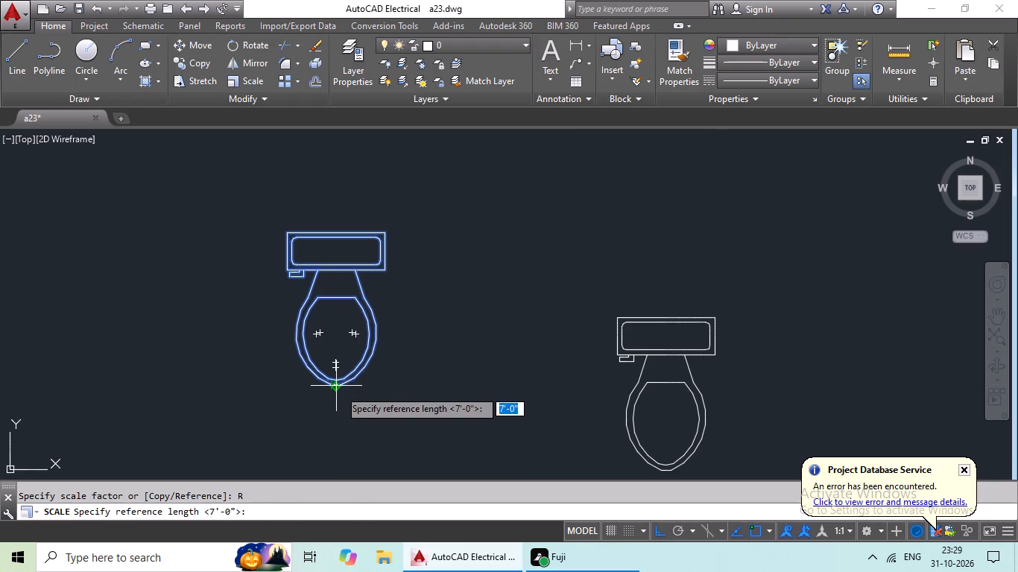
left_click_drag(339, 390, 338, 378)
scroll(342, 223, "up", 2)
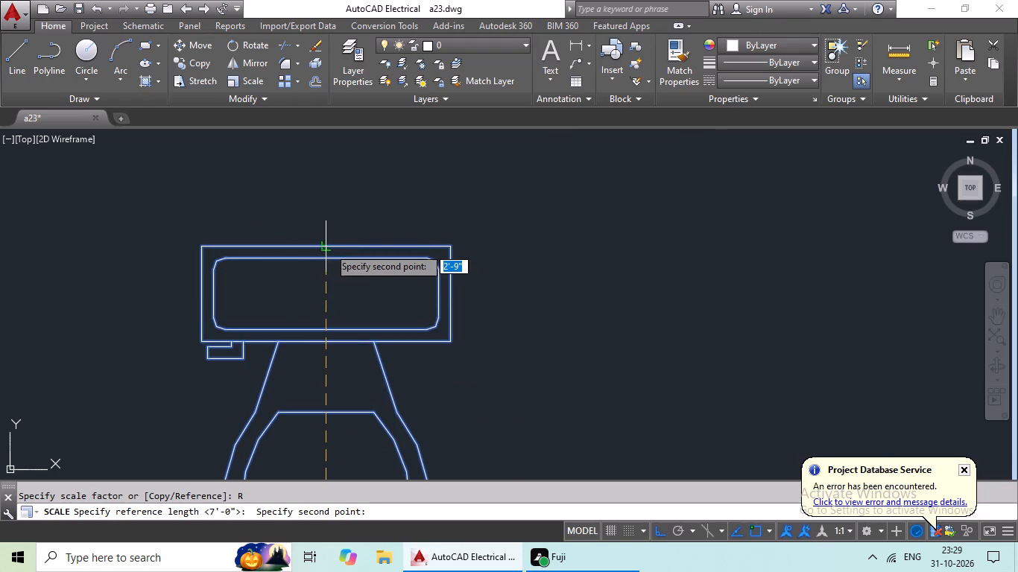
left_click(329, 247)
scroll(343, 306, "down", 1)
middle_click_drag(343, 306, 345, 253)
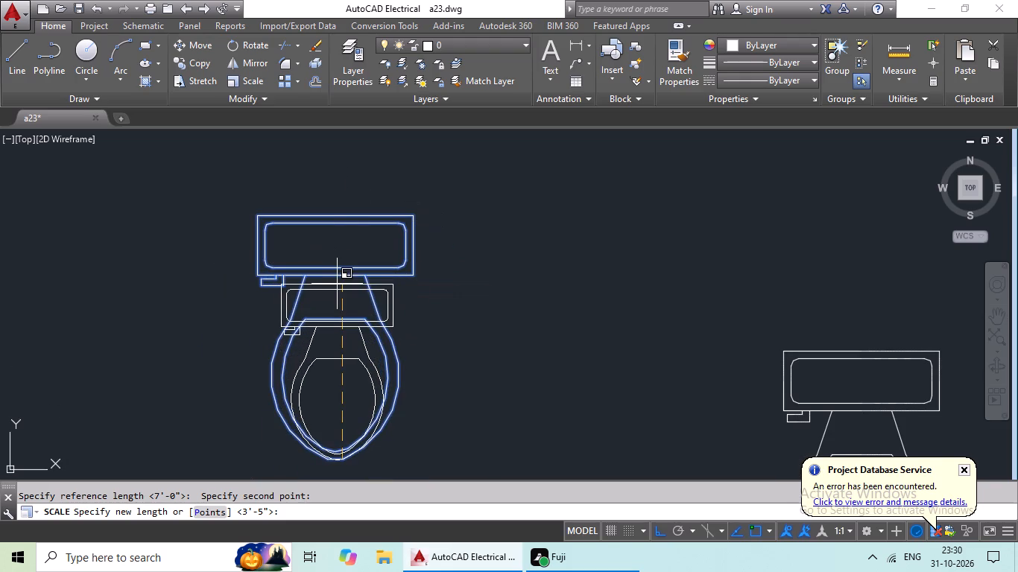
left_click(341, 292)
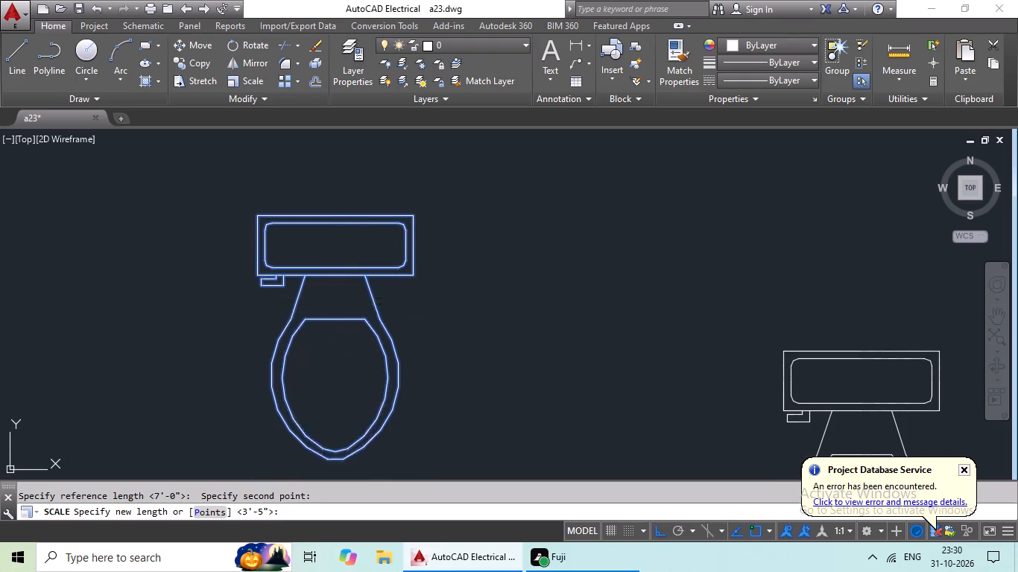
Copy the reduced toilet and paste it into the northwest apartment's west-side bathroom, near its northeast corner beside the door.
left_click(358, 331)
left_click(347, 328)
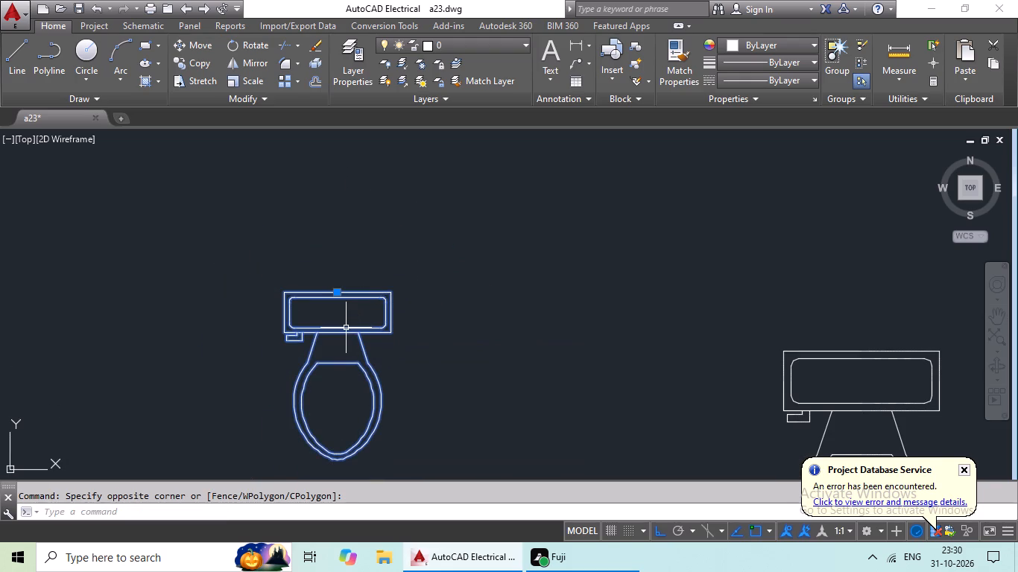
key("ctrl+c")
key("ctrl+v")
scroll(364, 322, "down", 3, "ctrl")
middle_click_drag(364, 330, 580, 364)
scroll(512, 352, "down", 2)
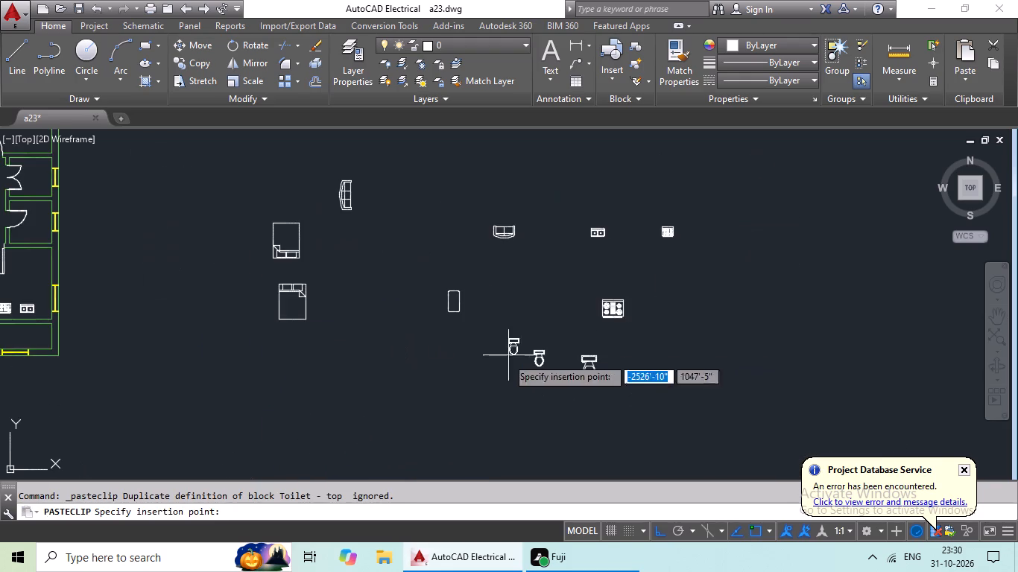
middle_click_drag(424, 363, 657, 402)
middle_click_drag(437, 331, 471, 382)
middle_click_drag(533, 462, 556, 495)
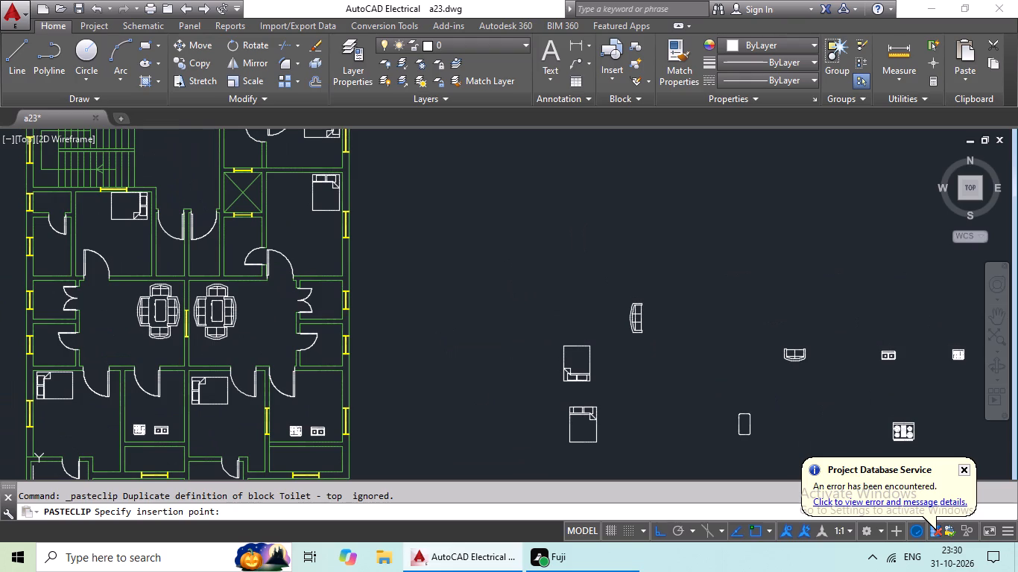
middle_click_drag(396, 432, 616, 512)
middle_click_drag(249, 290, 274, 334)
middle_click_drag(311, 262, 302, 403)
middle_click_drag(298, 302, 291, 350)
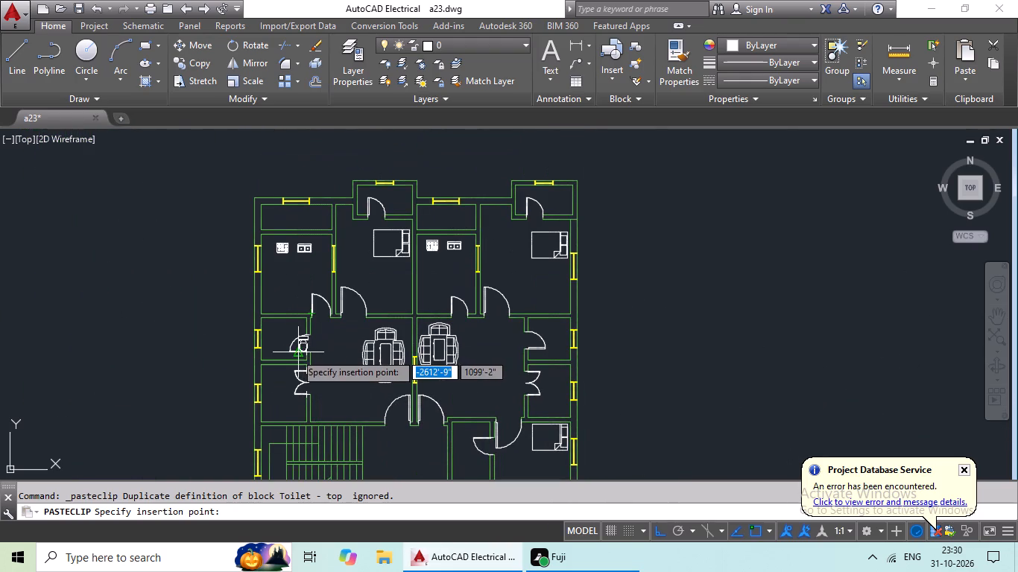
scroll(282, 344, "up", 3)
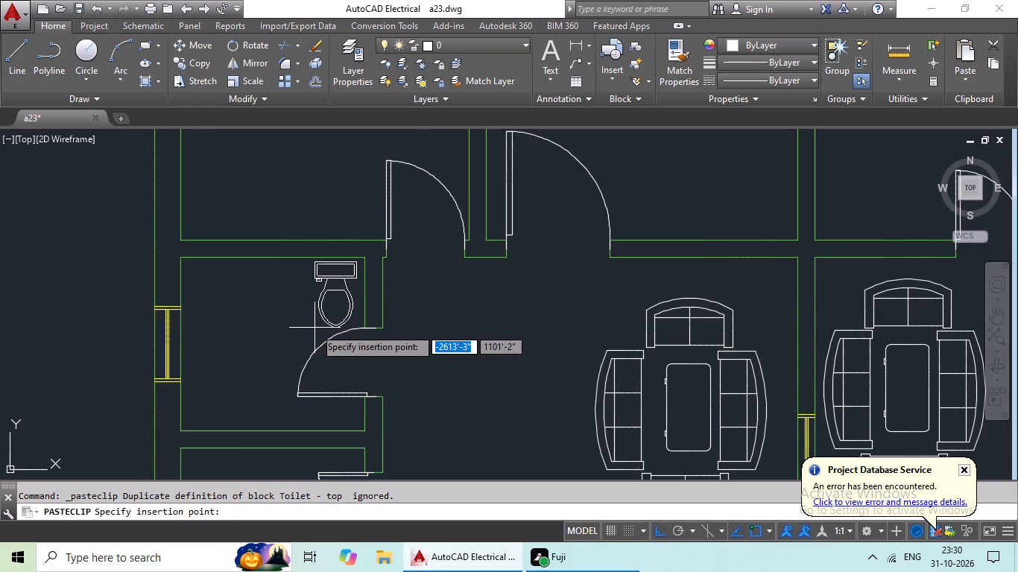
left_click(314, 328)
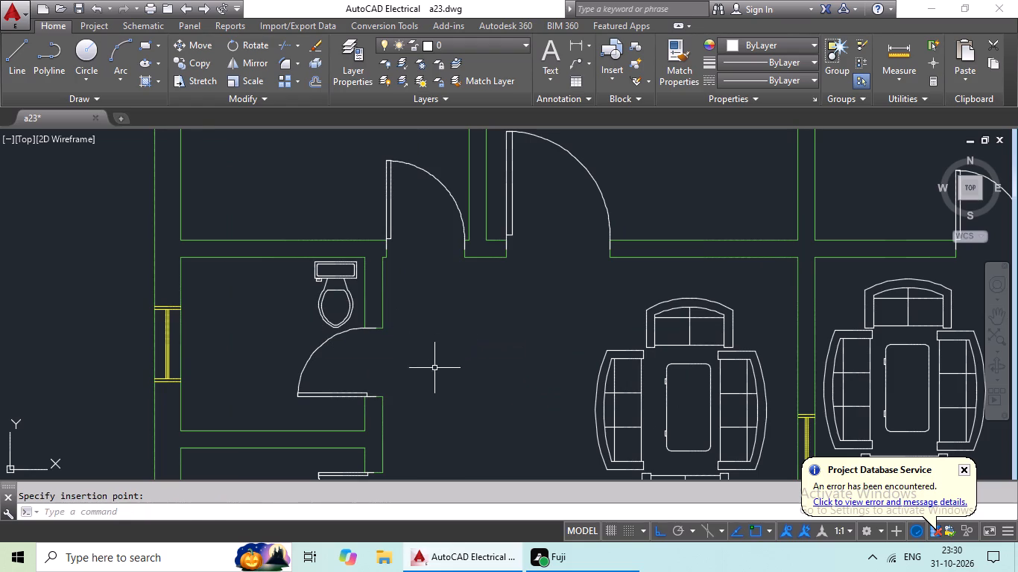
Paste another toilet into the northeast apartment's east-side bathroom, in its northeast corner beside the window.
key("ctrl+v")
scroll(523, 372, "down", 1)
middle_click_drag(543, 373, 297, 385)
middle_click_drag(475, 378, 294, 382)
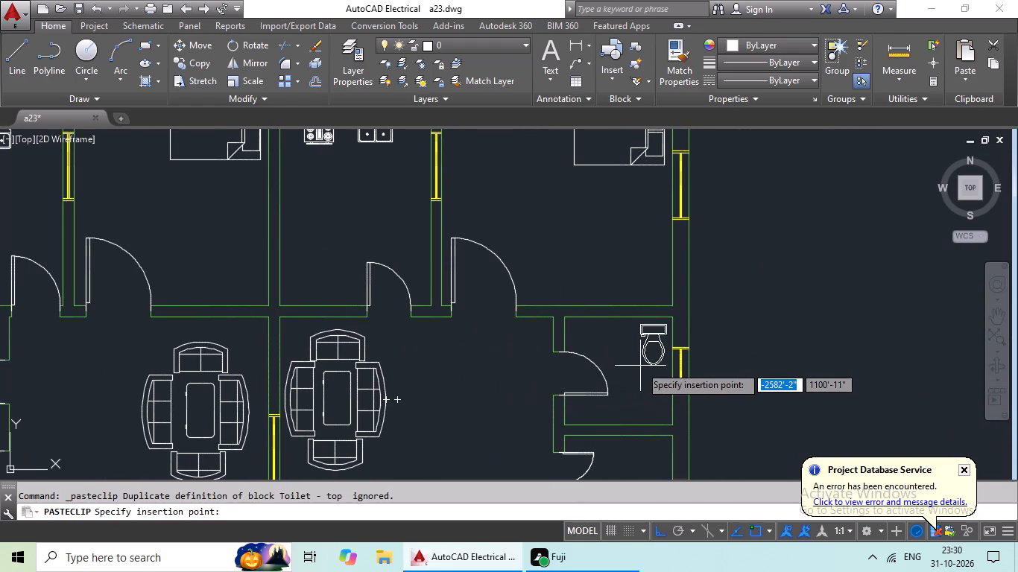
scroll(648, 366, "up", 2)
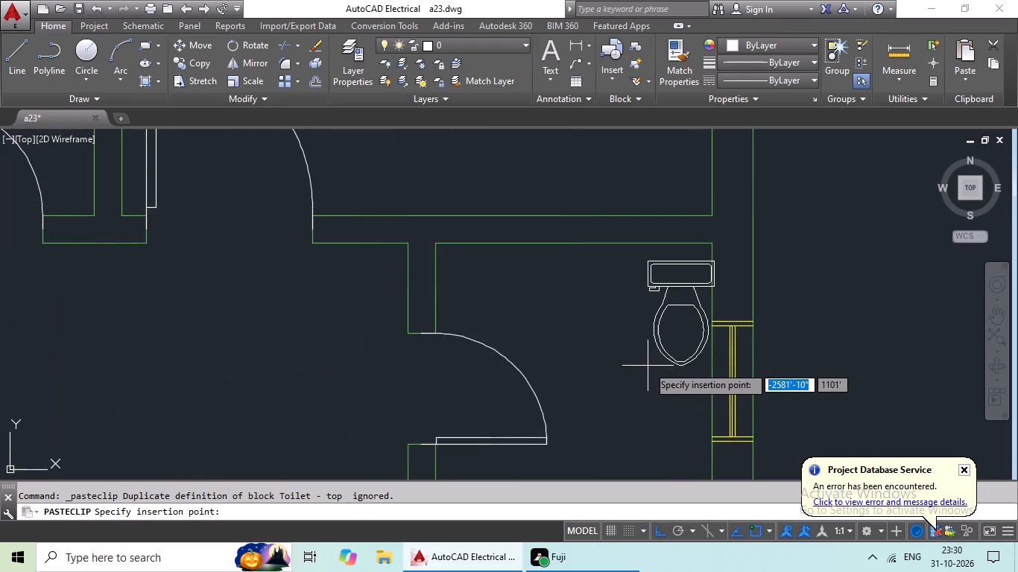
left_click(639, 355)
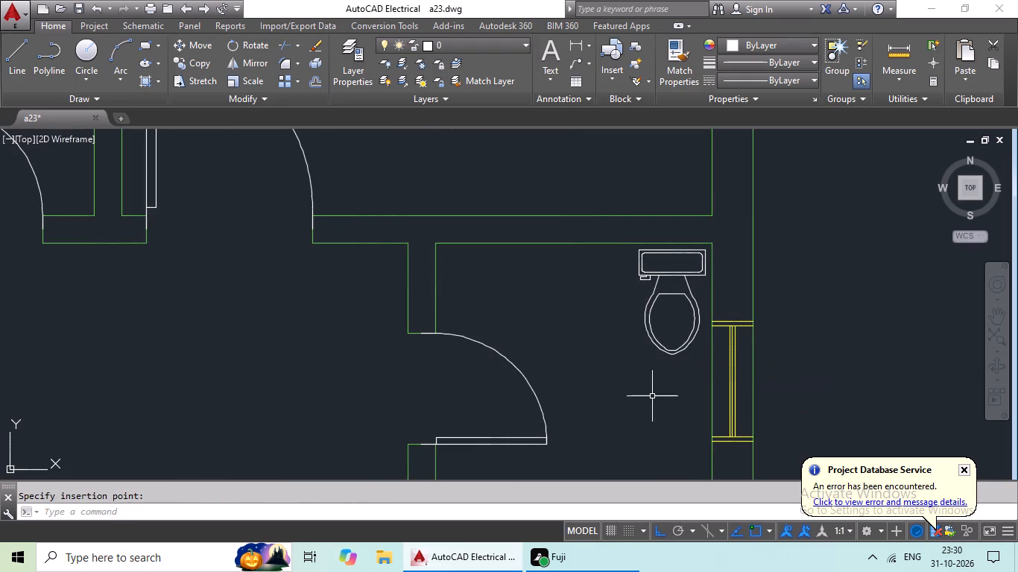
Paste another toilet into the southwest apartment's bathroom south of the staircase, near its southwest corner.
scroll(652, 397, "down", 1)
middle_click_drag(642, 398, 488, 343)
key("ctrl+v")
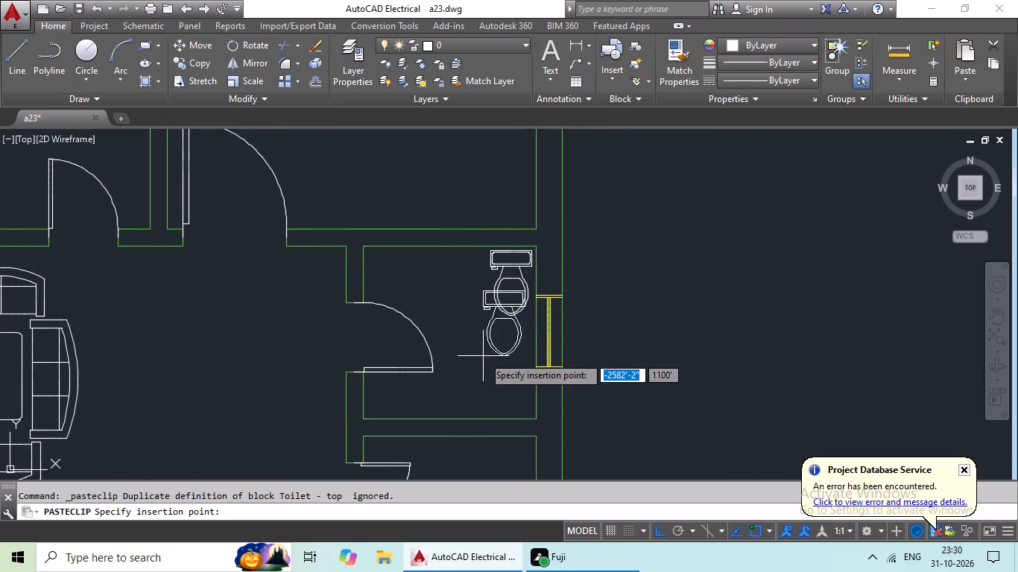
scroll(461, 381, "down", 1)
middle_click_drag(461, 379, 499, 277)
scroll(498, 297, "down", 1)
middle_click_drag(505, 343, 537, 272)
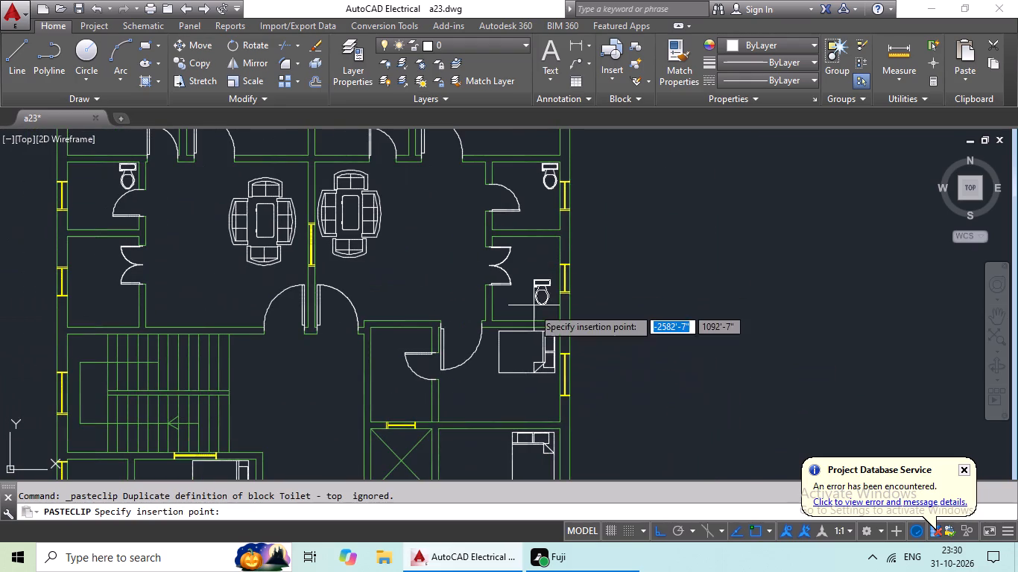
middle_click_drag(509, 329, 551, 241)
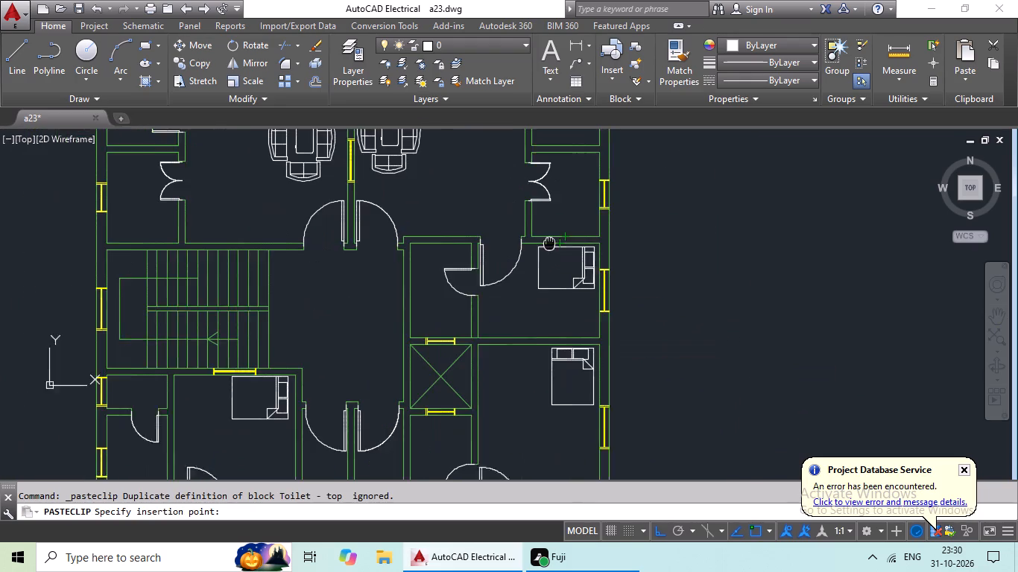
middle_click_drag(551, 241, 552, 240)
scroll(432, 310, "down", 1)
middle_click_drag(428, 321, 458, 277)
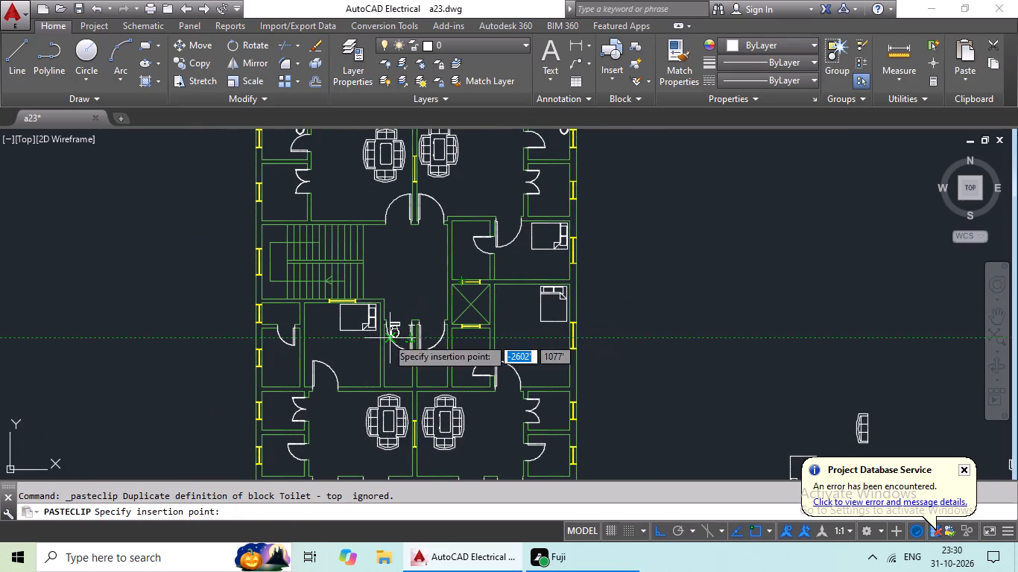
middle_click_drag(386, 337, 412, 273)
middle_click_drag(395, 318, 420, 264)
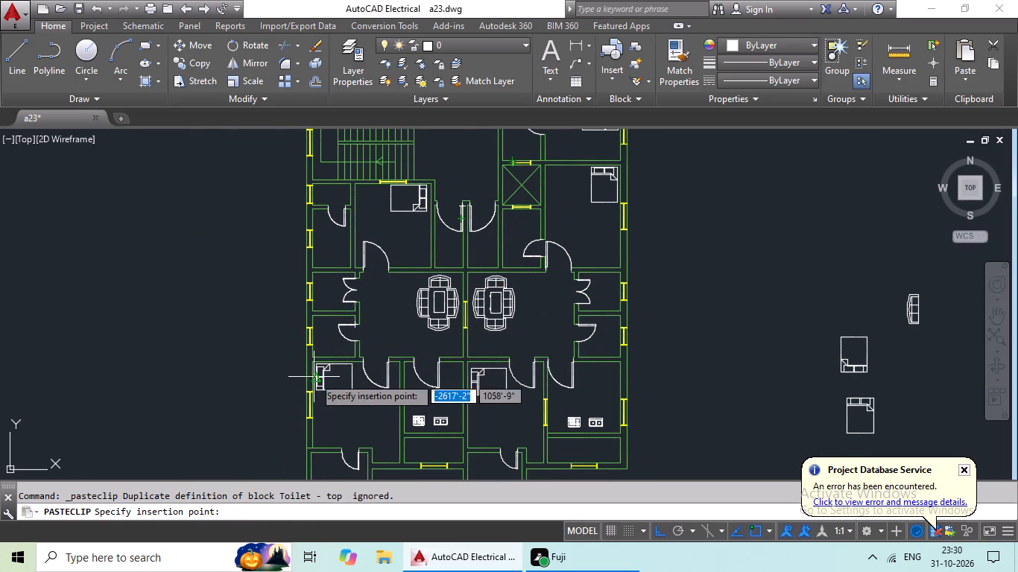
scroll(326, 255, "up", 3)
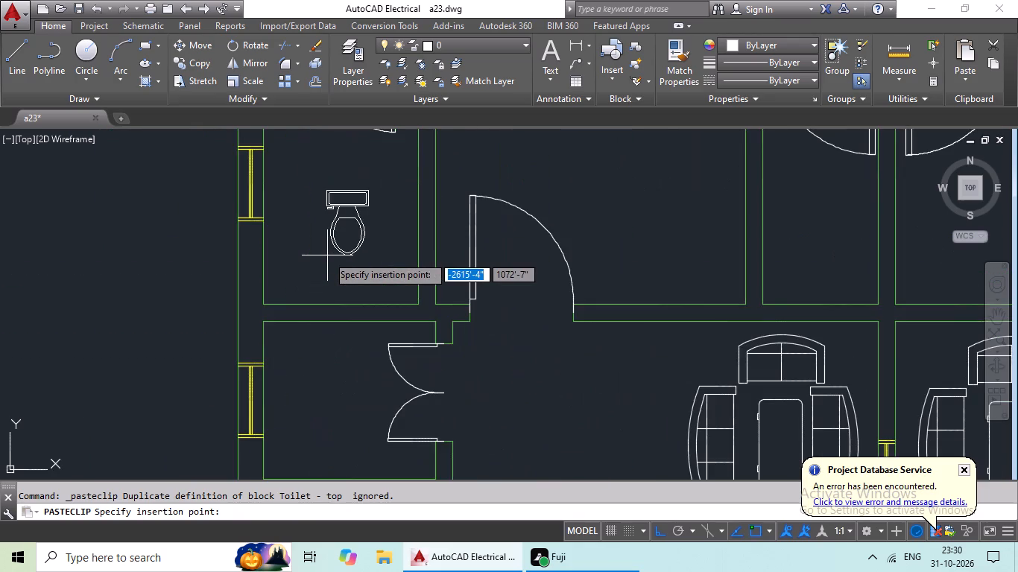
scroll(328, 257, "down", 1)
middle_click_drag(326, 259, 317, 306)
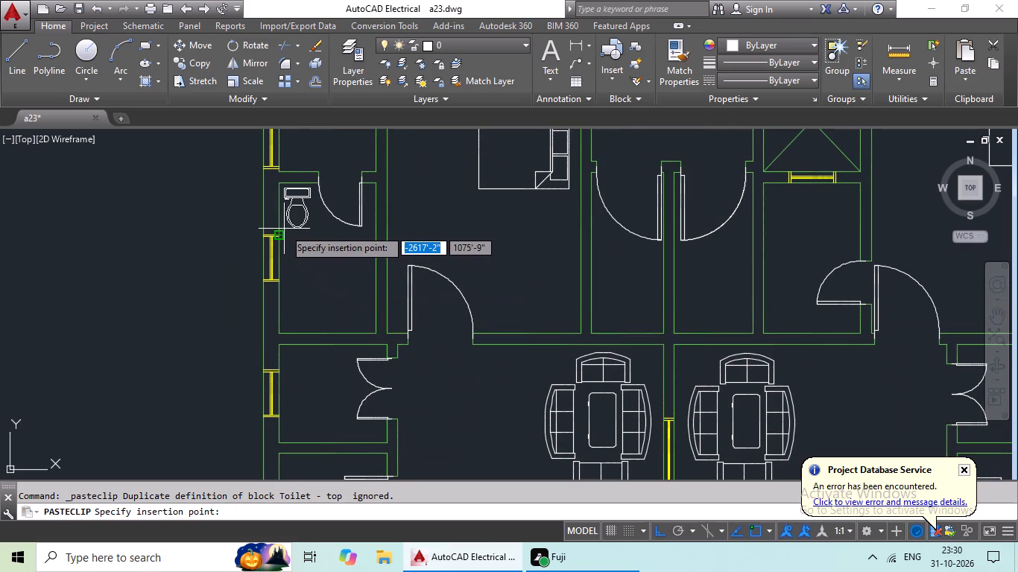
left_click(288, 324)
Paste another toilet into the northeast apartment's inner bathroom north of the crossed shaft, in its northwest corner.
scroll(412, 319, "down", 2)
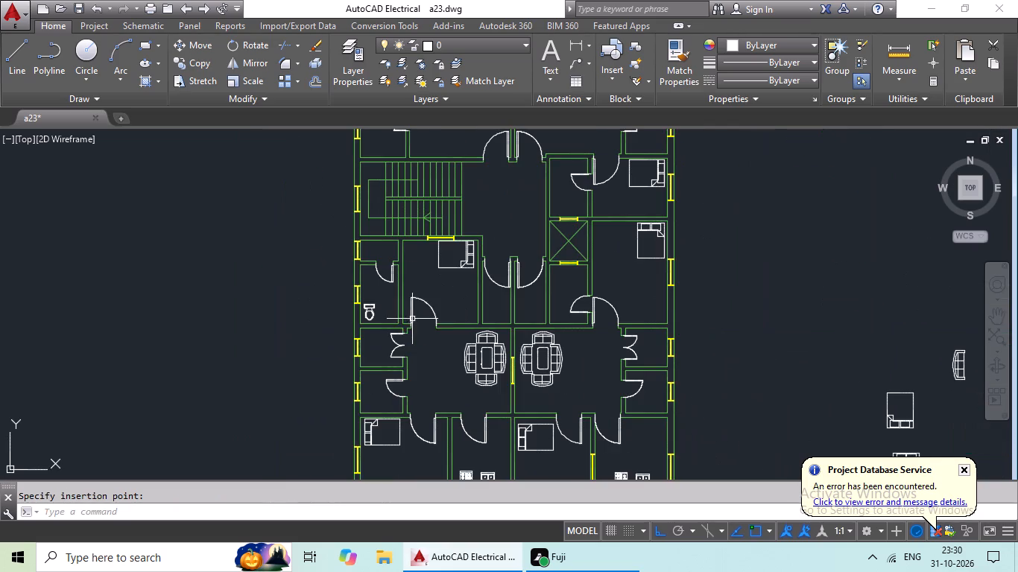
key("ctrl+v")
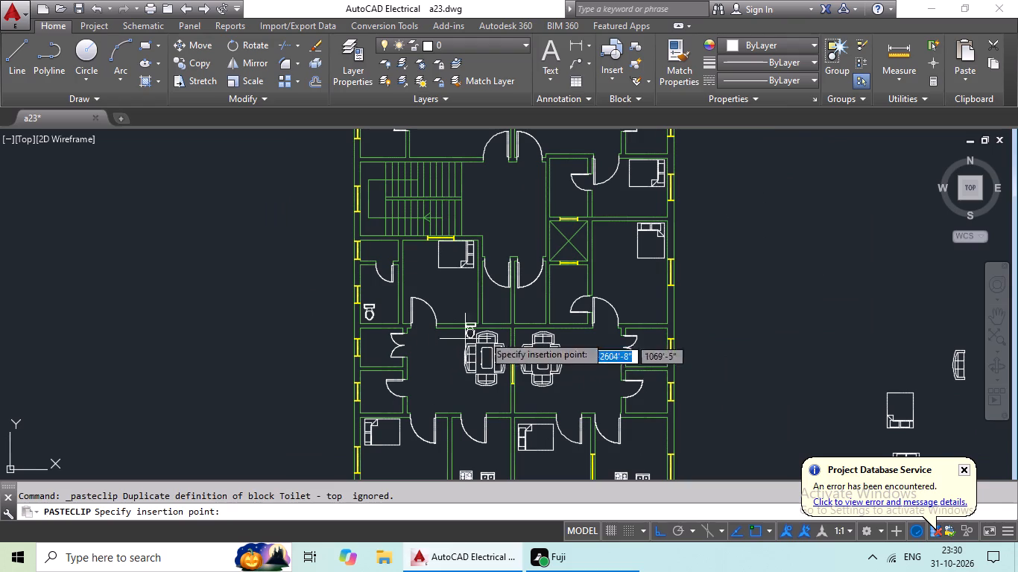
middle_click_drag(616, 384, 557, 282)
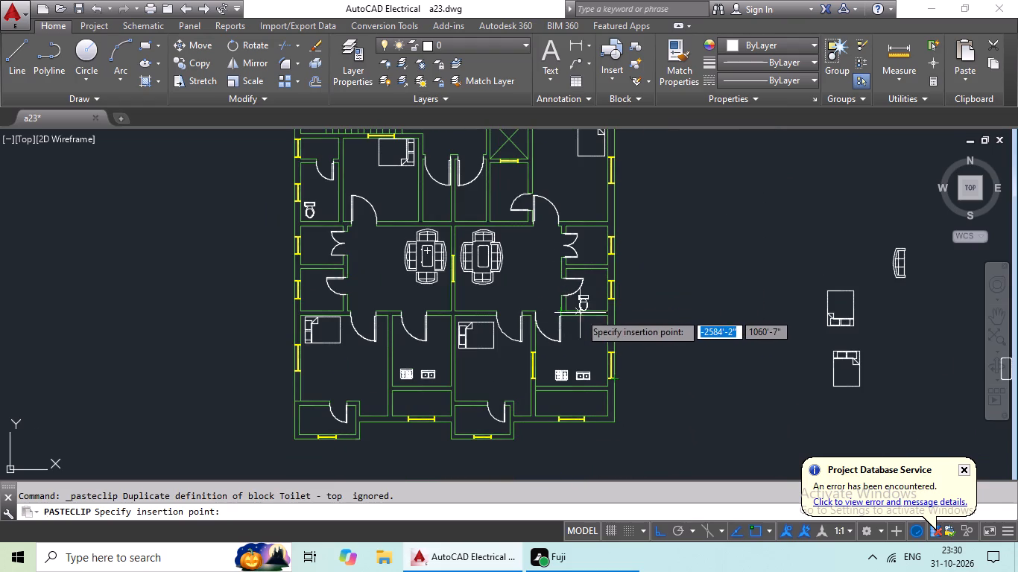
scroll(540, 326, "down", 1)
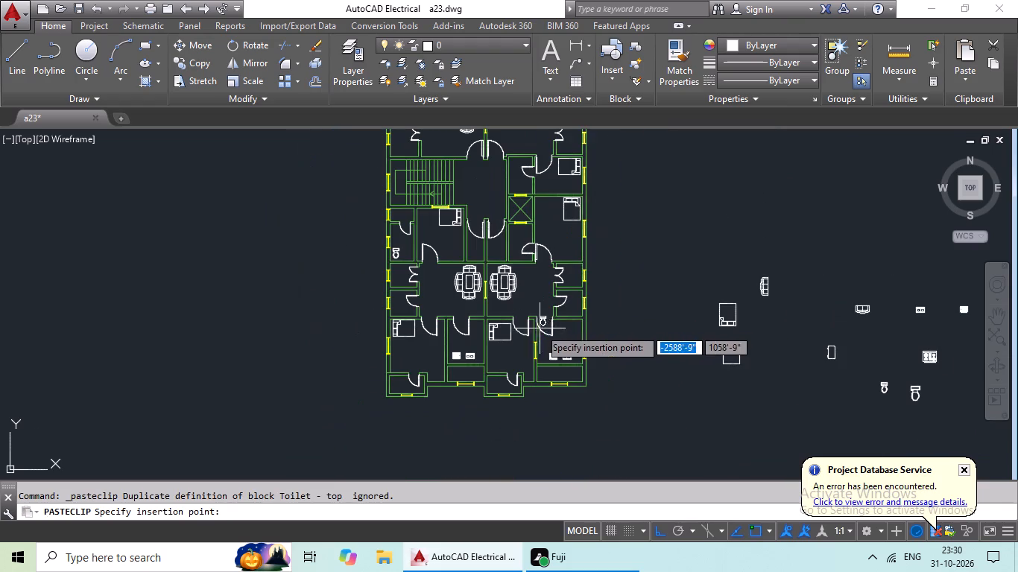
middle_click_drag(553, 268, 525, 335)
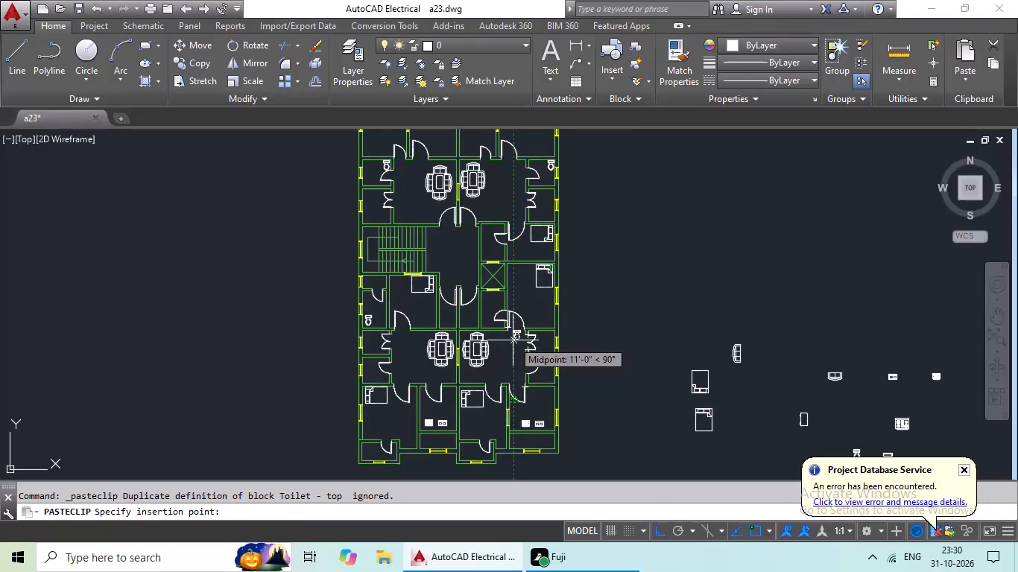
middle_click_drag(515, 342, 509, 355)
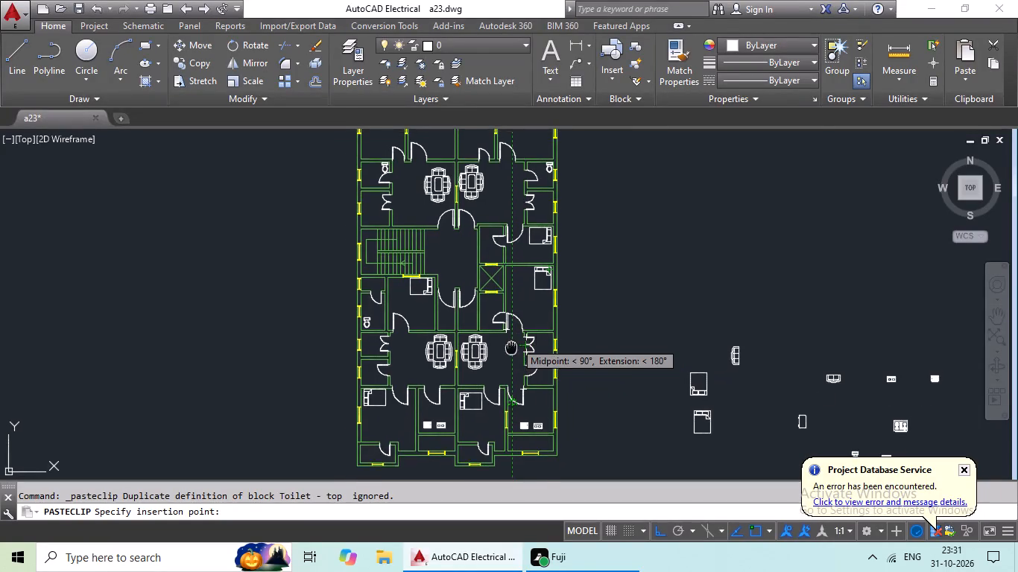
middle_click_drag(509, 355, 496, 386)
scroll(471, 279, "up", 3)
scroll(470, 279, "down", 1)
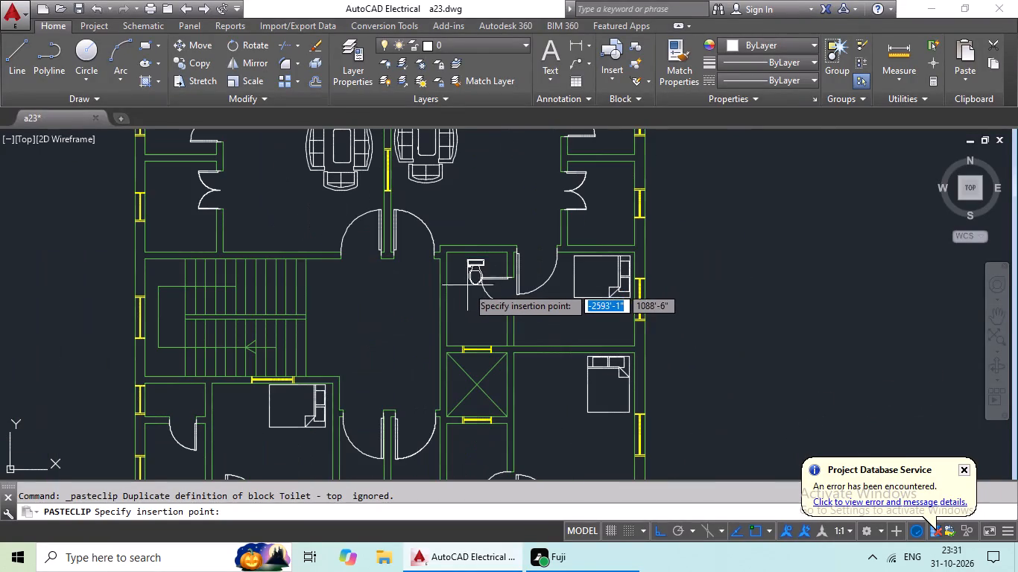
scroll(451, 282, "up", 2)
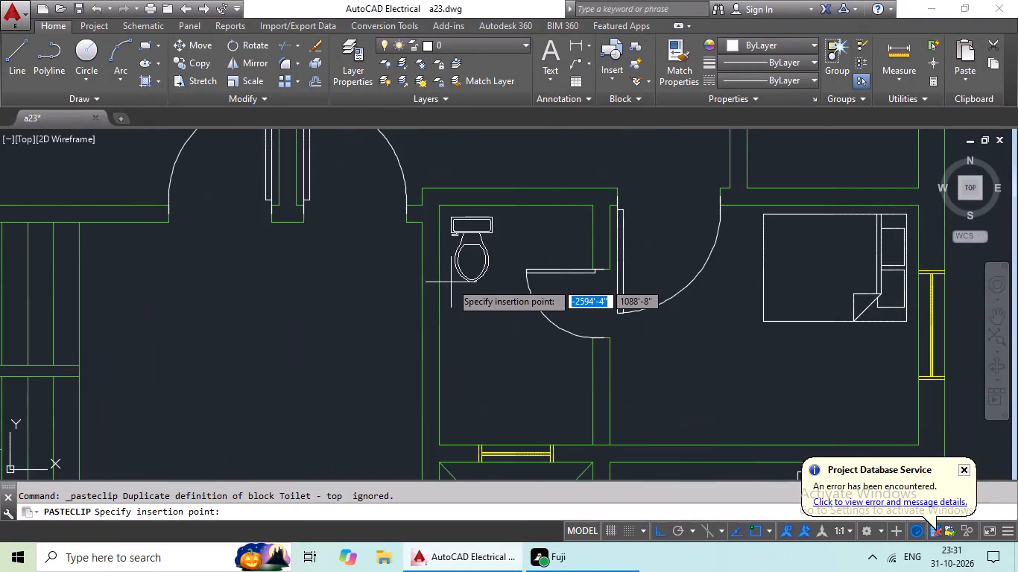
left_click(451, 282)
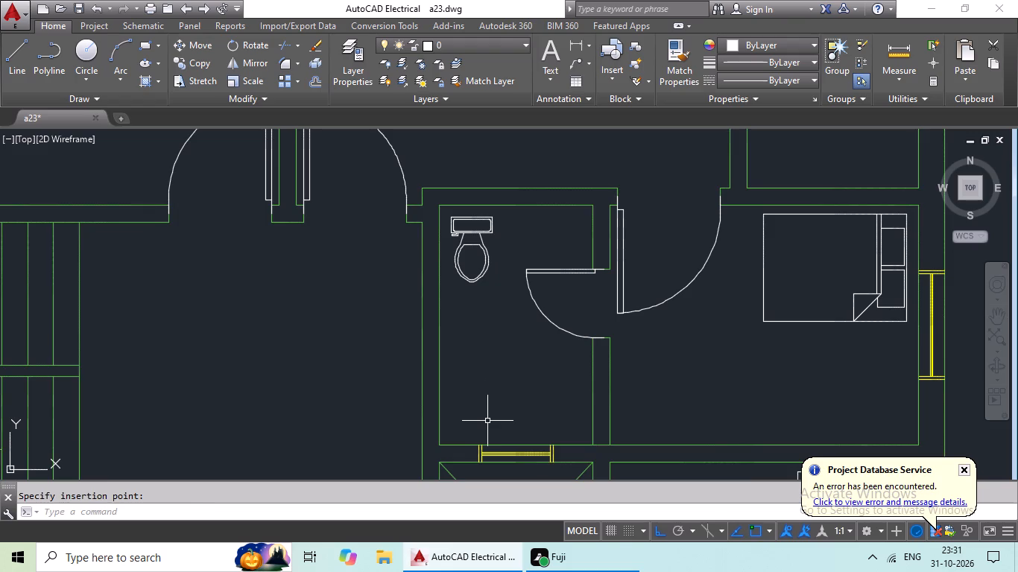
Paste another toilet into the bathroom directly south of the crossed shaft, near its northeast corner above the door.
key("ctrl+v")
scroll(492, 427, "down", 2, "ctrl")
middle_click_drag(492, 423, 481, 241)
scroll(516, 372, "up", 1)
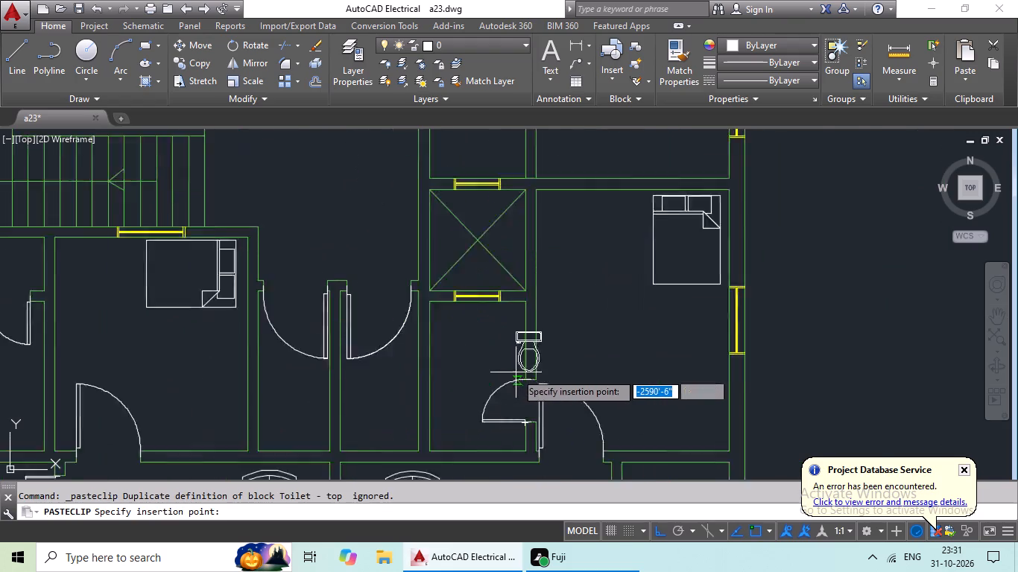
scroll(516, 372, "up", 1)
left_click(482, 332)
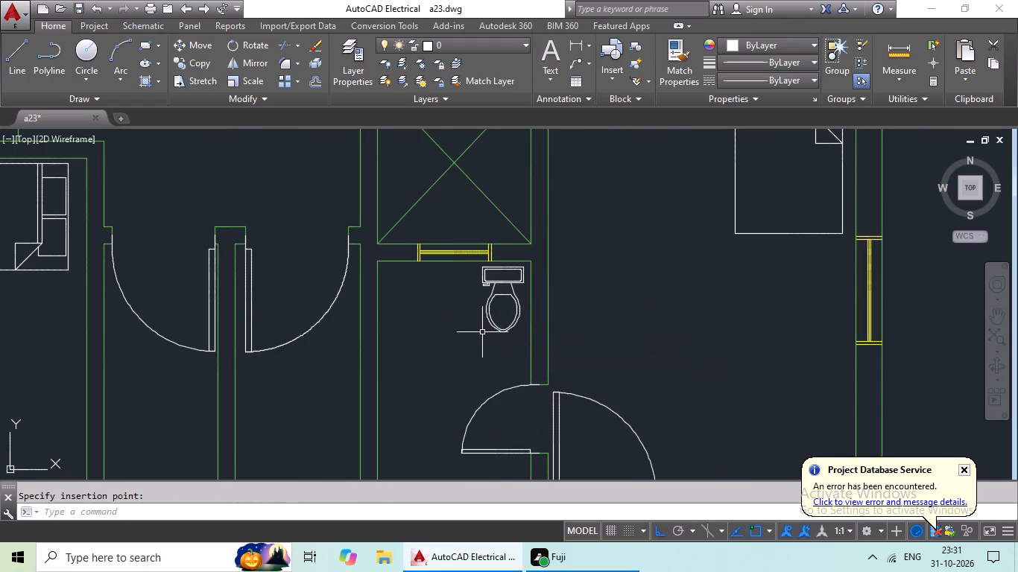
Paste another toilet into the southwest apartment's small west-side bathroom north of the bedroom, in its northwest corner beside the window.
key("ctrl+v")
scroll(535, 324, "down", 1)
middle_click_drag(531, 369, 539, 325)
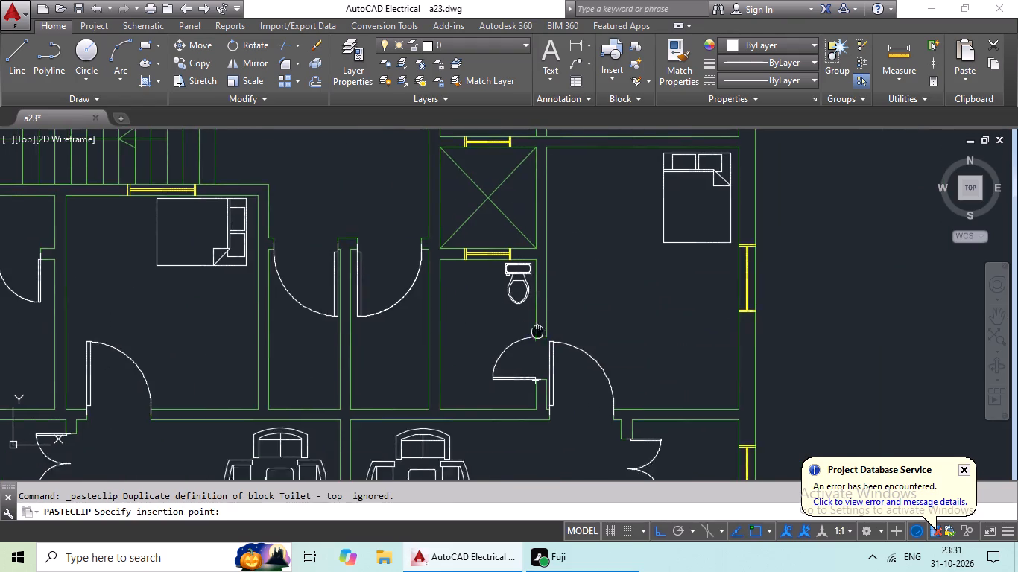
middle_click_drag(539, 325, 549, 270)
middle_click_drag(577, 400, 606, 254)
middle_click_drag(584, 299, 620, 302)
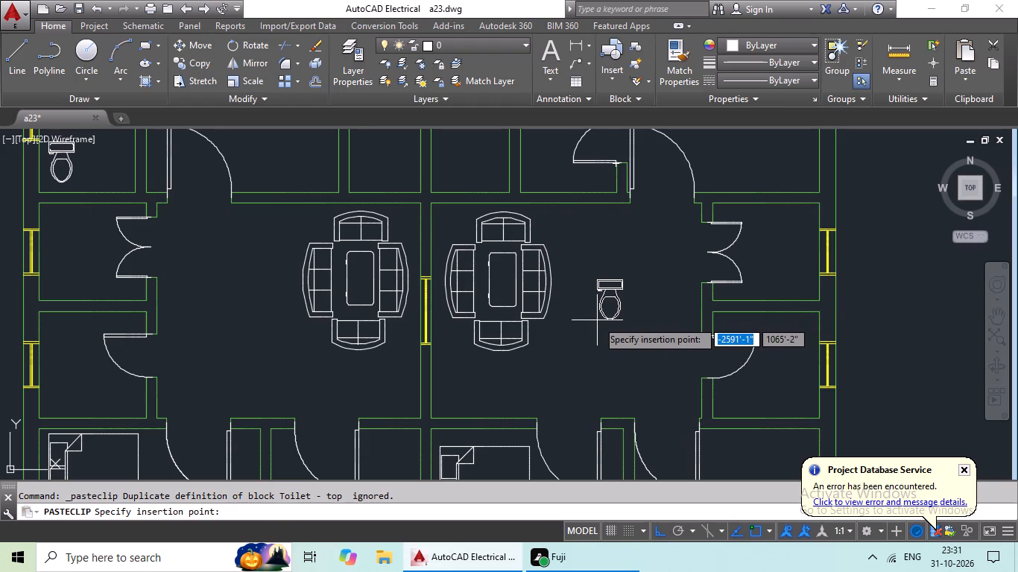
scroll(385, 398, "down", 1)
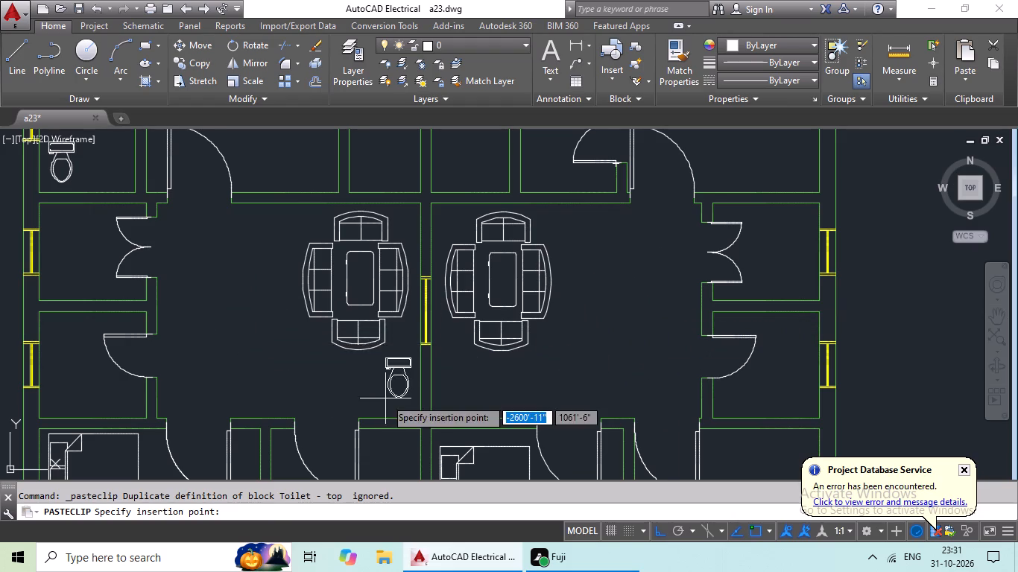
middle_click_drag(64, 231, 333, 366)
middle_click_drag(507, 315, 439, 285)
middle_click_drag(434, 311, 382, 225)
middle_click_drag(430, 314, 375, 223)
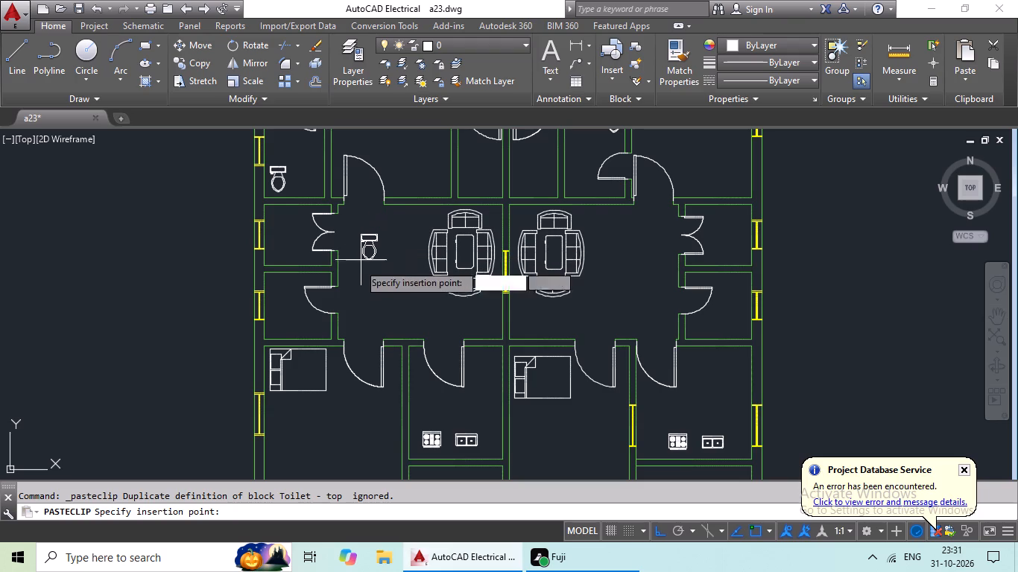
scroll(266, 314, "up", 2)
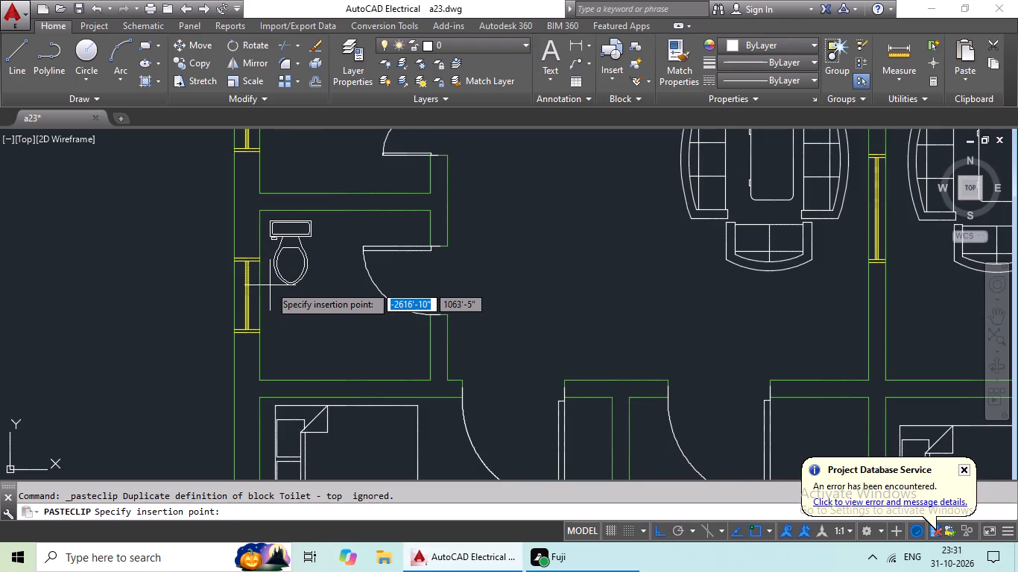
left_click(267, 282)
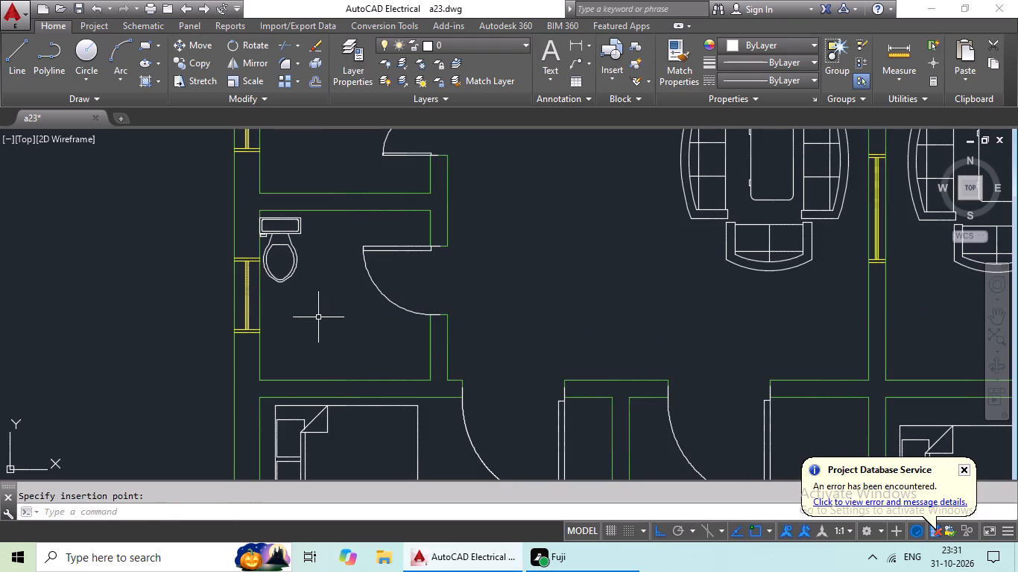
Paste another toilet into the southeast apartment's small east-side bathroom north of the kitchen, near its northeast corner beside the window.
key("ctrl+super+v")
scroll(347, 316, "down", 2)
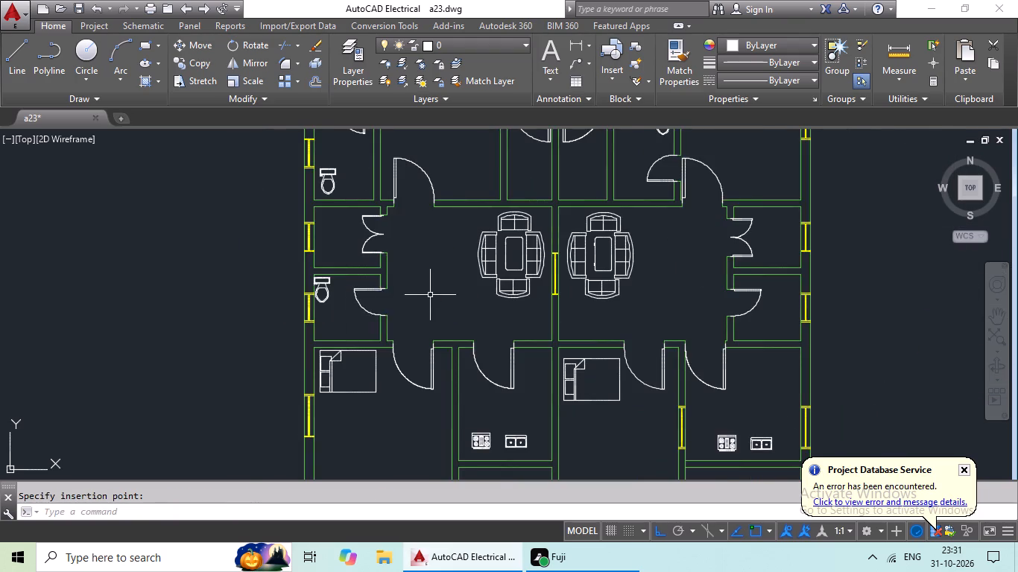
middle_click_drag(430, 295, 346, 315)
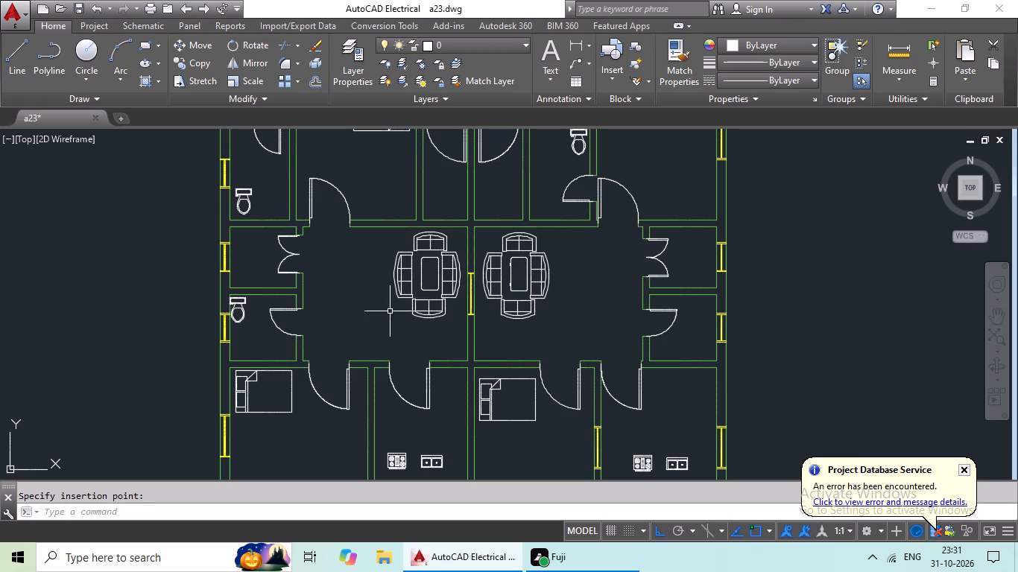
scroll(709, 323, "up", 2)
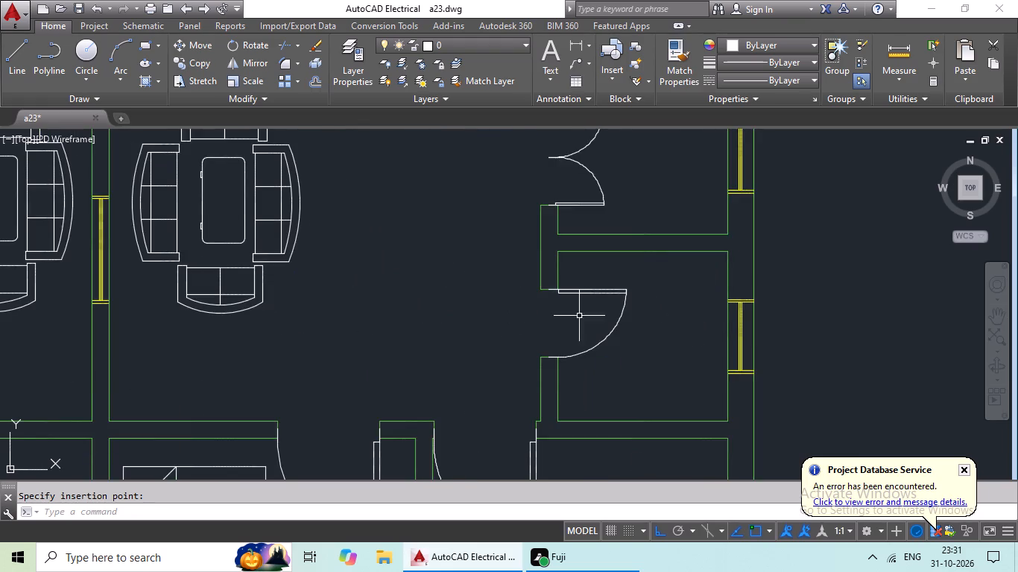
scroll(571, 316, "down", 2)
key("ctrl+v")
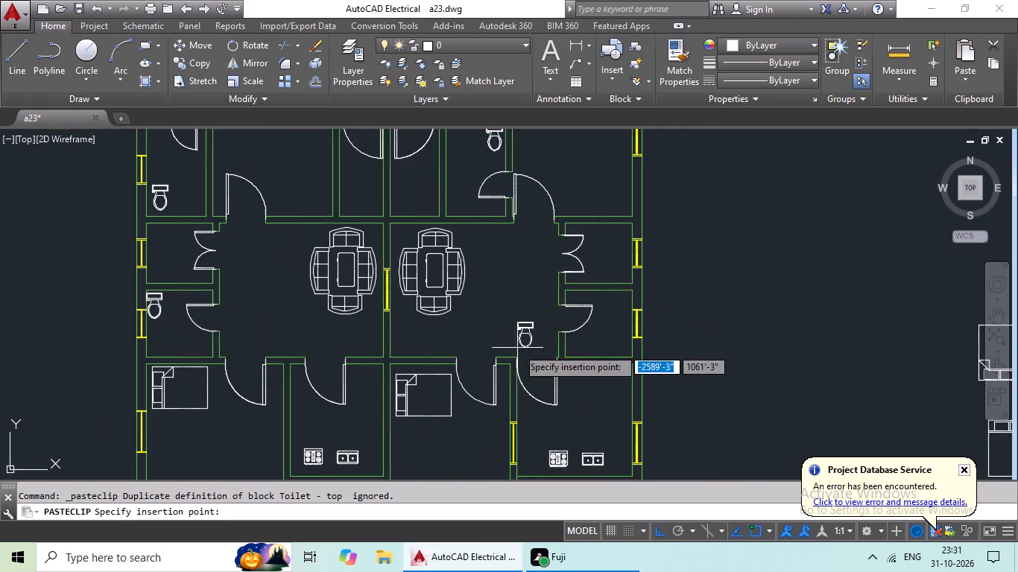
scroll(613, 325, "up", 2)
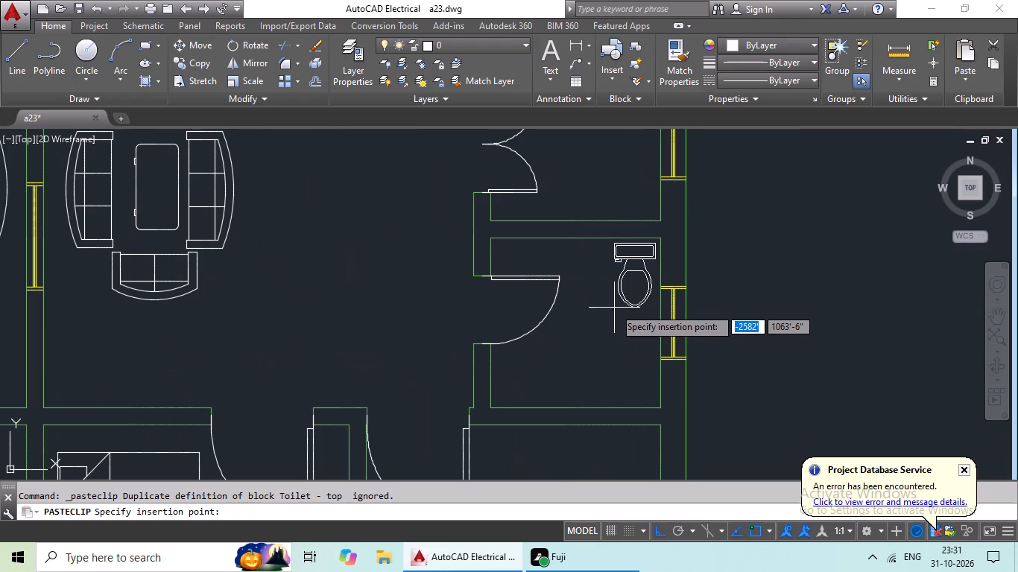
left_click(614, 308)
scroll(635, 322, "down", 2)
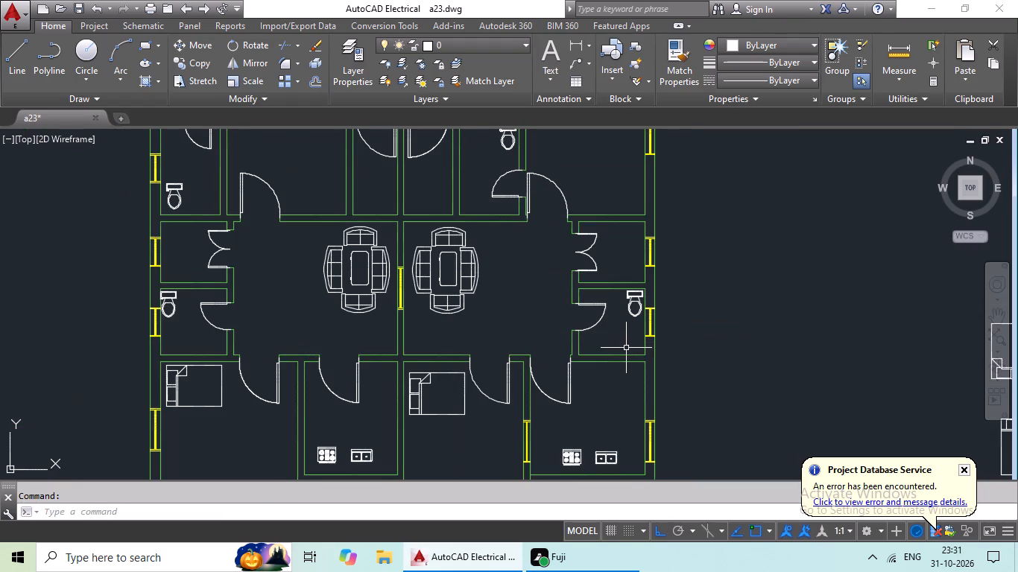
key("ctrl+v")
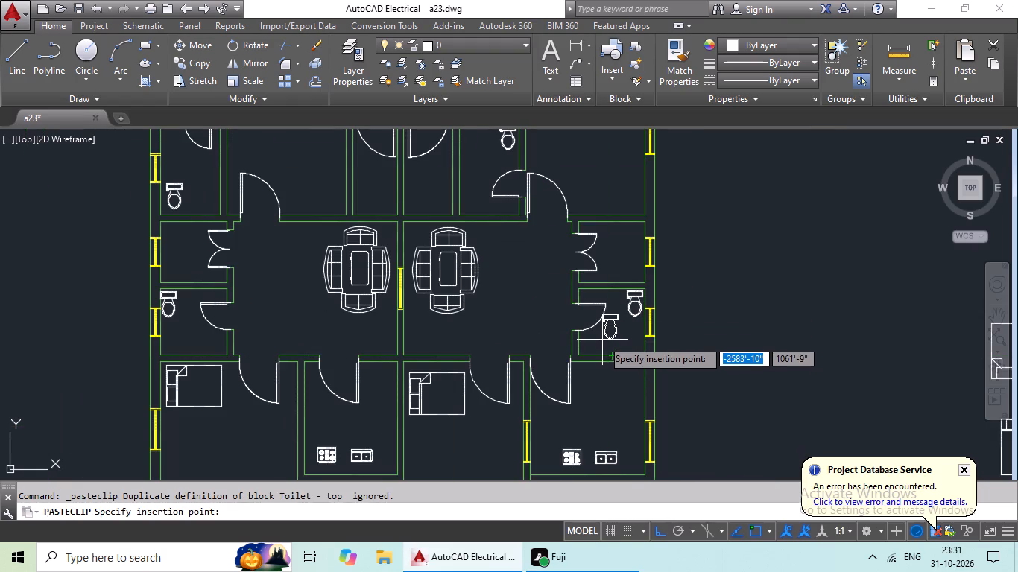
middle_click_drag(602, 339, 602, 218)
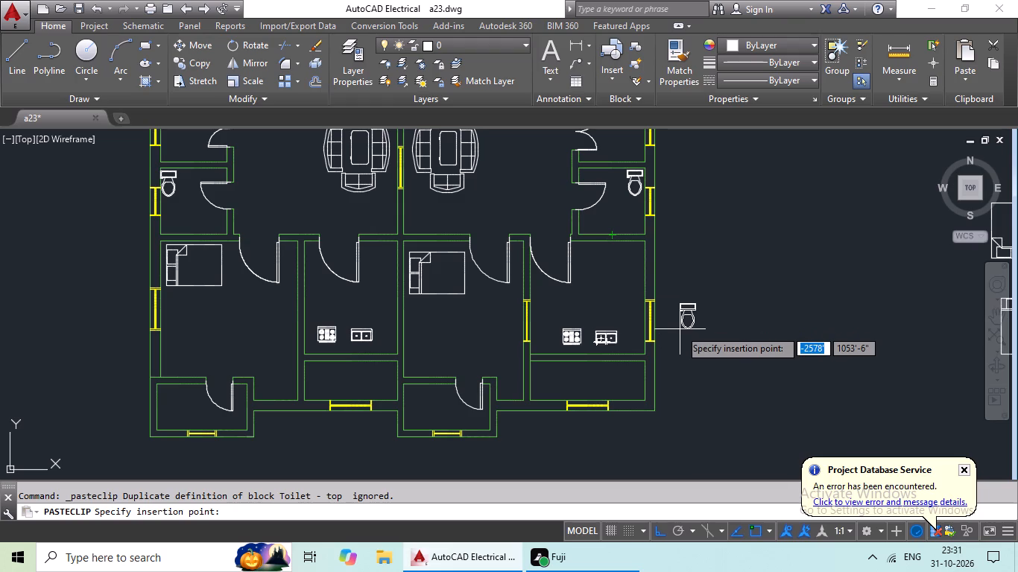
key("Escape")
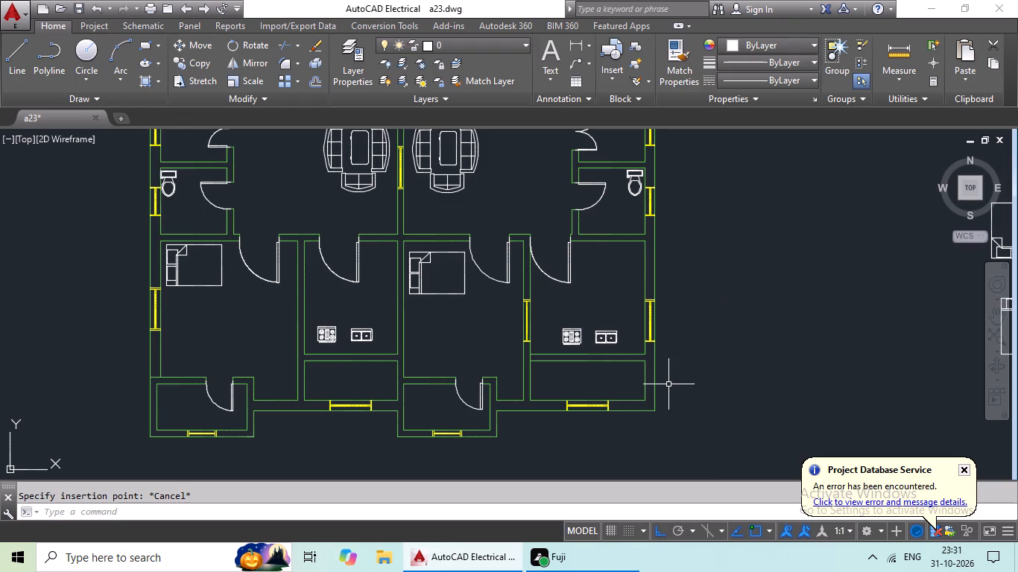
Erase all the leftover source furniture and fixture blocks standing outside the floor plan to the east.
scroll(690, 339, "down", 3)
middle_click_drag(690, 332, 566, 373)
middle_click_drag(652, 294, 551, 274)
scroll(558, 282, "up", 1)
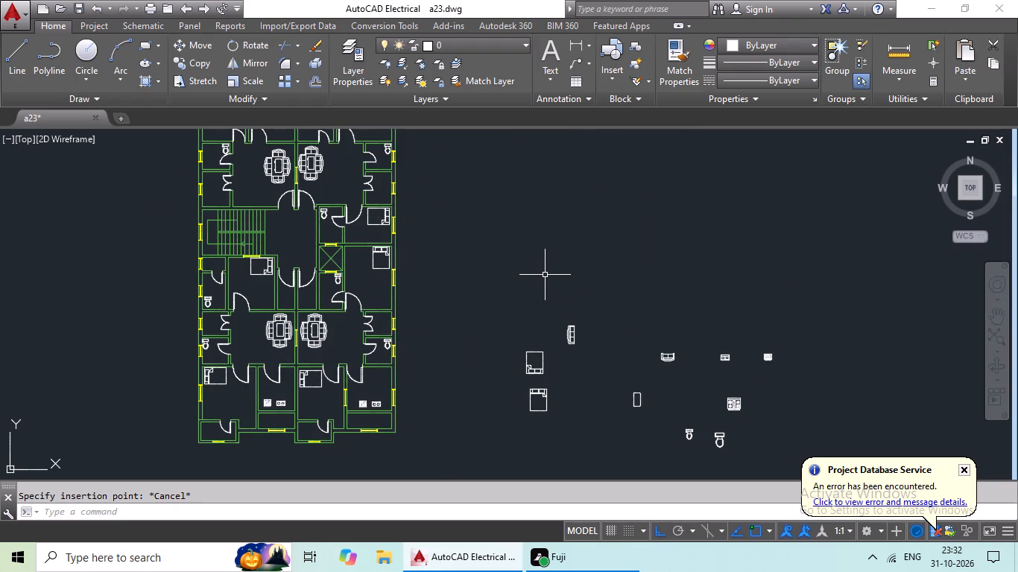
scroll(548, 275, "down", 1)
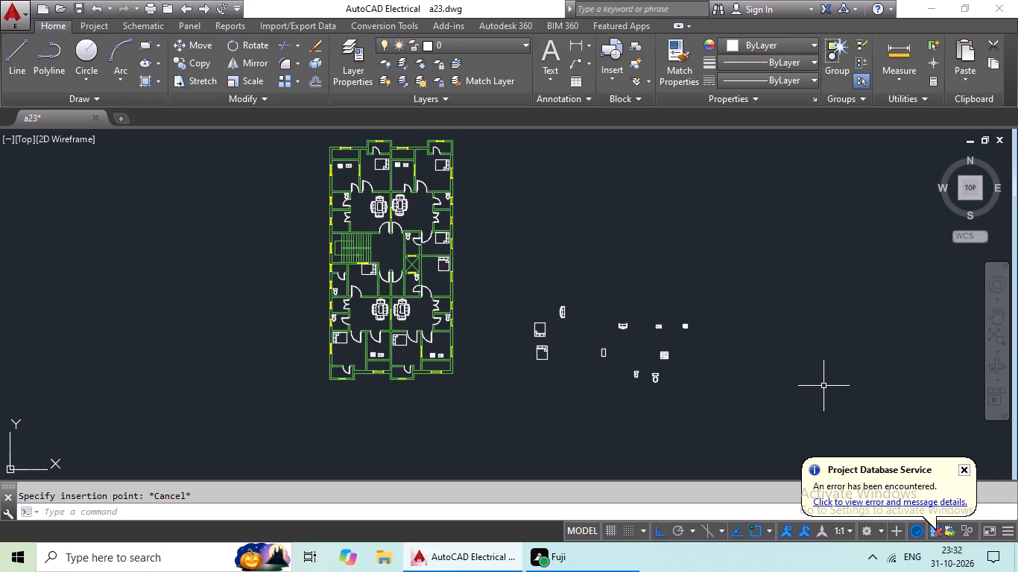
scroll(823, 386, "up", 1)
left_click_drag(709, 260, 471, 395)
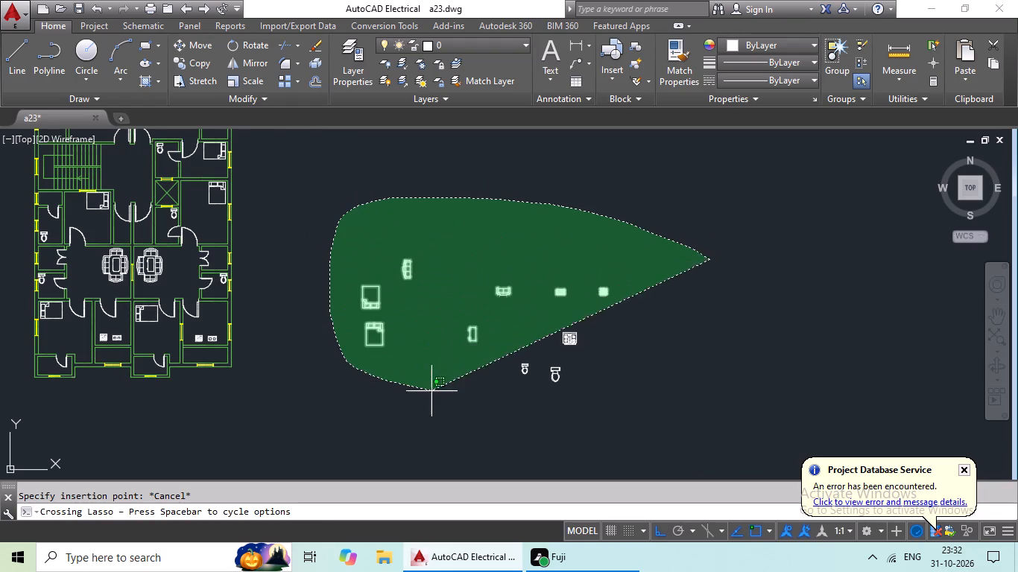
left_click_drag(471, 395, 681, 352)
key("End")
key("Delete")
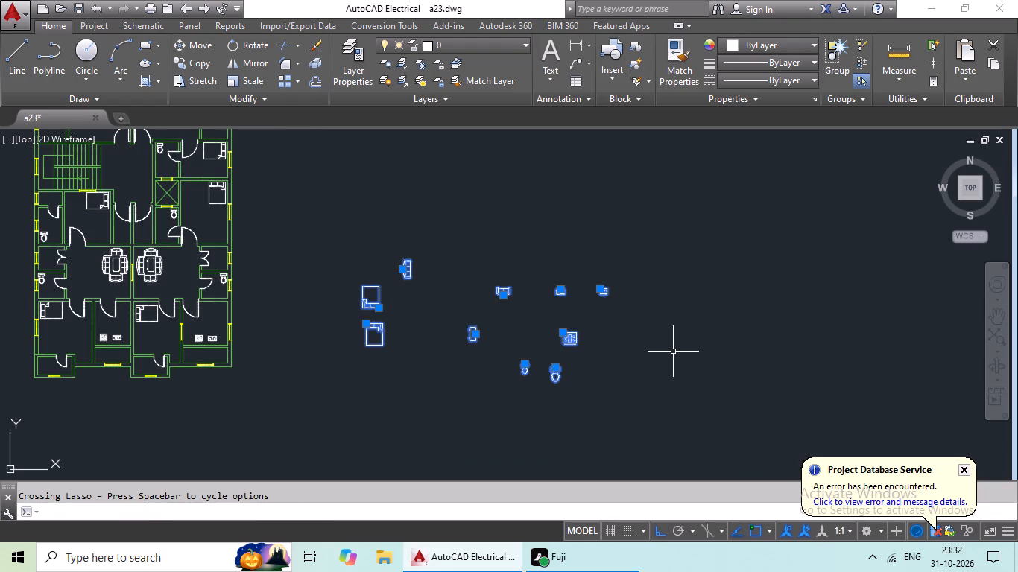
key("Delete")
key("Delete")
Create a multiline text box in the empty space east of the floor plan, with 9" text height and red colour 205,32,39.
scroll(590, 352, "down", 2)
middle_click_drag(595, 334, 590, 343)
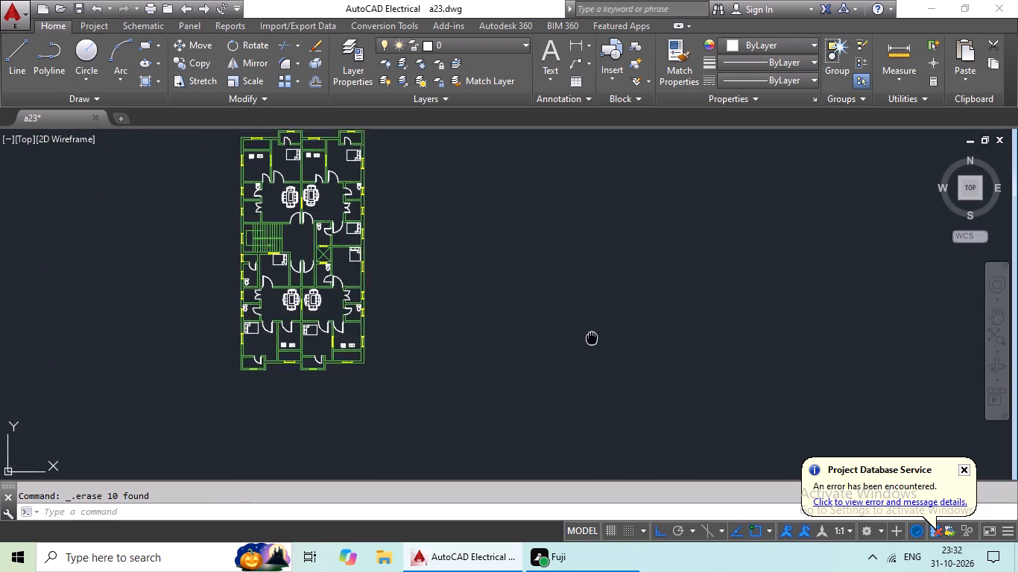
middle_click_drag(590, 343, 564, 407)
middle_click_drag(587, 345, 601, 334)
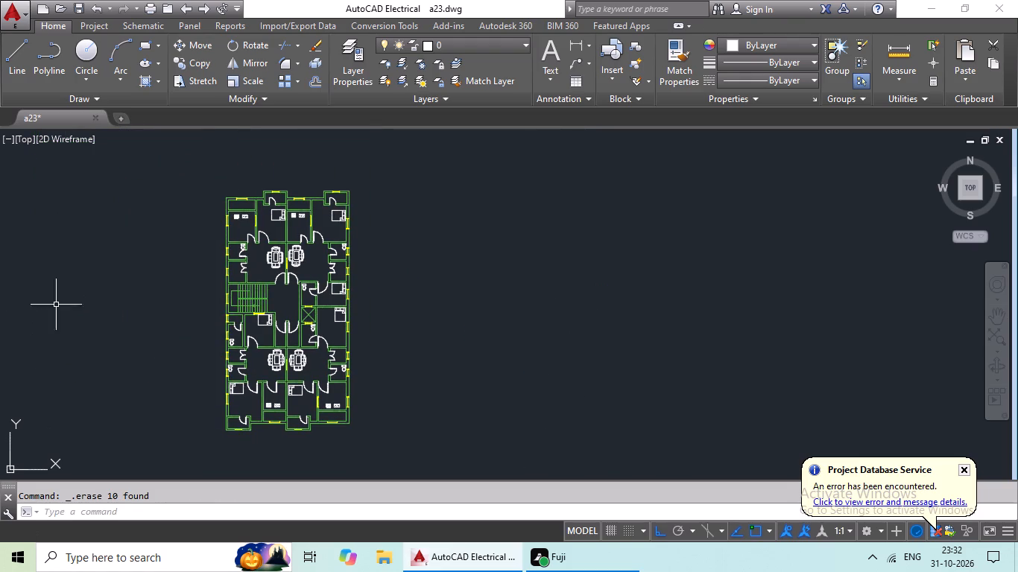
left_click(554, 70)
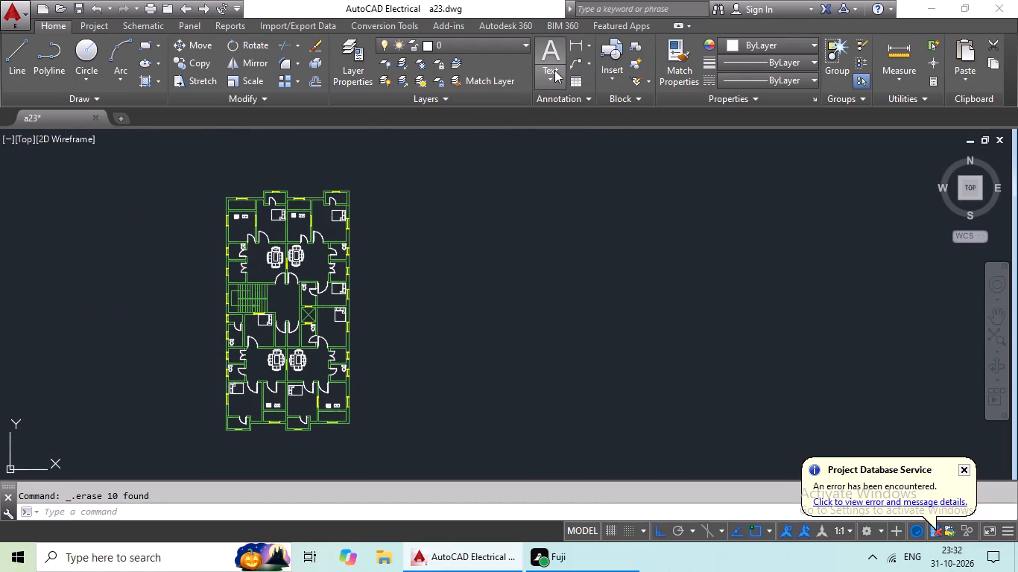
left_click_drag(573, 100, 573, 107)
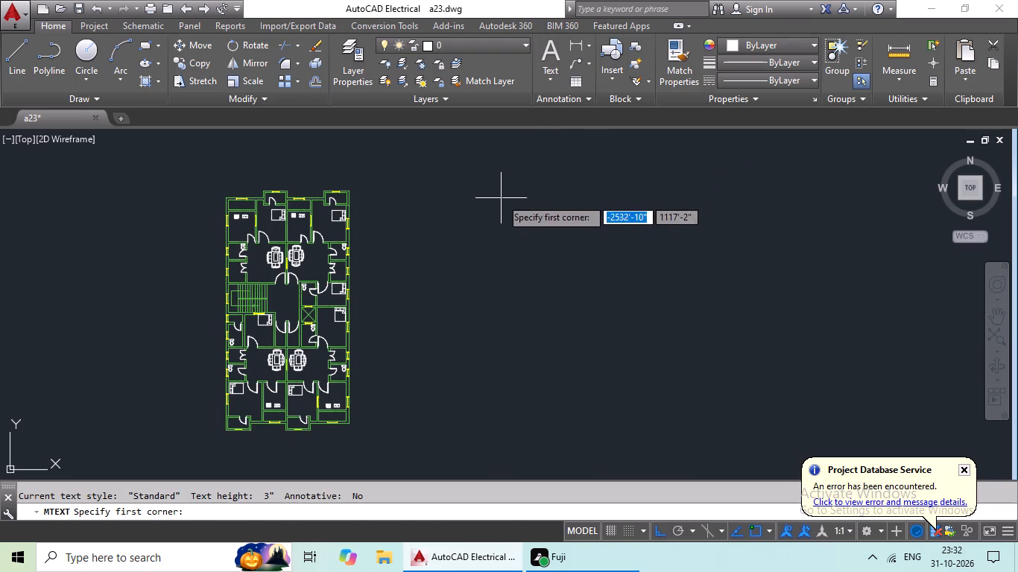
left_click(501, 198)
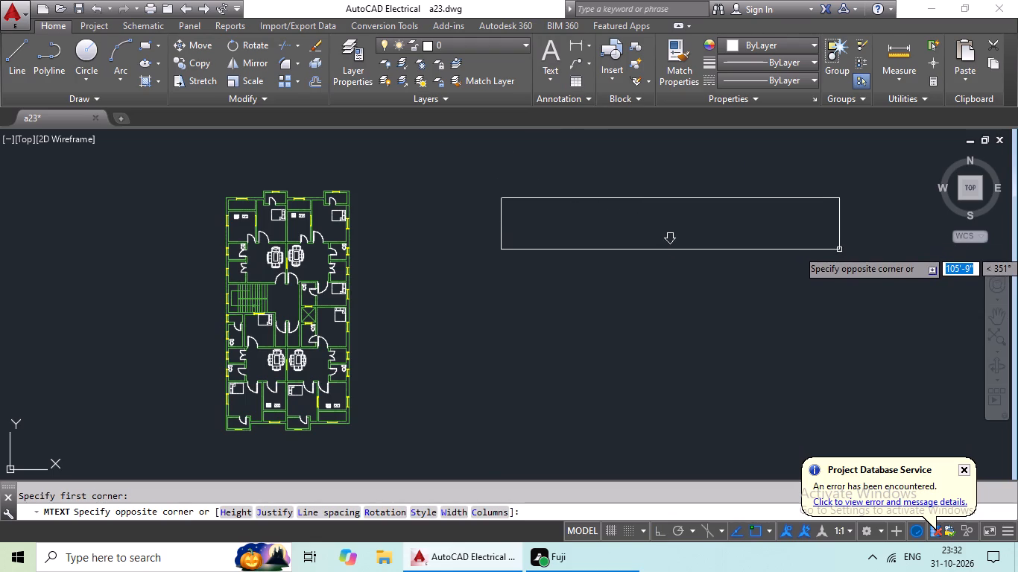
left_click(843, 248)
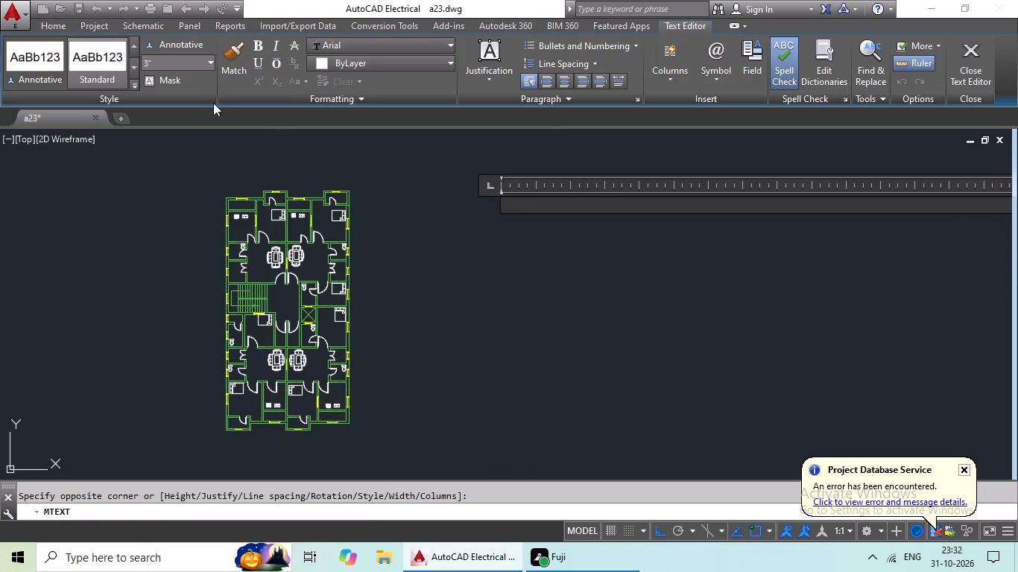
left_click(210, 65)
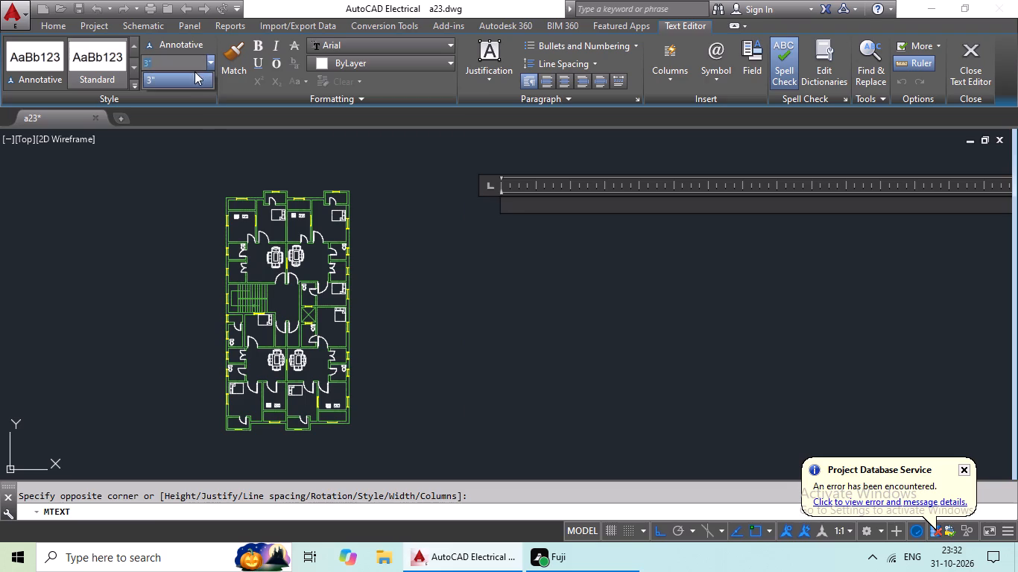
left_click(186, 66)
left_click_drag(185, 66, 114, 80)
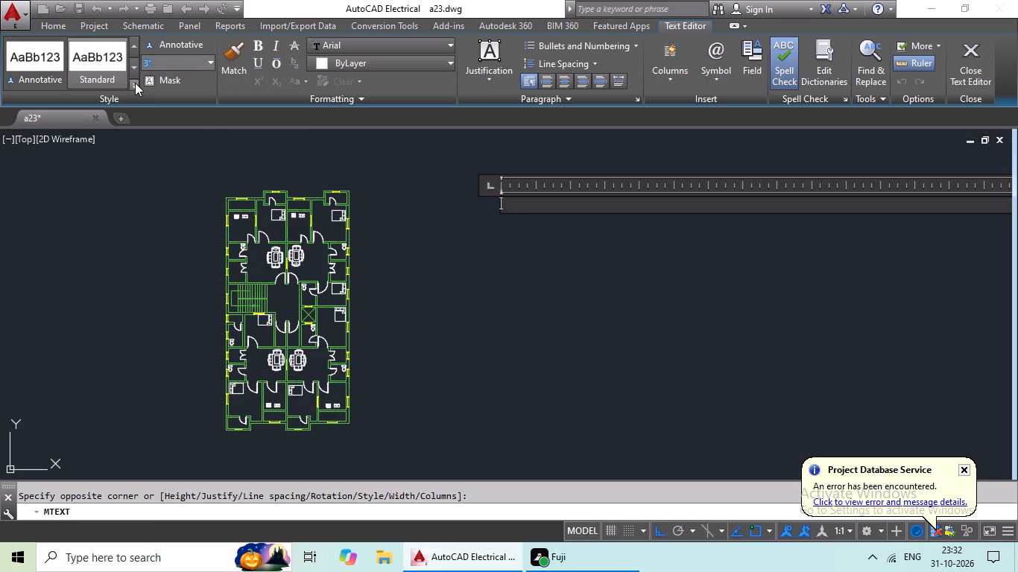
type("9\"")
key("Return")
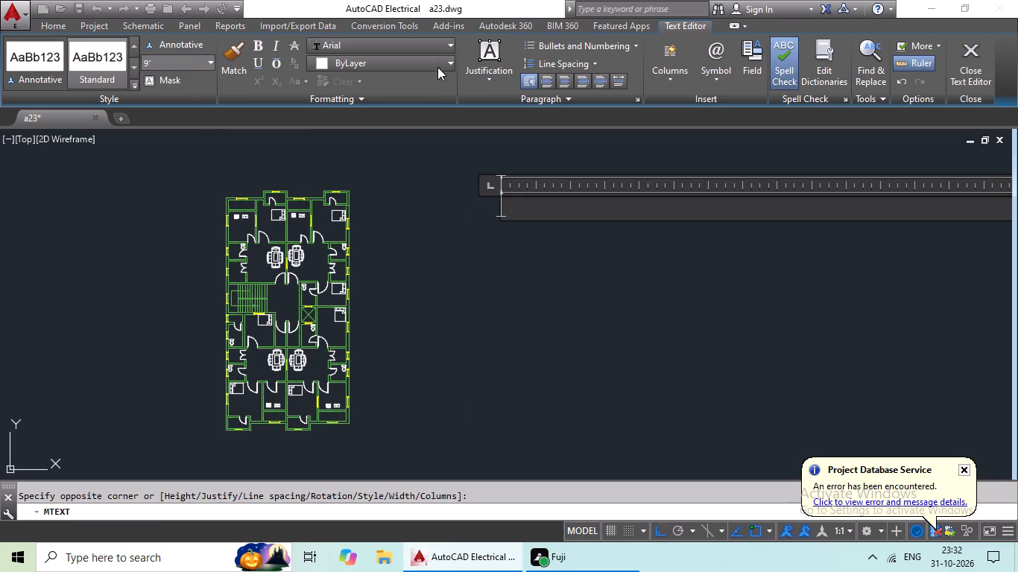
left_click(438, 64)
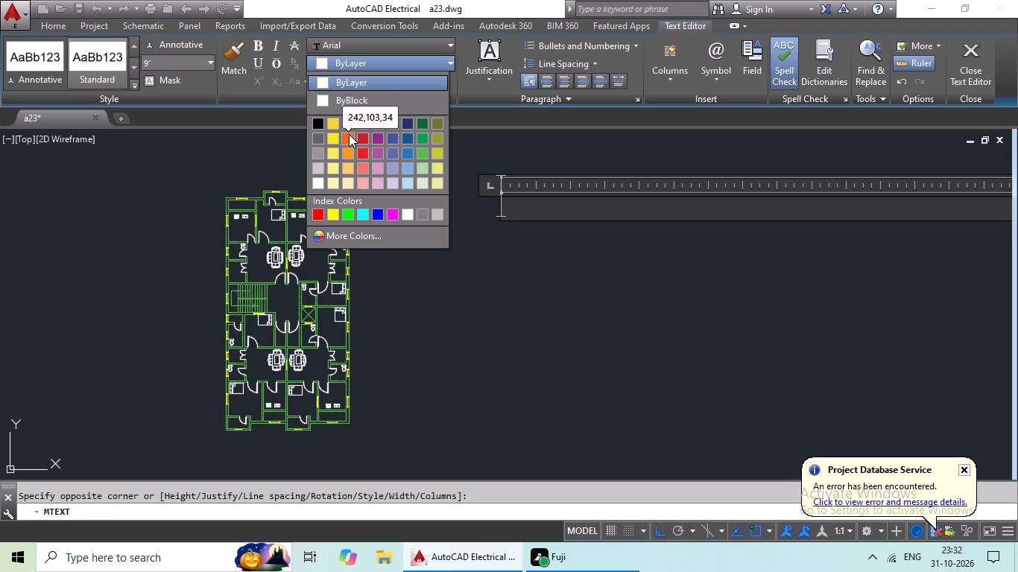
left_click(359, 133)
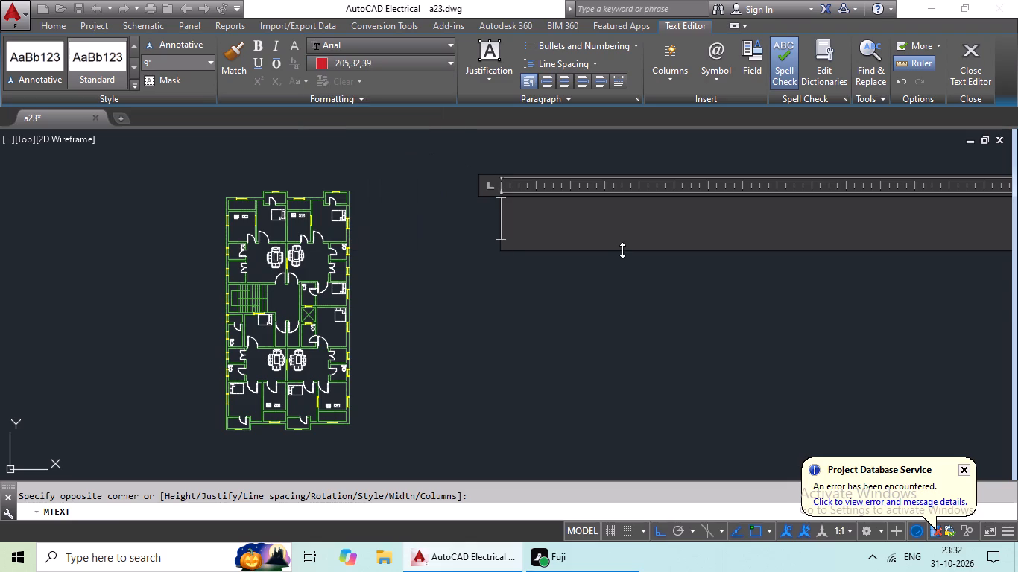
Write the two-line label KITCHEN over 8'4"X11' in the text box, indenting the second line by one space, and finish the text.
type("KITCHEN")
key("Return")
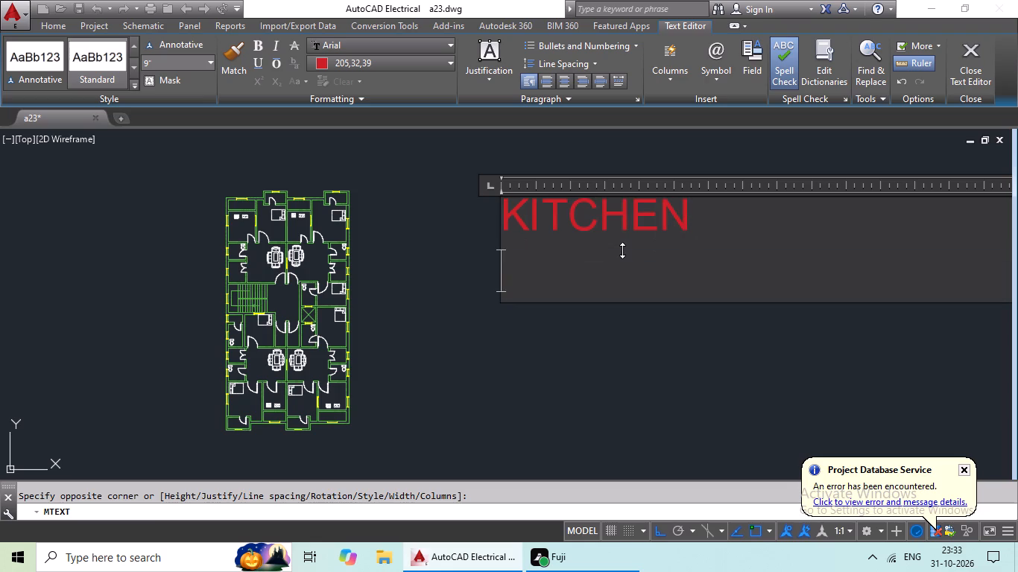
type("8'4")
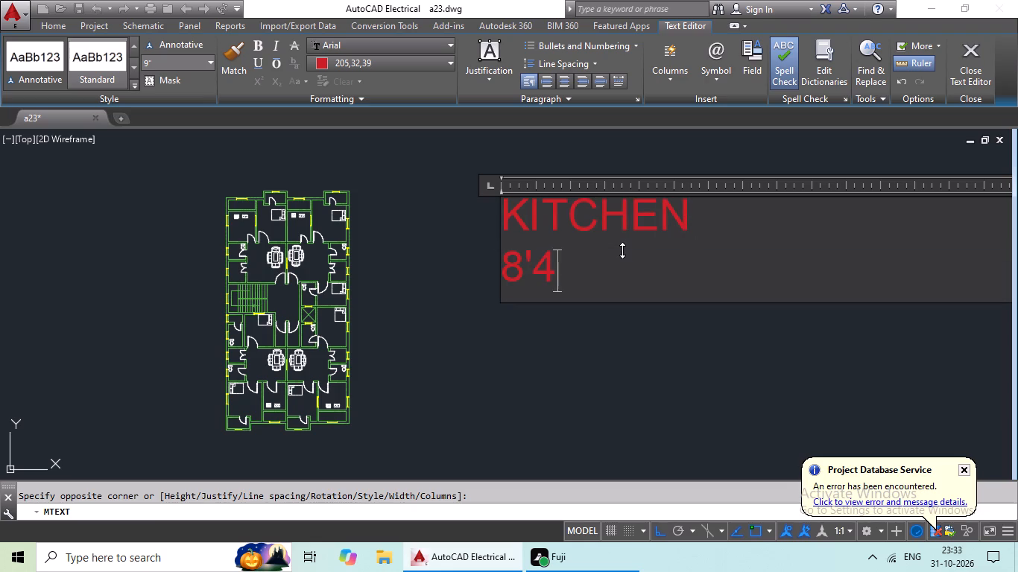
type("\"X")
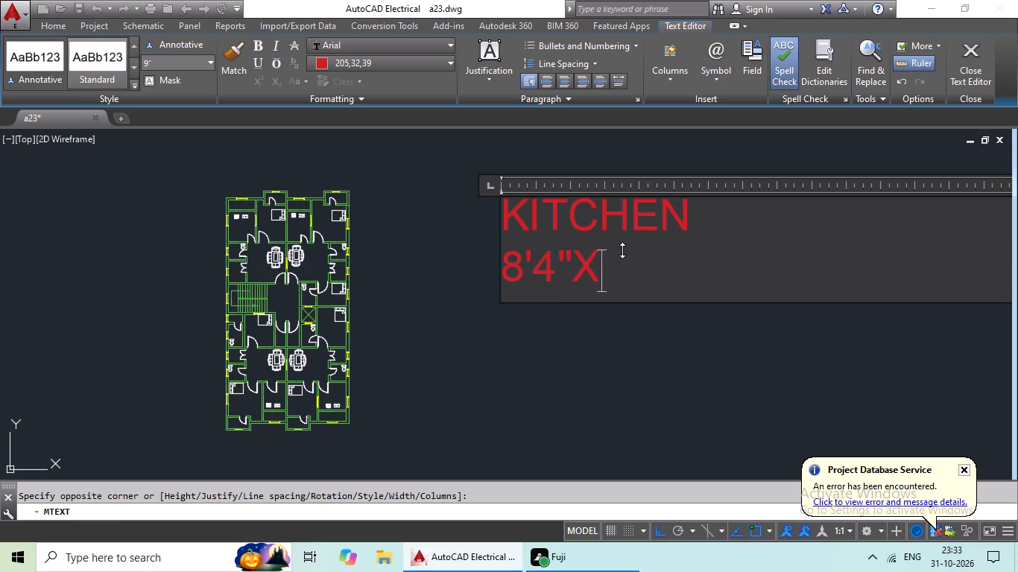
type("11'")
left_click(506, 262)
key("space")
left_click(567, 308)
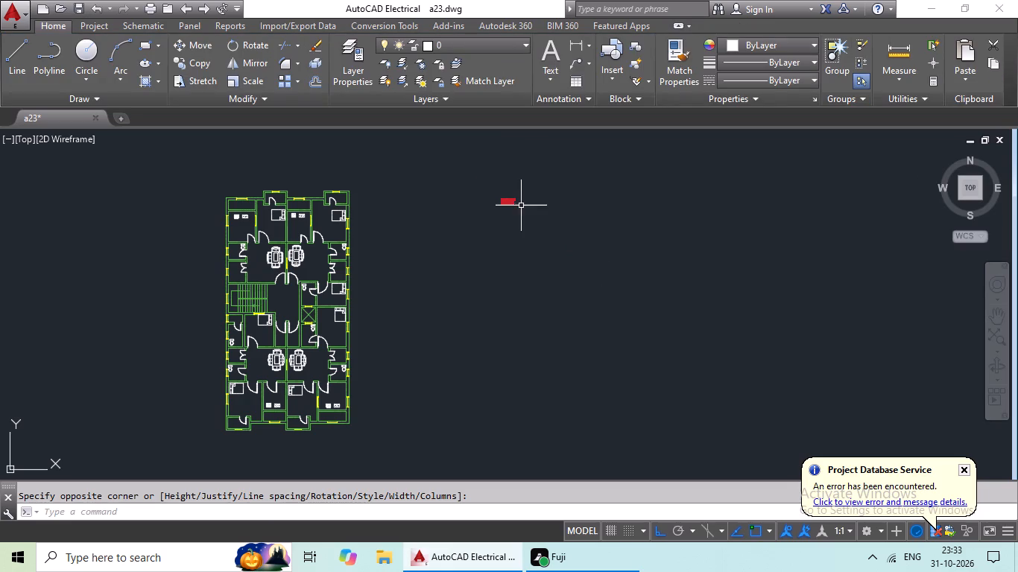
Copy the KITCHEN label and paste it into the northwest apartment's kitchen, south of the stove and sink.
scroll(519, 204, "up", 5)
left_click(418, 198)
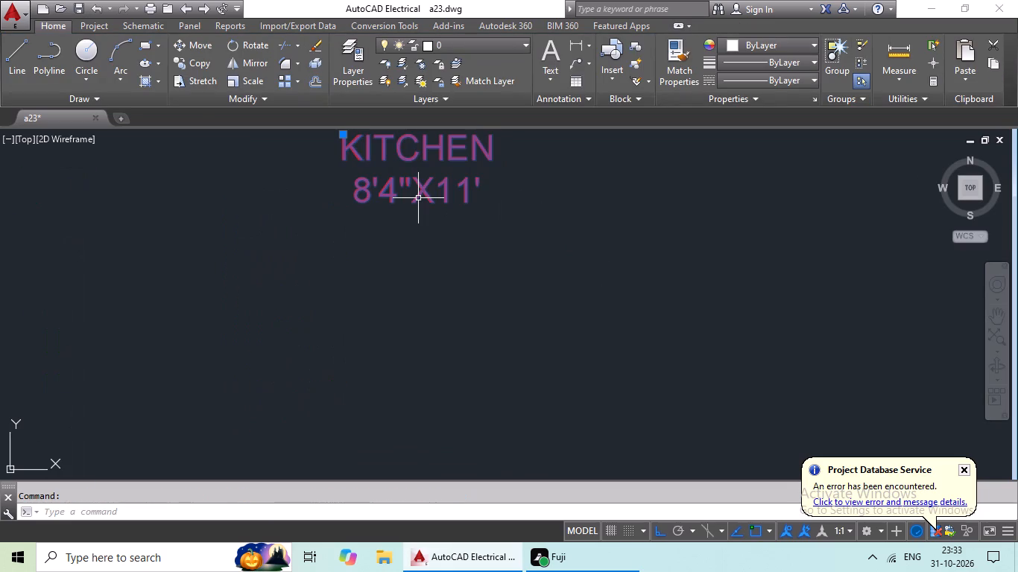
key("ctrl+c")
key("ctrl+v")
scroll(418, 198, "down", 2)
middle_click_drag(411, 210, 530, 226)
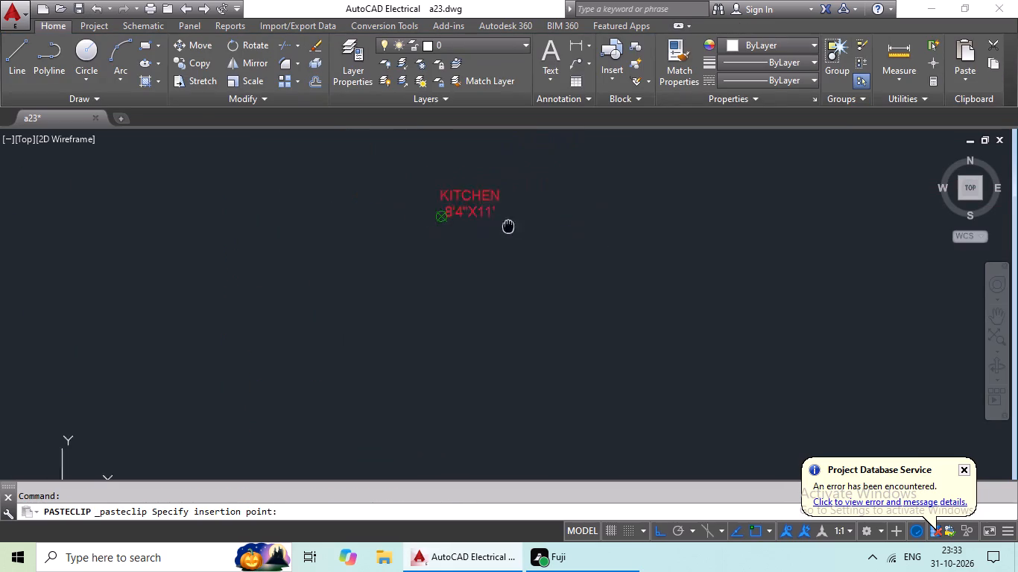
middle_click_drag(530, 226, 565, 226)
scroll(559, 232, "down", 2)
middle_click_drag(490, 231, 663, 235)
scroll(293, 260, "up", 5)
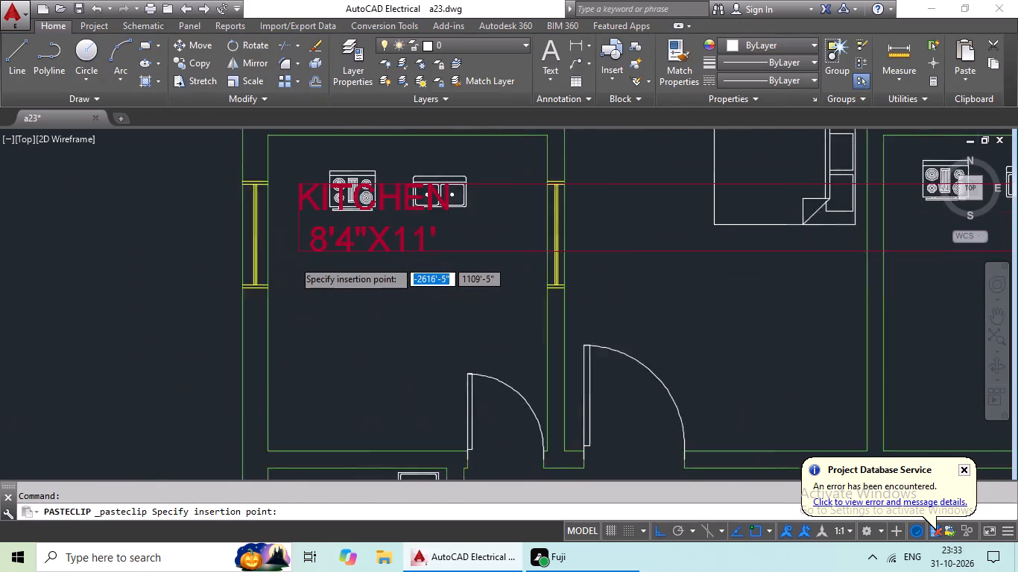
scroll(319, 323, "down", 1)
middle_click_drag(319, 324, 347, 276)
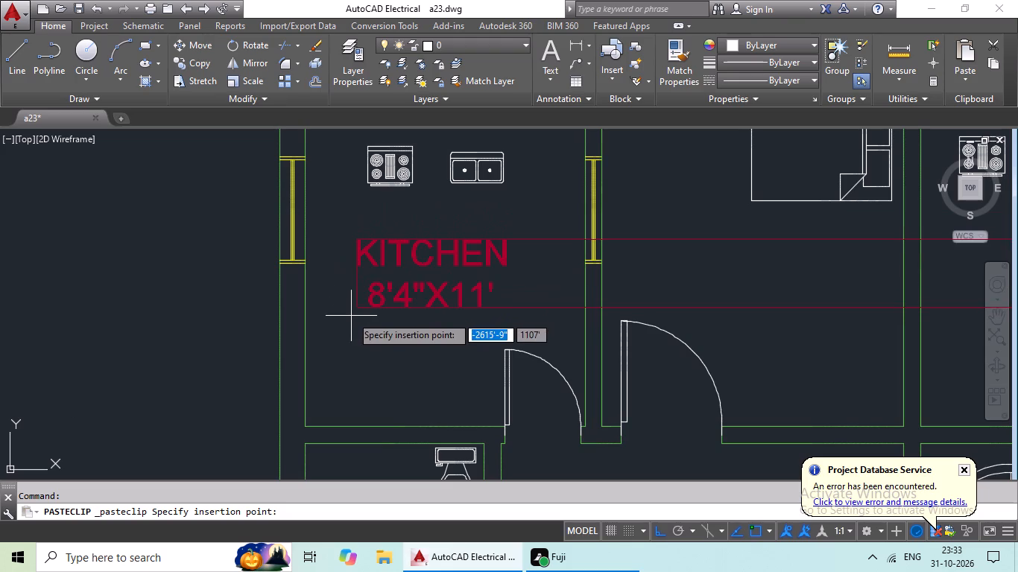
left_click(350, 320)
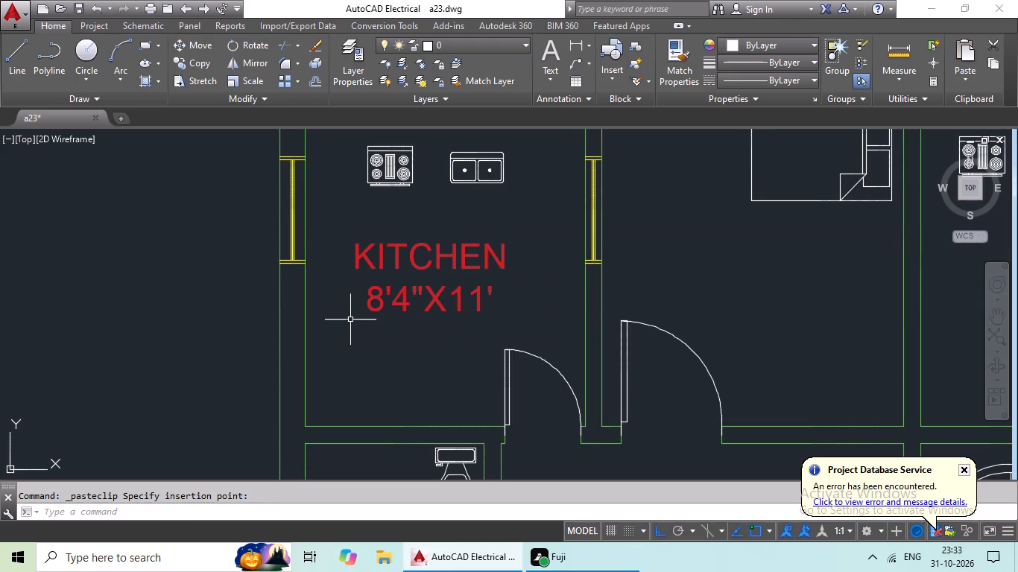
Paste another KITCHEN label into the narrow windowed room directly north of the northwest apartment's kitchen.
key("ctrl+v")
middle_click_drag(327, 262, 348, 374)
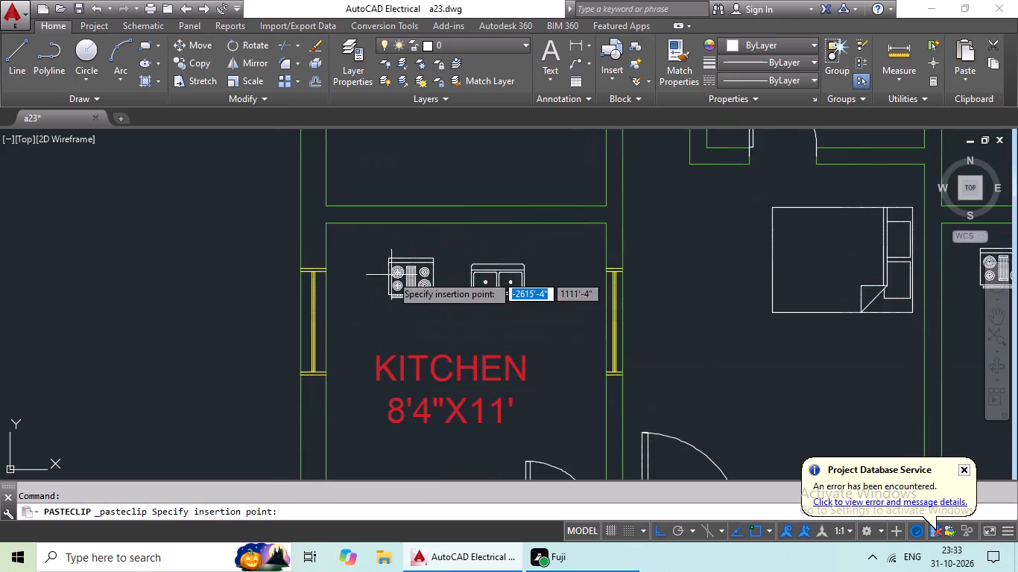
middle_click_drag(391, 275, 391, 419)
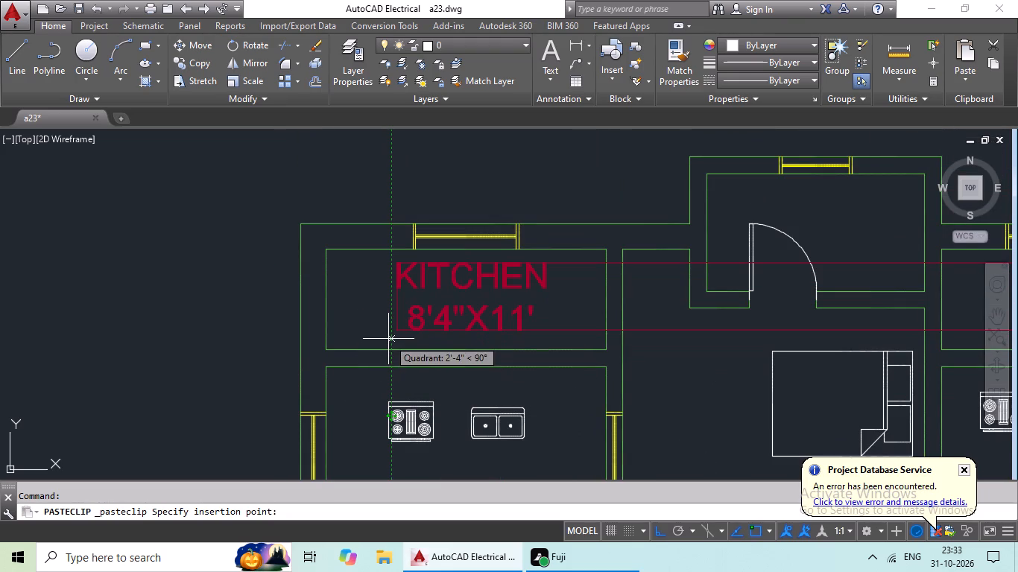
left_click(388, 339)
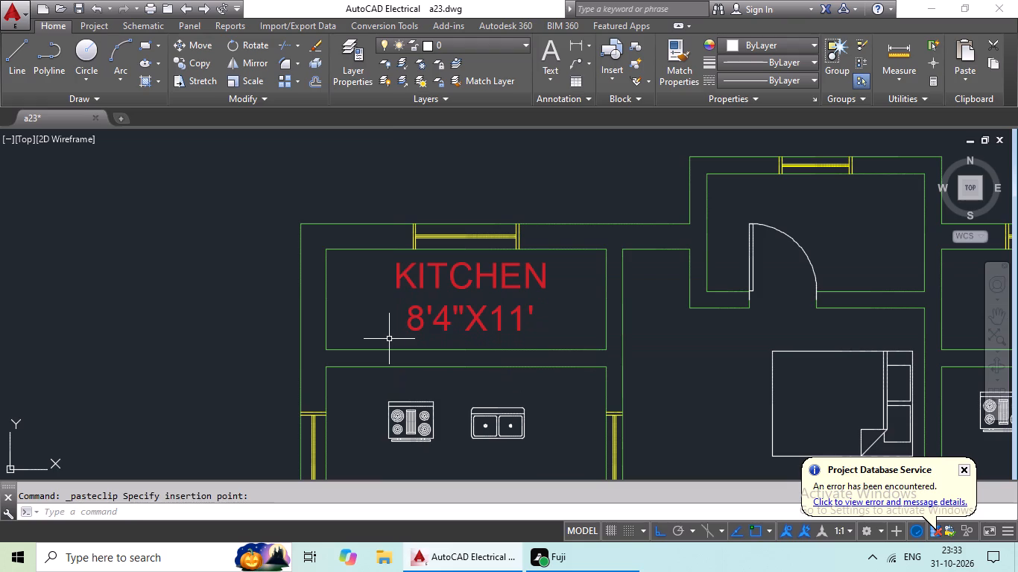
Paste another KITCHEN label into the small projecting room north of the northwest apartment's bedroom, above its door swing.
key("ctrl+v")
middle_click_drag(771, 264, 658, 294)
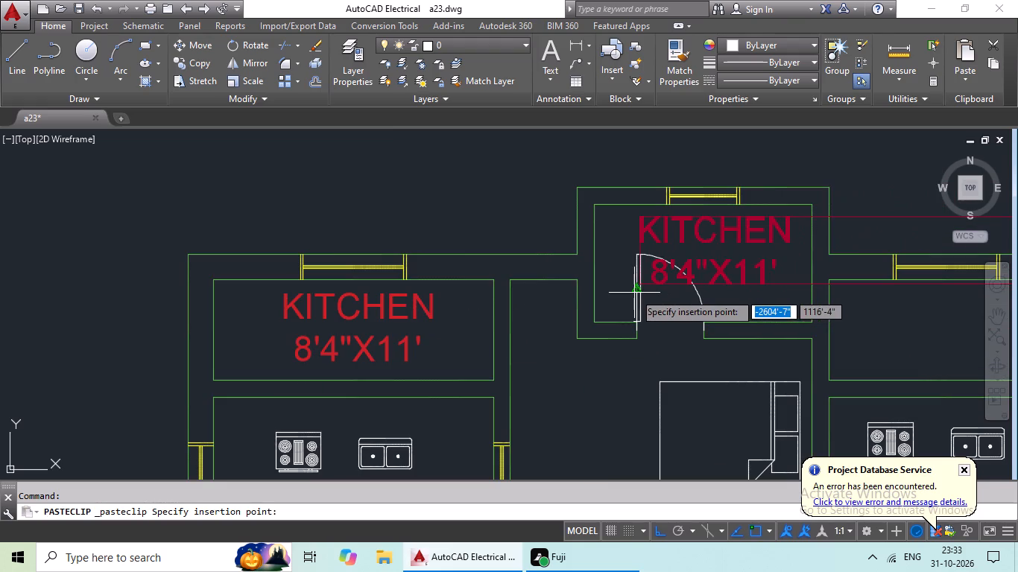
left_click(624, 290)
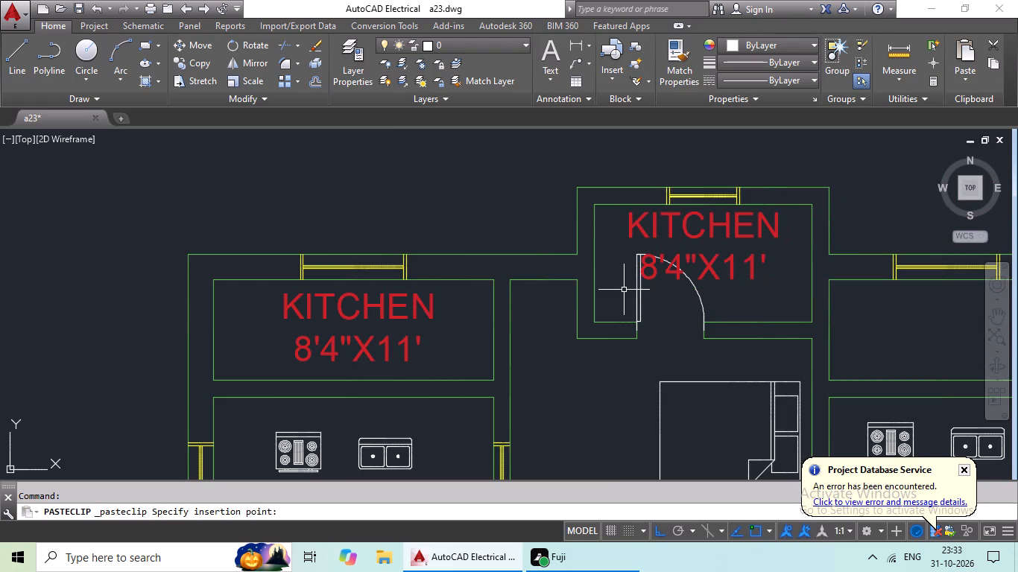
Paste another KITCHEN label into the northwest apartment's north bedroom, between the bed and the door.
key("ctrl+v")
scroll(627, 293, "down", 1, "ctrl")
middle_click_drag(625, 305, 625, 177)
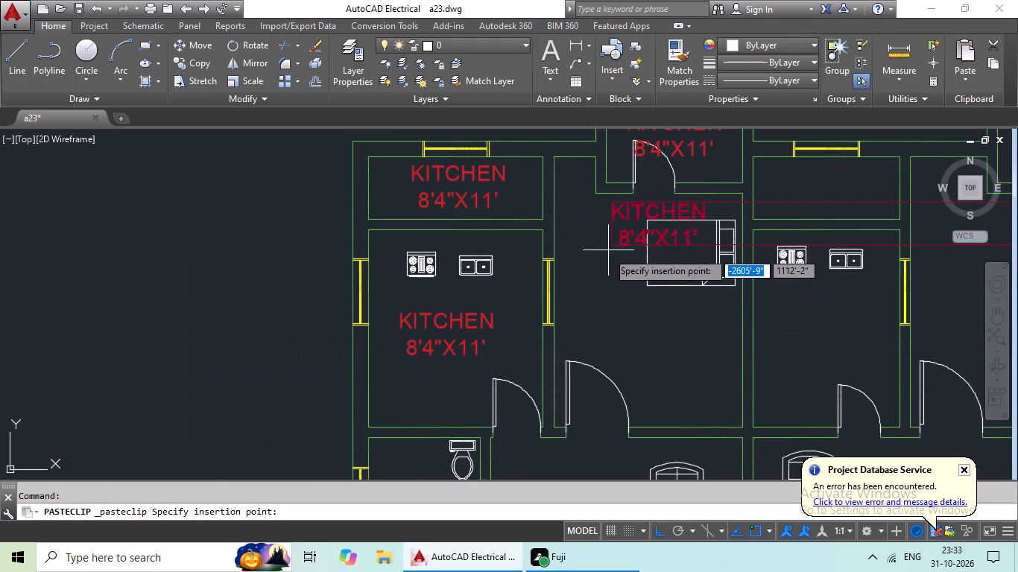
scroll(590, 273, "up", 1)
scroll(590, 273, "down", 1)
scroll(587, 352, "up", 1)
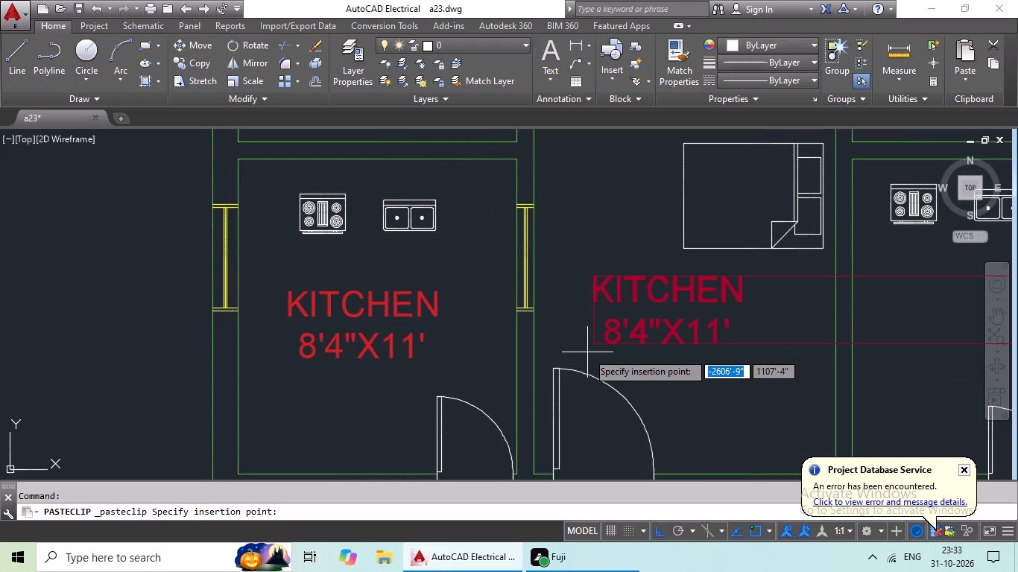
scroll(587, 352, "up", 2)
scroll(578, 352, "down", 1)
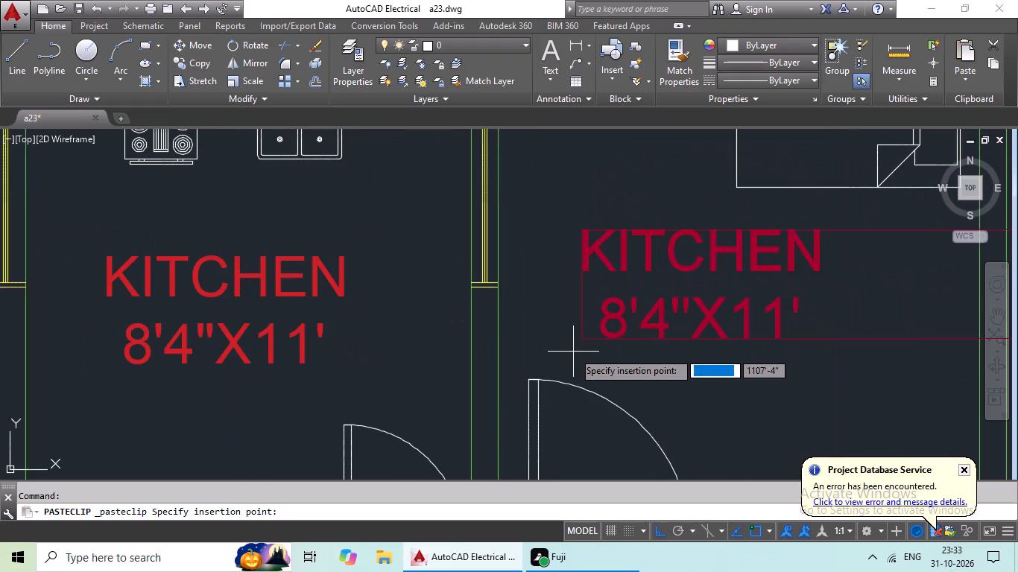
left_click(571, 343)
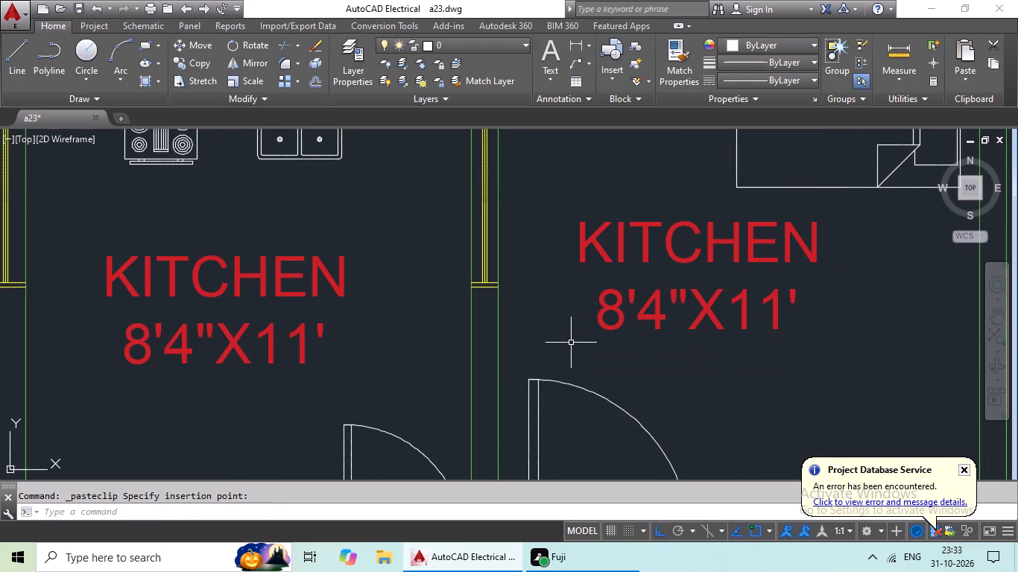
Paste another KITCHEN label into the narrow windowed room directly north of the northeast apartment's kitchen.
key("ctrl+v")
scroll(568, 338, "down", 2)
middle_click_drag(605, 341, 452, 369)
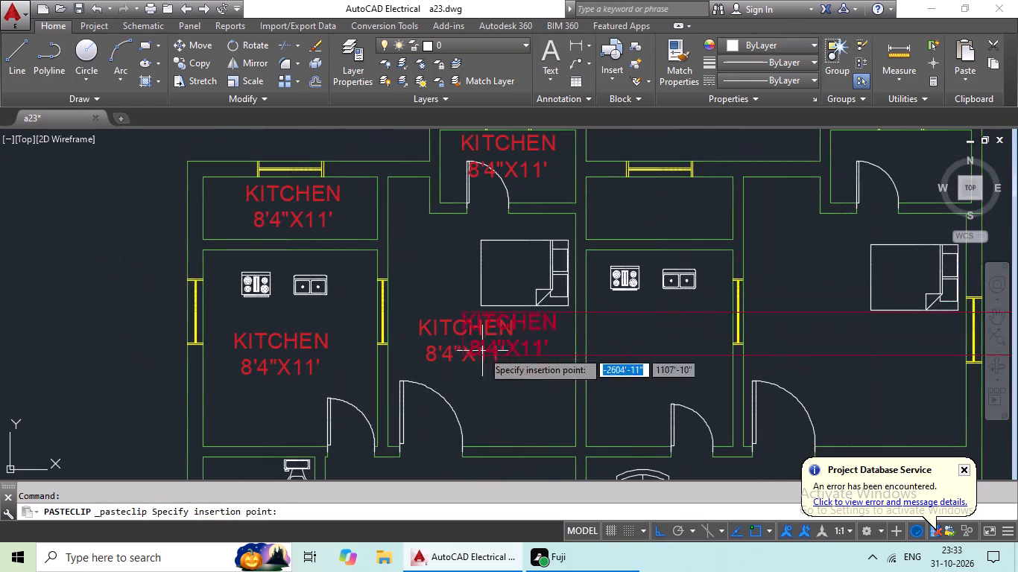
middle_click_drag(607, 226, 511, 278)
scroll(529, 287, "up", 1)
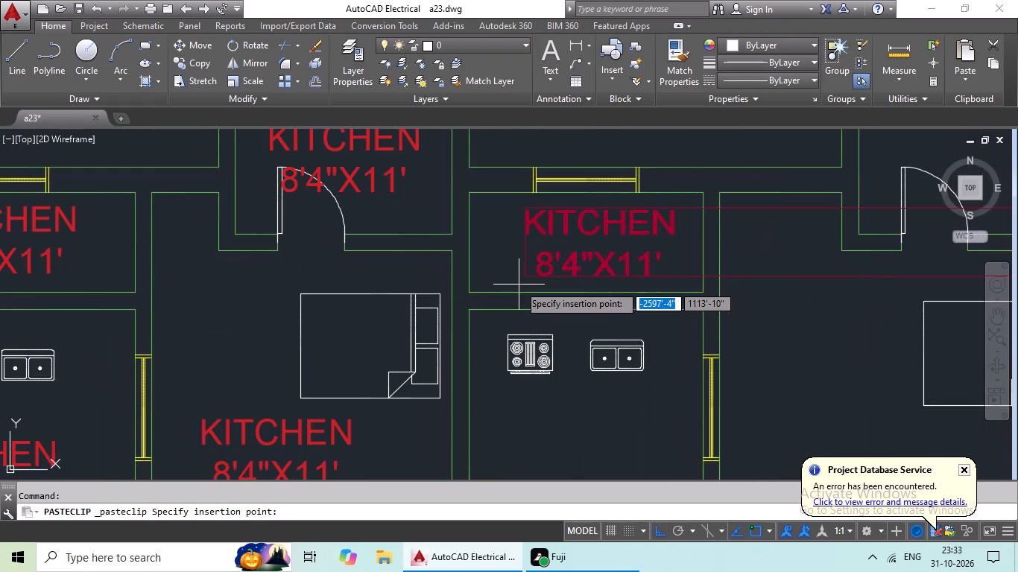
left_click(503, 281)
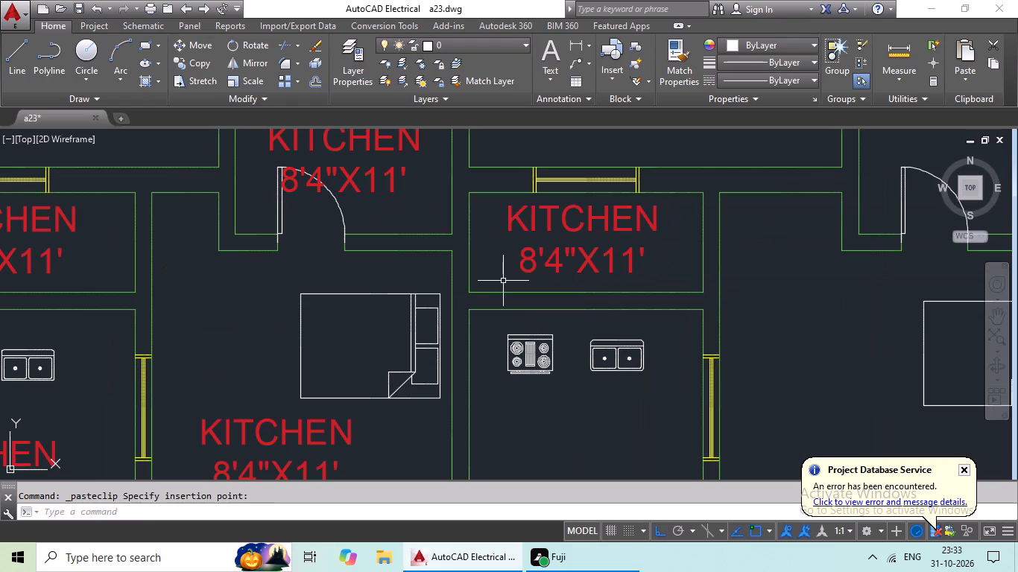
Paste another KITCHEN label into the northeast apartment's kitchen, just south of the stove and sink.
key("ctrl+v")
scroll(509, 302, "down", 1)
middle_click_drag(509, 298, 515, 212)
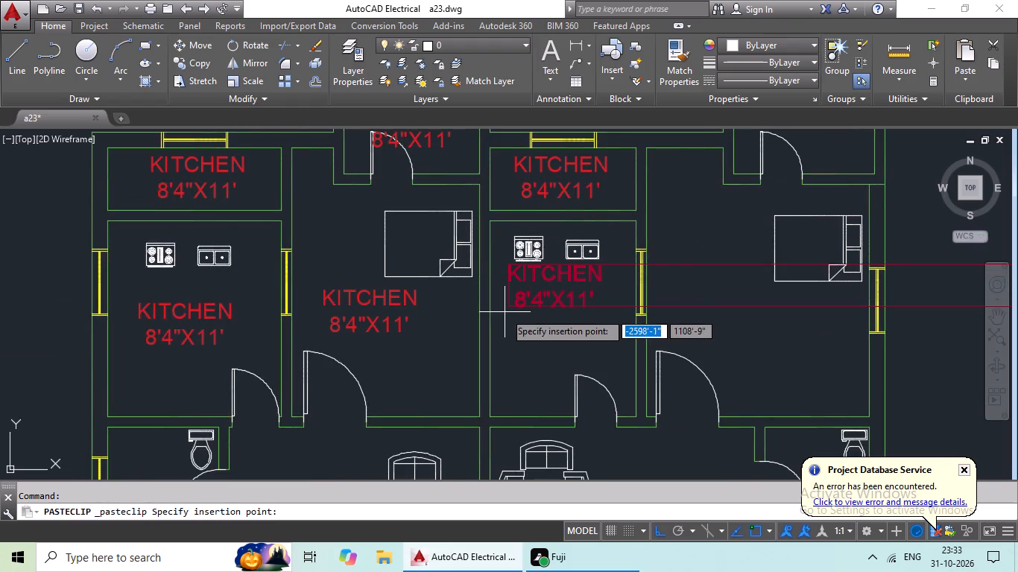
scroll(505, 312, "up", 2)
left_click(512, 347)
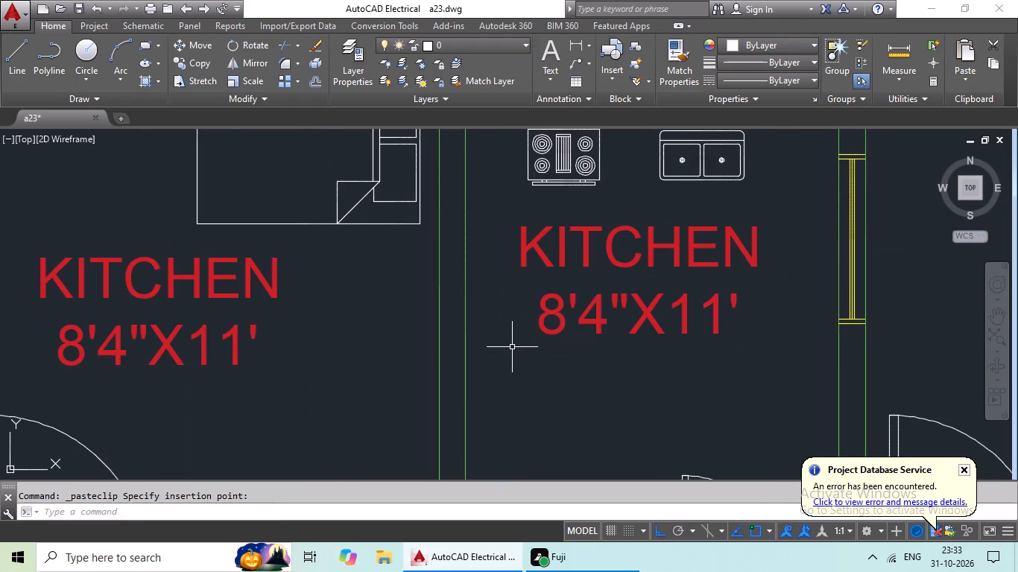
Paste another KITCHEN label into the small projecting room north of the northeast apartment's bedroom, over its door swing.
key("ctrl+v")
scroll(596, 337, "down", 2, "ctrl")
middle_click_drag(598, 339, 389, 395)
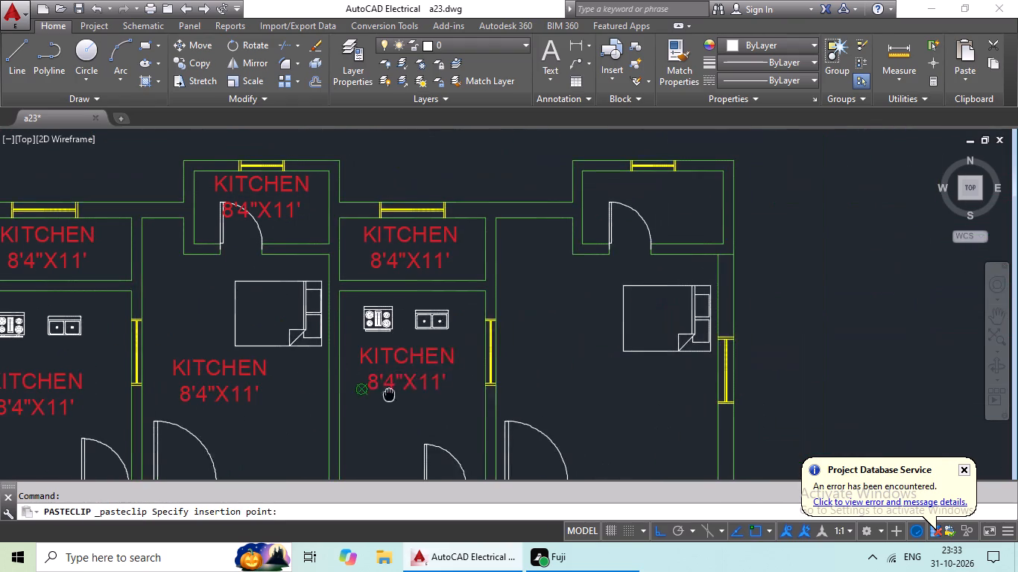
scroll(604, 235, "up", 2)
middle_click_drag(602, 235, 542, 339)
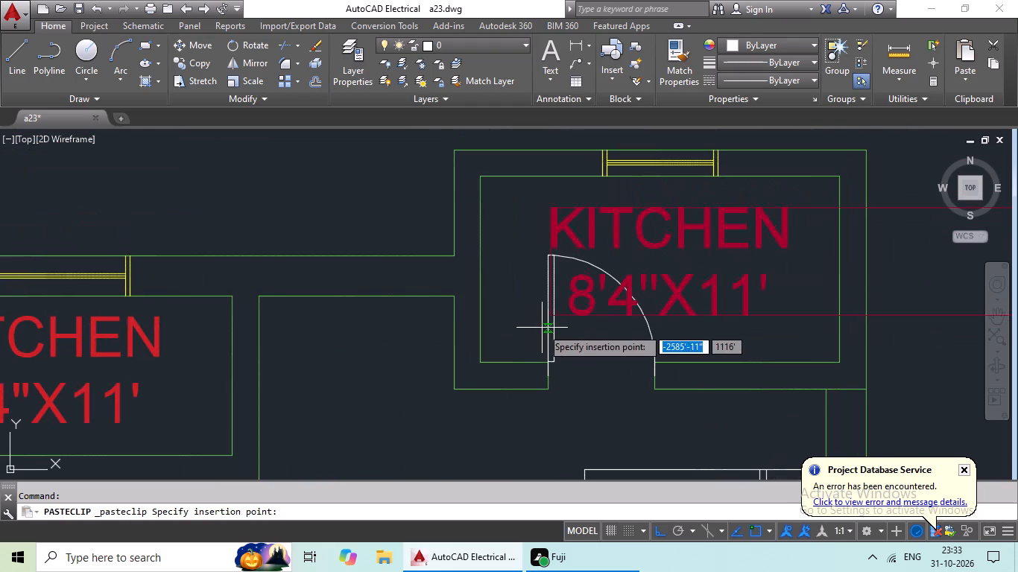
left_click(543, 311)
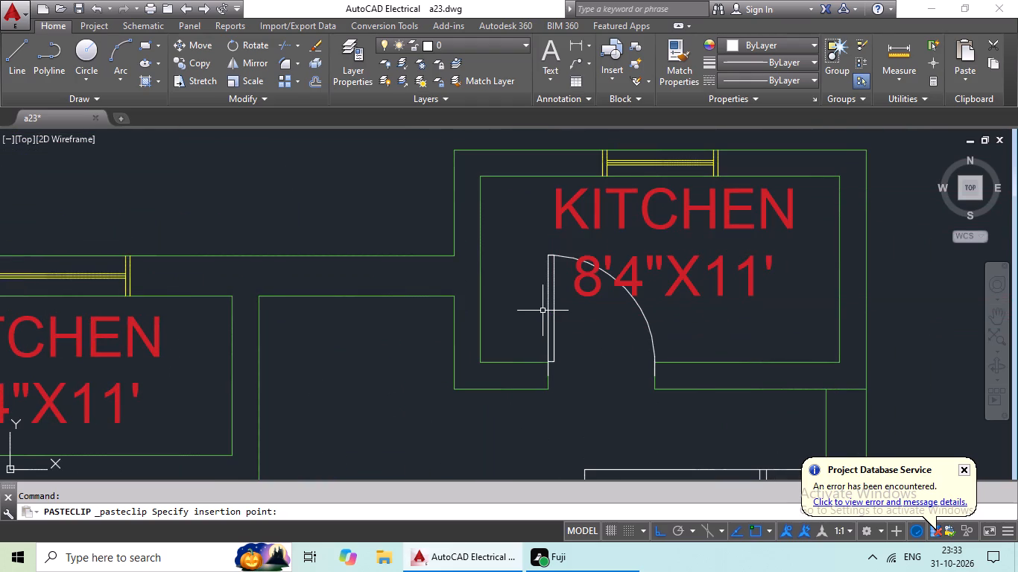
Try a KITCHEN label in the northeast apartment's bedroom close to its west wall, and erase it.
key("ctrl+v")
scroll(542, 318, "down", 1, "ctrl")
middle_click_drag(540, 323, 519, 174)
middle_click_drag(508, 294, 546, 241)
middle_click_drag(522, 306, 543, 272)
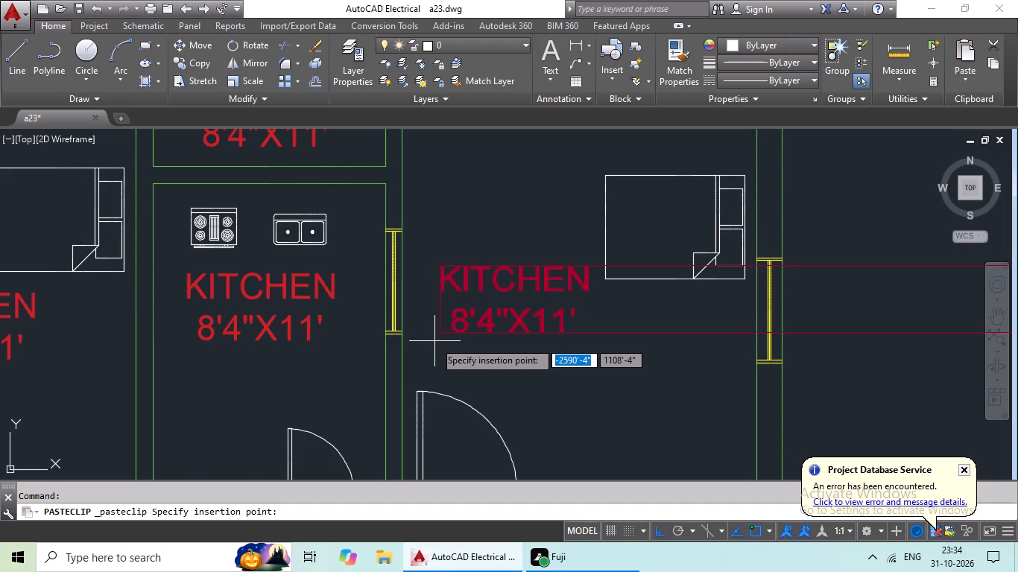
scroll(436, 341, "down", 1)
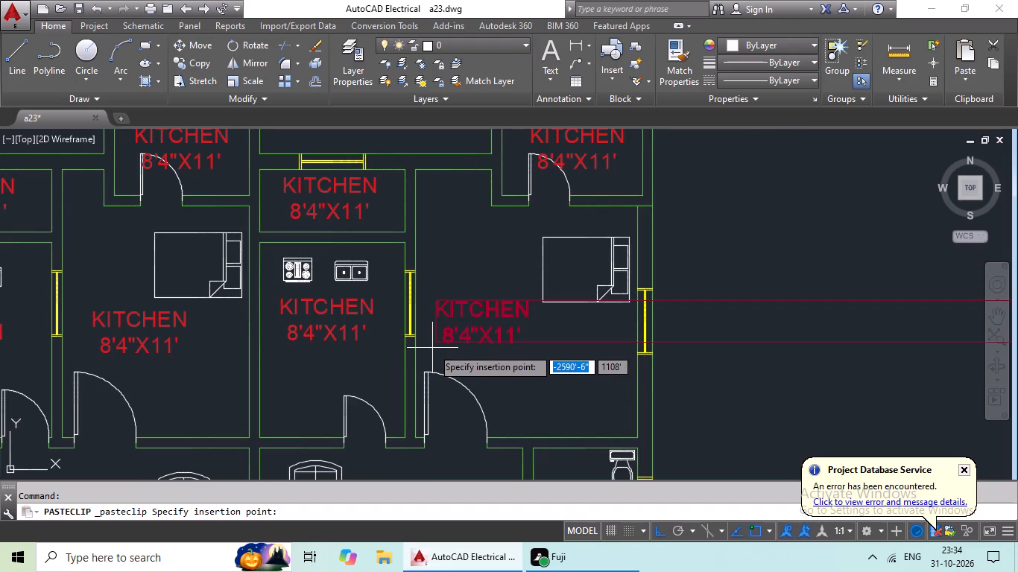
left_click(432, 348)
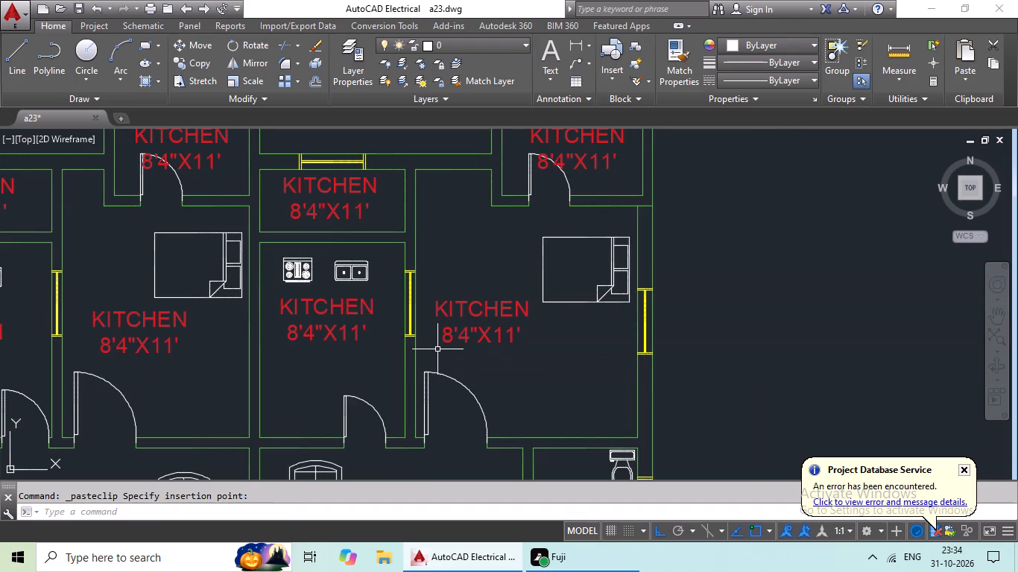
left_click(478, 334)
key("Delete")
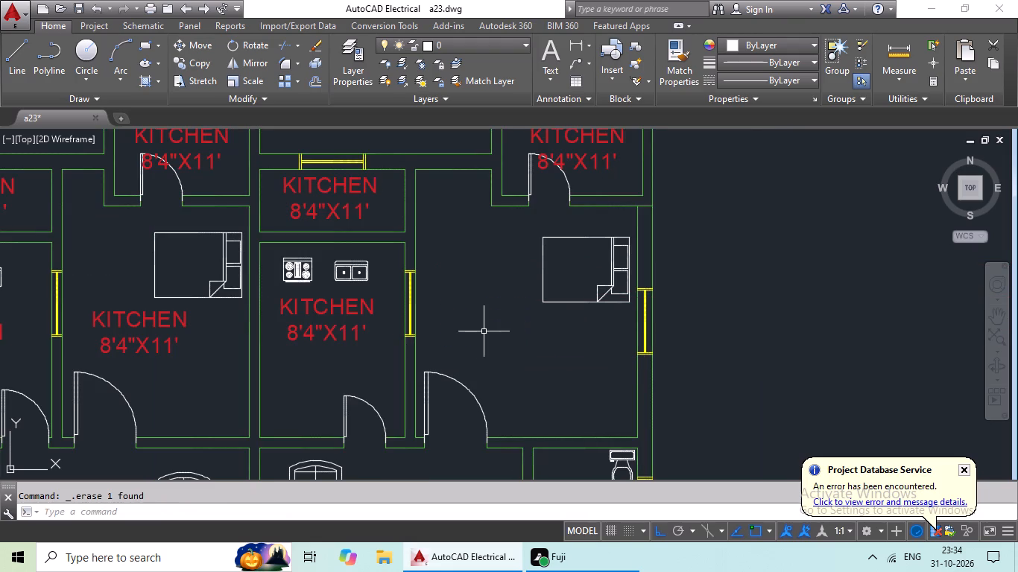
Paste a KITCHEN label into the northeast apartment's bedroom, southwest of the bed and clear of the west wall.
key("ctrl+c")
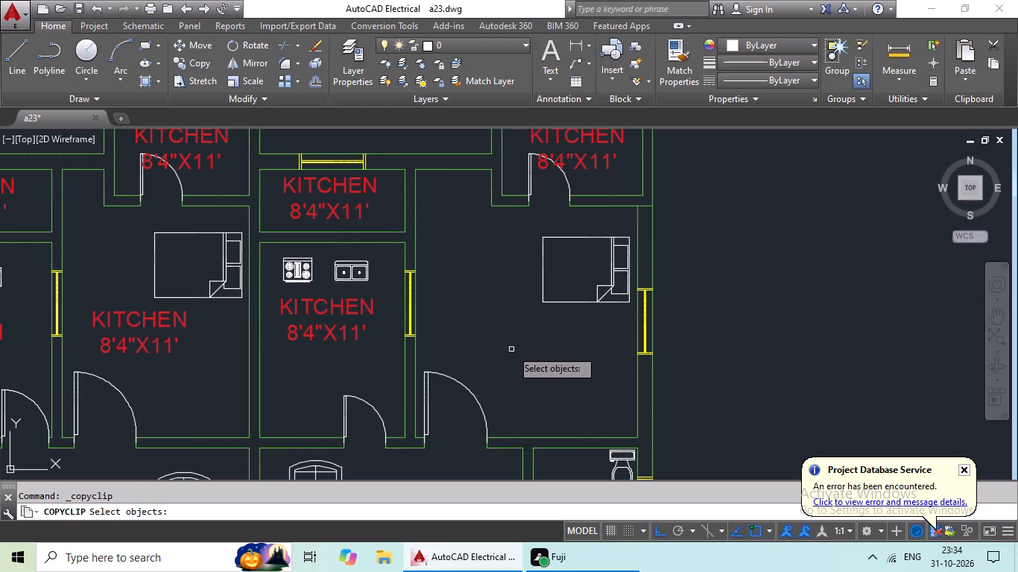
key("ctrl+v")
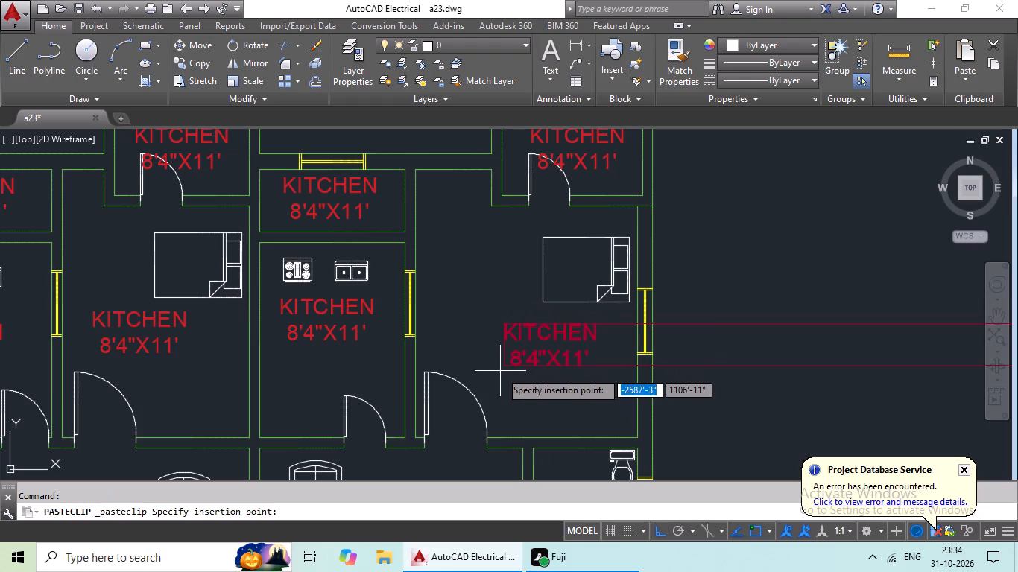
left_click(475, 374)
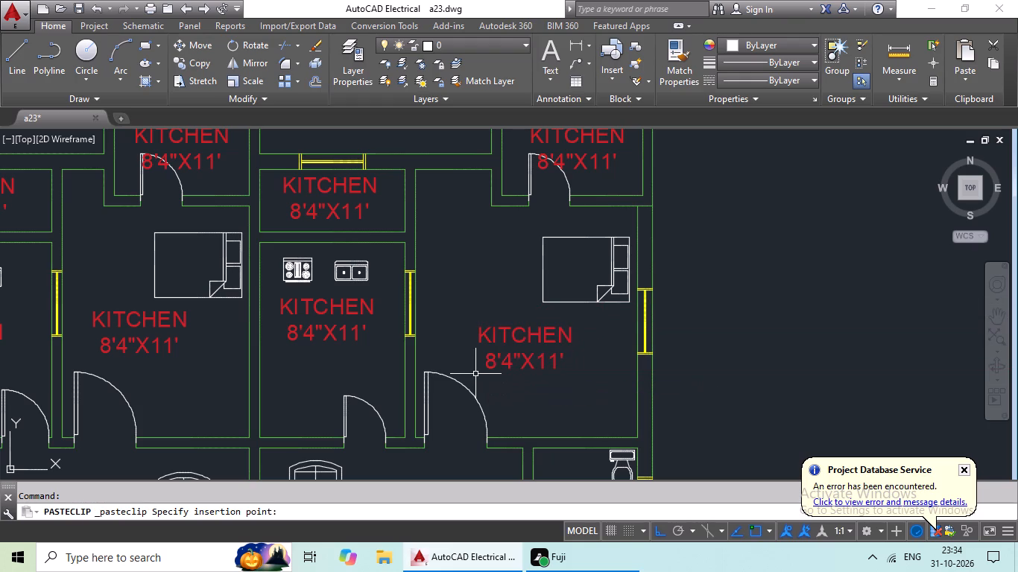
Paste another KITCHEN label into the northwest apartment's toilet, between the window and the door swing.
key("ctrl+v")
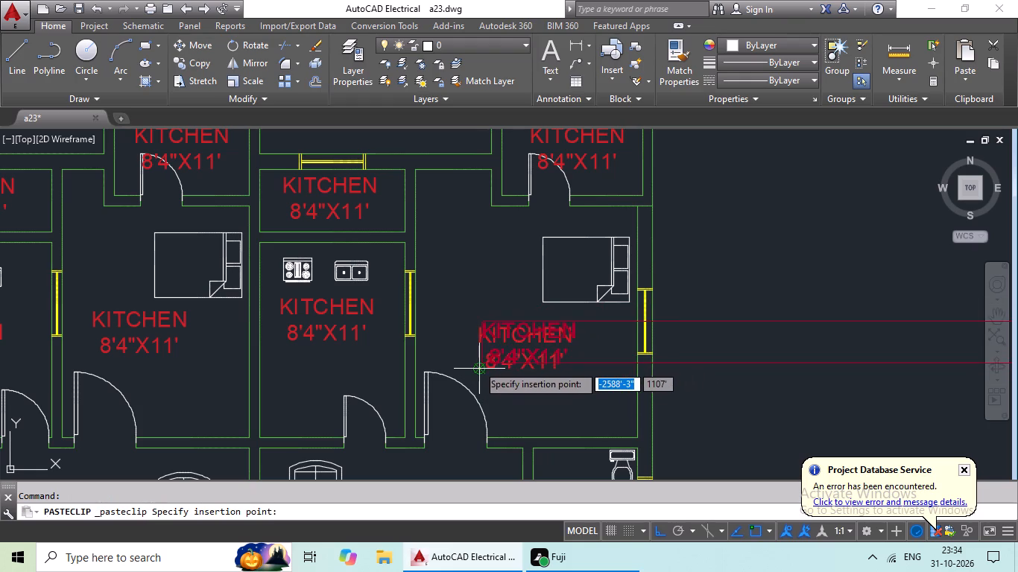
middle_click_drag(477, 362, 516, 232)
middle_click_drag(432, 369, 544, 320)
middle_click_drag(477, 343, 608, 312)
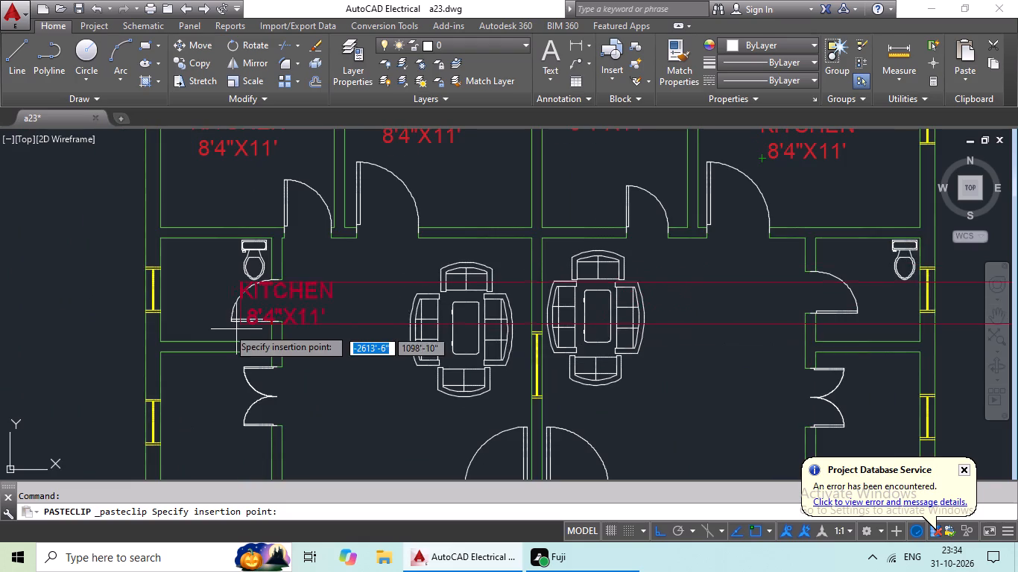
scroll(191, 319, "up", 2)
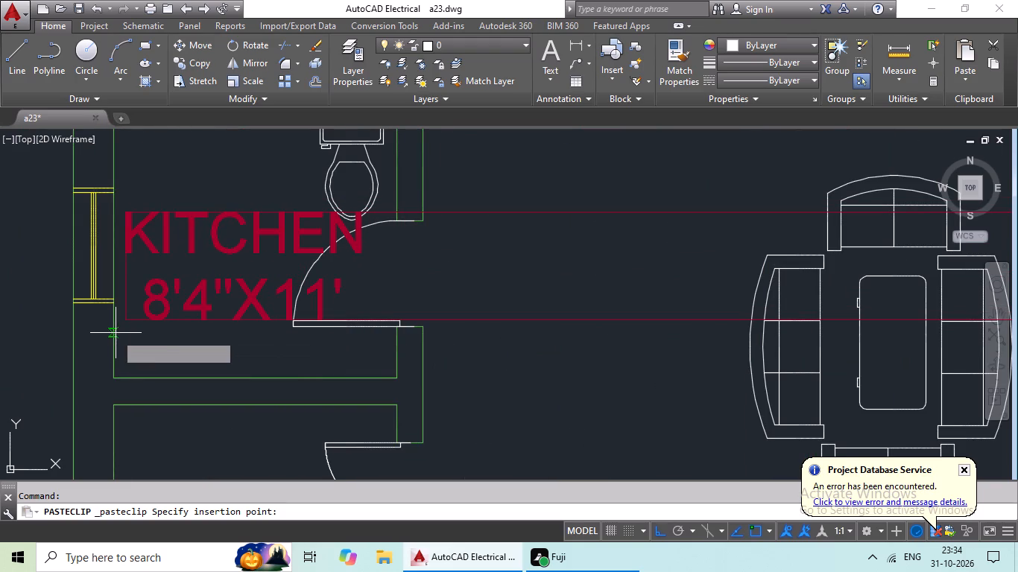
left_click(115, 334)
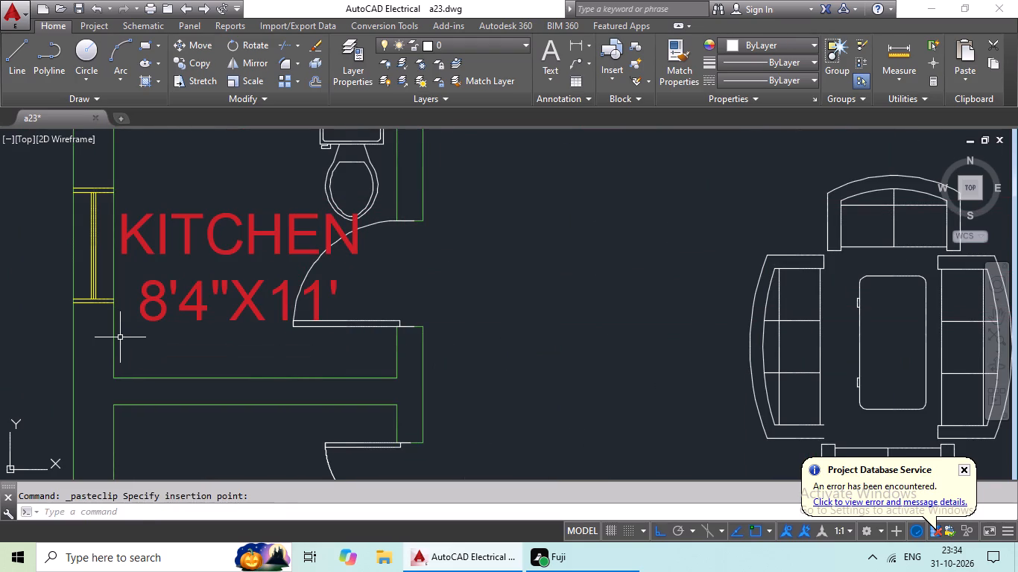
Paste another KITCHEN label into the northwest apartment's living area, southwest of the sofa set.
key("ctrl+v")
scroll(320, 325, "down", 2, "ctrl")
scroll(376, 332, "up", 2)
middle_click_drag(376, 332, 376, 330)
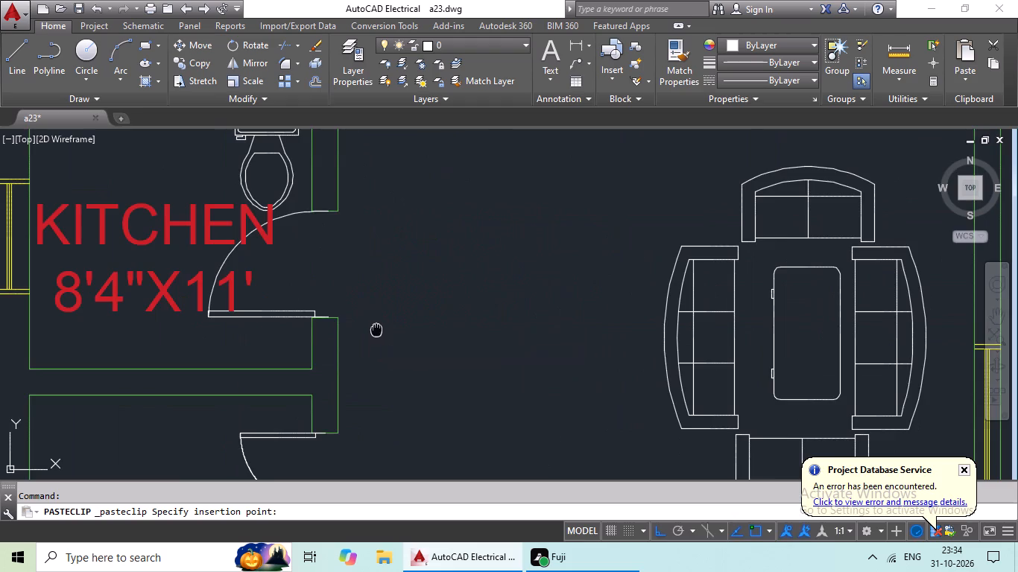
middle_click_drag(376, 330, 414, 137)
scroll(426, 280, "down", 2)
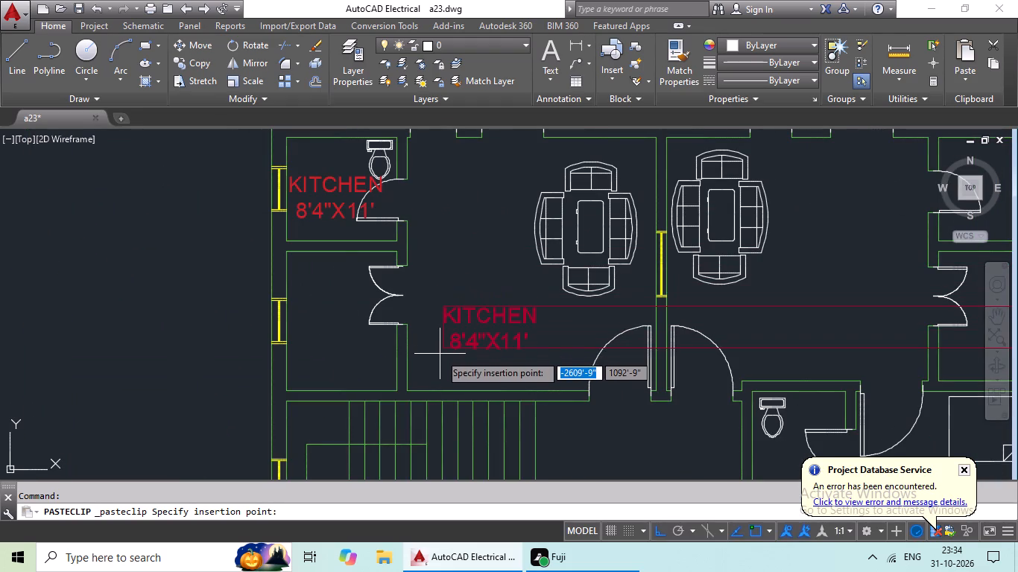
left_click(438, 355)
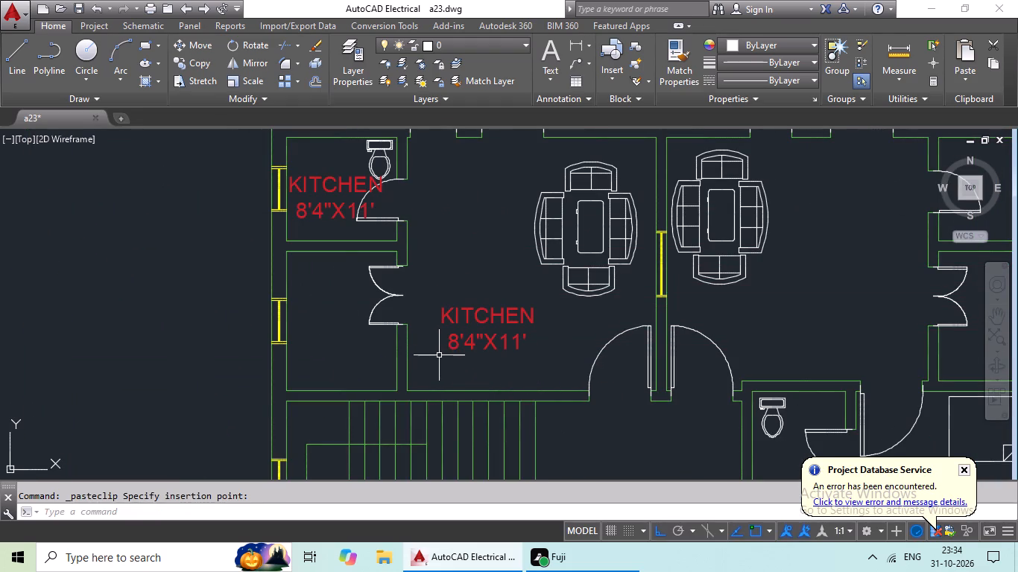
Paste another KITCHEN label into the northwest apartment's double-door room directly south of the toilet.
key("ctrl+v")
scroll(286, 343, "up", 2)
scroll(286, 343, "down", 1)
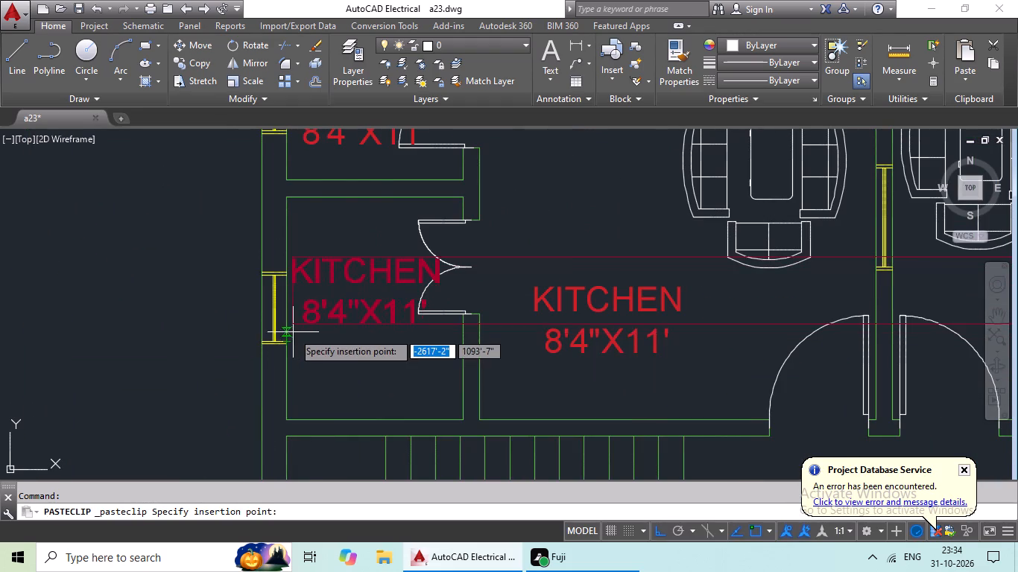
scroll(293, 332, "down", 1)
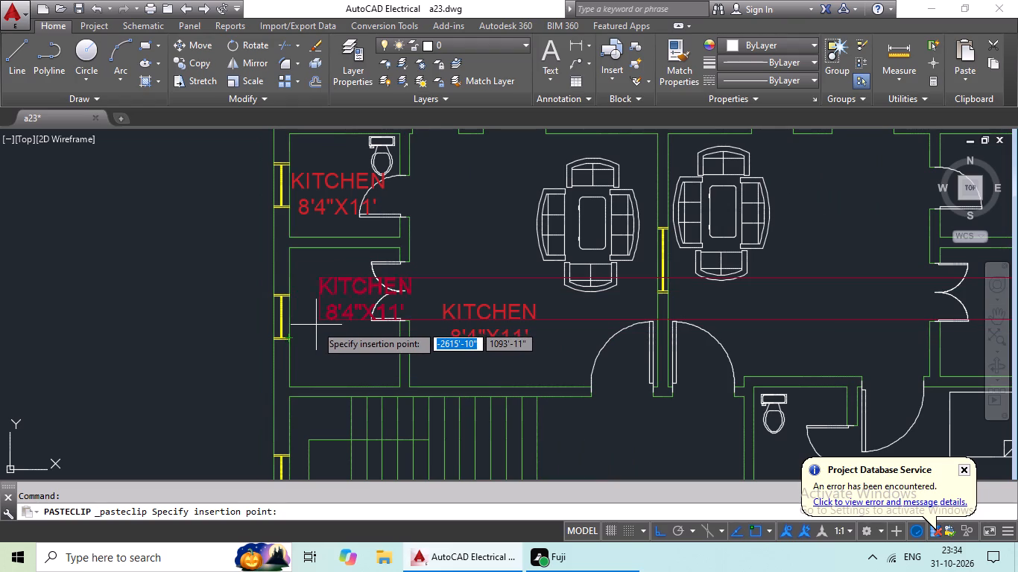
scroll(316, 325, "up", 1)
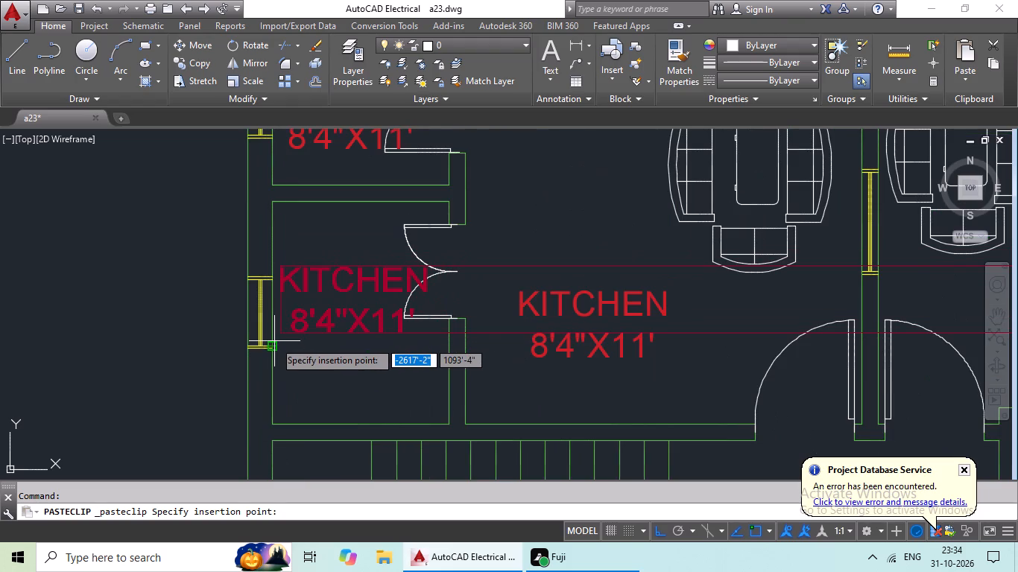
left_click(272, 329)
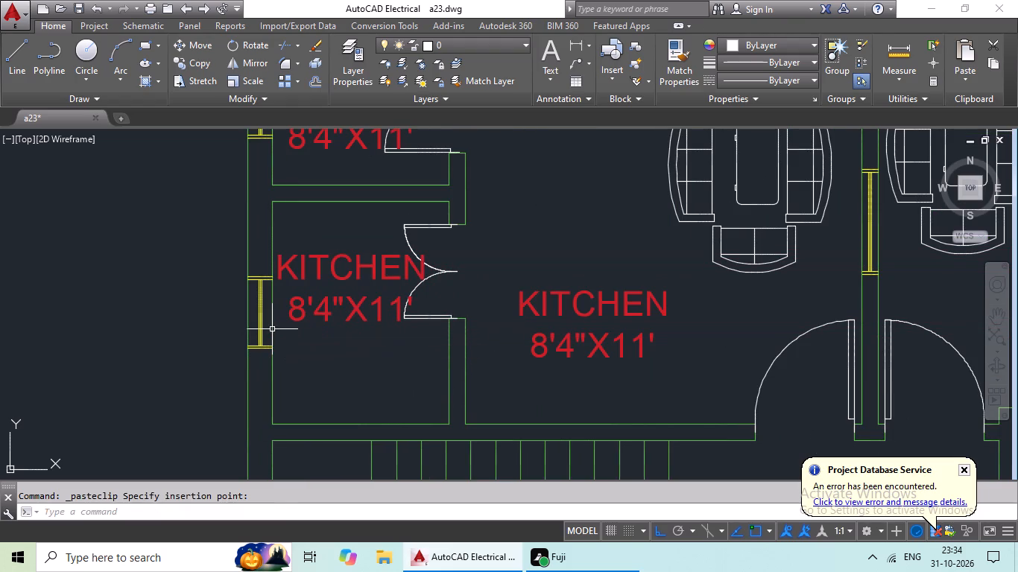
Paste another KITCHEN label into the northeast apartment's toilet, below the toilet fixture and across the door swing.
key("ctrl+v")
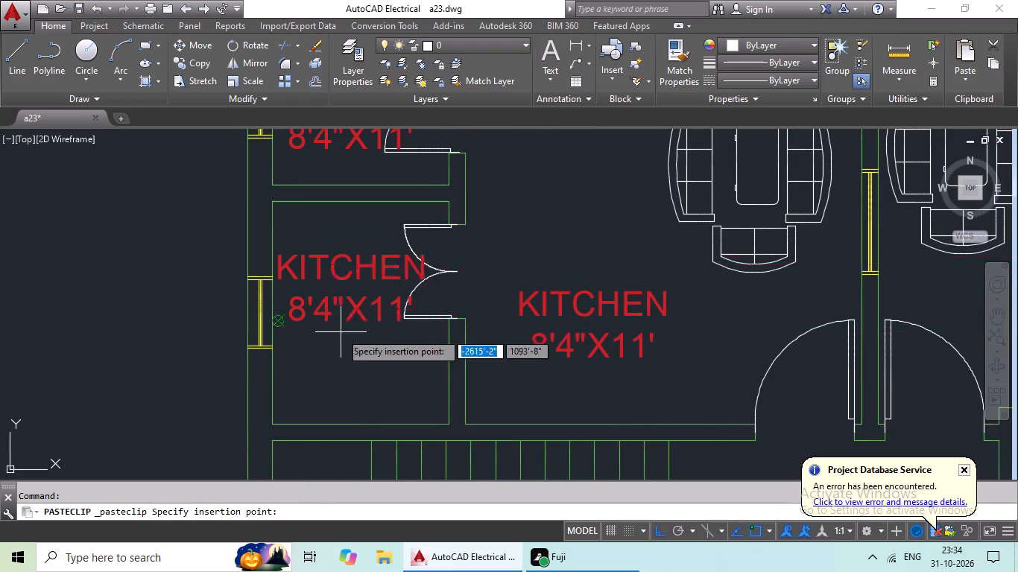
scroll(341, 332, "down", 2)
middle_click_drag(391, 331, 278, 334)
middle_click_drag(510, 313, 437, 340)
scroll(538, 299, "up", 1)
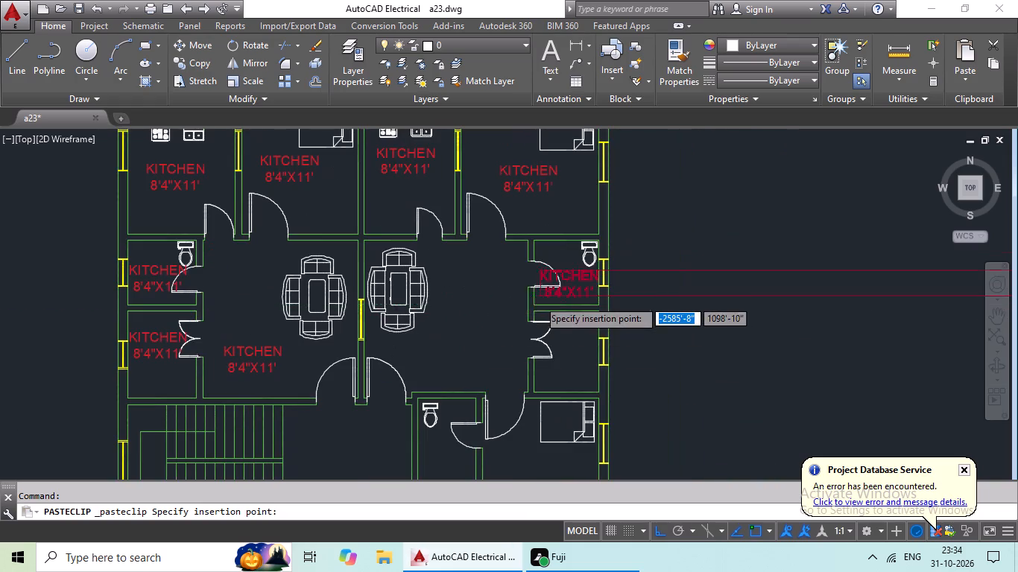
scroll(538, 299, "up", 1)
left_click(537, 295)
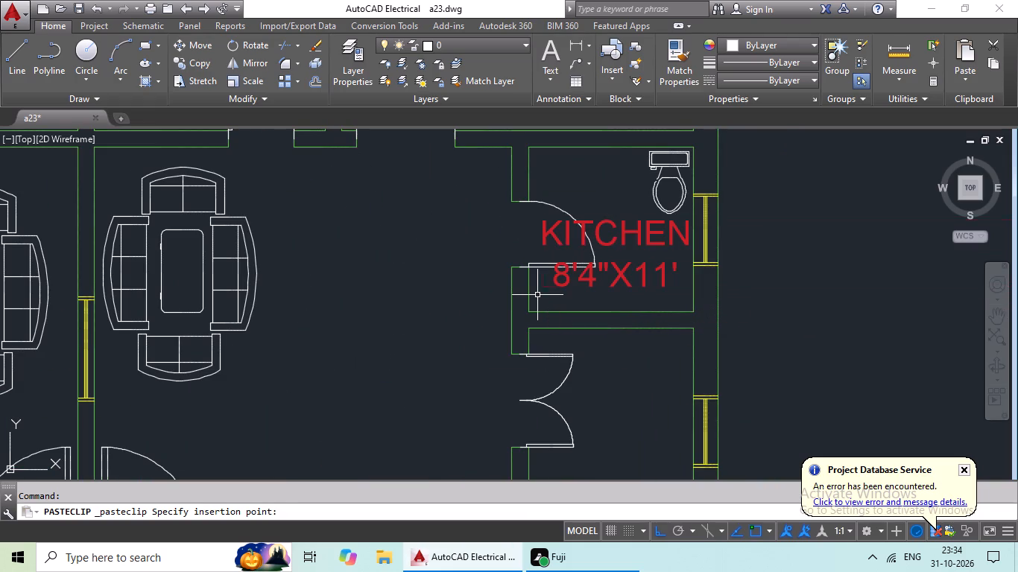
Paste another KITCHEN label into the northeast apartment's double-door room directly south of the toilet.
key("ctrl+v")
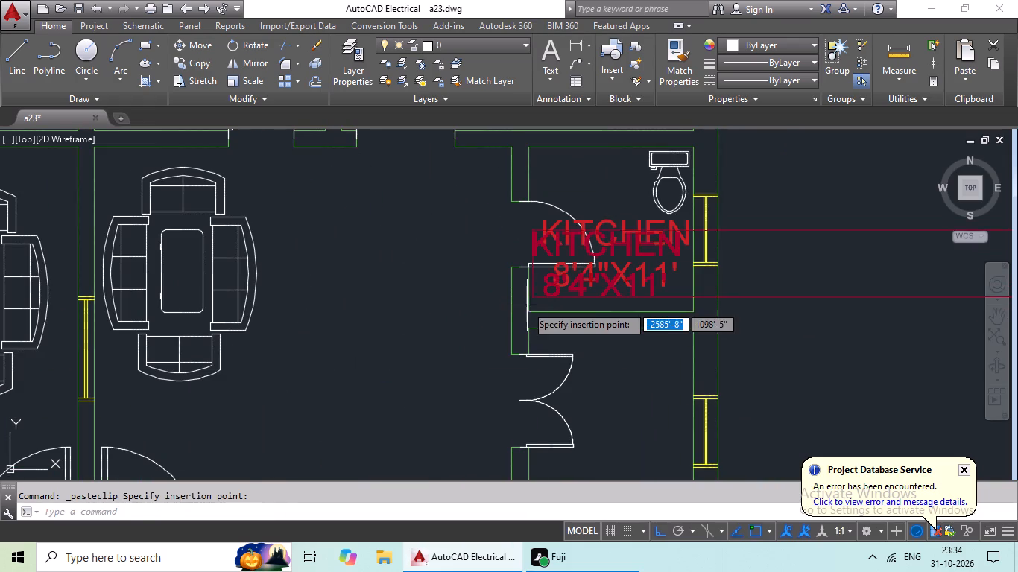
scroll(529, 312, "down", 2)
middle_click_drag(530, 317, 528, 296)
middle_click_drag(528, 315, 534, 270)
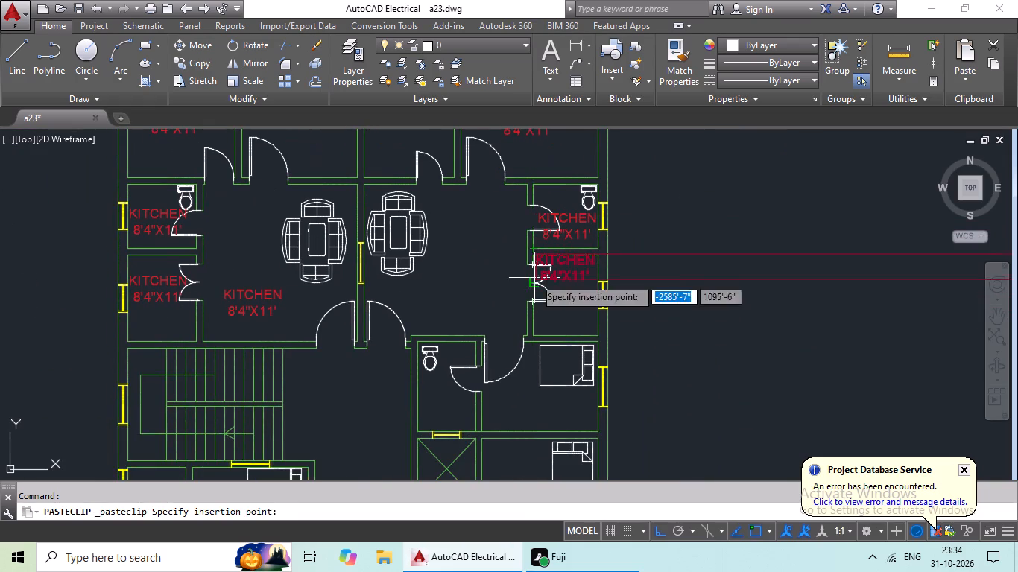
middle_click_drag(534, 277, 535, 245)
scroll(542, 287, "up", 3)
scroll(529, 261, "down", 2)
left_click(531, 235)
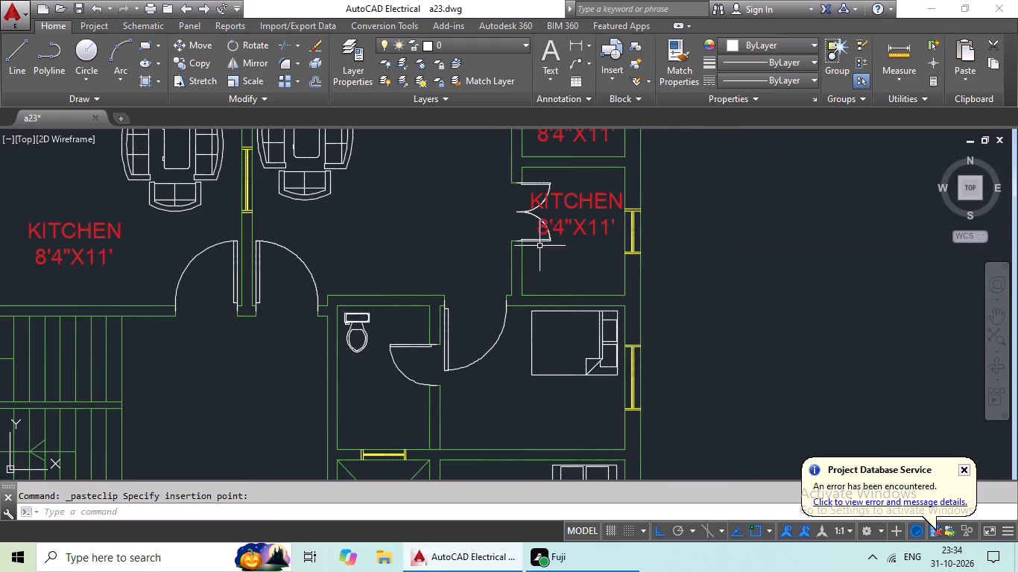
Paste another KITCHEN label into the central lobby between the staircase and the eastern toilet.
key("ctrl+v")
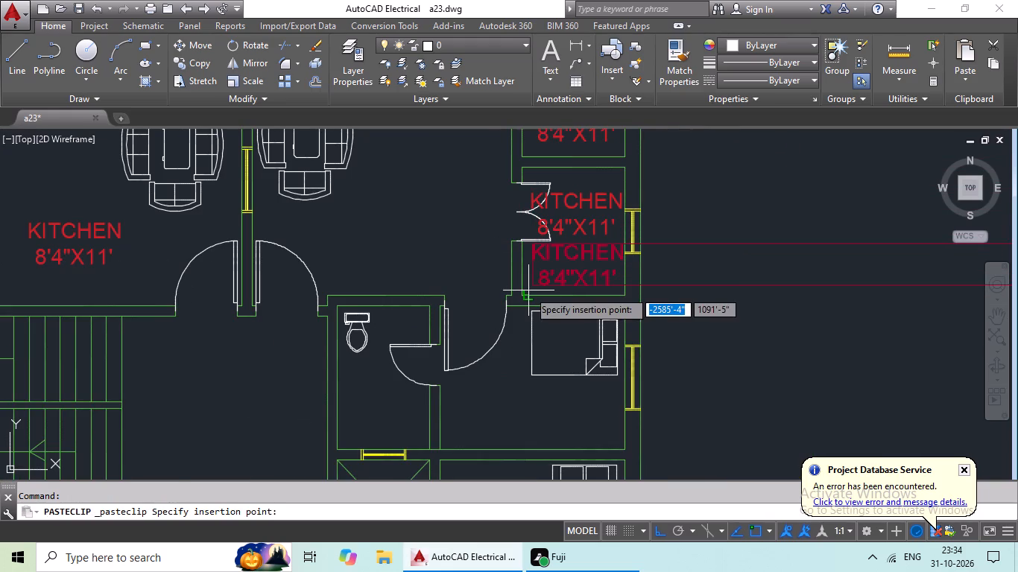
scroll(527, 292, "down", 1, "ctrl")
middle_click_drag(526, 292, 551, 250)
middle_click_drag(540, 279, 612, 238)
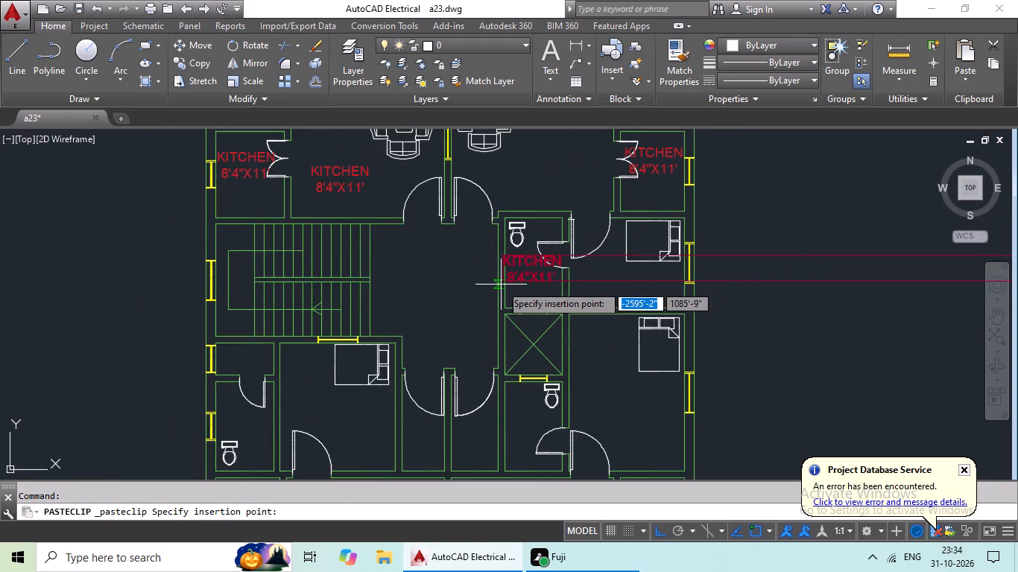
scroll(437, 297, "up", 2)
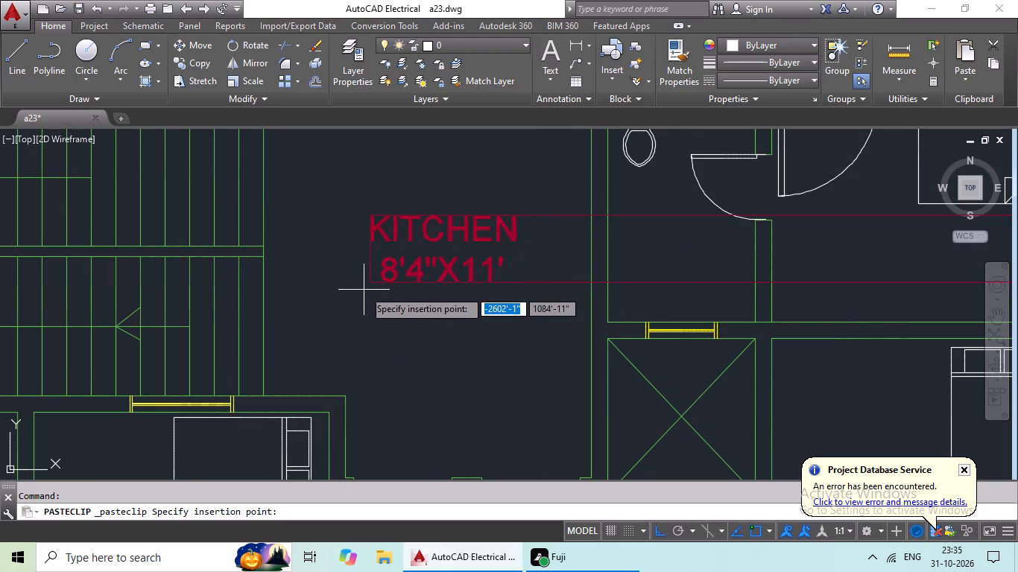
left_click(363, 289)
Paste another KITCHEN label into the toilet directly north of the crossed shaft, east of the central lobby.
key("ctrl+v")
scroll(453, 295, "down", 2)
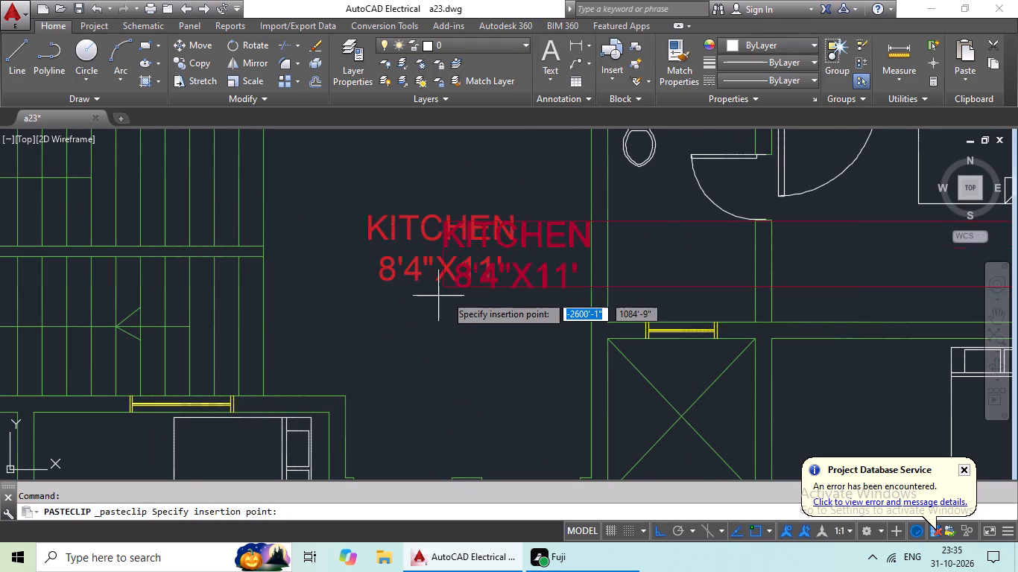
scroll(517, 294, "up", 2)
left_click(510, 290)
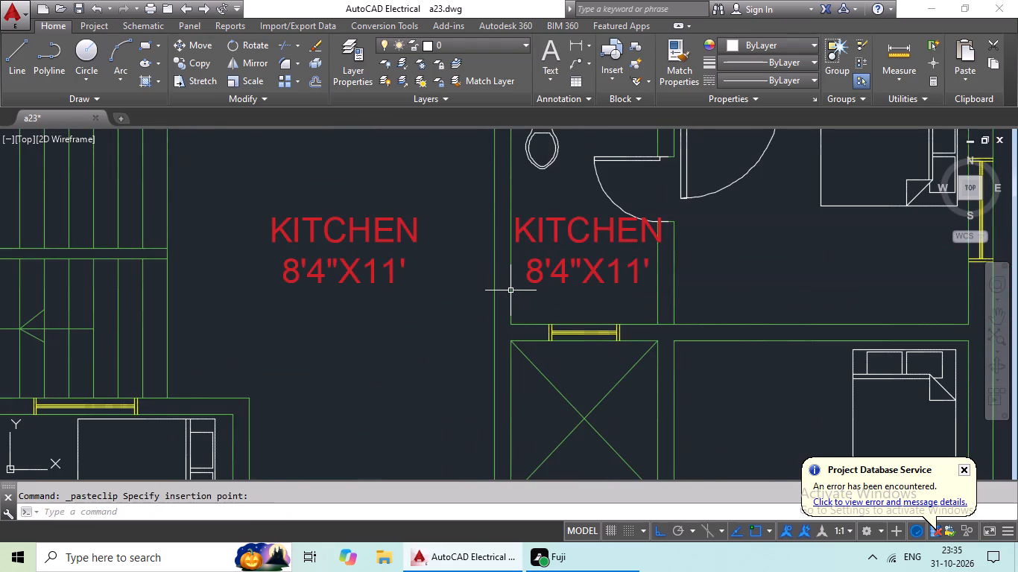
Paste another KITCHEN label into the eastern bedroom beside the toilet north of the crossed shaft, below the bed.
key("ctrl+v")
scroll(571, 304, "down", 1)
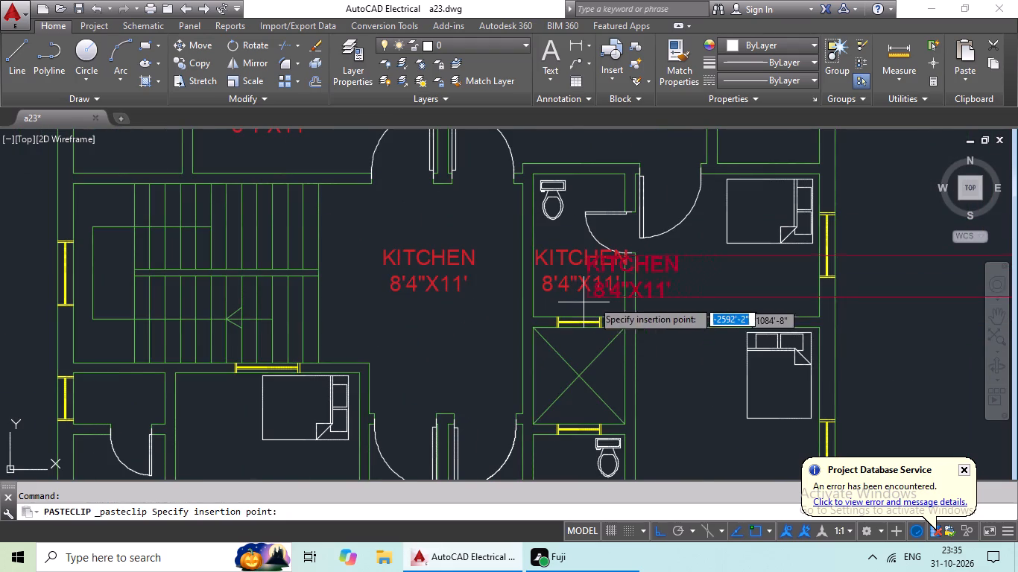
scroll(648, 296, "up", 2)
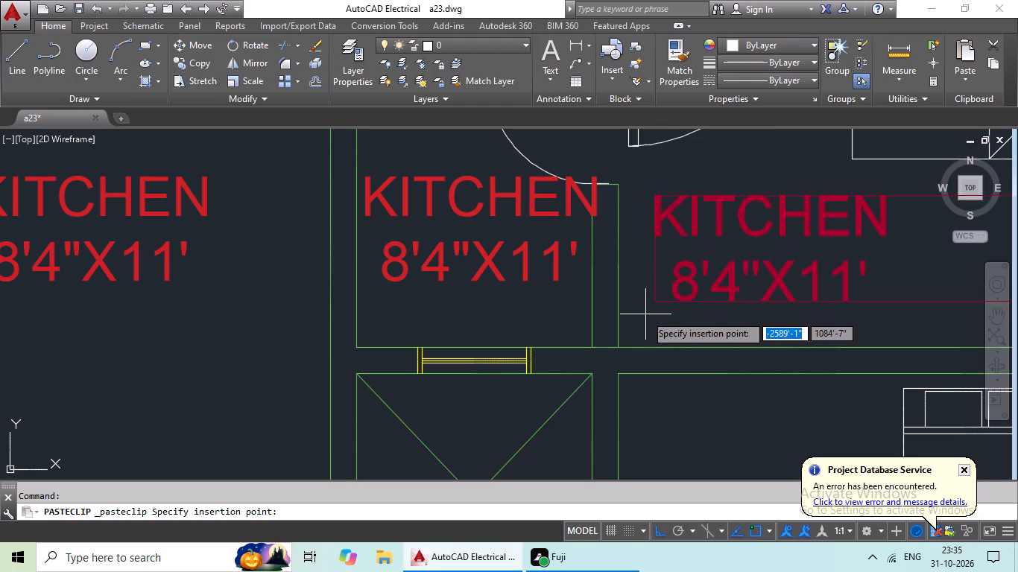
left_click(645, 315)
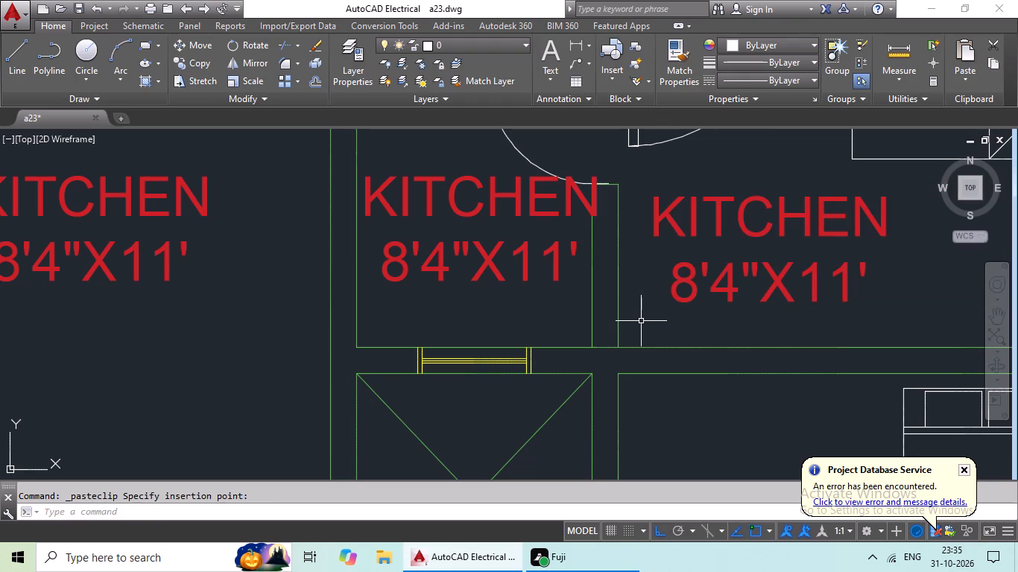
Paste another KITCHEN label into the western toilet southwest of the staircase, between the door swing and the toilet fixture.
key("ctrl+v")
scroll(641, 315, "down", 2)
middle_click_drag(641, 314, 645, 266)
middle_click_drag(547, 322, 555, 308)
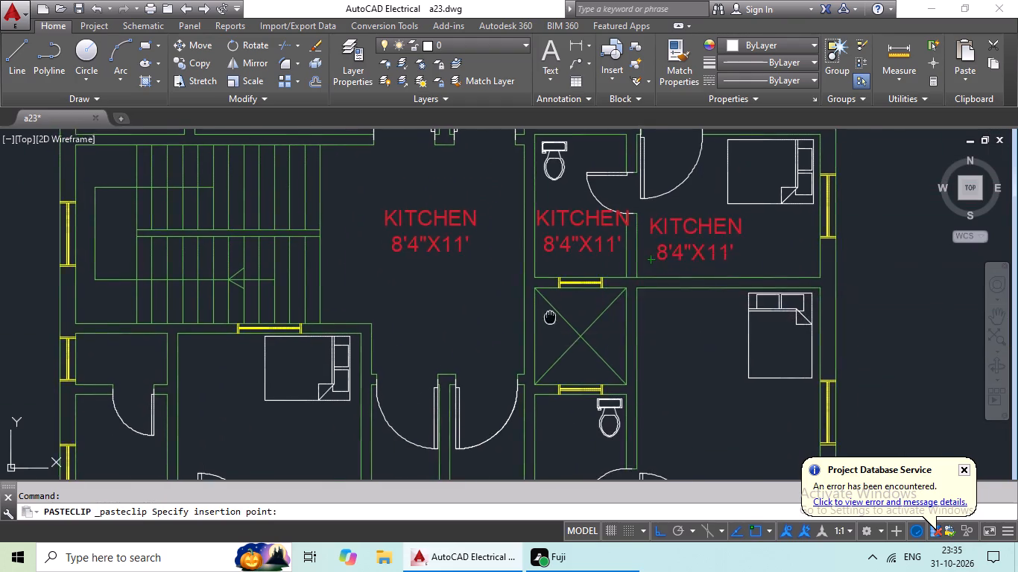
middle_click_drag(555, 308, 598, 254)
middle_click_drag(453, 310, 612, 340)
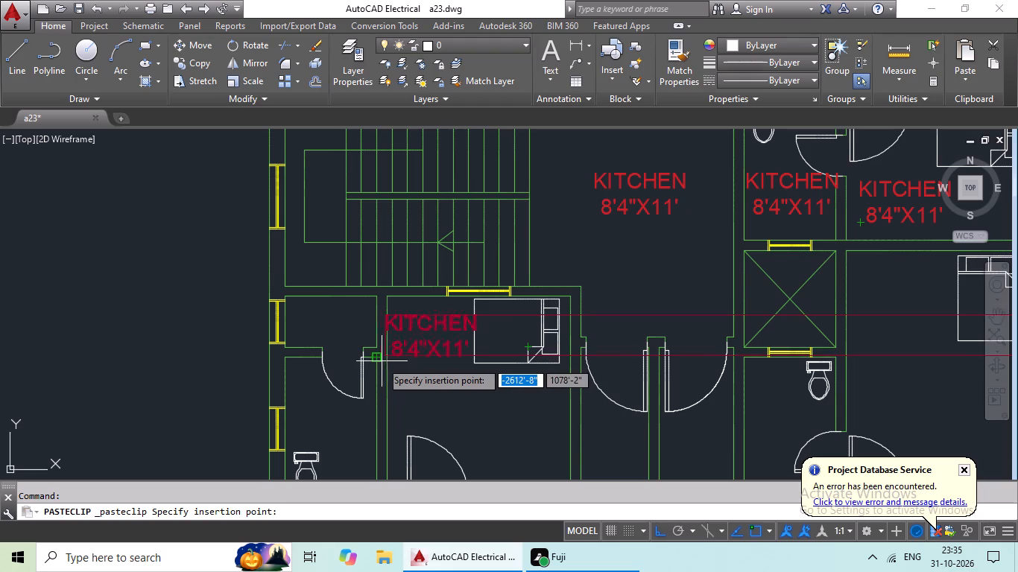
middle_click_drag(370, 363, 398, 293)
scroll(310, 369, "up", 1)
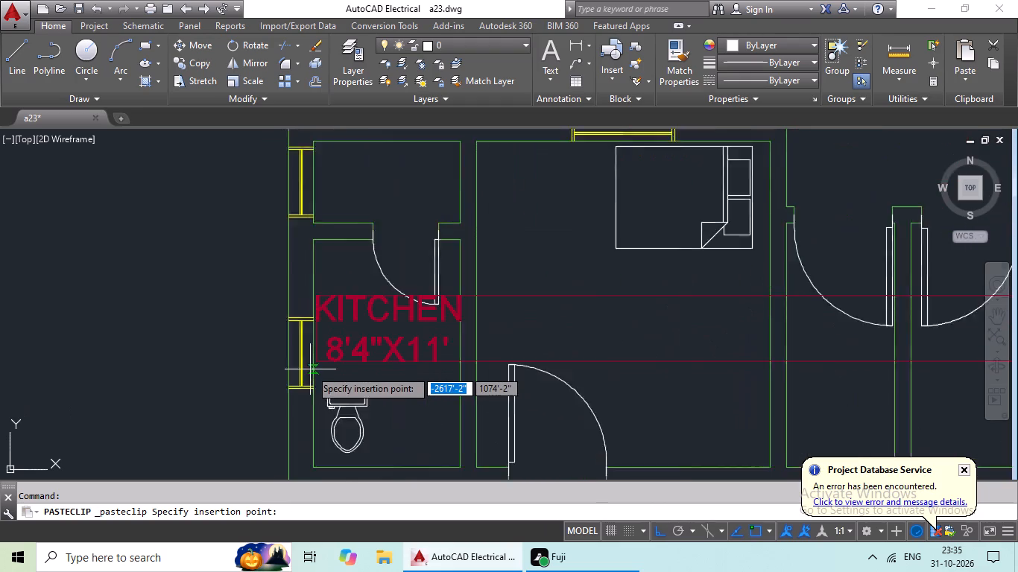
scroll(310, 369, "up", 1)
left_click(312, 375)
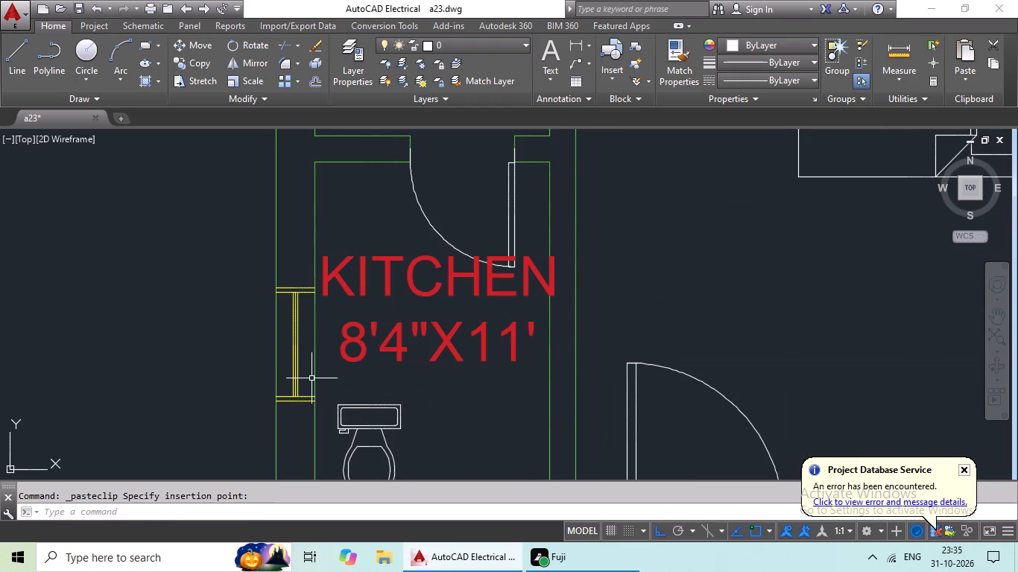
Paste another KITCHEN label into the bedroom directly south of the staircase, between the bed and the door swing.
key("ctrl+v")
scroll(434, 378, "down", 1)
middle_click_drag(457, 369, 366, 373)
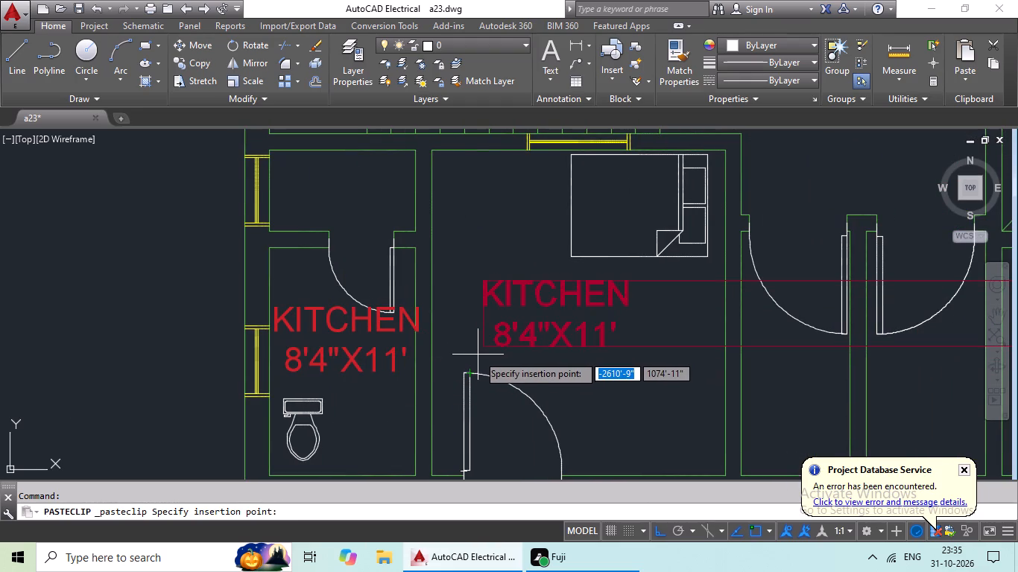
left_click(464, 355)
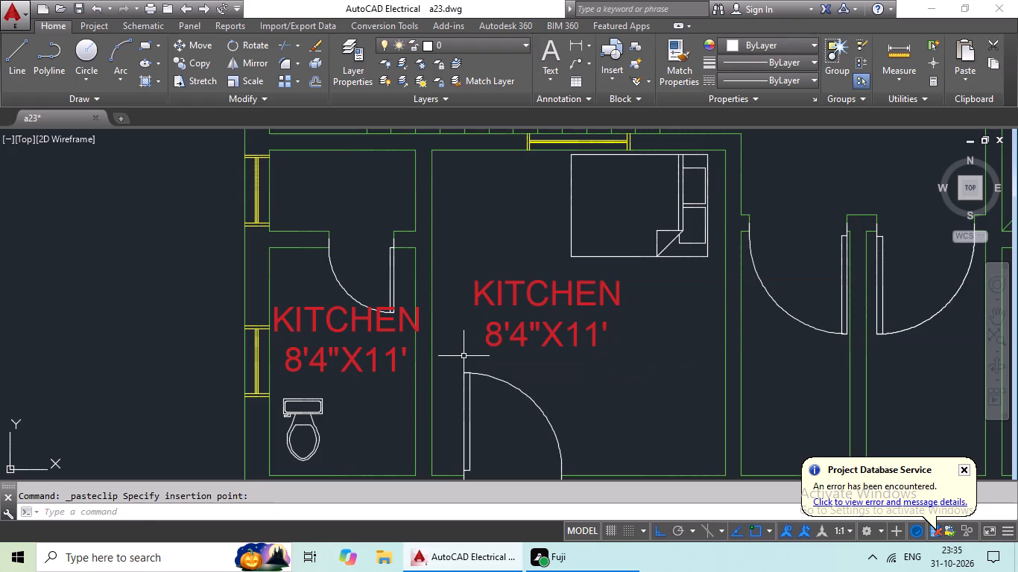
Paste another KITCHEN label into the toilet directly south of the crossed shaft, below the toilet fixture.
key("ctrl+v")
middle_click_drag(563, 338, 402, 359)
scroll(487, 349, "down", 1)
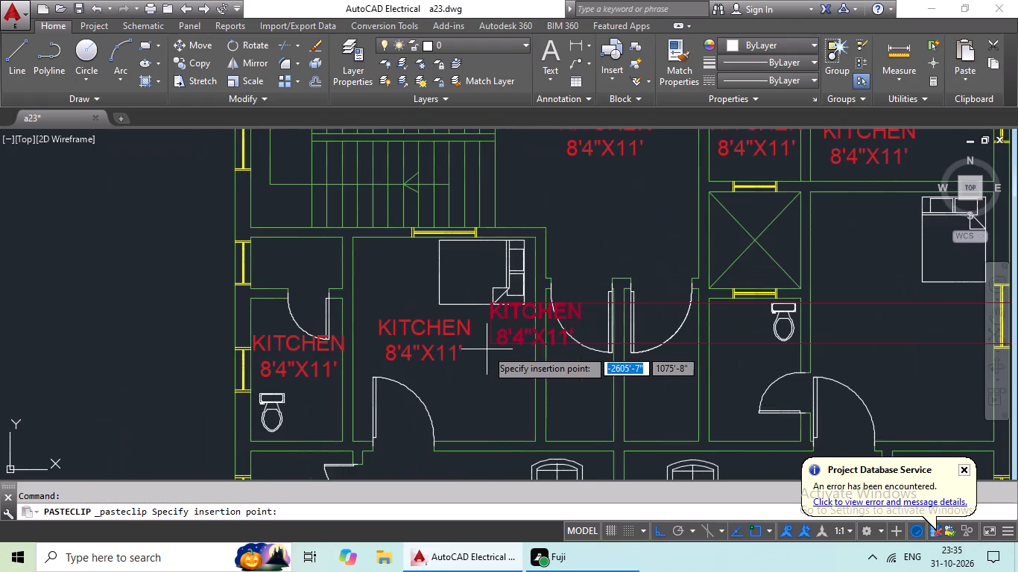
middle_click_drag(551, 348, 452, 352)
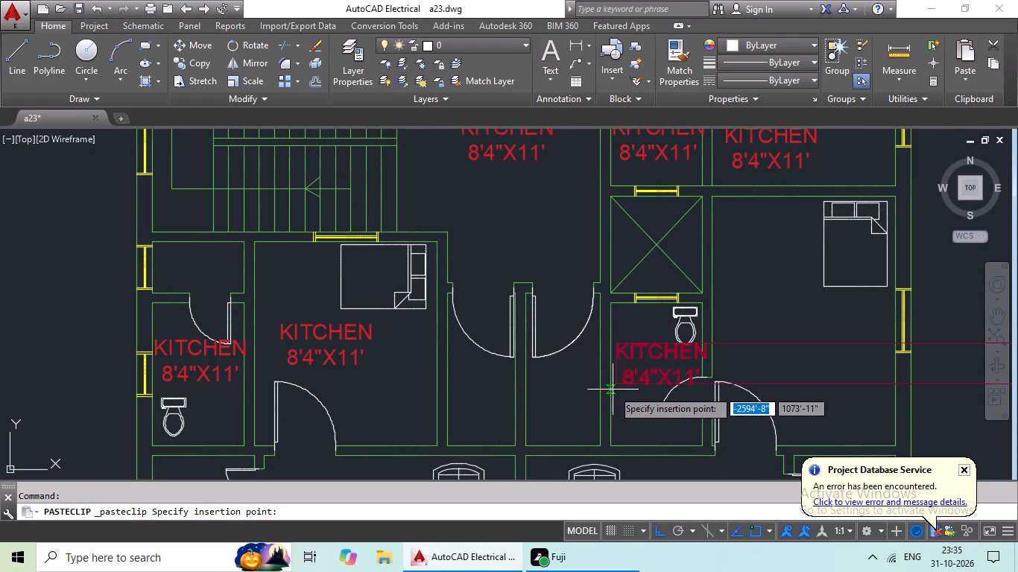
left_click(611, 390)
Paste another KITCHEN label into the eastern bedroom beside the toilet south of the crossed shaft, above the door swing.
key("ctrl+v")
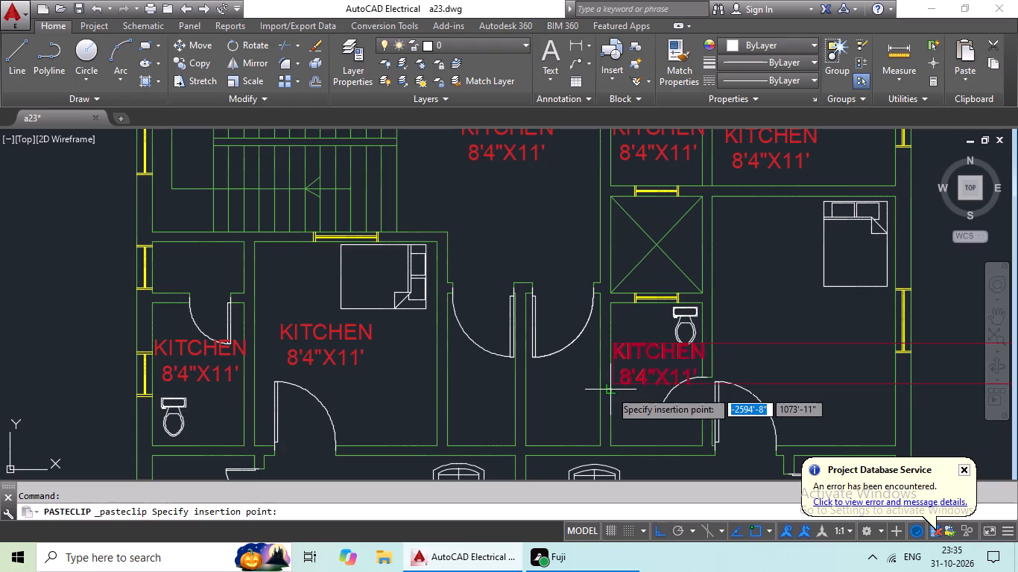
middle_click_drag(635, 380, 436, 393)
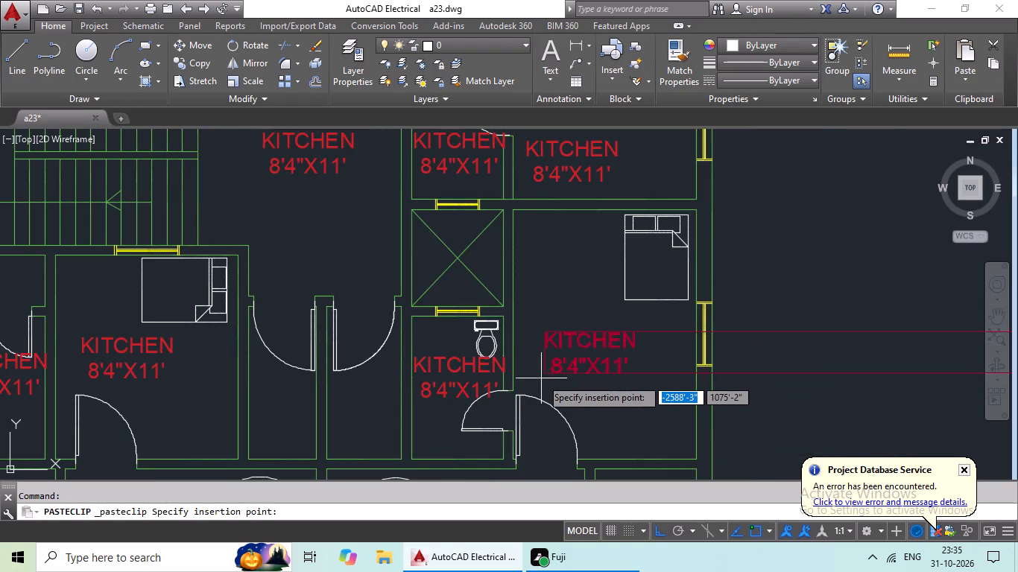
left_click(532, 378)
Paste another KITCHEN label into the small double-door room on the west side of the southwest apartment.
key("ctrl+v")
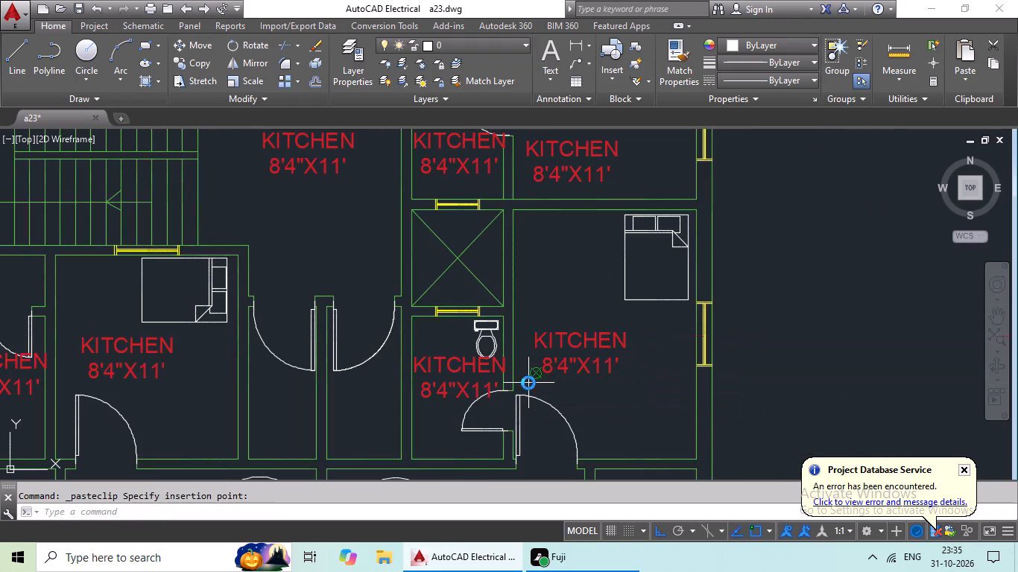
middle_click_drag(527, 393, 557, 345)
middle_click_drag(545, 394, 624, 272)
scroll(622, 288, "down", 2)
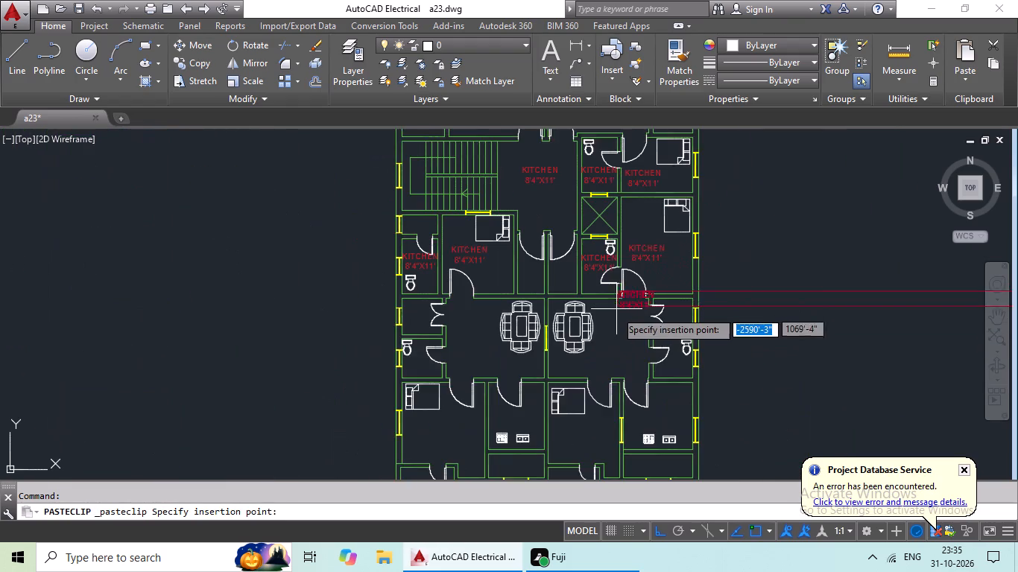
middle_click_drag(615, 311, 640, 295)
scroll(480, 320, "up", 1)
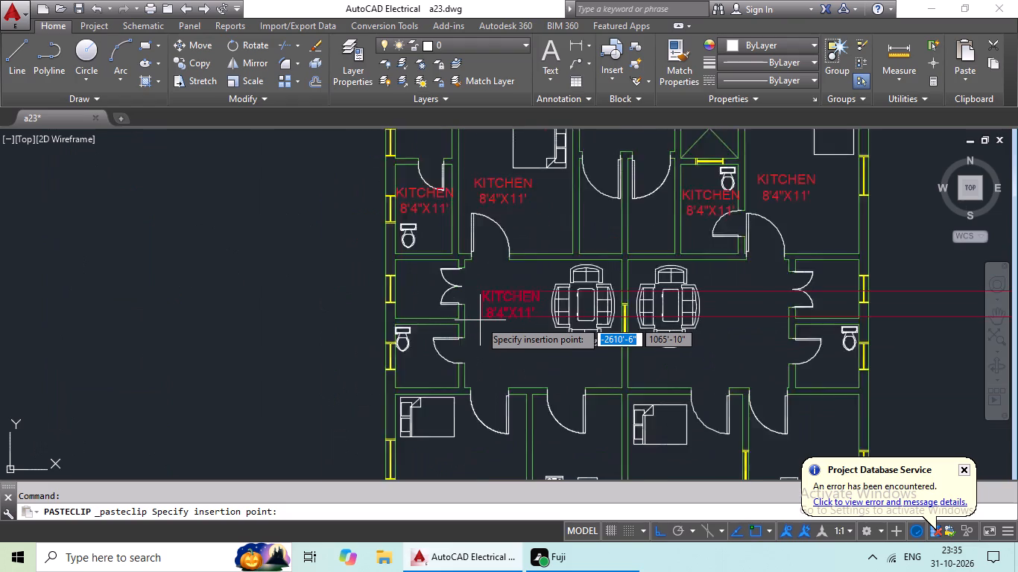
scroll(480, 320, "up", 1)
scroll(350, 300, "up", 1)
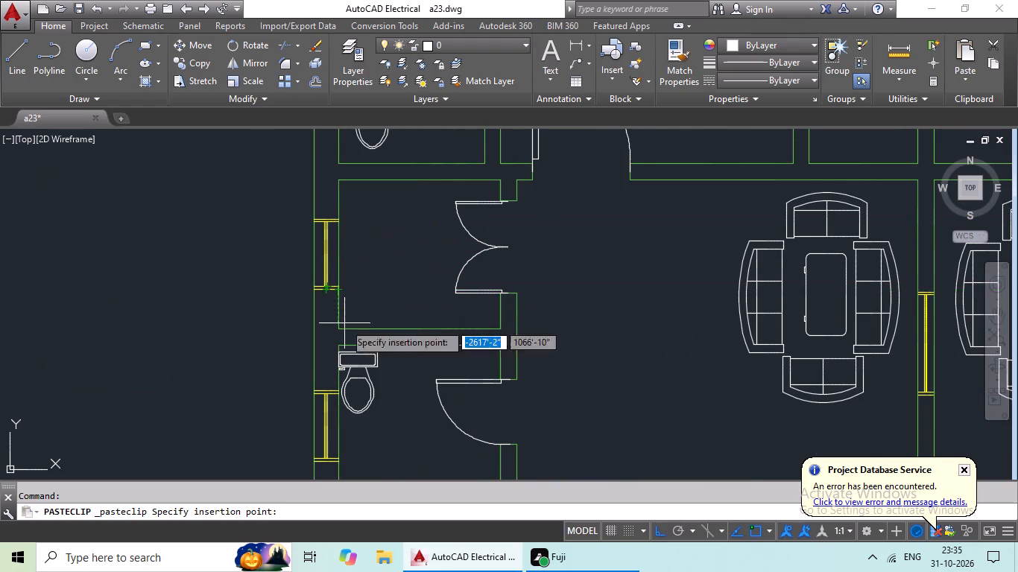
middle_click_drag(345, 352, 354, 331)
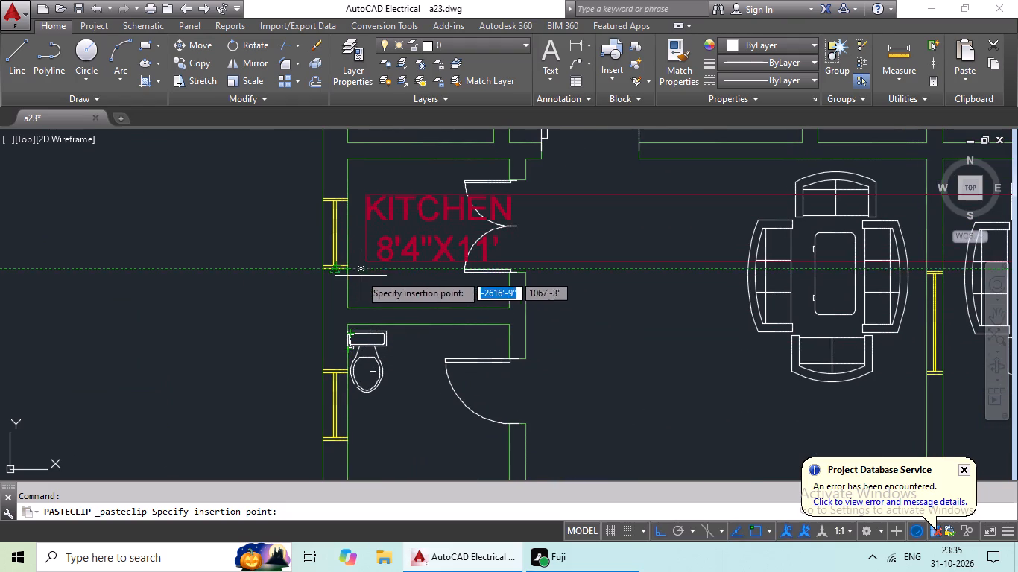
left_click(347, 264)
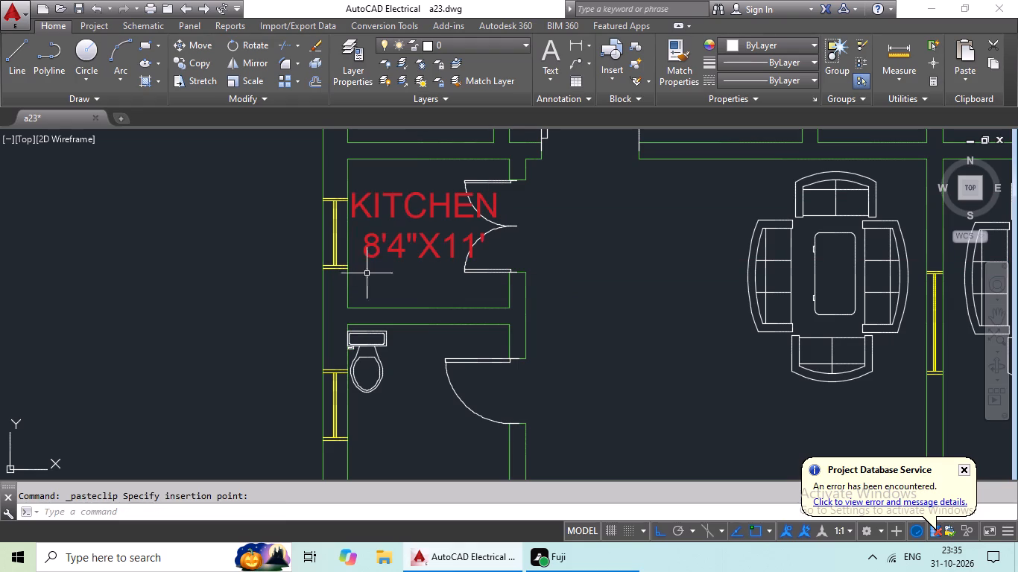
Paste another KITCHEN label into the toilet directly south of the southwest apartment's double-door room, below the toilet fixture.
key("ctrl+v")
middle_click_drag(389, 311, 405, 238)
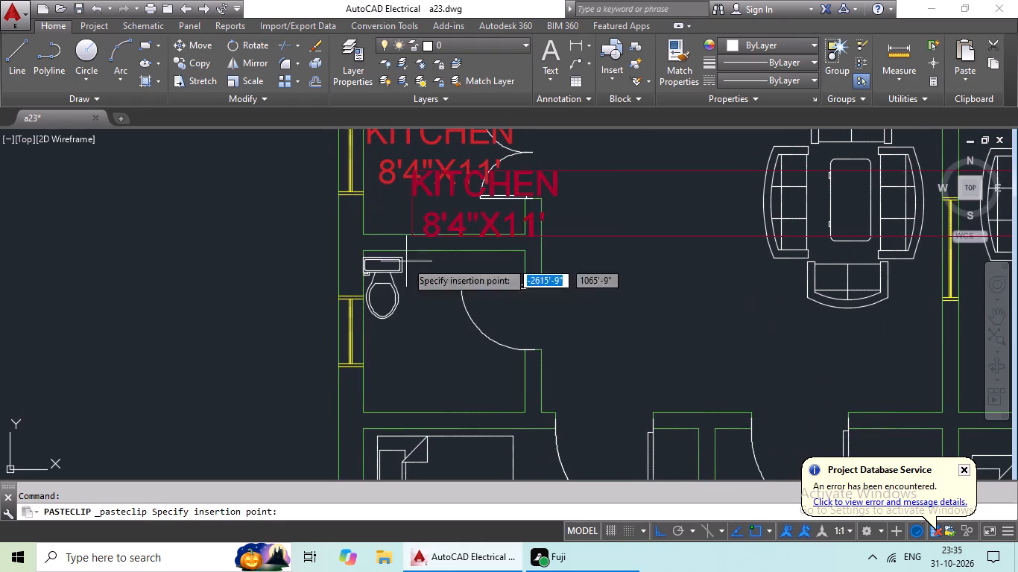
left_click(355, 395)
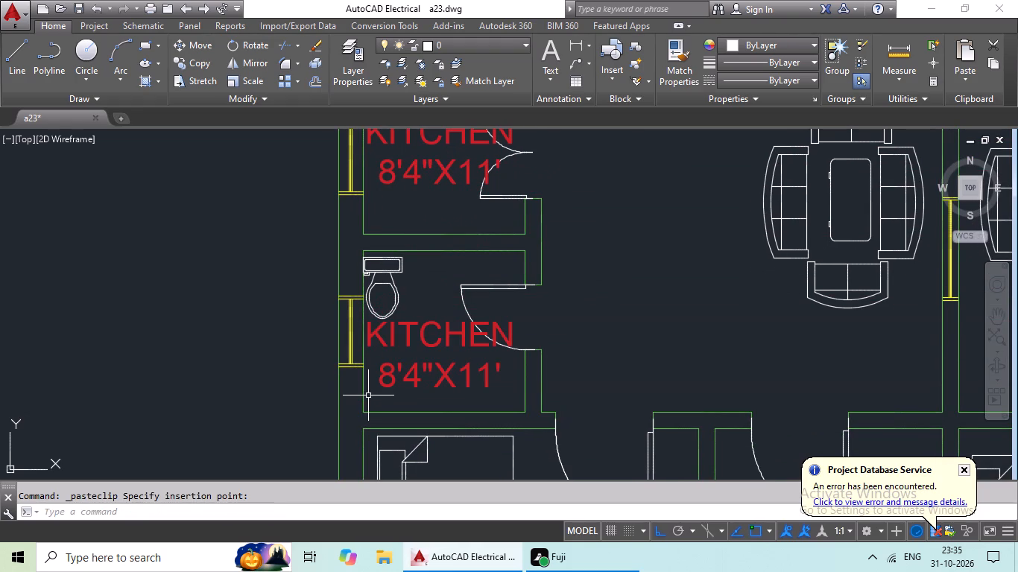
Paste another KITCHEN label into the southwest apartment's living room, southwest of the sofa set and east of the toilet.
key("ctrl+v")
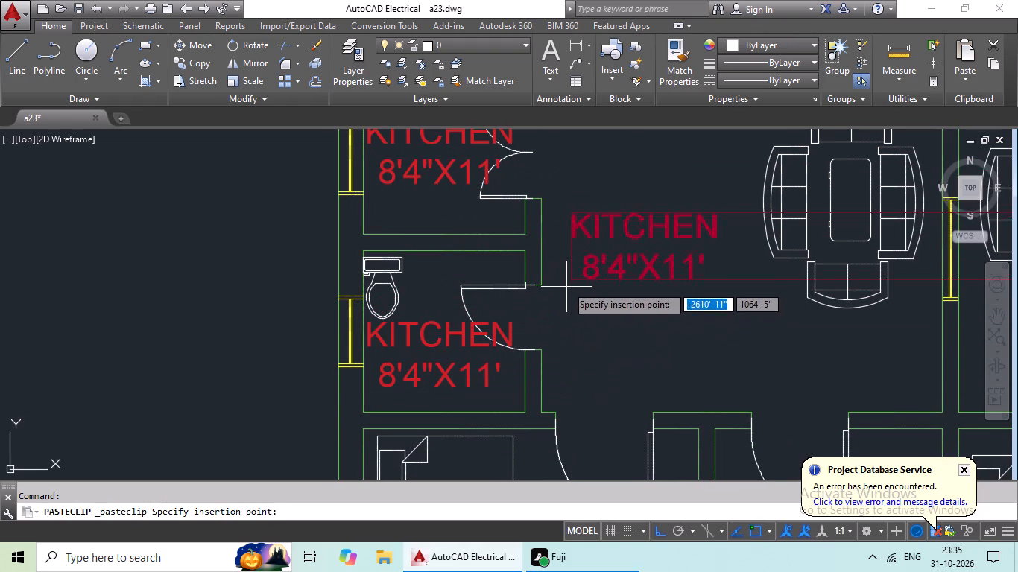
left_click_drag(569, 338, 578, 339)
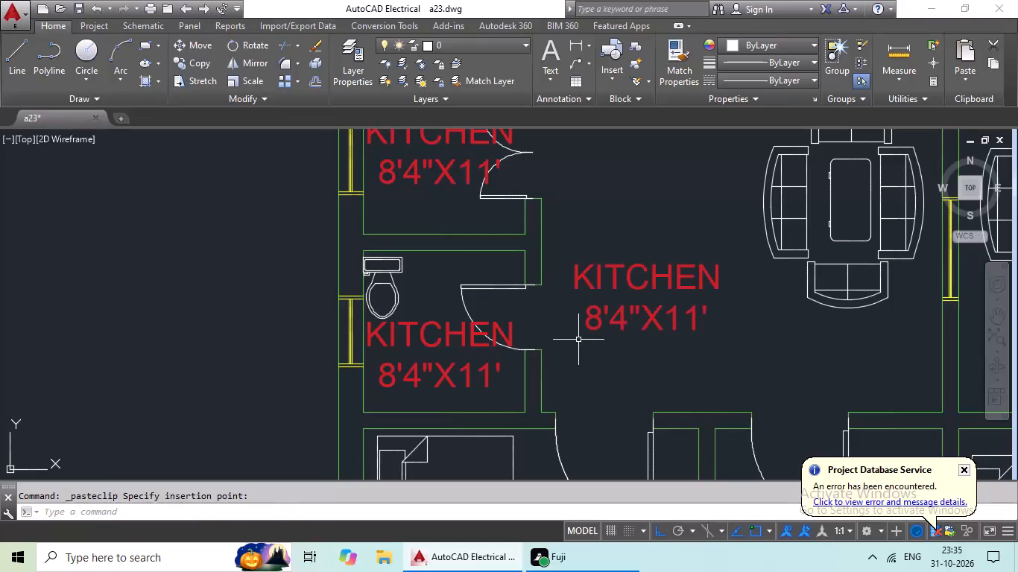
Paste another KITCHEN label into the southeast apartment's living room, southeast of the sofa set and above the southern doors.
key("ctrl+v")
scroll(572, 355, "down", 2)
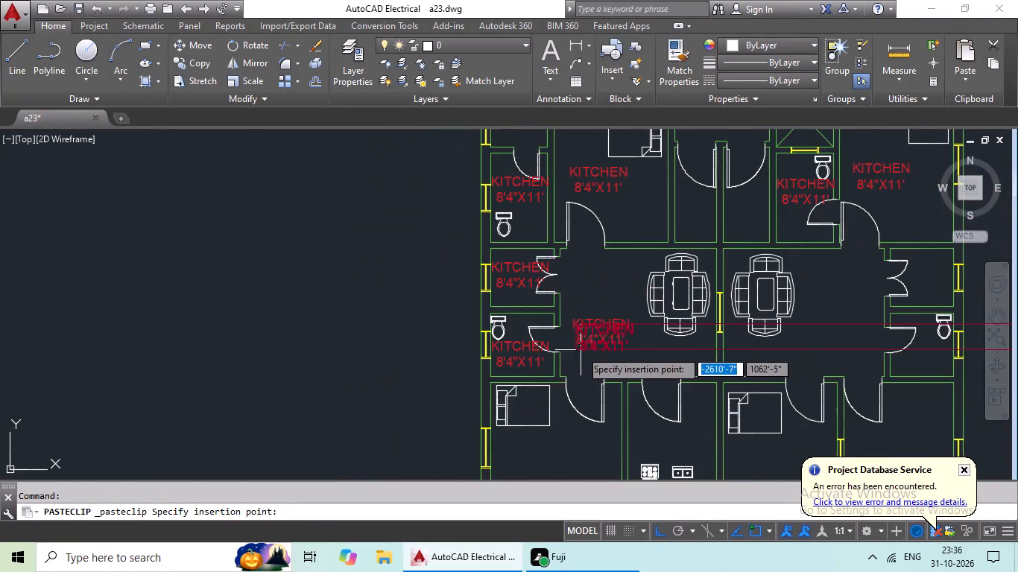
middle_click_drag(593, 328, 480, 293)
scroll(718, 337, "up", 2)
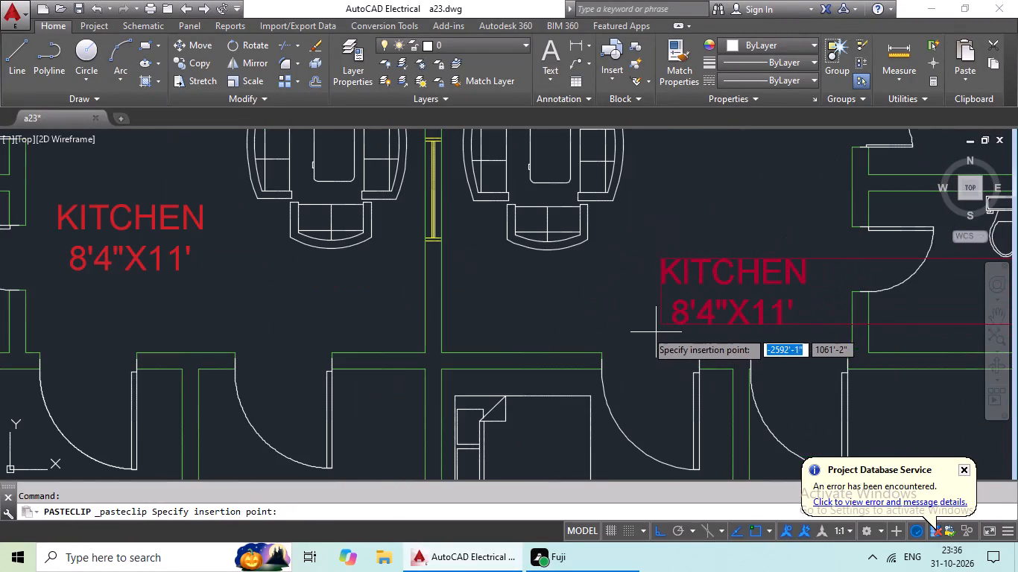
left_click(621, 320)
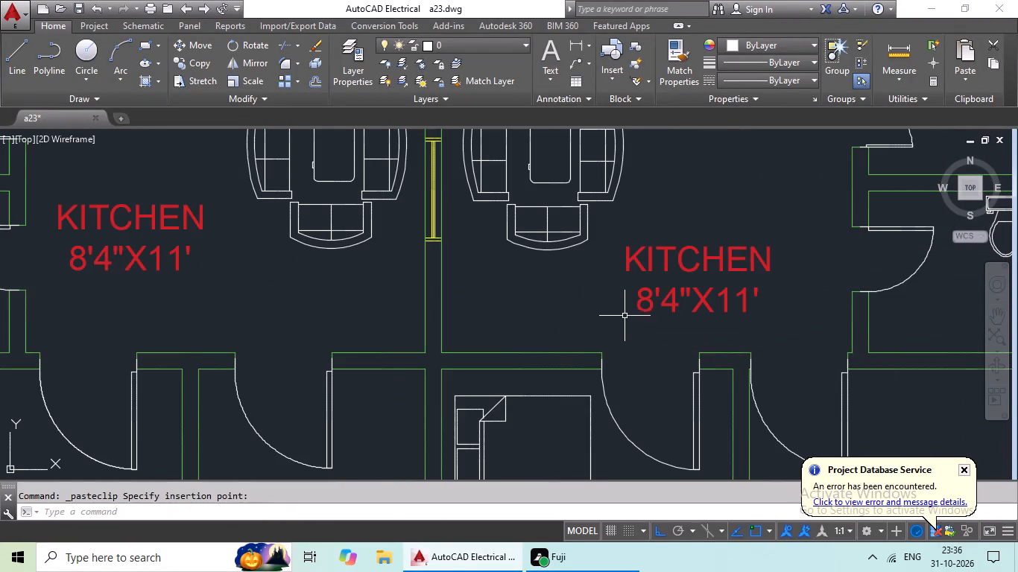
Paste another KITCHEN label into the southwest corner bedroom, below the bed and above the small southern room's door.
key("ctrl+v")
scroll(528, 317, "down", 1)
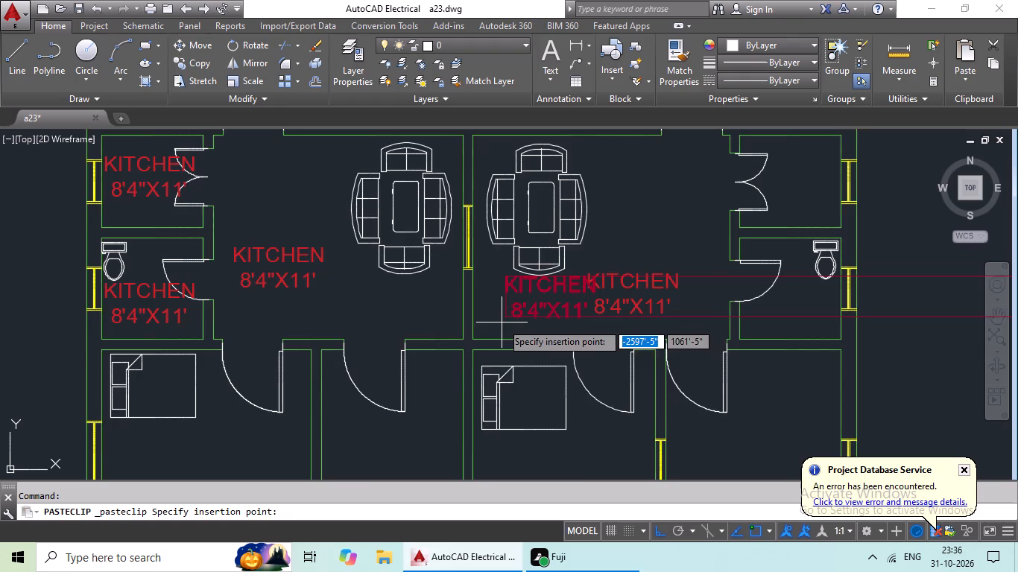
middle_click_drag(503, 320, 525, 211)
middle_click_drag(521, 244, 527, 215)
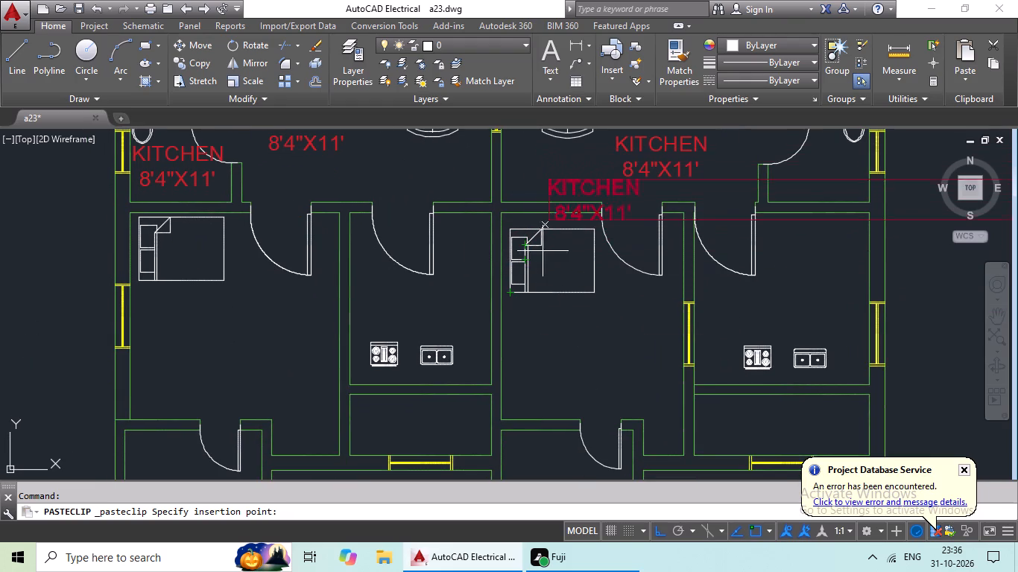
middle_click_drag(516, 326, 533, 237)
scroll(533, 239, "down", 1)
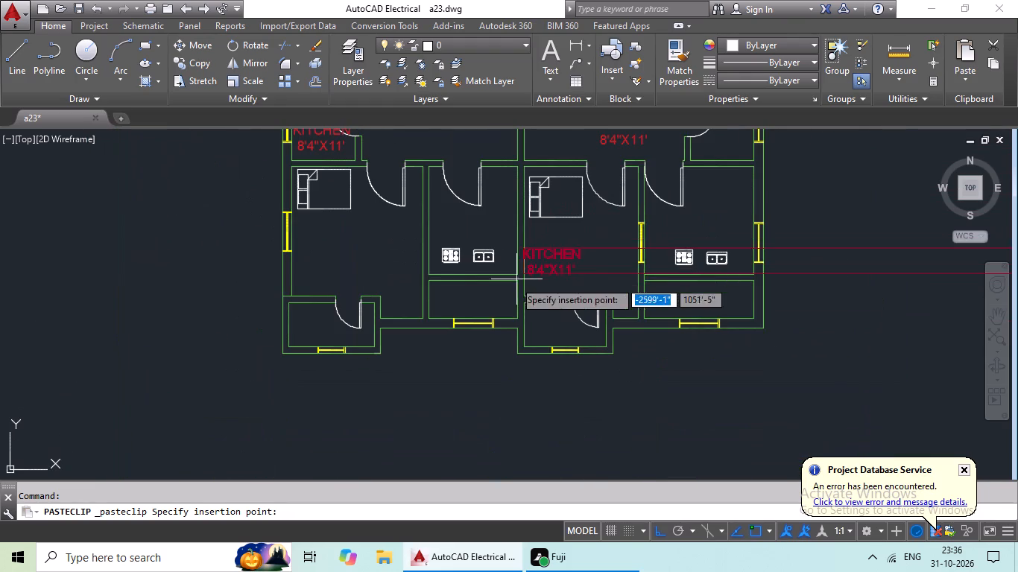
scroll(366, 264, "up", 2)
scroll(329, 267, "down", 1)
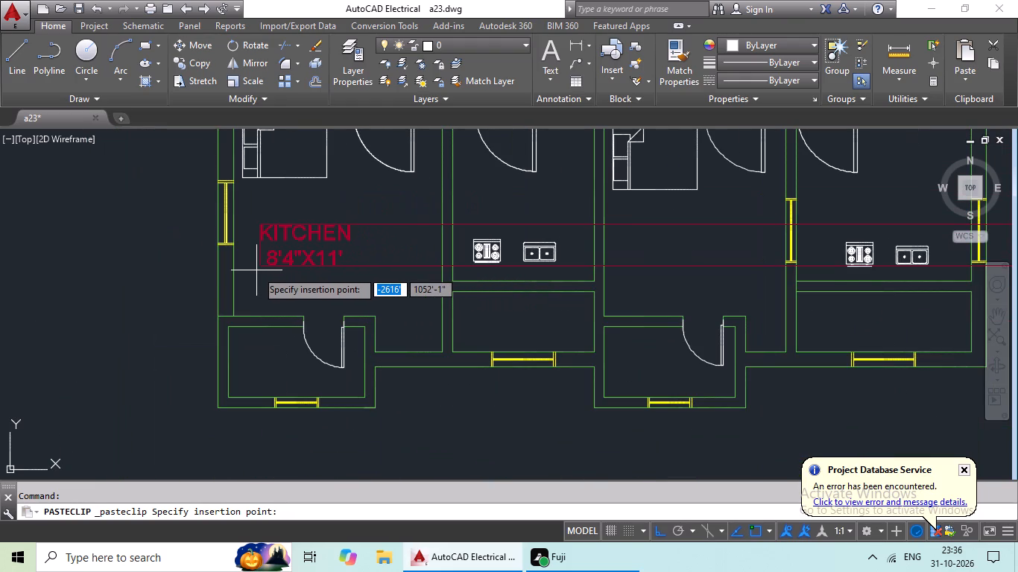
left_click(256, 270)
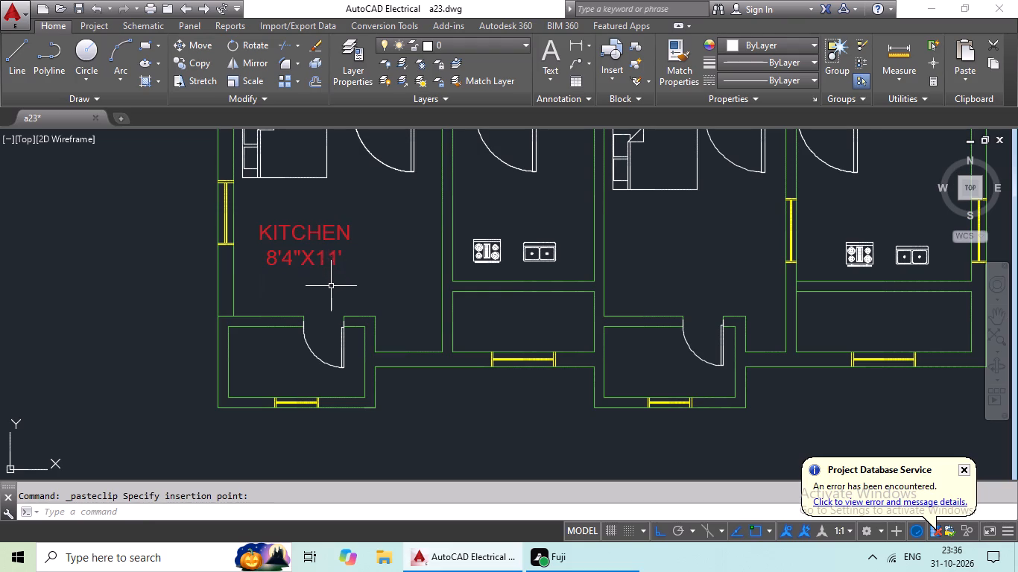
Paste another KITCHEN label into the southwest apartment's kitchen, just above the stove and sink.
key("ctrl+v")
scroll(348, 261, "down", 2)
middle_click_drag(363, 270, 261, 289)
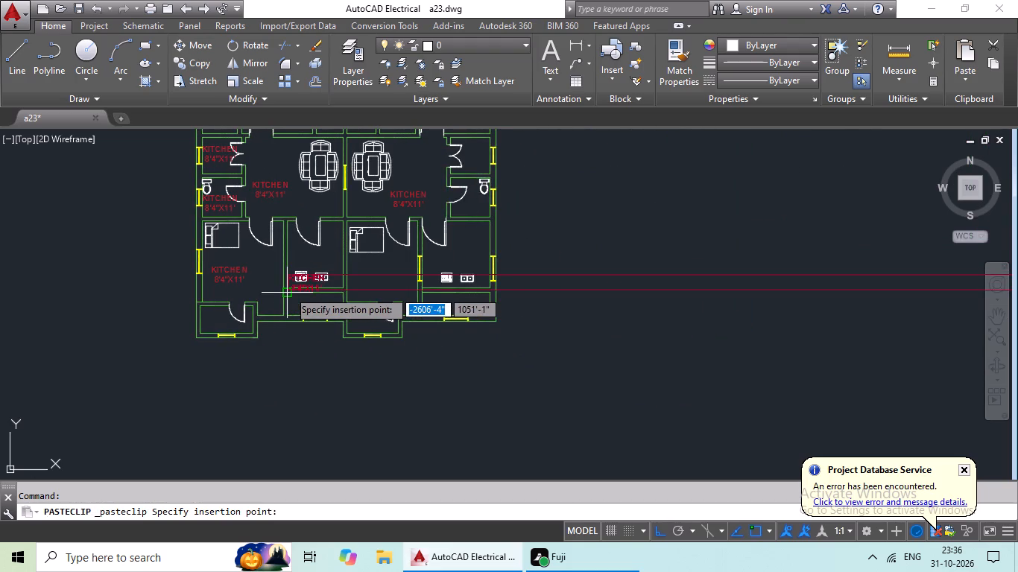
scroll(293, 267, "up", 5)
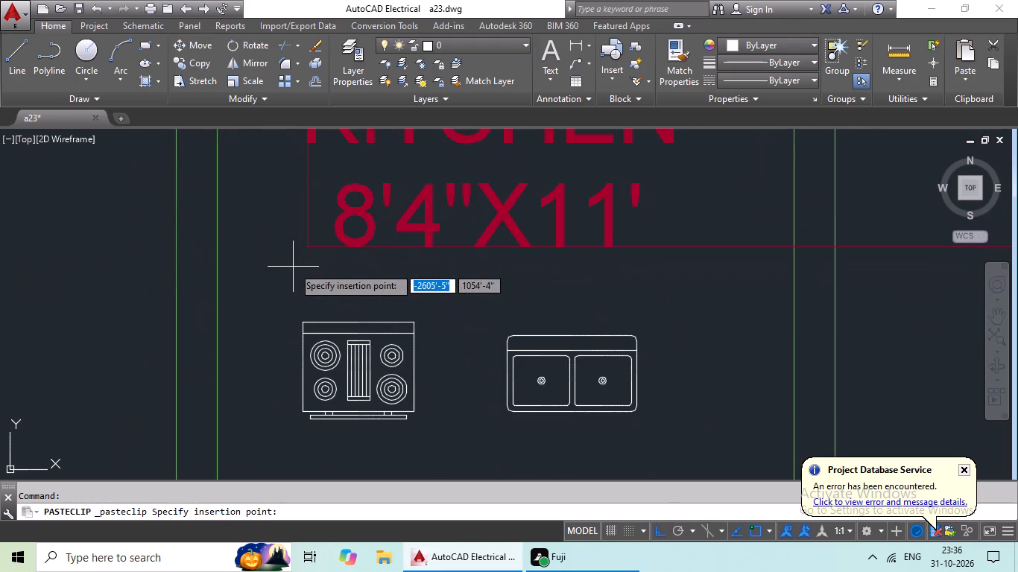
scroll(288, 274, "down", 1)
left_click(297, 270)
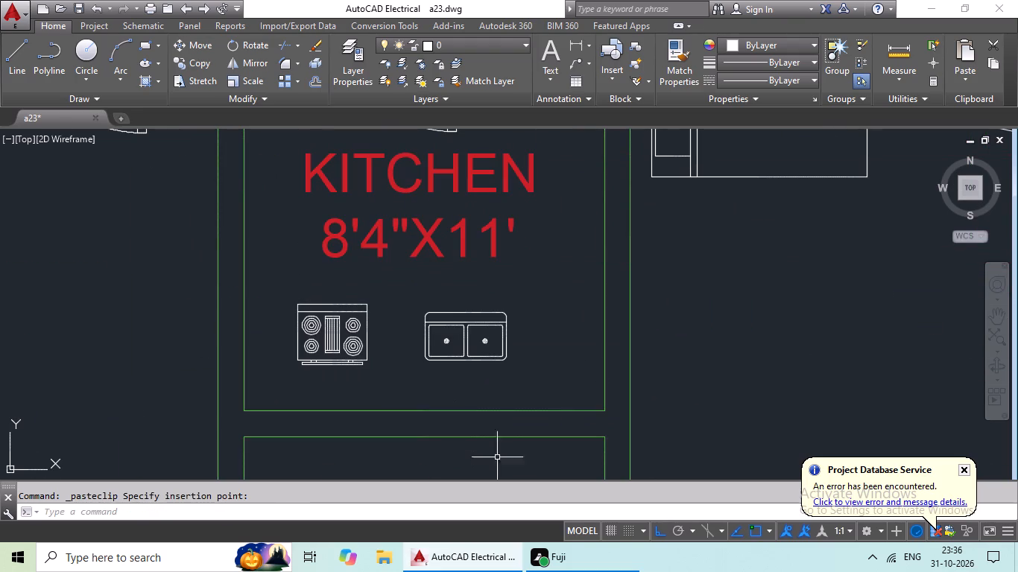
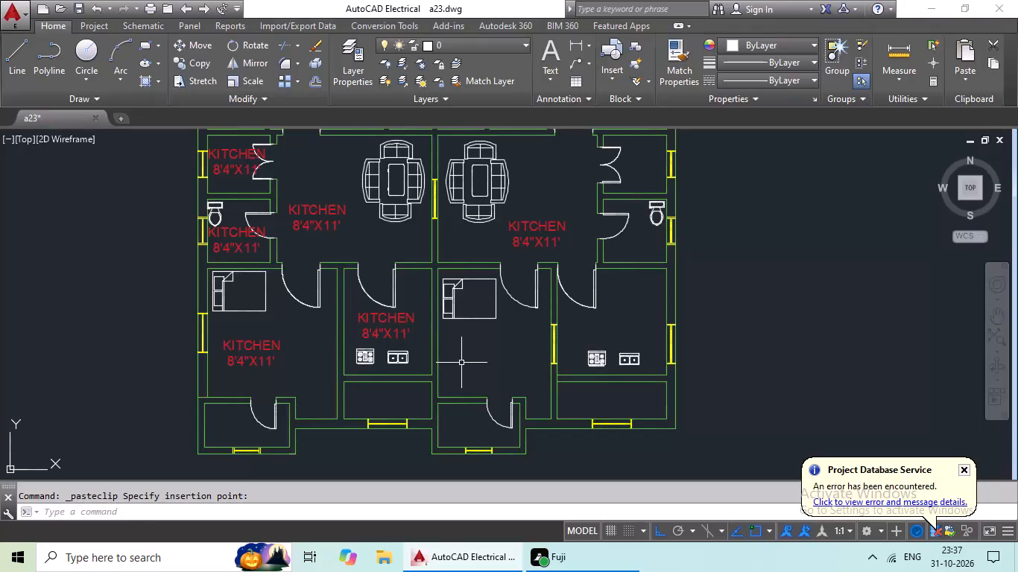
Paste another KITCHEN label into the southeast apartment's bedroom, just below the bed.
key("ctrl+v")
scroll(460, 363, "up", 3)
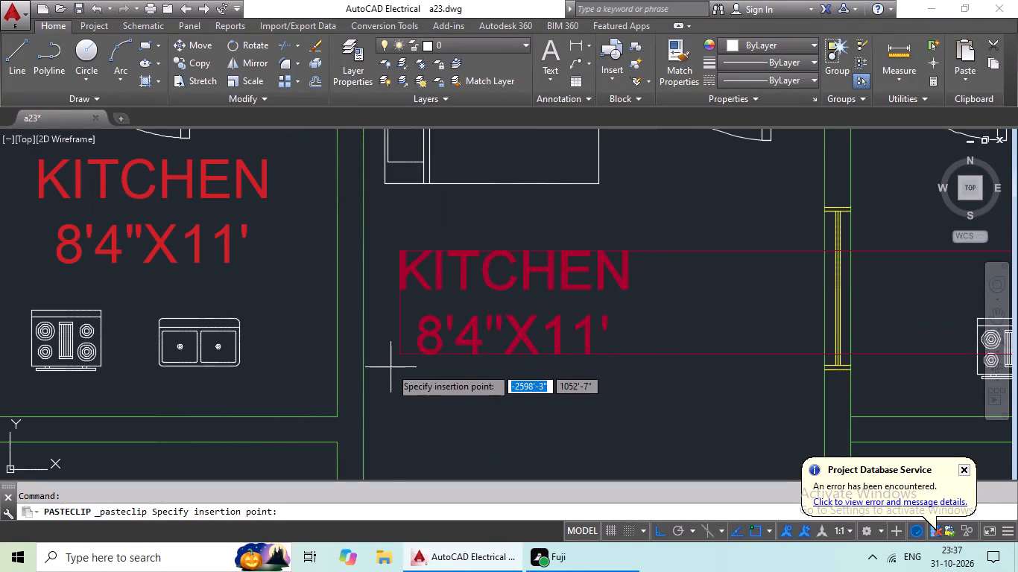
left_click(405, 374)
Paste another KITCHEN label into the southeast apartment's kitchen, just above the stove and sink.
key("ctrl+v")
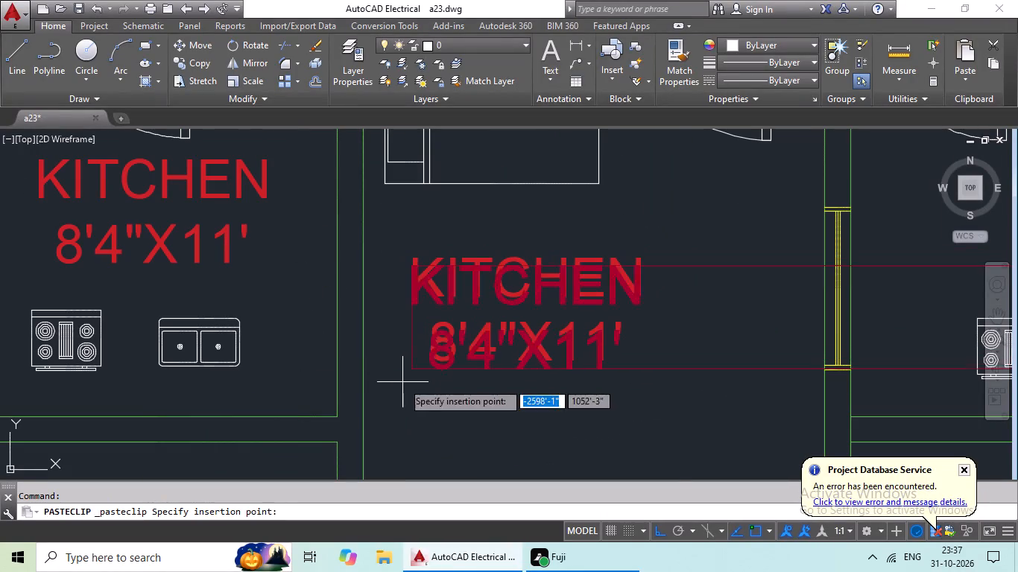
scroll(433, 367, "down", 3, "ctrl")
middle_click_drag(467, 364, 364, 376)
scroll(466, 353, "up", 3)
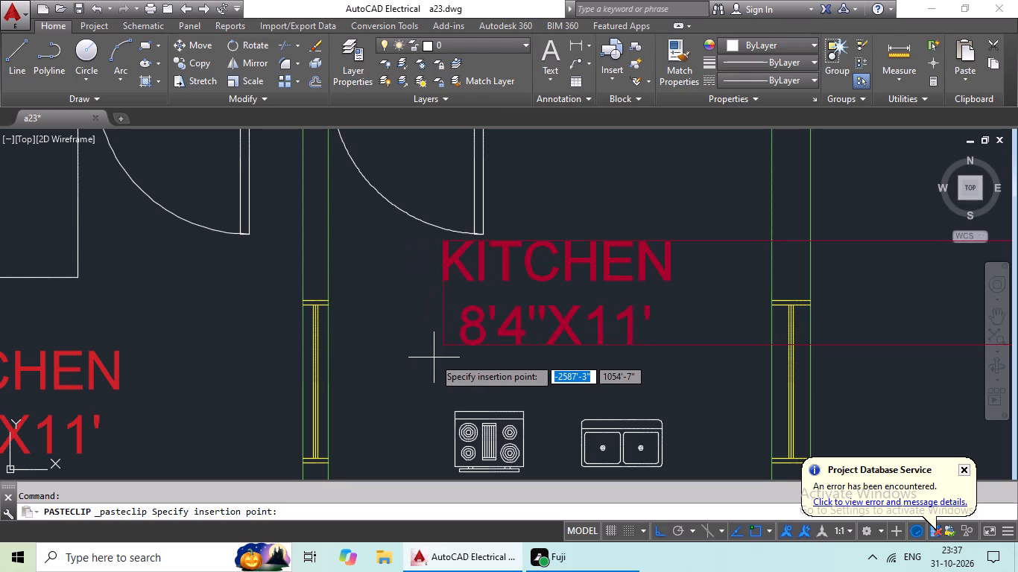
left_click(434, 357)
Paste another KITCHEN label into the small projecting room south of the southwest corner bedroom.
key("ctrl+v")
scroll(449, 348, "down", 3, "ctrl")
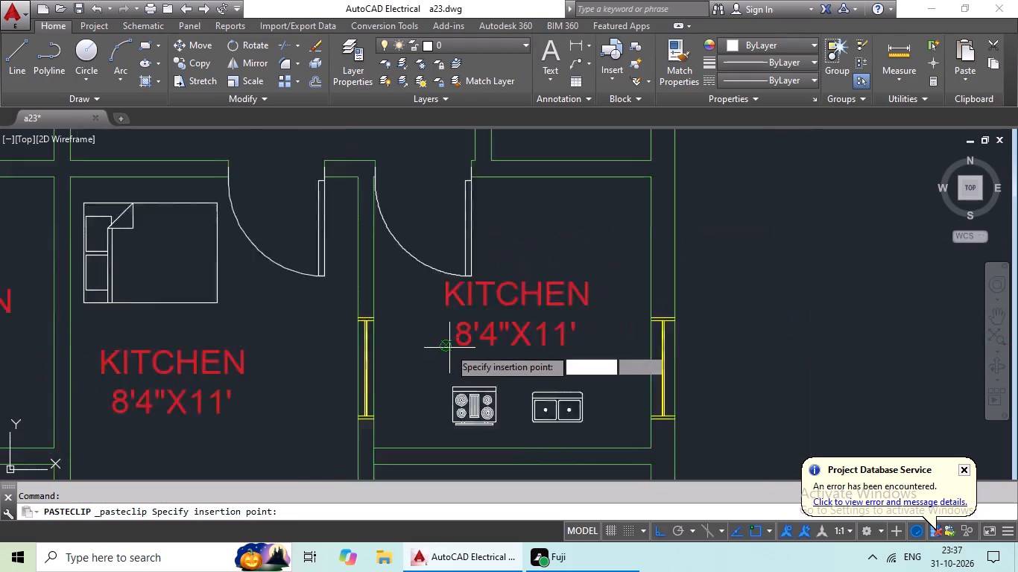
middle_click_drag(449, 347, 476, 296)
middle_click_drag(318, 352, 420, 305)
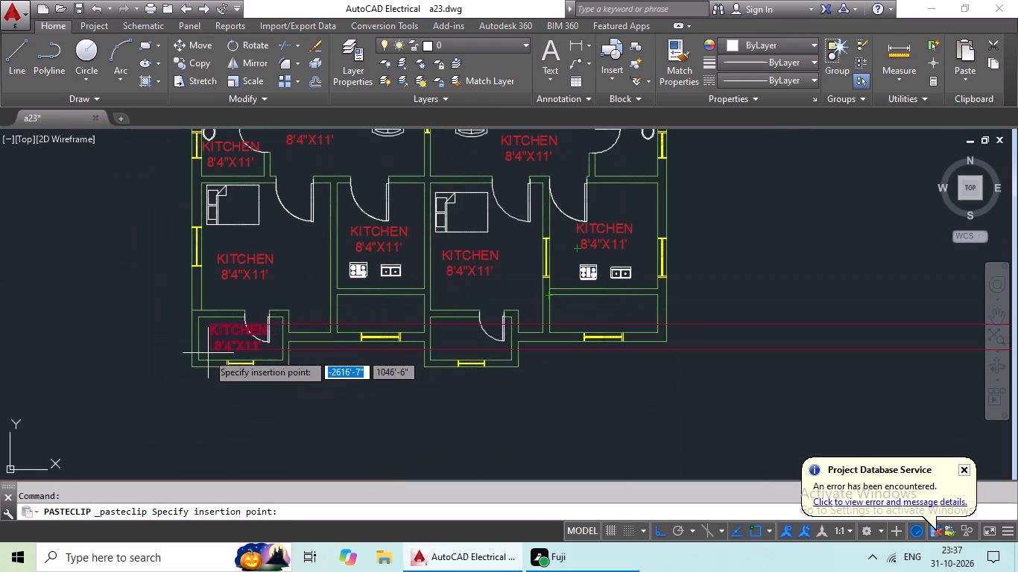
scroll(206, 353, "up", 3)
left_click(177, 374)
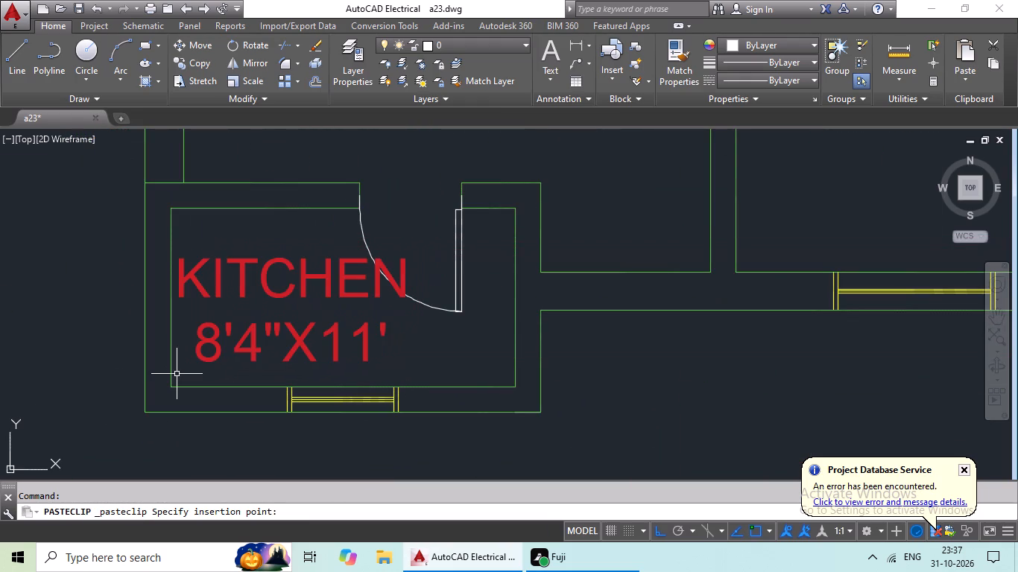
Paste another KITCHEN label into the narrow windowed room directly south of the southwest apartment's kitchen.
key("ctrl+v")
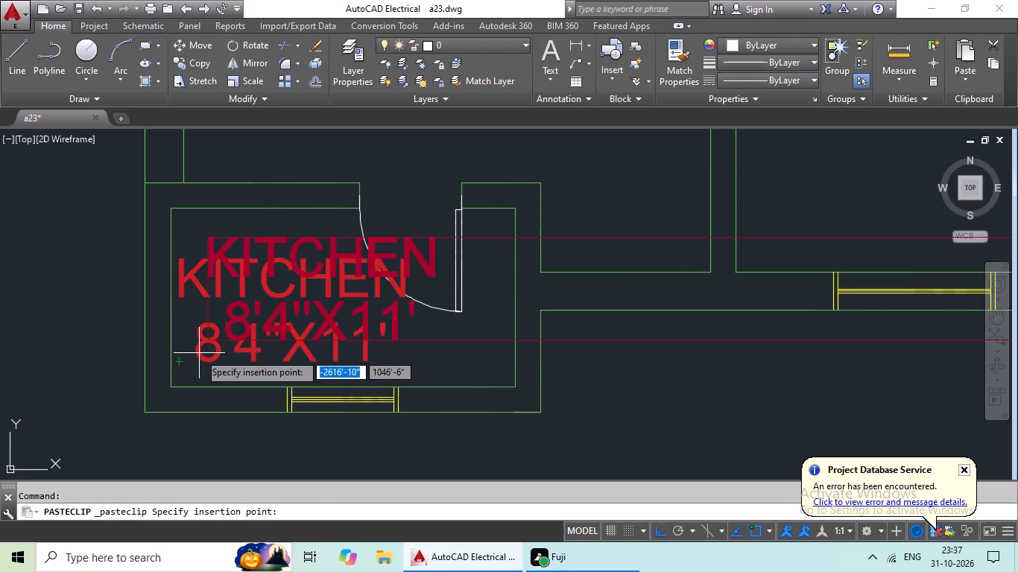
scroll(402, 343, "down", 2)
middle_click_drag(415, 343, 319, 354)
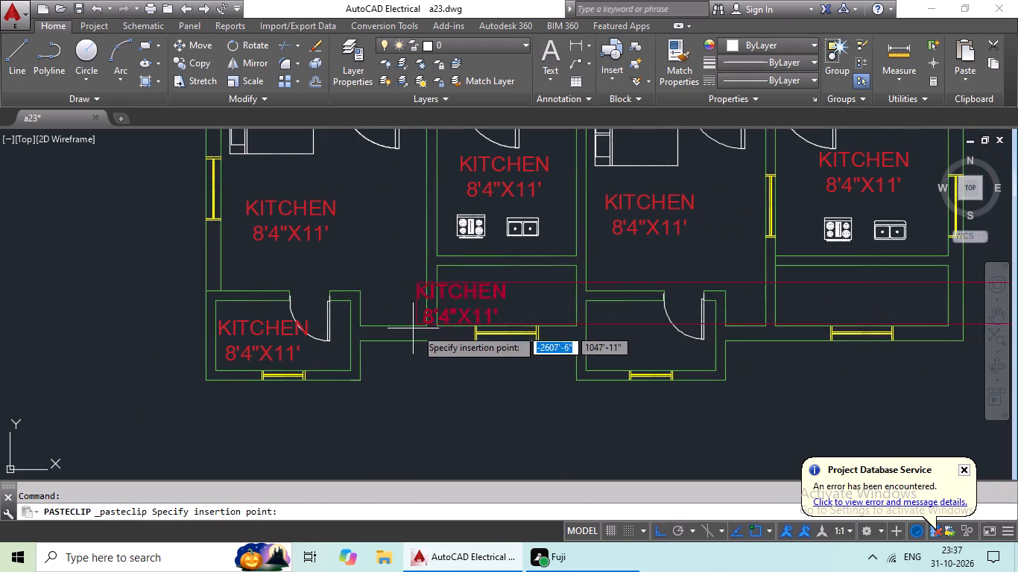
left_click(455, 317)
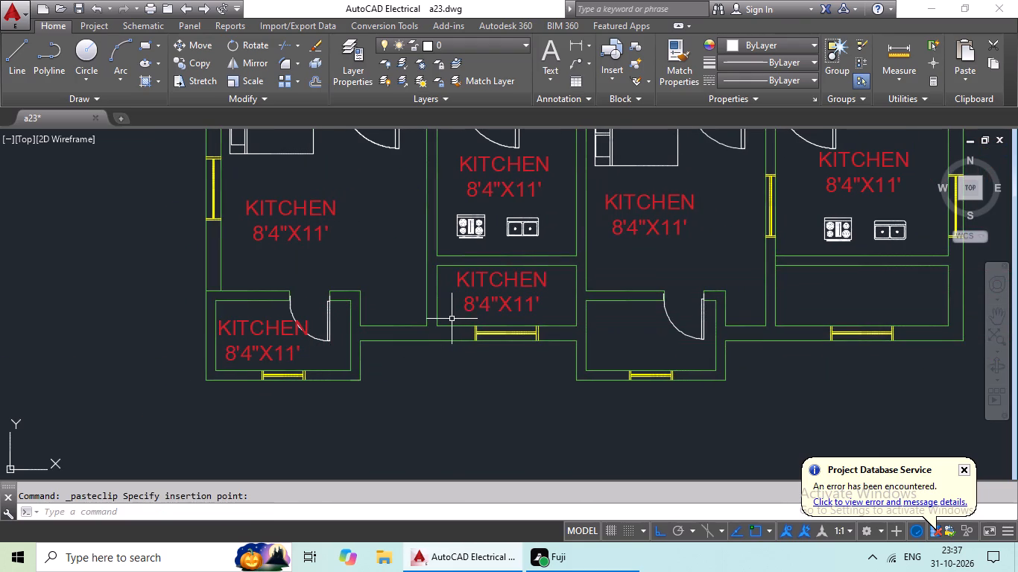
Paste another KITCHEN label into the small projecting room south of the southeast apartment's bedroom.
key("ctrl+v")
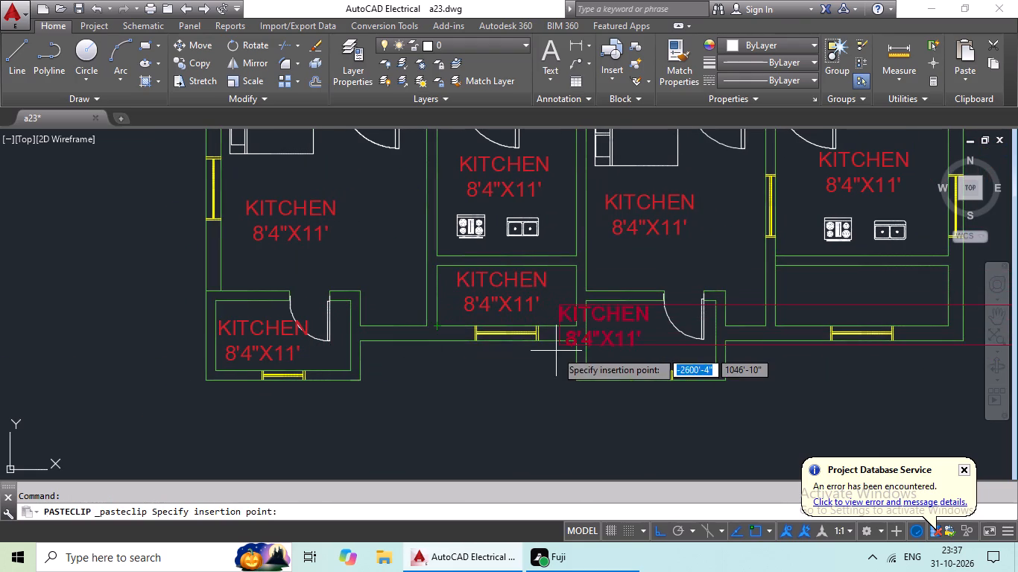
scroll(588, 349, "up", 1)
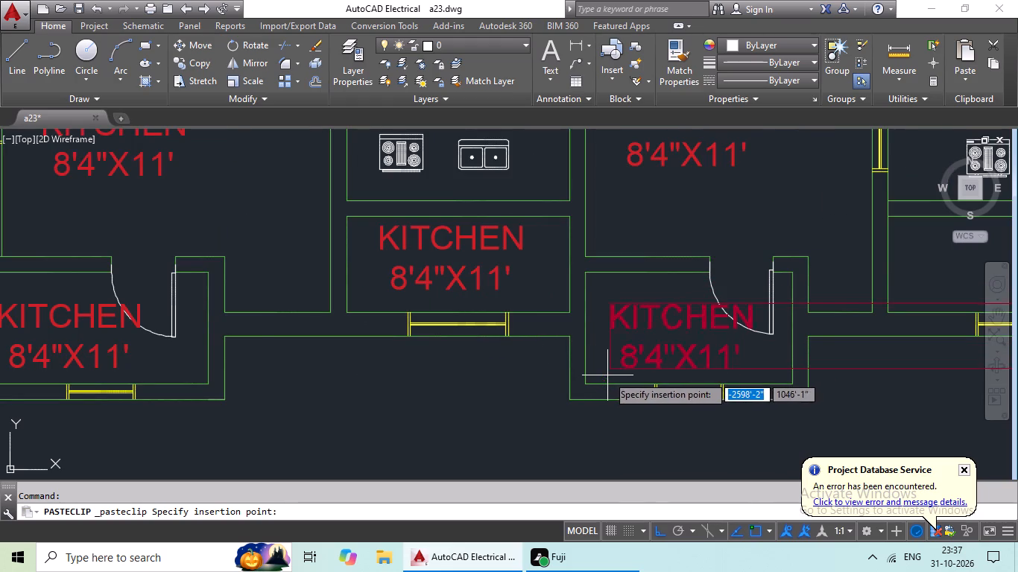
left_click(607, 375)
Paste another KITCHEN label into the narrow windowed room directly south of the southeast apartment's kitchen.
key("ctrl+v")
scroll(610, 365, "down", 2)
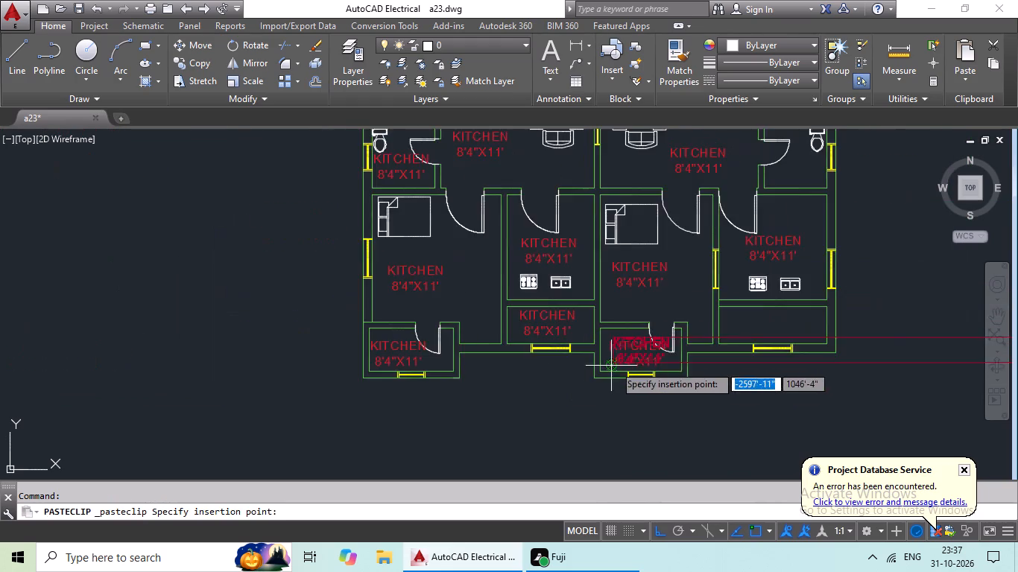
middle_click_drag(617, 363, 499, 377)
scroll(641, 354, "up", 3)
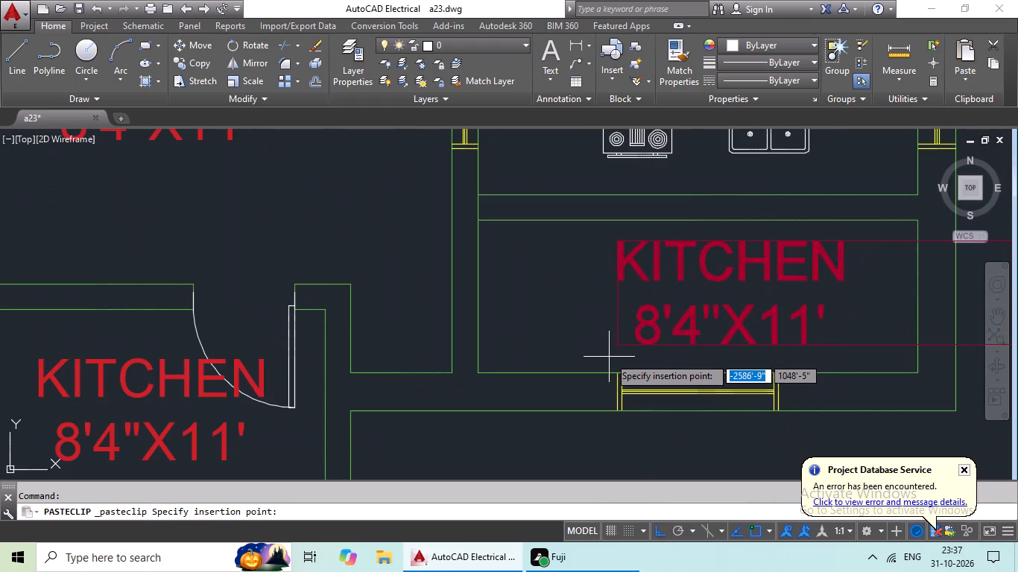
left_click(607, 357)
Replace the whole label text in the narrow room north of the northwest apartment's kitchen with WASH.
scroll(636, 334, "down", 4)
middle_click_drag(625, 339, 620, 363)
middle_click(616, 378)
middle_click_drag(573, 232, 521, 398)
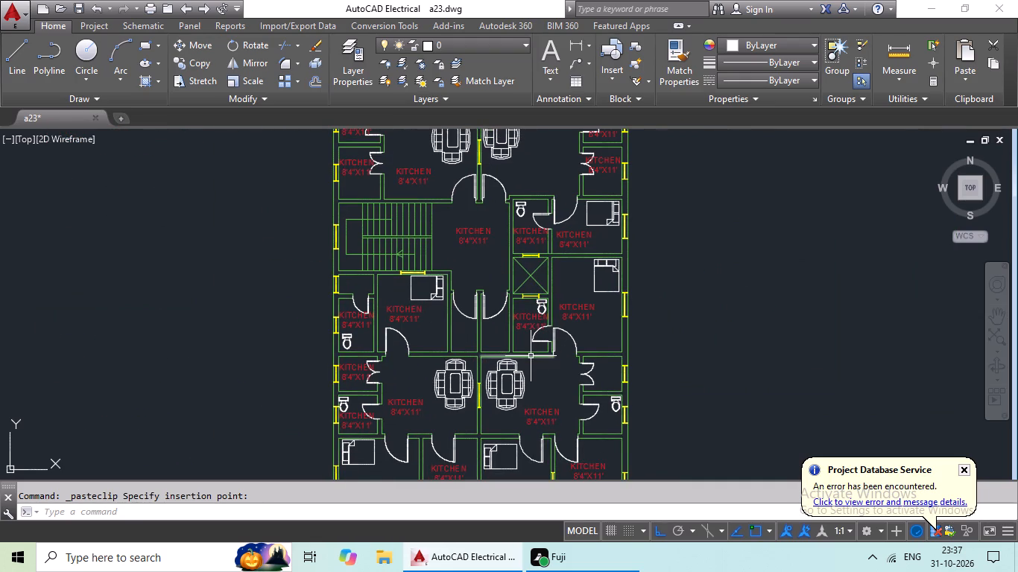
scroll(479, 298, "down", 2)
middle_click_drag(467, 258, 458, 328)
scroll(453, 258, "up", 3)
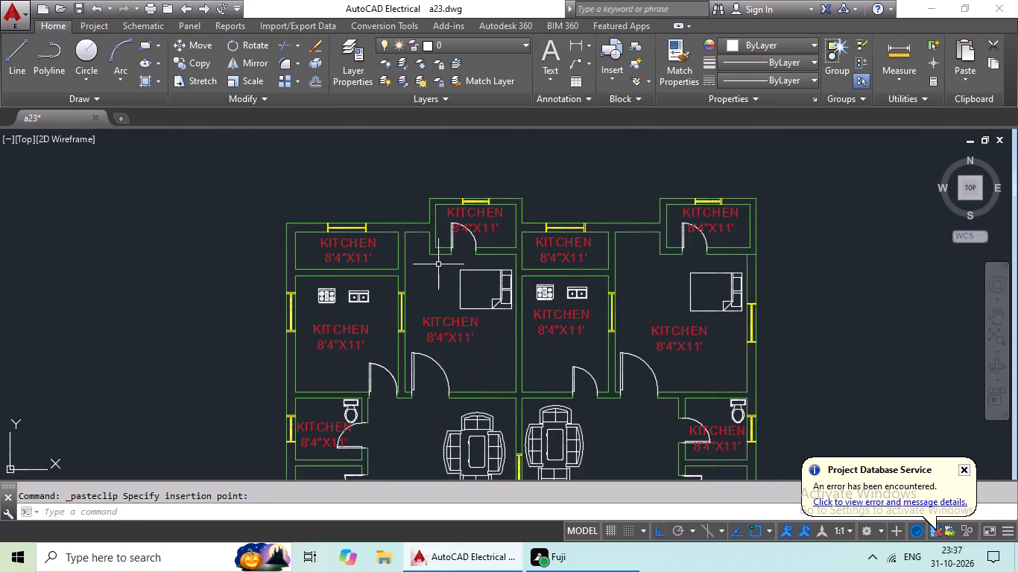
middle_click_drag(438, 264, 592, 226)
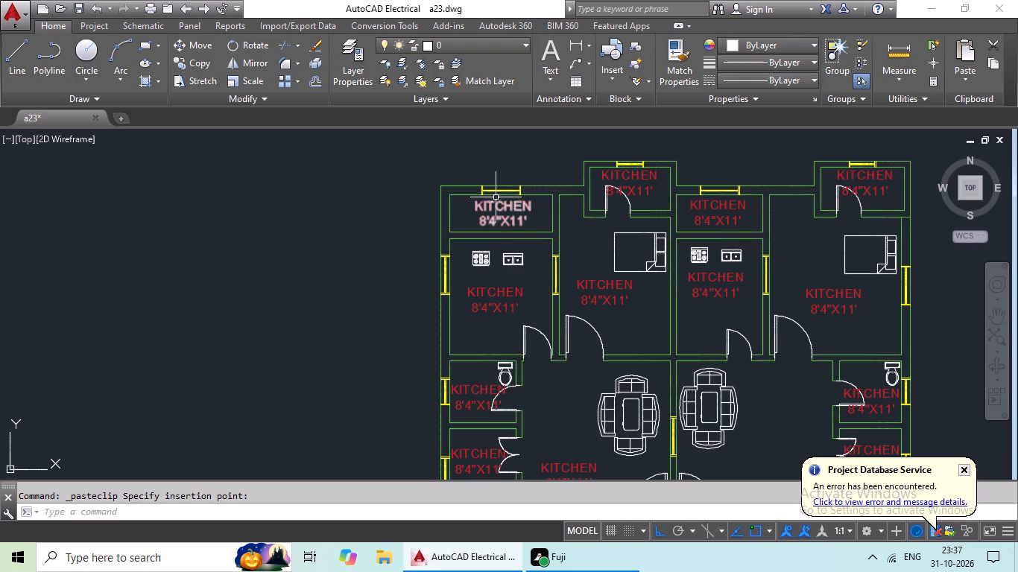
scroll(518, 226, "up", 2)
middle_click_drag(516, 220, 468, 251)
scroll(461, 230, "up", 2)
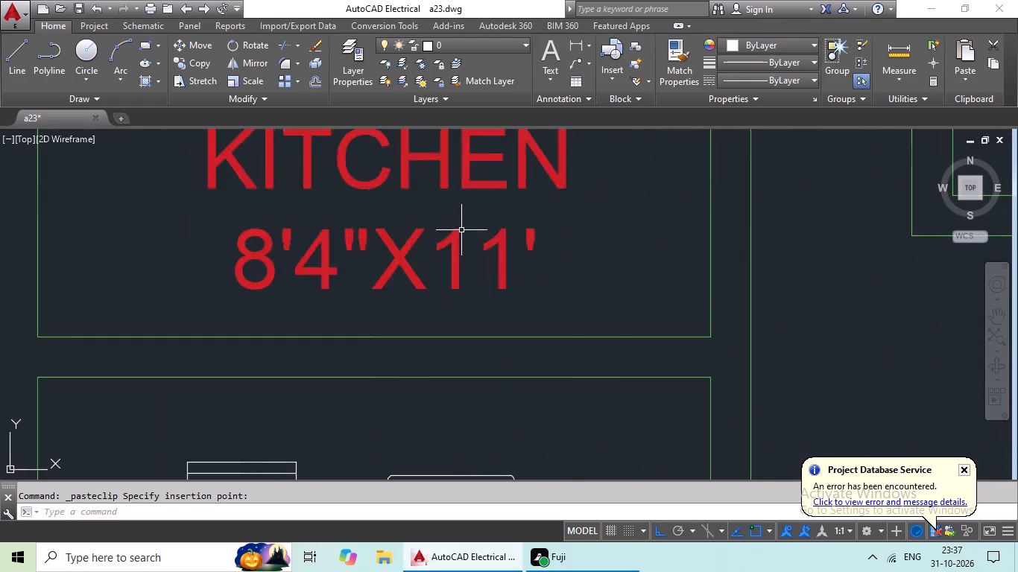
scroll(458, 240, "down", 1)
double_click(457, 241)
left_click(552, 243)
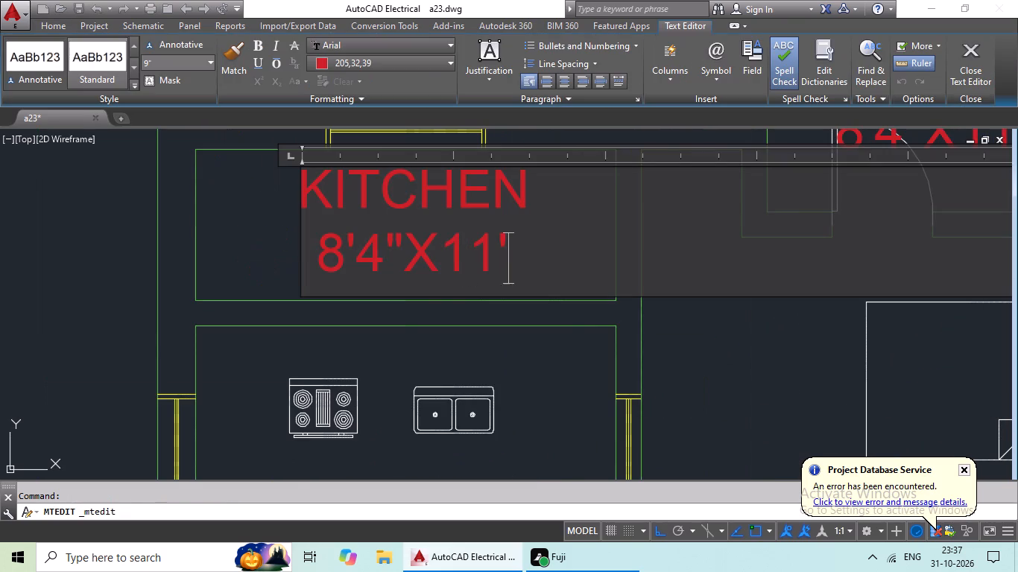
key("BackSpace")
key("BackSpace")
key("BackSpace")
key("BackSpace")
key("BackSpace")
key("BackSpace")
key("BackSpace")
key("BackSpace")
key("BackSpace")
key("BackSpace")
key("BackSpace")
key("BackSpace")
key("BackSpace")
key("BackSpace")
key("BackSpace")
key("BackSpace")
key("BackSpace")
key("BackSpace")
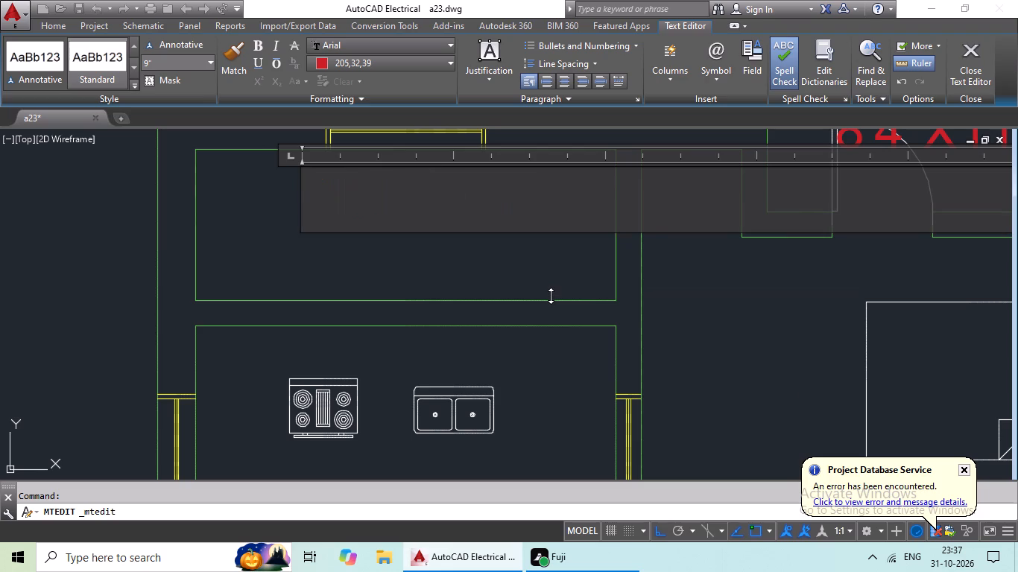
type("WASH")
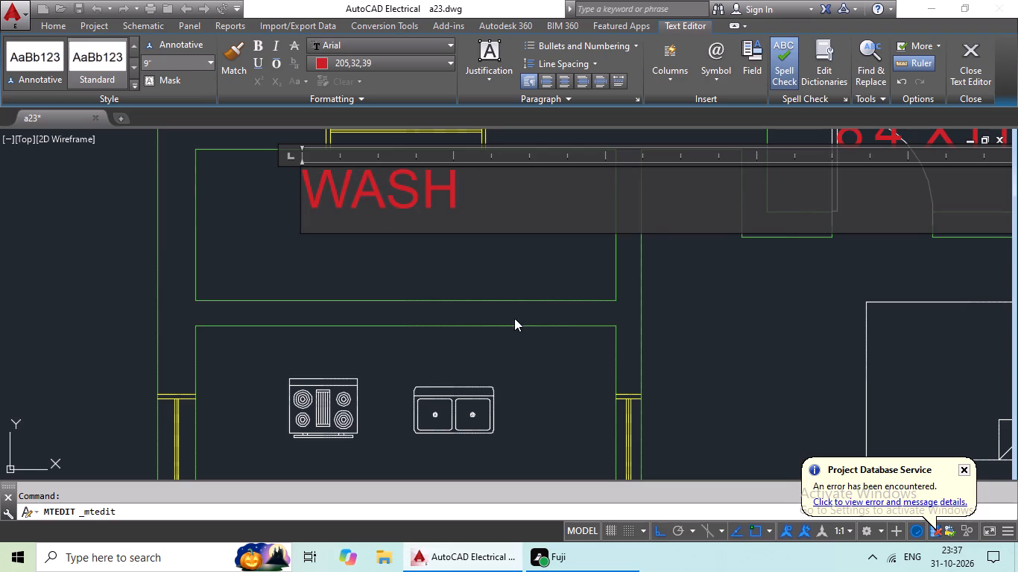
left_click(551, 378)
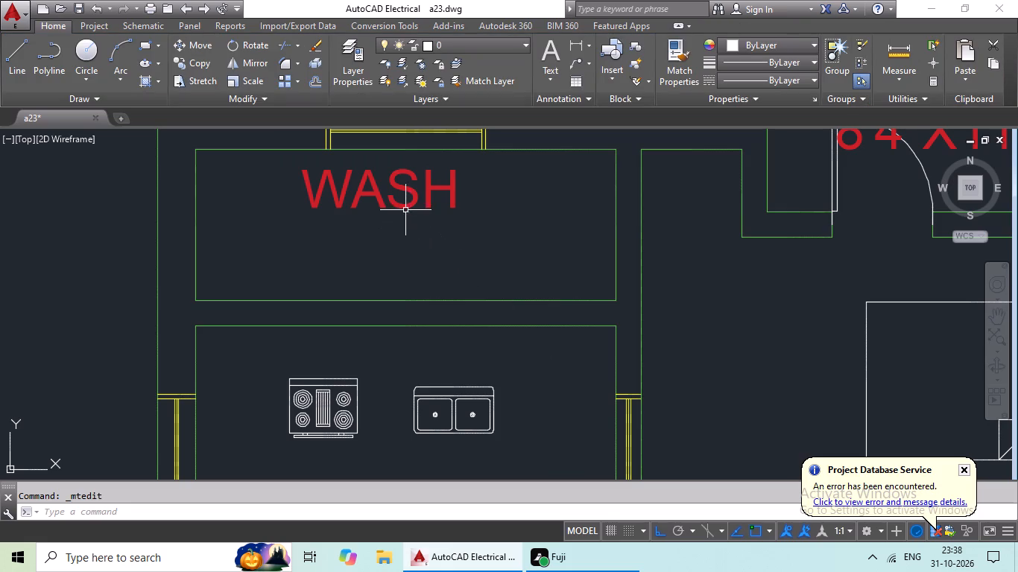
Turn Ortho off and move the WASH label to the middle of its narrow room.
left_click(404, 206)
left_click(200, 48)
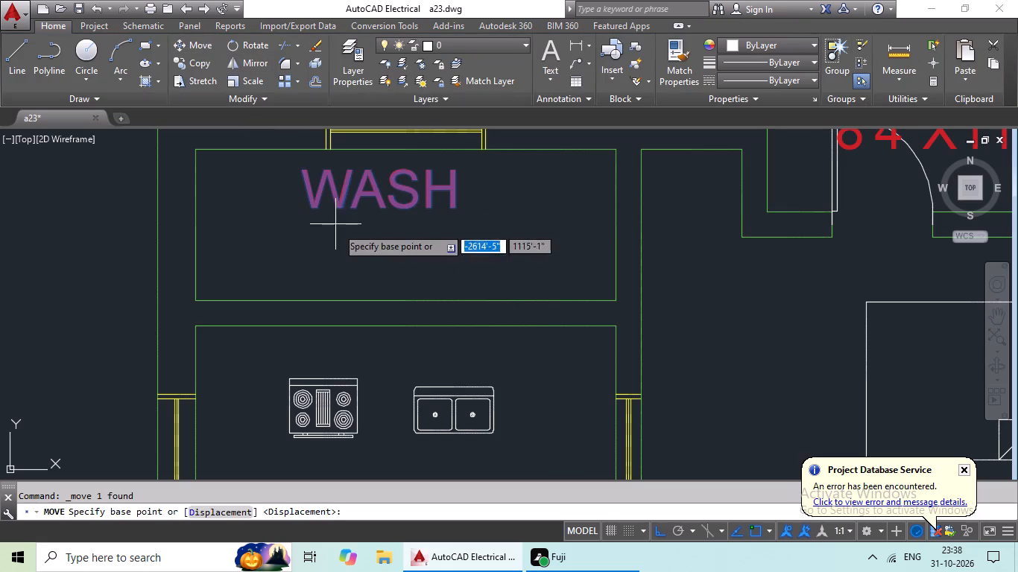
left_click_drag(379, 179, 417, 222)
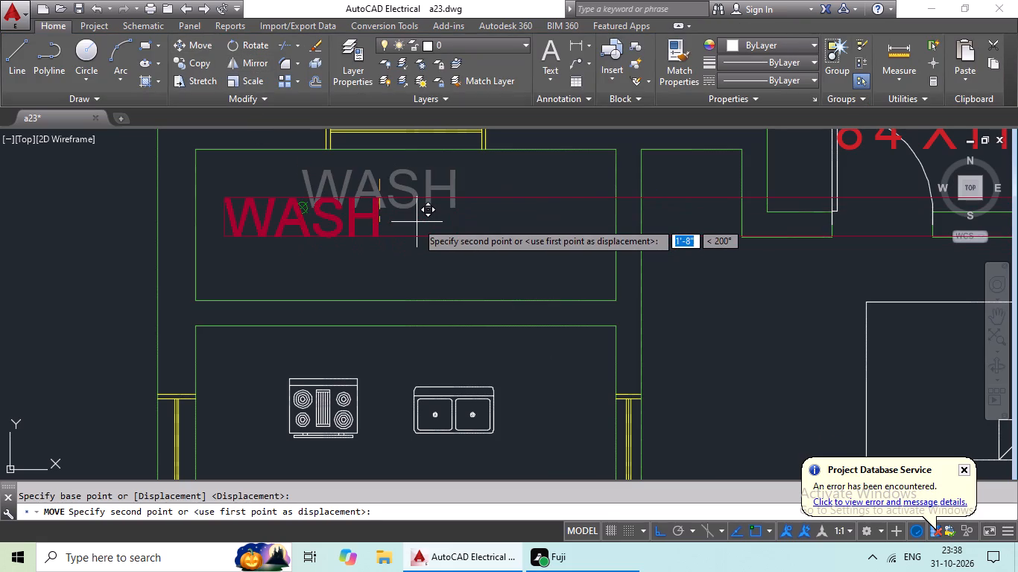
left_click(417, 222)
left_click(658, 529)
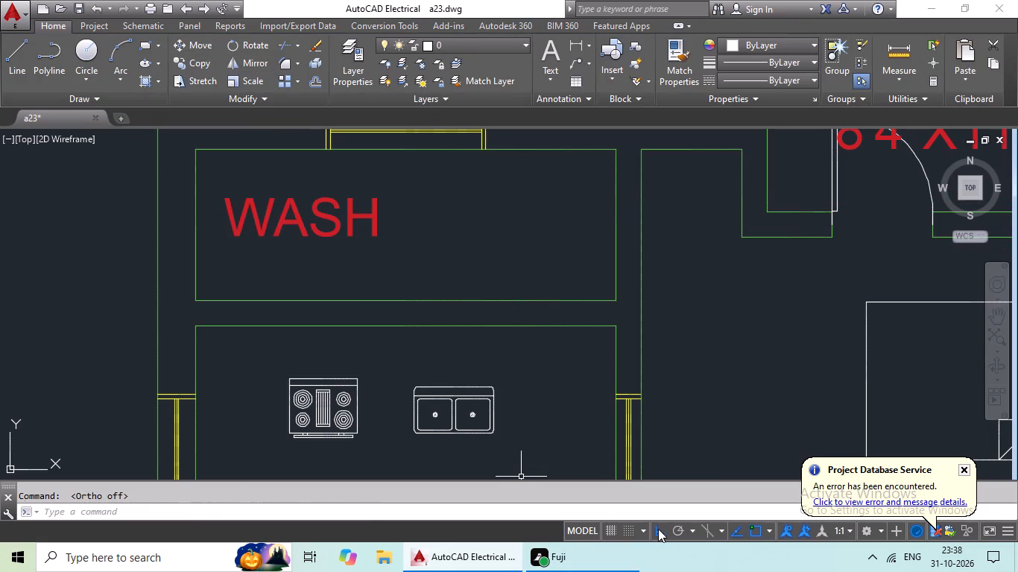
left_click(333, 235)
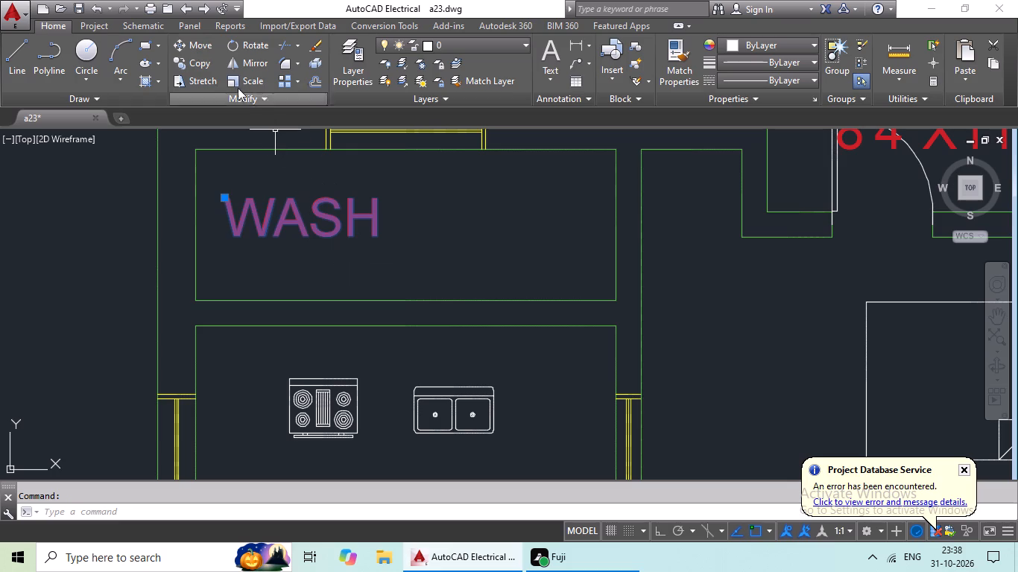
left_click_drag(206, 43, 210, 60)
left_click_drag(333, 208, 378, 226)
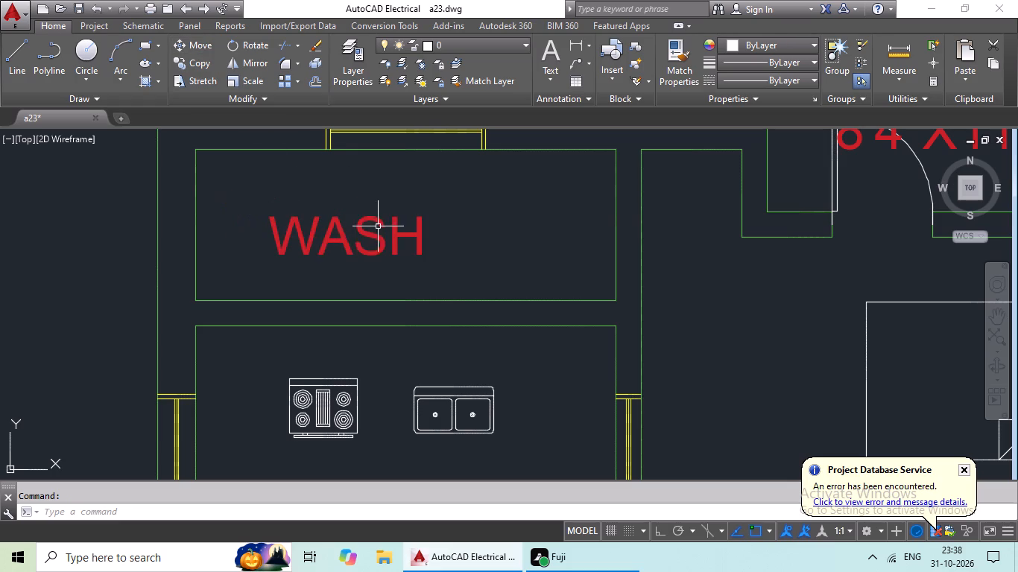
left_click_drag(357, 229, 443, 213)
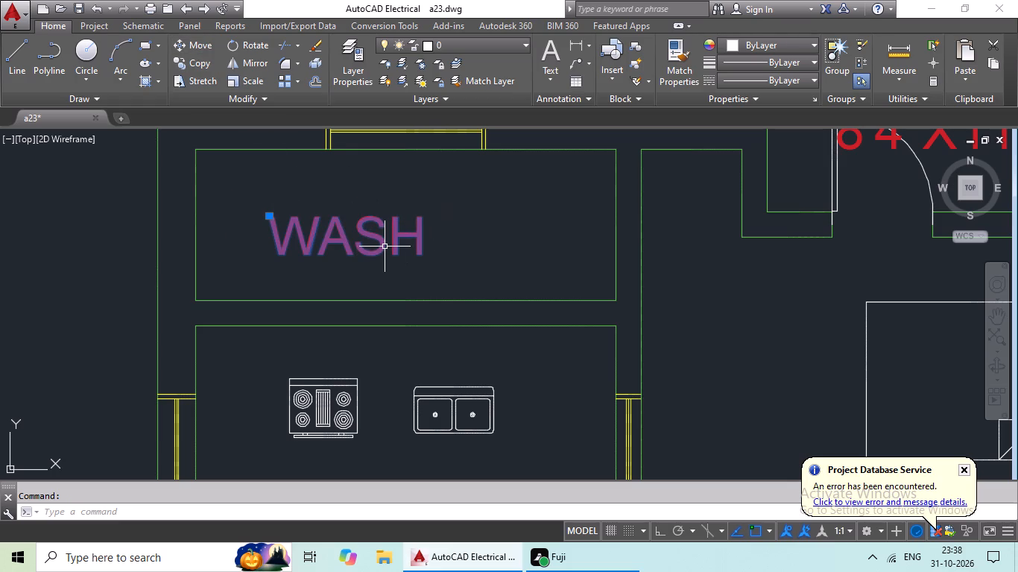
left_click(384, 244)
left_click(214, 47)
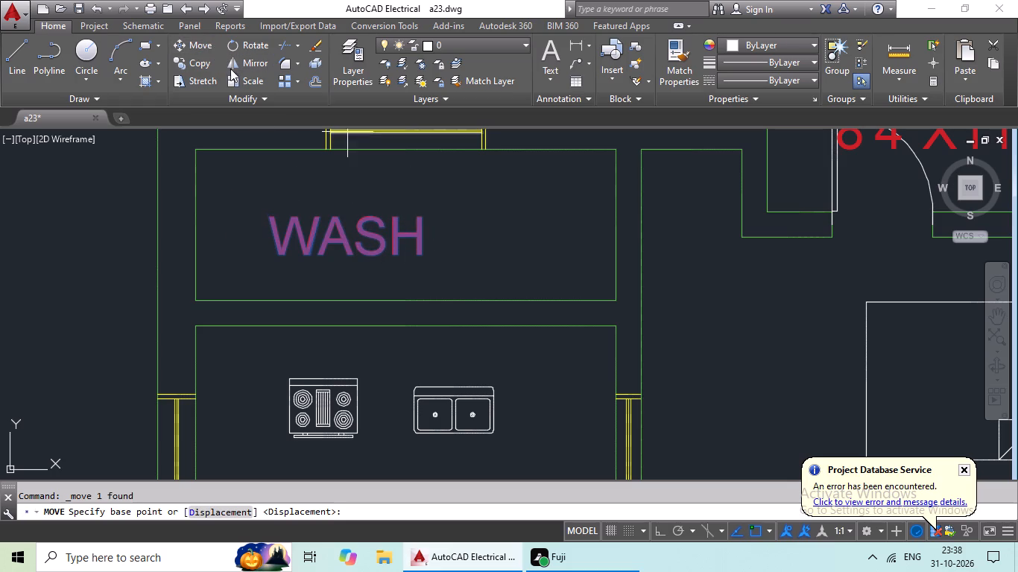
left_click_drag(346, 246, 408, 238)
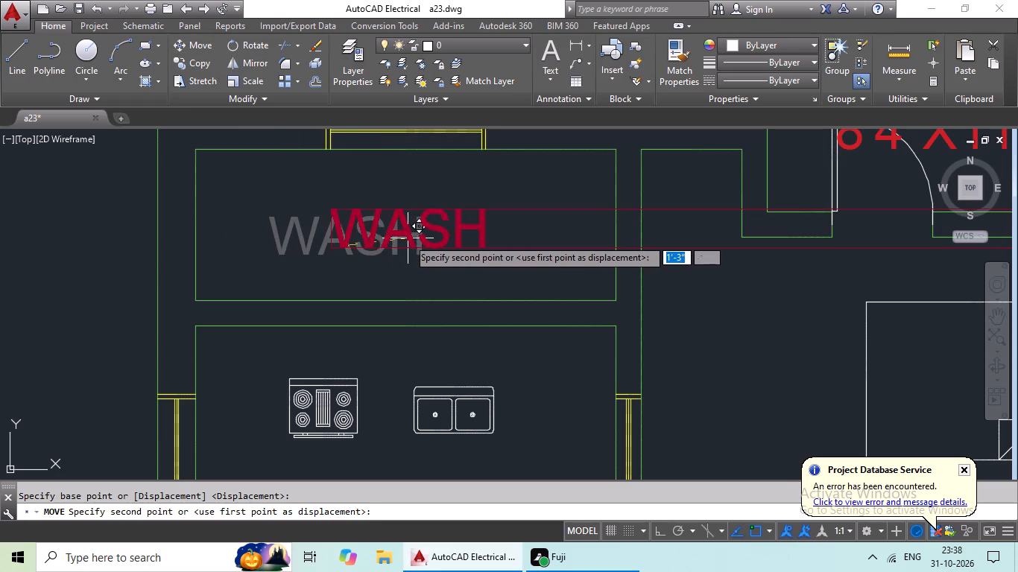
left_click_drag(408, 238, 402, 232)
left_click(402, 232)
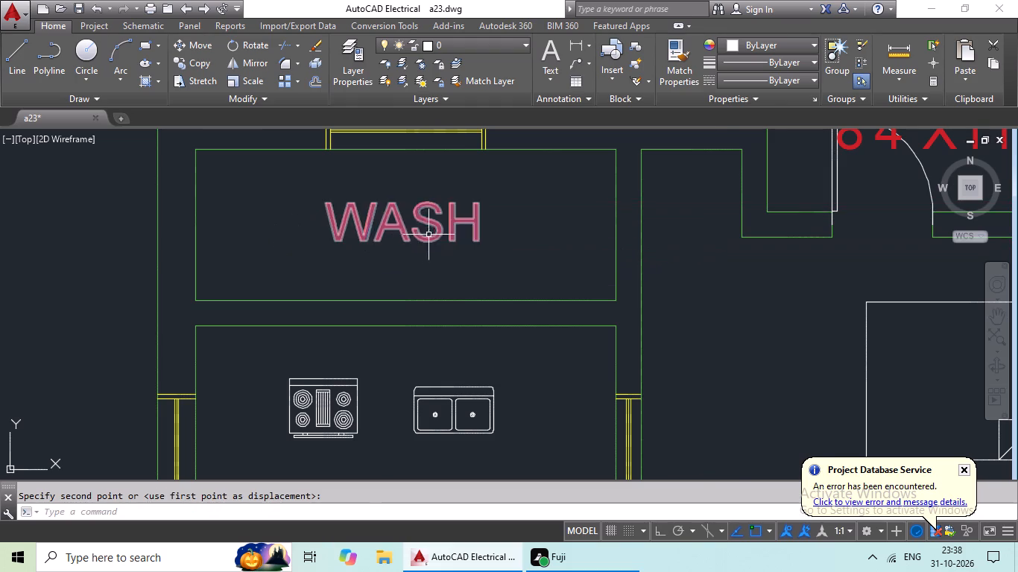
Replace the label in the northwest apartment's projecting room north of the bedroom with DECK and, on a second line, 6'6"X3'6".
scroll(433, 235, "down", 2)
middle_click_drag(470, 246, 330, 273)
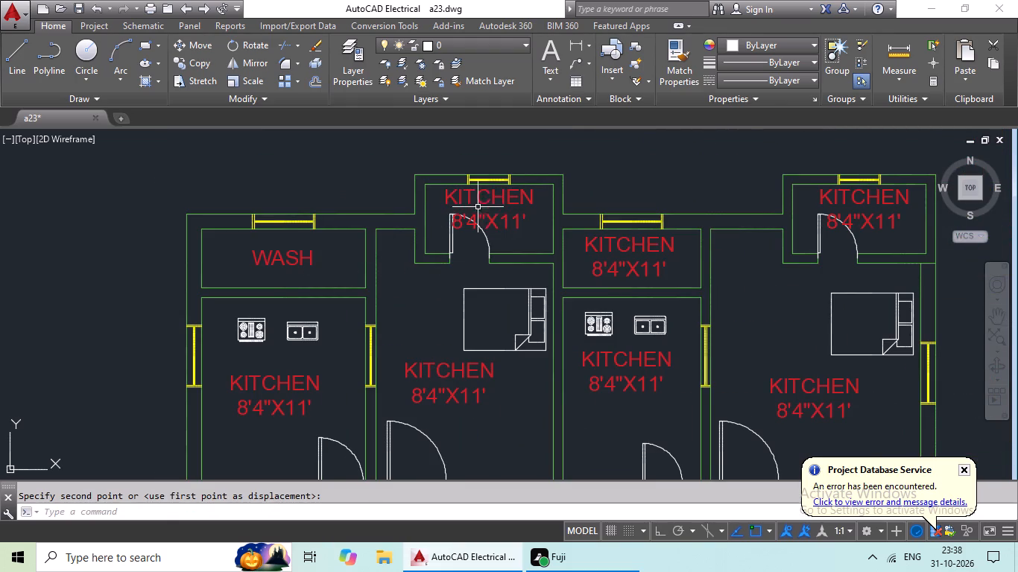
left_click(478, 206)
double_click(481, 199)
double_click(481, 199)
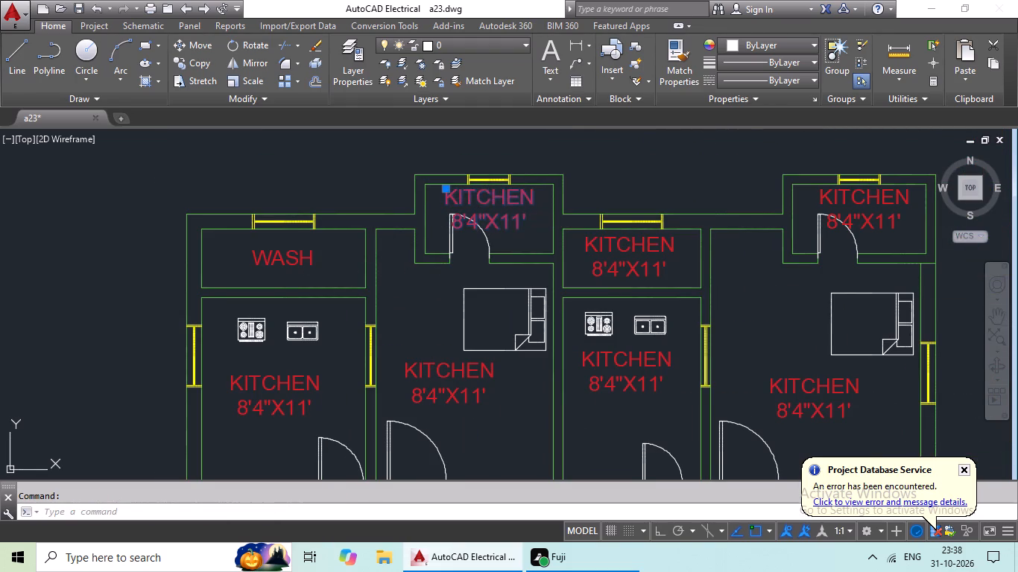
scroll(485, 203, "up", 3)
left_click(647, 275)
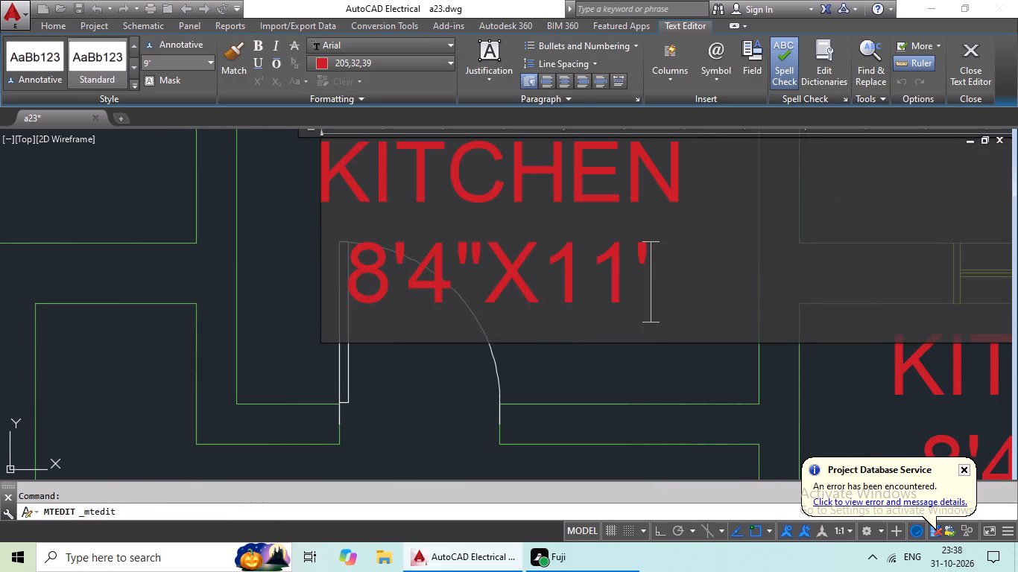
key("BackSpace")
key("BackSpace")
key("BackSpace")
key("BackSpace")
key("BackSpace")
key("BackSpace")
key("BackSpace")
key("BackSpace")
key("BackSpace")
key("BackSpace")
key("BackSpace")
key("BackSpace")
key("BackSpace")
key("BackSpace")
key("BackSpace")
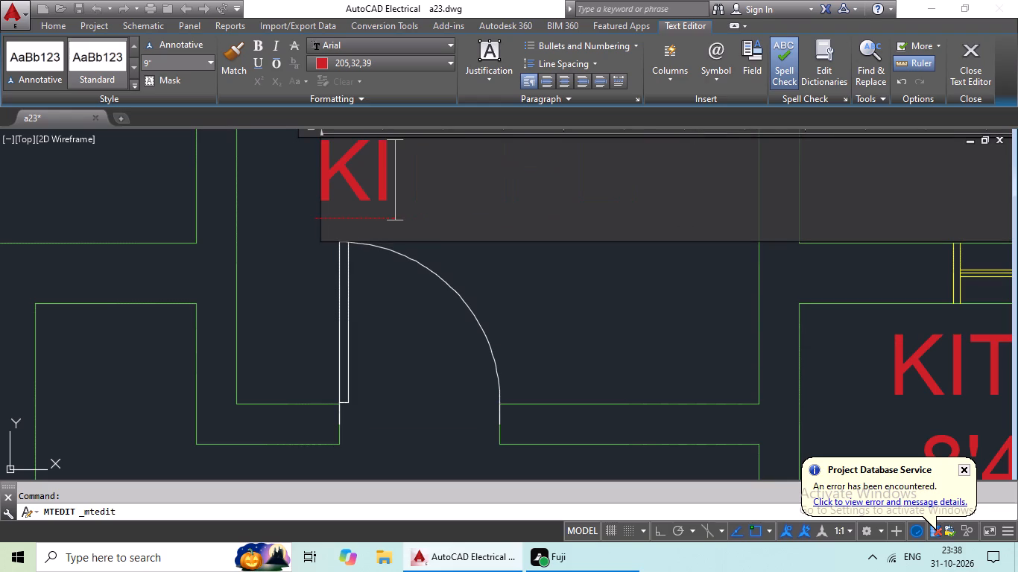
type("DECK")
key("BackSpace")
key("BackSpace")
key("BackSpace")
key("BackSpace")
key("BackSpace")
key("BackSpace")
key("BackSpace")
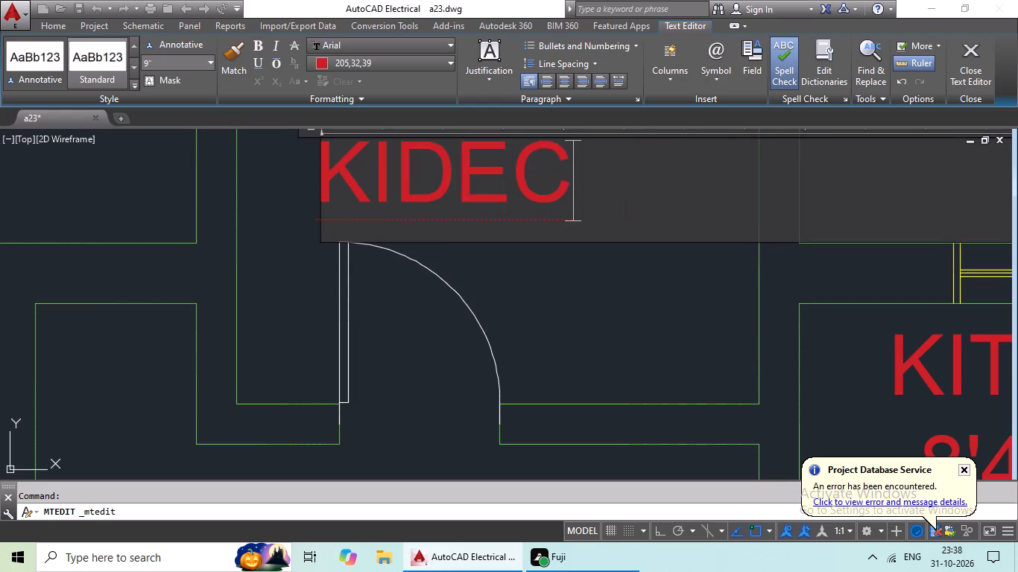
type("DEC")
key("shift+k")
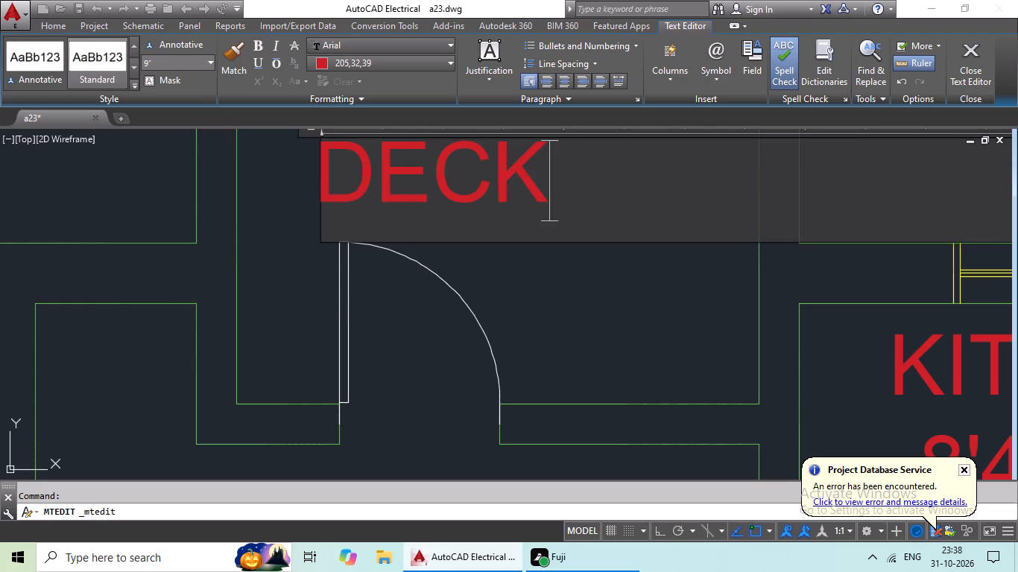
key("Return")
type("6'6")
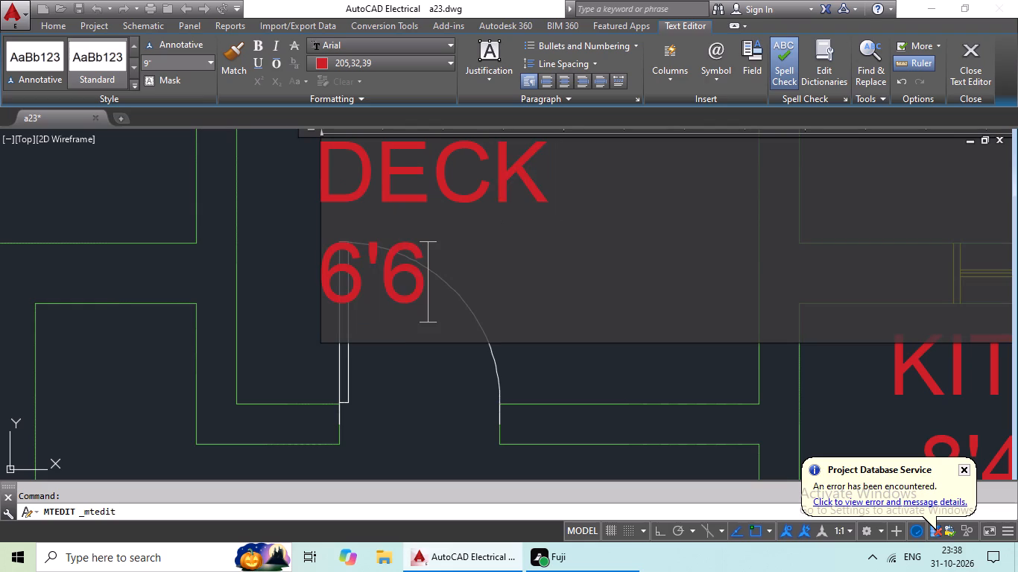
type("\"X3'6")
key("shift+quotedbl")
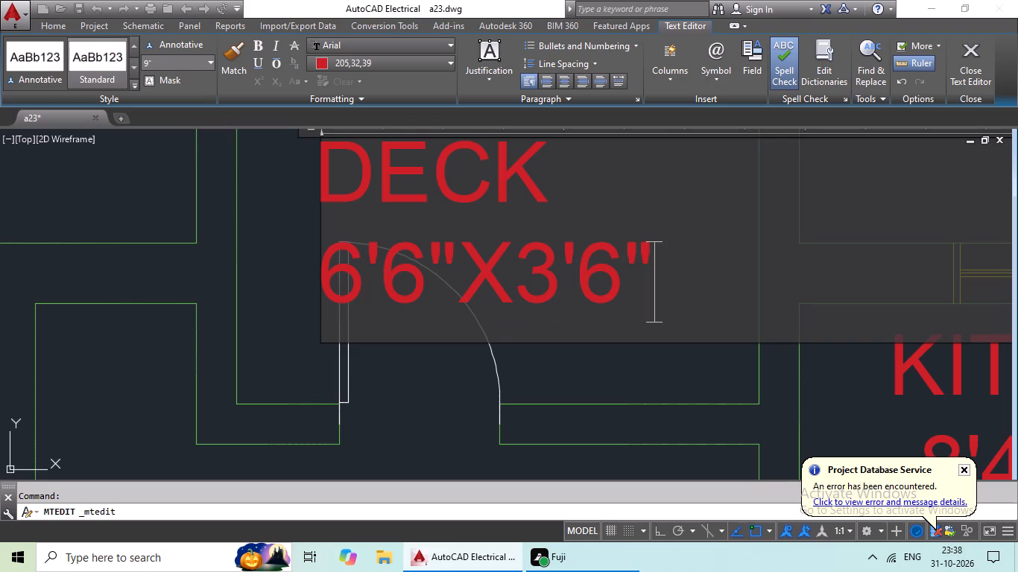
Indent the DECK line by two spaces and its size line by one space, and finish editing the label.
left_click(327, 163)
key("space")
key("space")
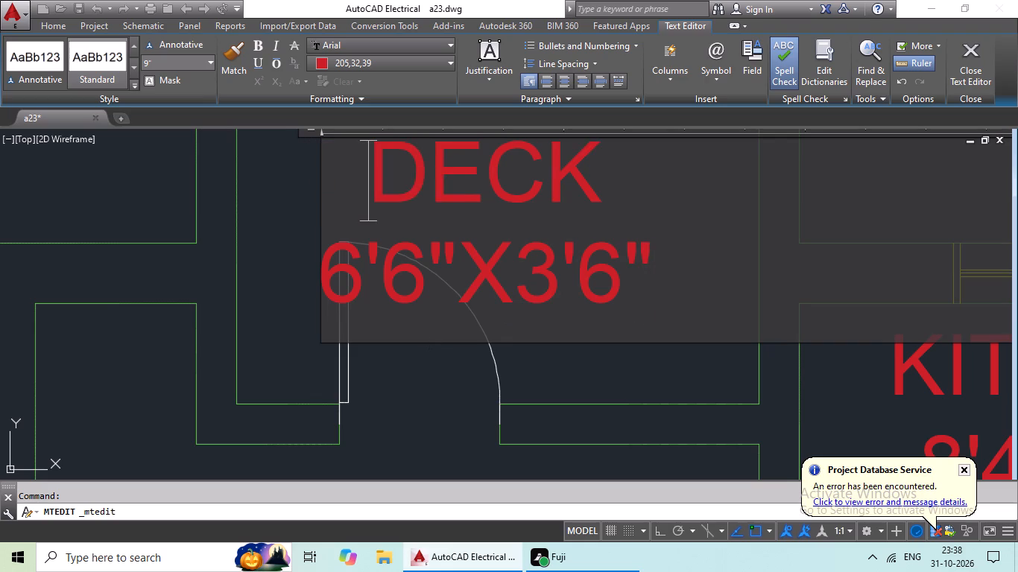
left_click(332, 268)
key("space")
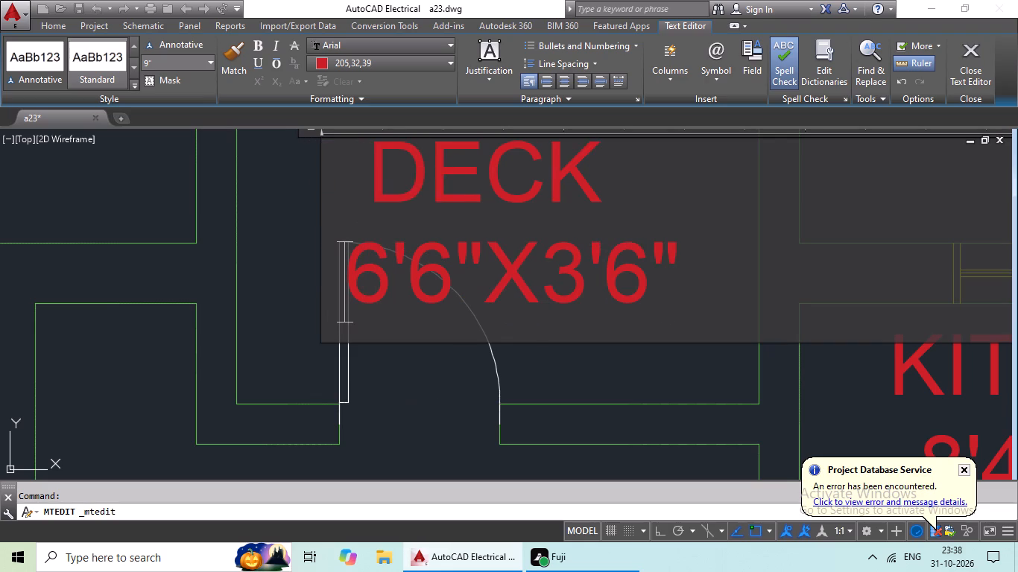
left_click(413, 380)
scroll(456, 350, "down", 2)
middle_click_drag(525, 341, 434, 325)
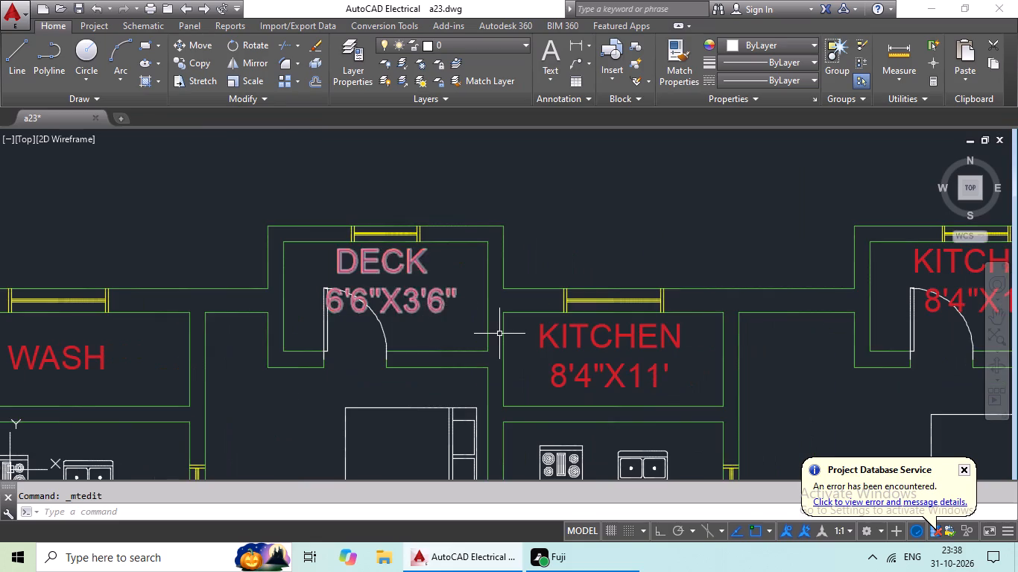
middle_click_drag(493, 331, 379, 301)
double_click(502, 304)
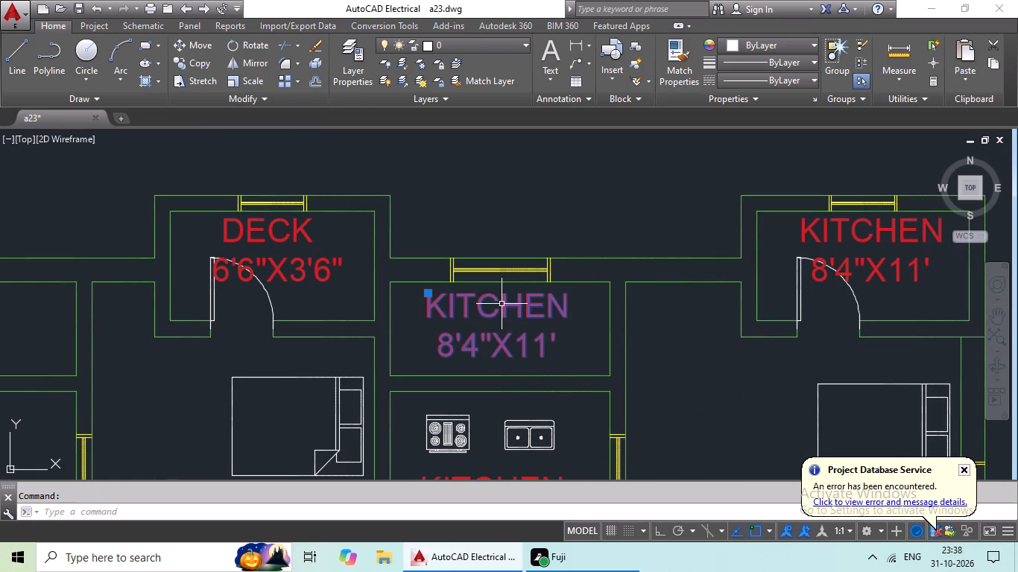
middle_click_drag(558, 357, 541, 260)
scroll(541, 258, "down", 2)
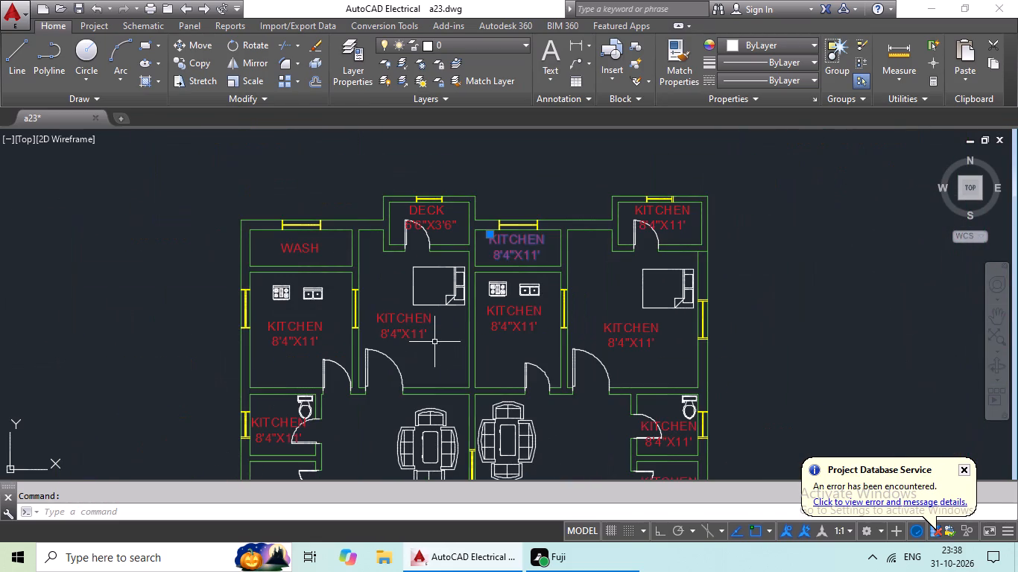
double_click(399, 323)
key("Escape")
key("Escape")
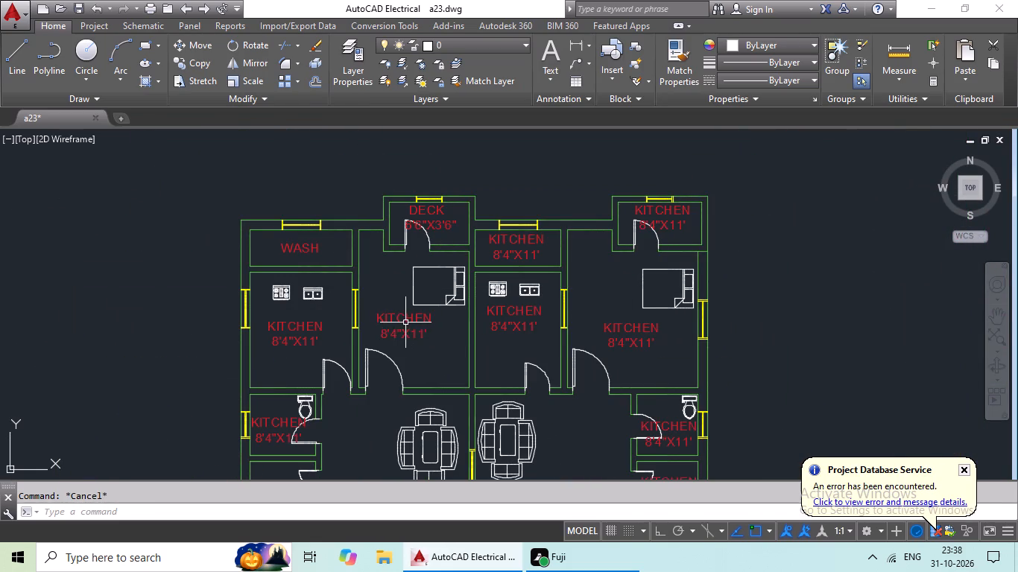
Replace the label text in the northwest apartment's bedroom with BED ROOM and, on a second line, 9'X9'.
double_click(407, 321)
scroll(428, 338, "up", 2)
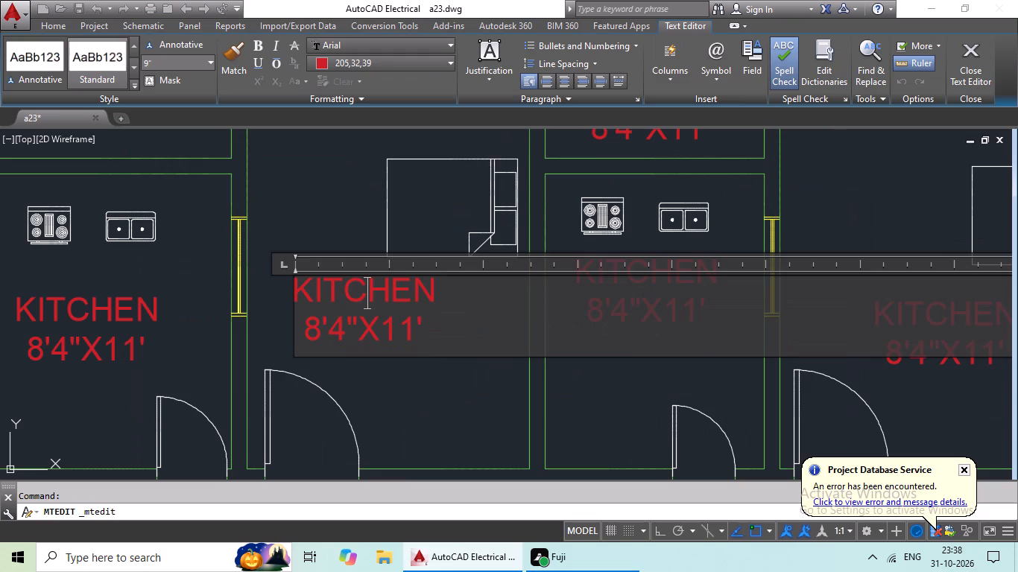
scroll(428, 340, "up", 1)
left_click(475, 328)
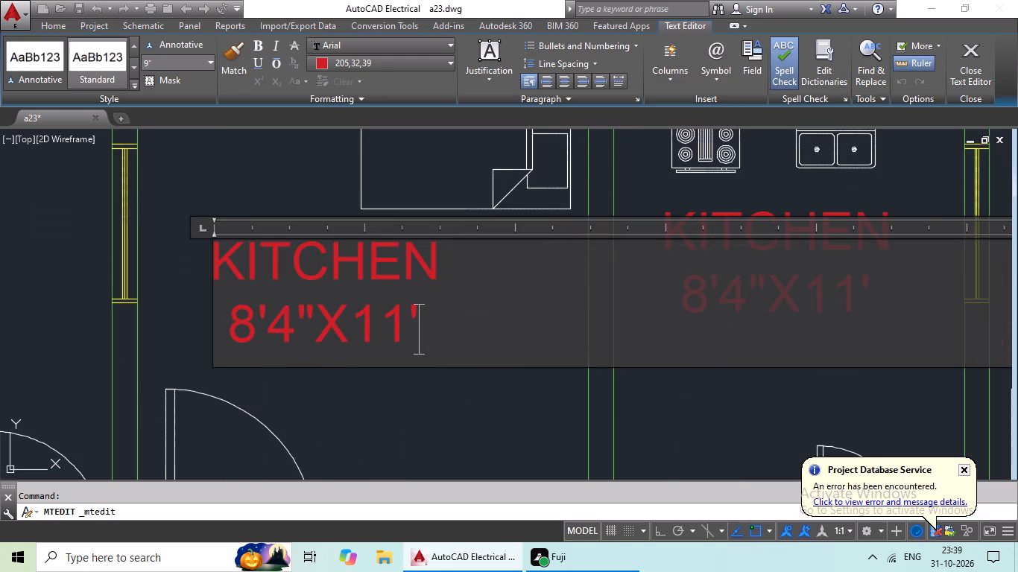
key("BackSpace")
key("BackSpace")
key("BackSpace")
key("BackSpace")
key("BackSpace")
key("BackSpace")
key("BackSpace")
key("BackSpace")
key("BackSpace")
key("BackSpace")
key("BackSpace")
key("BackSpace")
key("BackSpace")
key("BackSpace")
key("BackSpace")
key("BackSpace")
key("BackSpace")
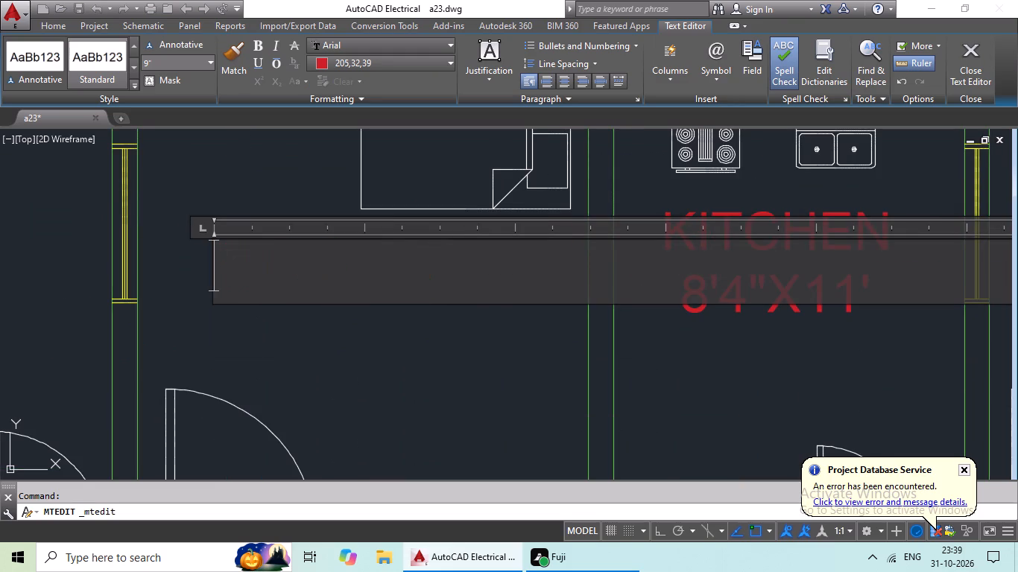
type("BED")
key("space")
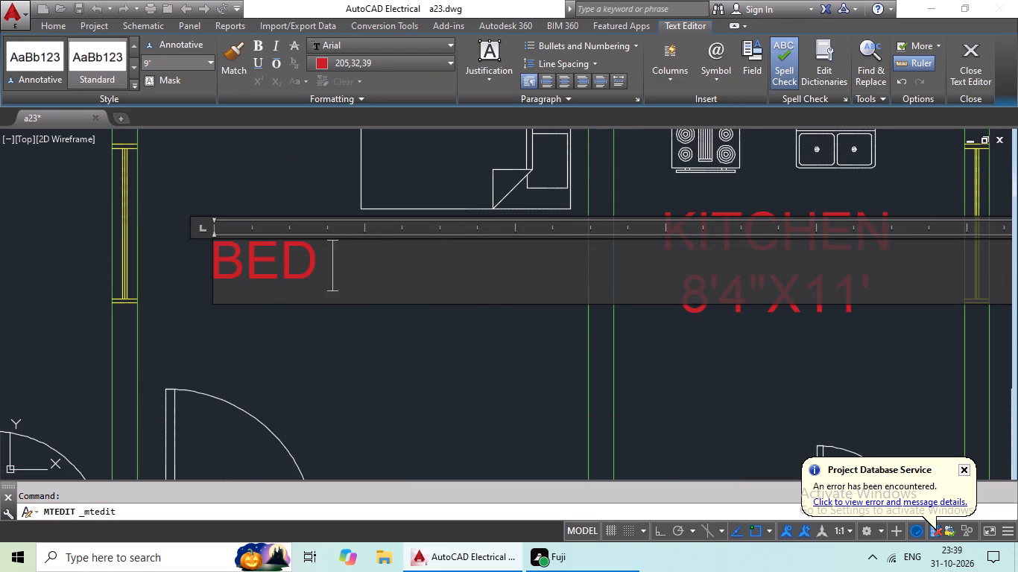
type("ROOM")
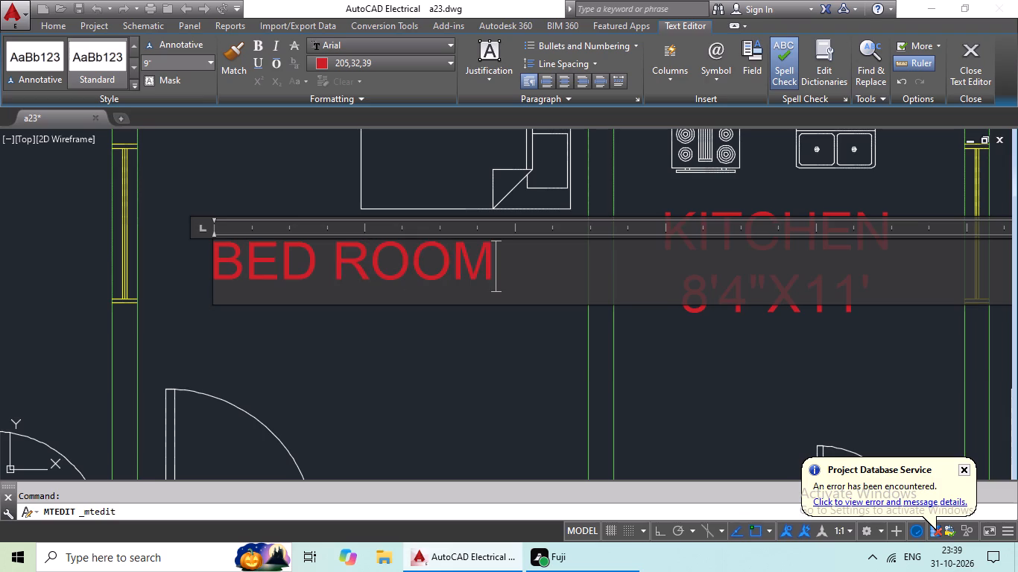
key("Return")
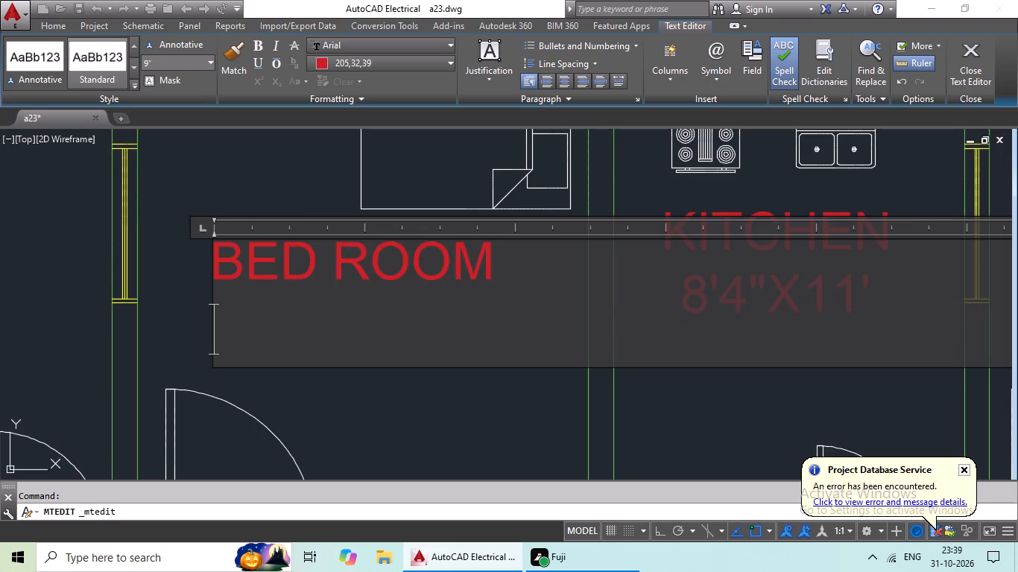
type("9'X")
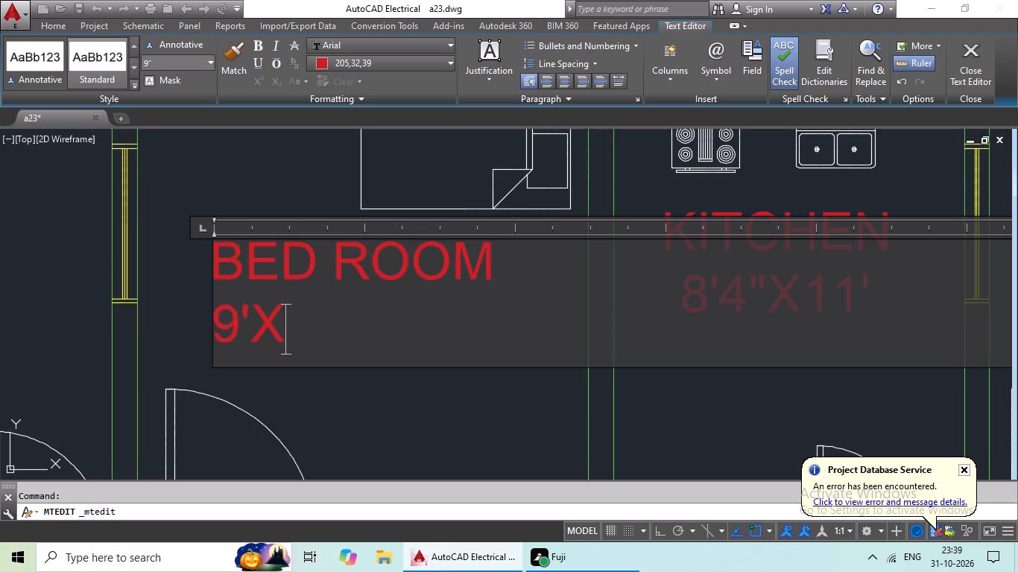
type("9'")
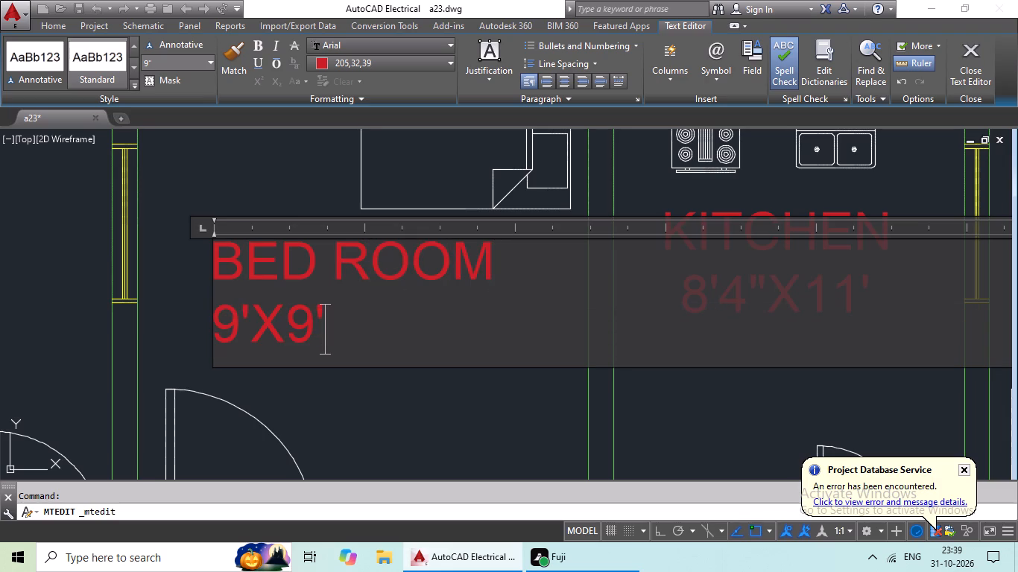
Indent the 9'X9' line with six spaces to centre it under BED ROOM, and finish editing the label.
left_click(221, 322)
key("space")
key("space")
key("space")
key("space")
key("space")
key("space")
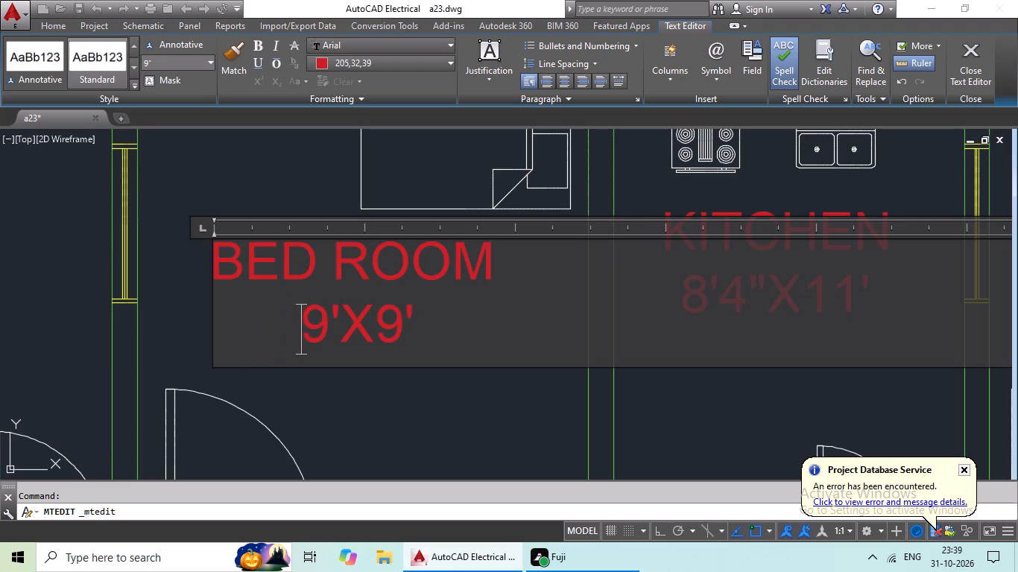
left_click(312, 377)
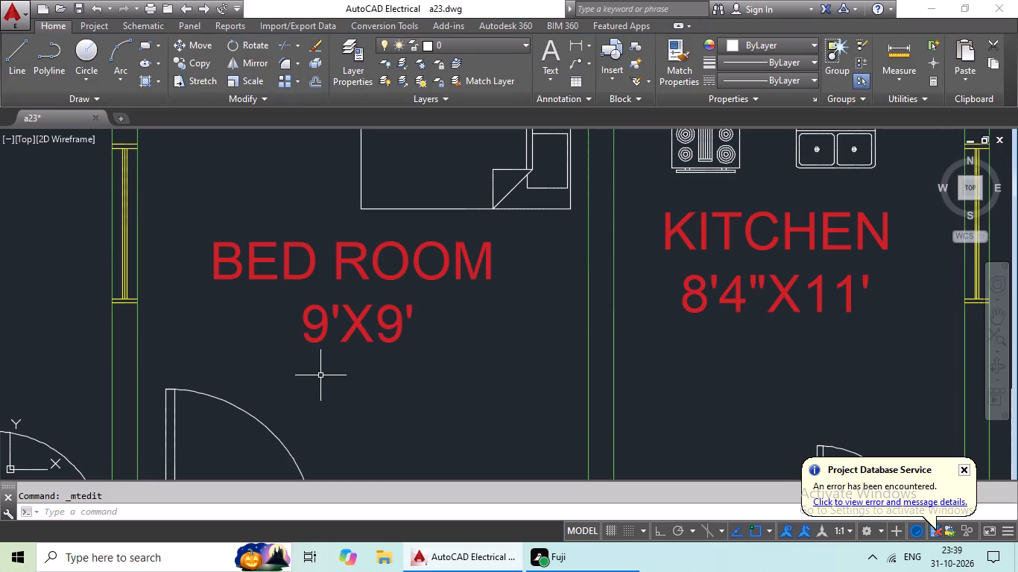
Replace the whole label text in the narrow room north of the northeast apartment's kitchen with WASH.
scroll(451, 335, "down", 3)
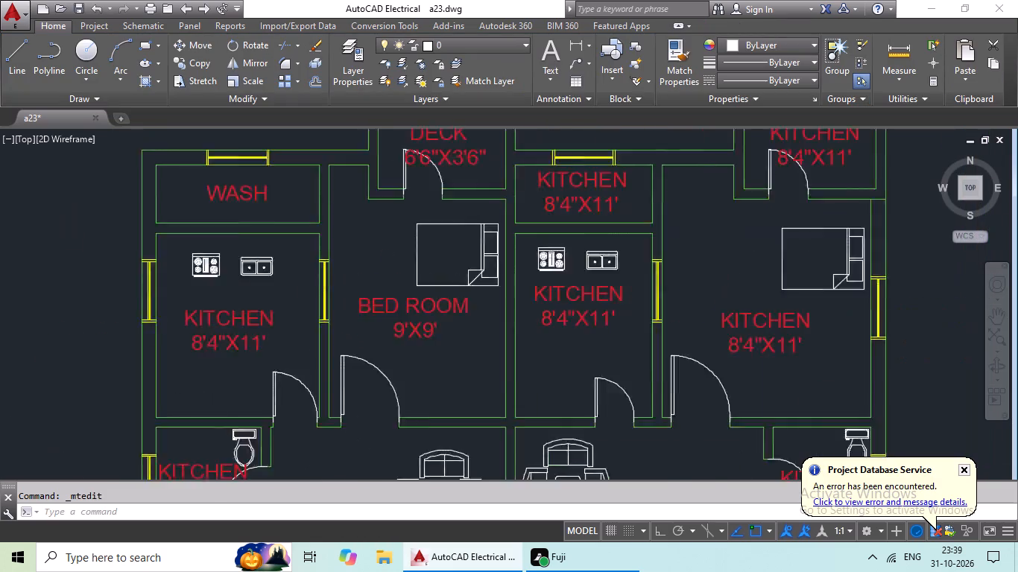
middle_click_drag(458, 331, 376, 330)
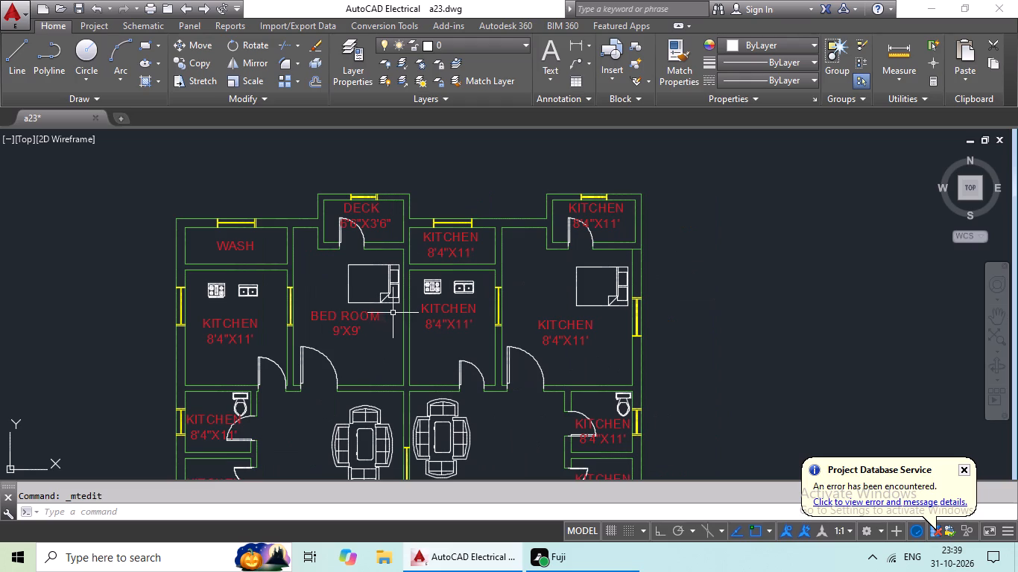
double_click(461, 243)
scroll(461, 243, "up", 2)
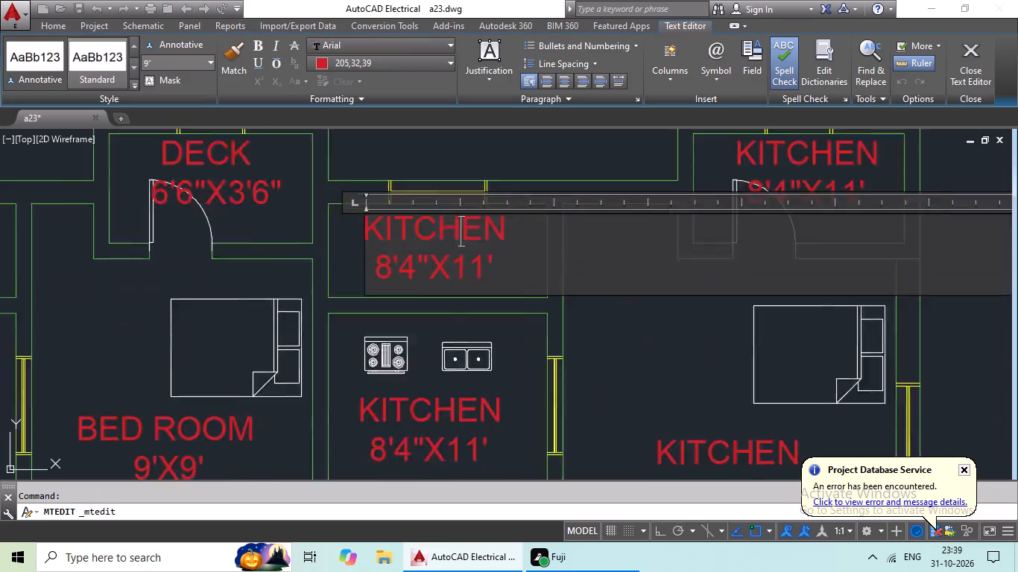
scroll(460, 243, "up", 1)
left_click(548, 296)
key("BackSpace")
key("BackSpace")
key("BackSpace")
key("BackSpace")
key("BackSpace")
key("BackSpace")
key("BackSpace")
key("BackSpace")
key("BackSpace")
key("BackSpace")
key("BackSpace")
key("BackSpace")
key("BackSpace")
key("BackSpace")
key("BackSpace")
key("BackSpace")
key("BackSpace")
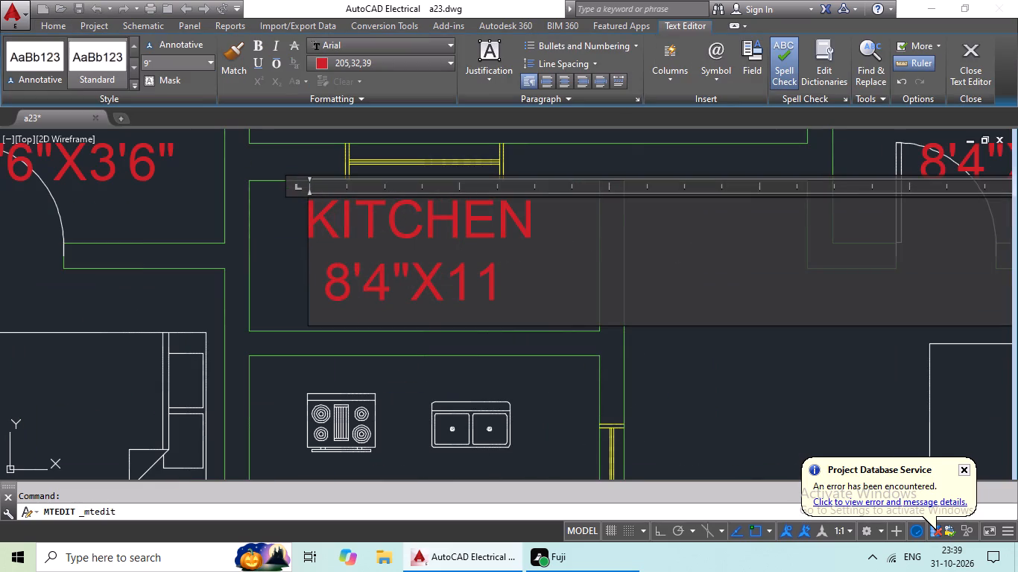
type("WAS")
key("shift+h")
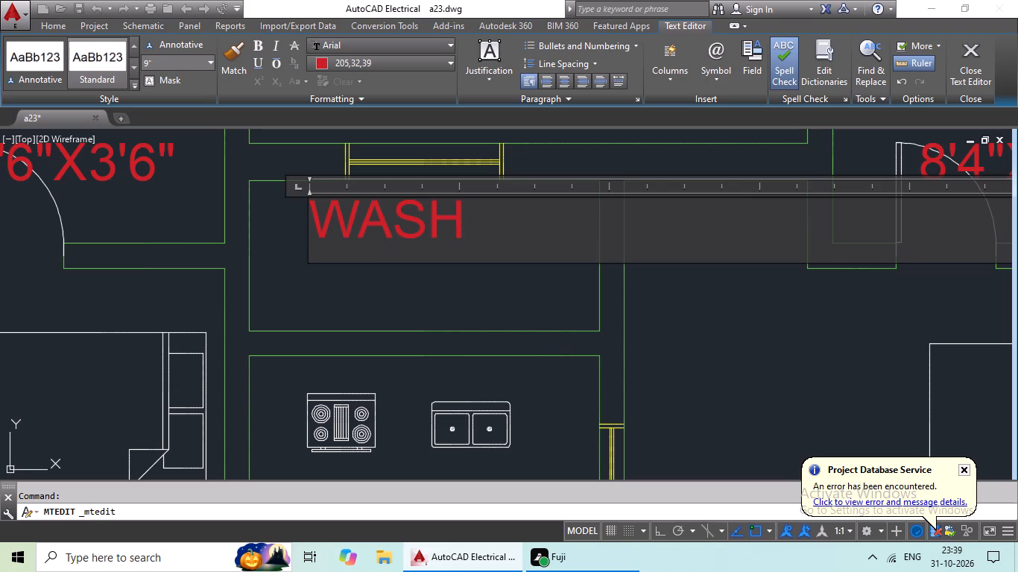
left_click(582, 337)
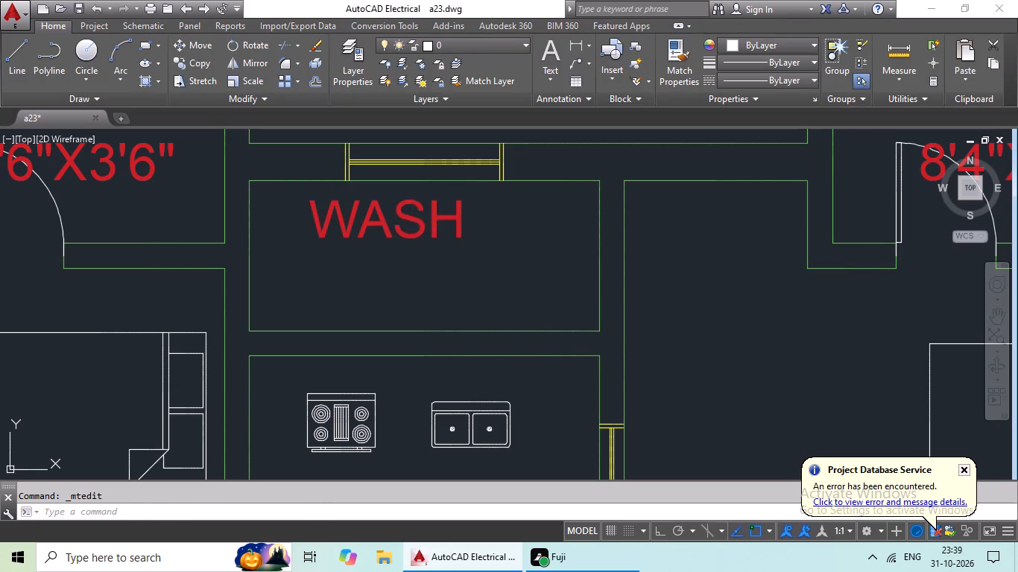
Move the northeast apartment's WASH label to the middle of its narrow room.
left_click(411, 224)
left_click(411, 217)
left_click_drag(194, 43, 198, 60)
left_click(202, 44)
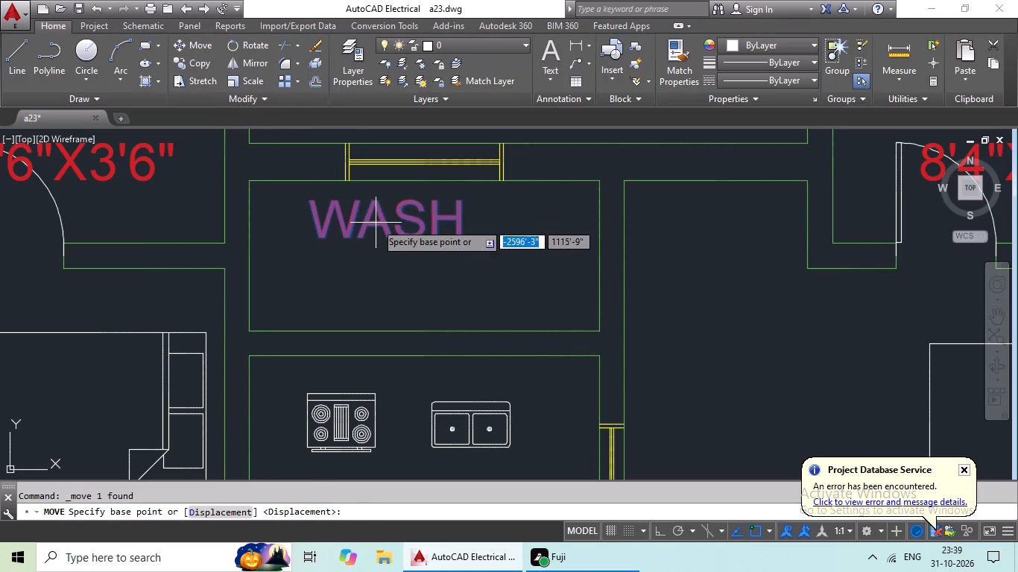
left_click_drag(376, 223, 426, 267)
left_click(426, 267)
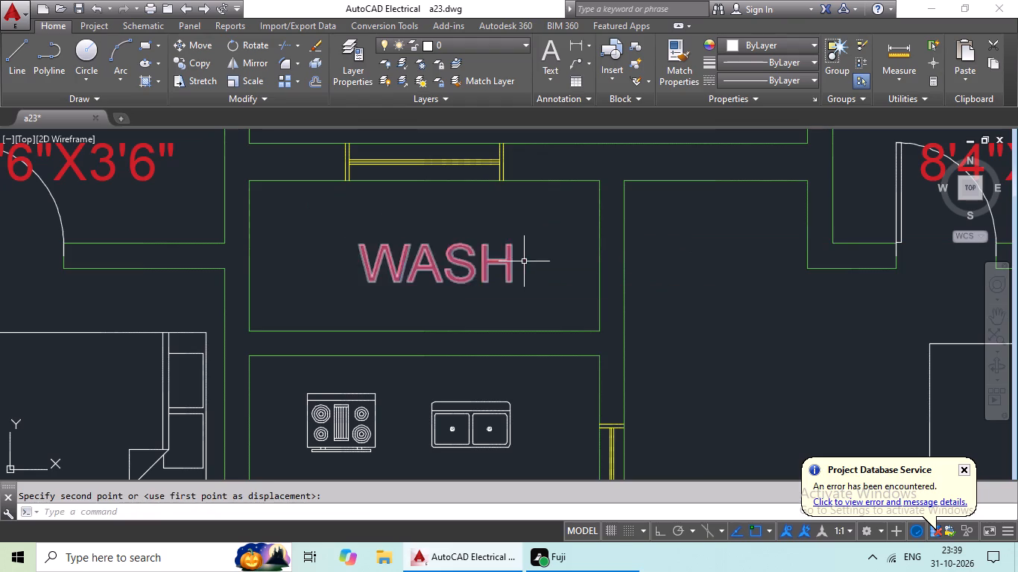
Change the size line of the northeast apartment's KITCHEN label to 7'X11'.
scroll(525, 261, "down", 2)
middle_click_drag(585, 311, 519, 284)
left_click(416, 333)
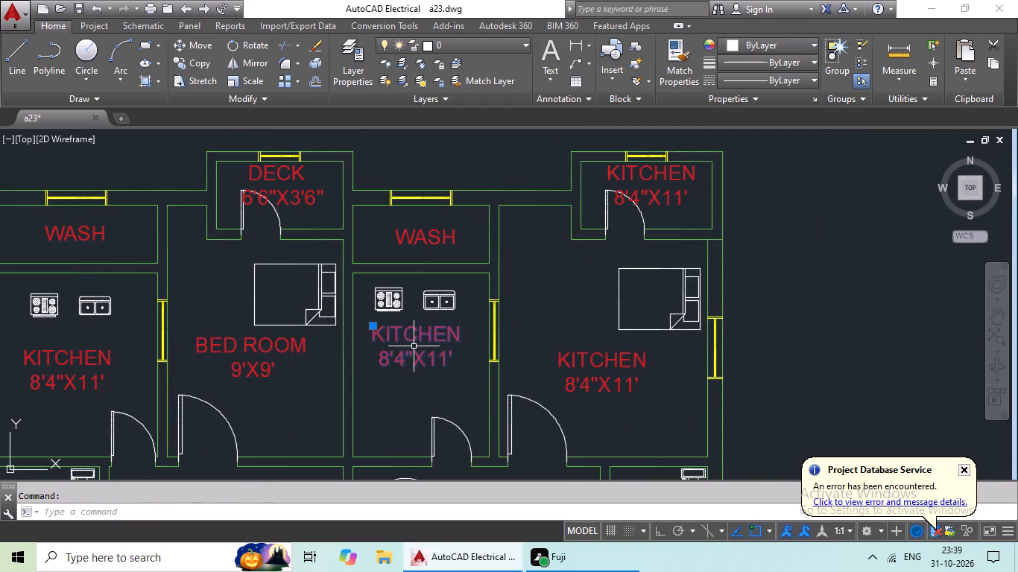
double_click(411, 351)
scroll(430, 358, "up", 2)
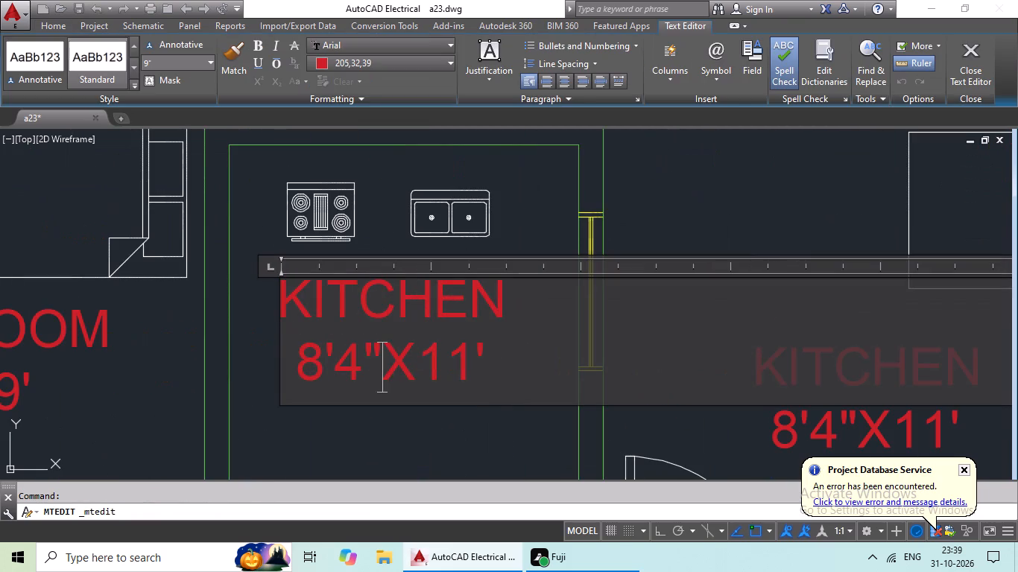
left_click(501, 370)
key("BackSpace")
key("BackSpace")
key("BackSpace")
key("BackSpace")
key("BackSpace")
key("BackSpace")
key("BackSpace")
key("BackSpace")
key("BackSpace")
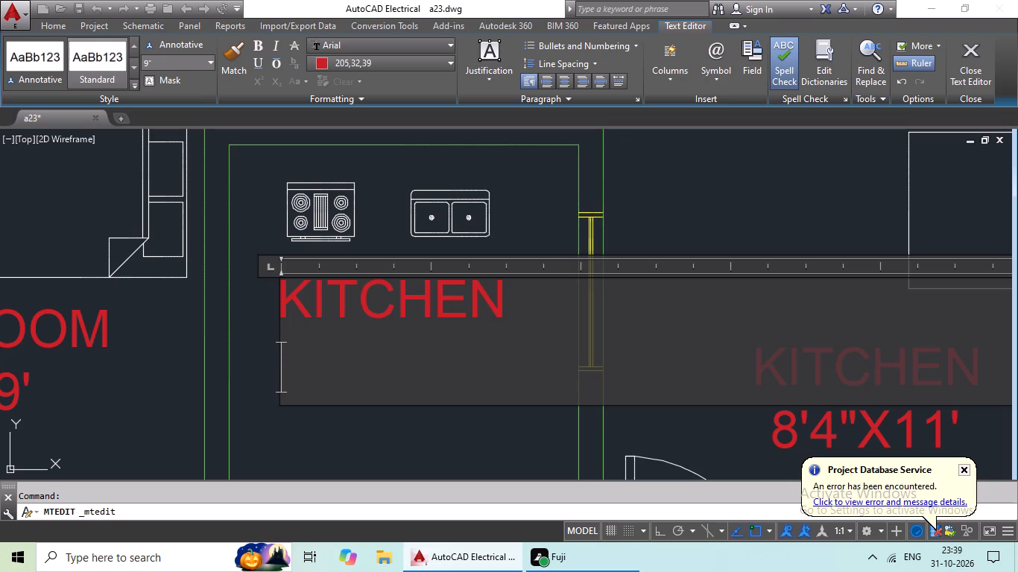
type("7'")
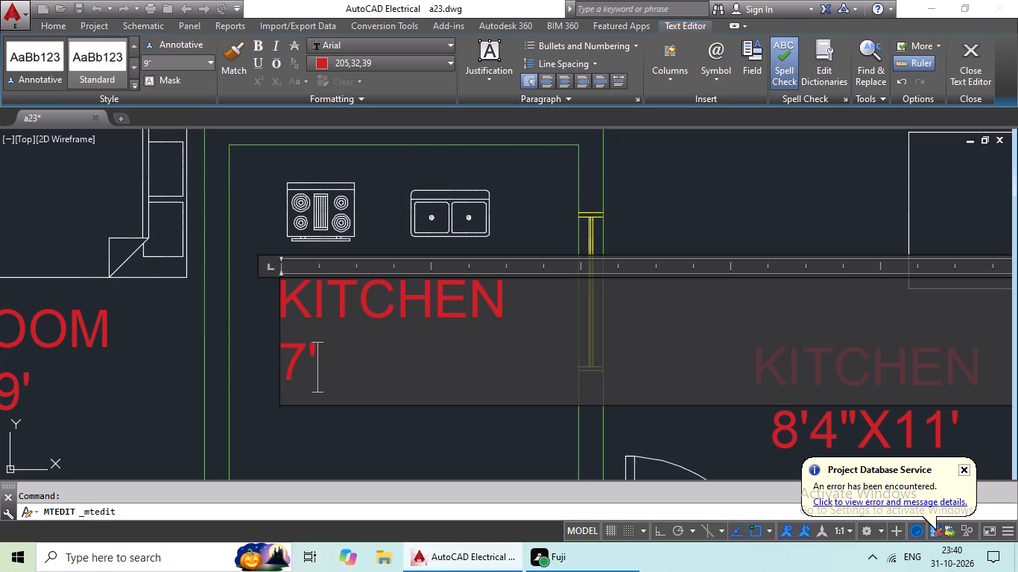
key("shift+x")
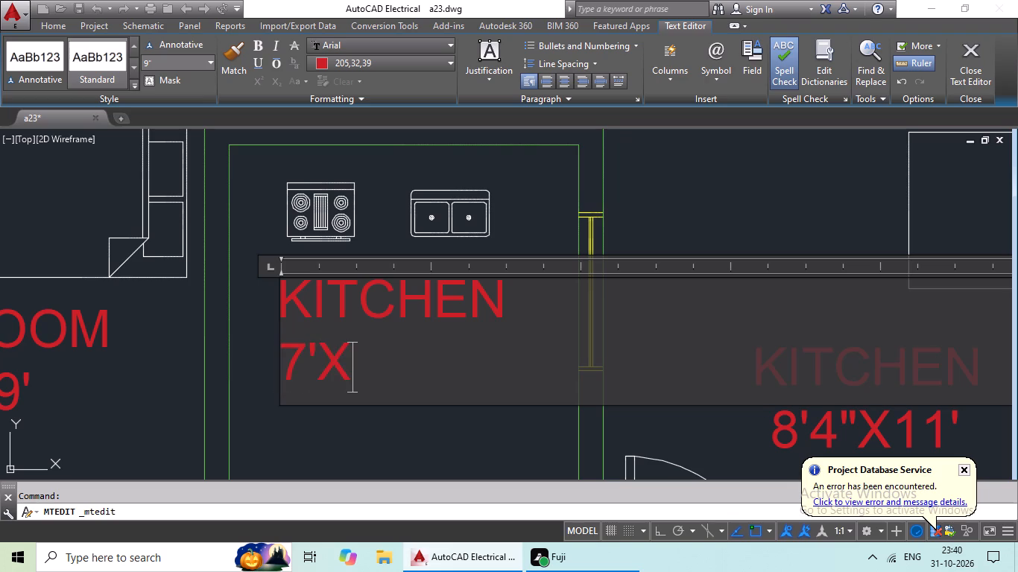
type("11'")
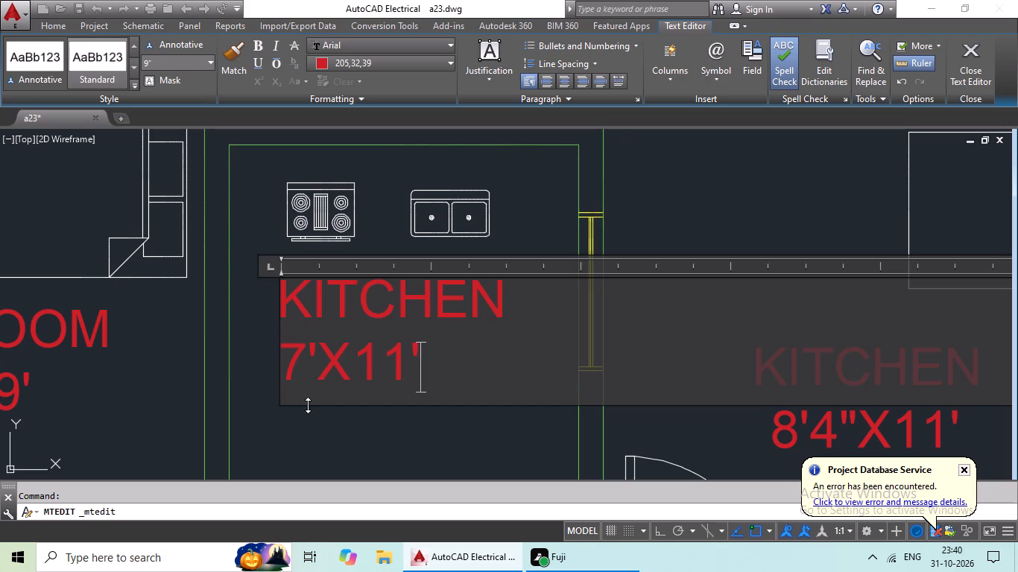
Indent the 7'X11' line with three spaces to centre it under KITCHEN, and finish editing the label.
left_click(288, 357)
key("space")
key("space")
key("space")
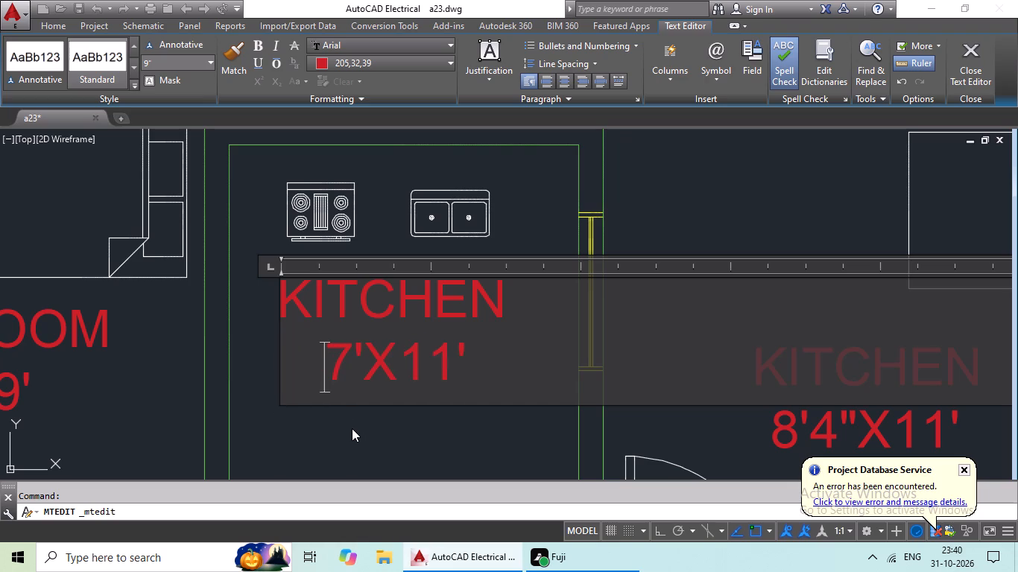
left_click(379, 419)
Replace the label text in the small projecting room north of the northeast apartment's bedroom with DECK and, on a second line, 6'6"X3'6".
scroll(441, 352, "down", 3)
middle_click_drag(481, 319, 370, 300)
middle_click_drag(446, 300, 375, 314)
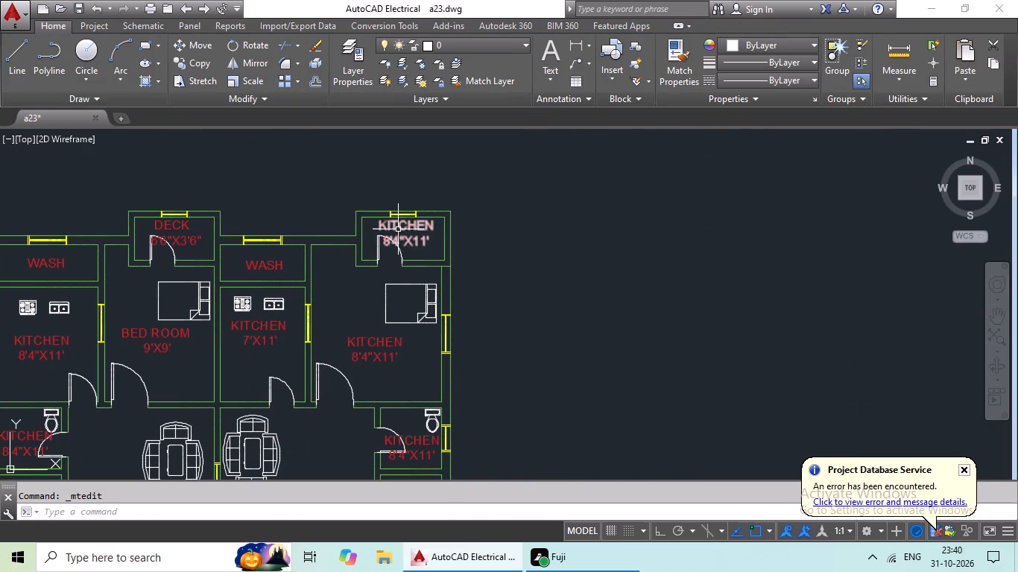
double_click(399, 229)
scroll(413, 231, "up", 2)
left_click(481, 258)
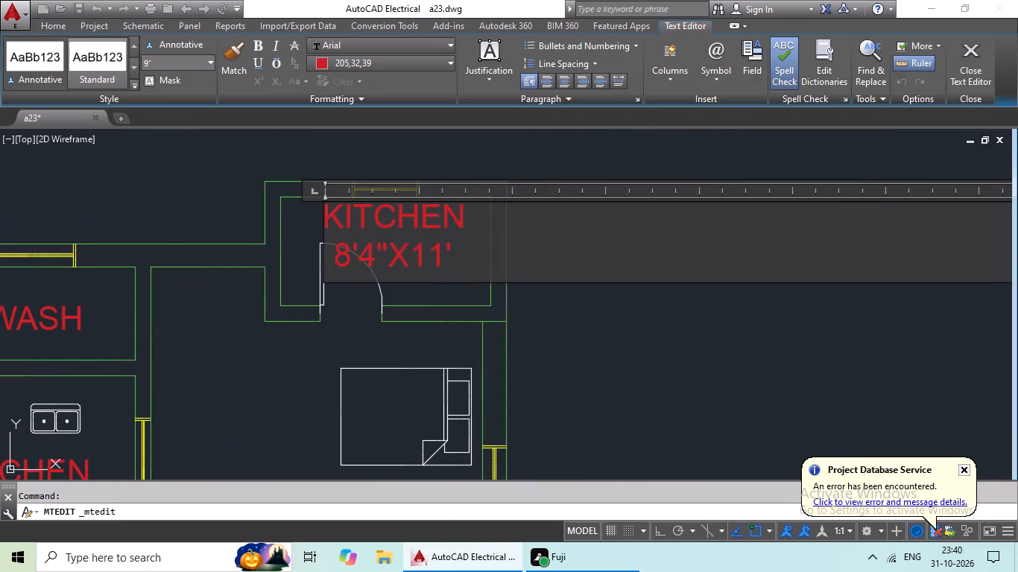
key("BackSpace")
key("BackSpace")
key("BackSpace")
key("BackSpace")
key("BackSpace")
key("BackSpace")
key("BackSpace")
key("BackSpace")
key("BackSpace")
key("BackSpace")
key("BackSpace")
key("BackSpace")
key("BackSpace")
key("BackSpace")
key("BackSpace")
key("BackSpace")
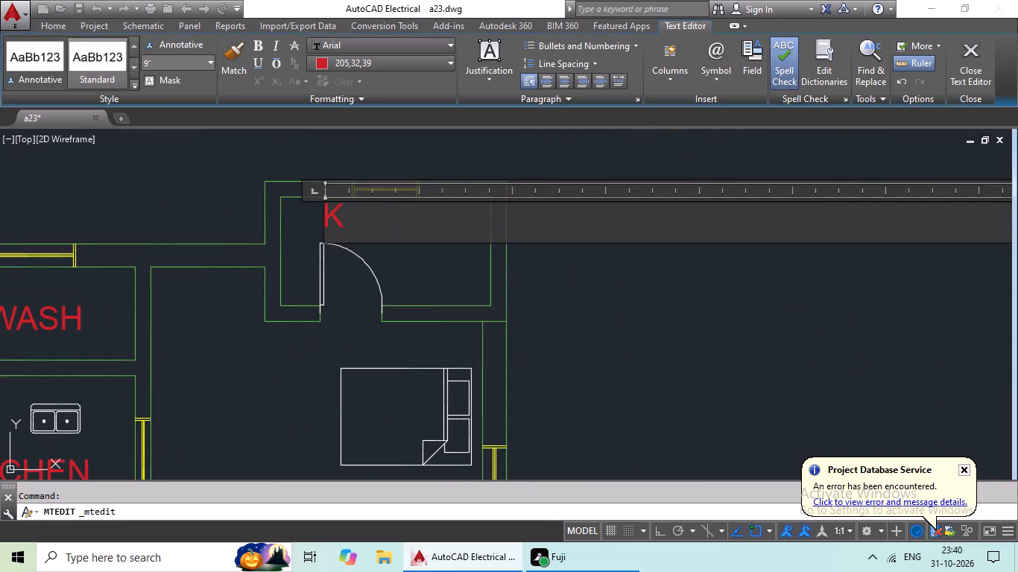
key("BackSpace")
key("shift+d")
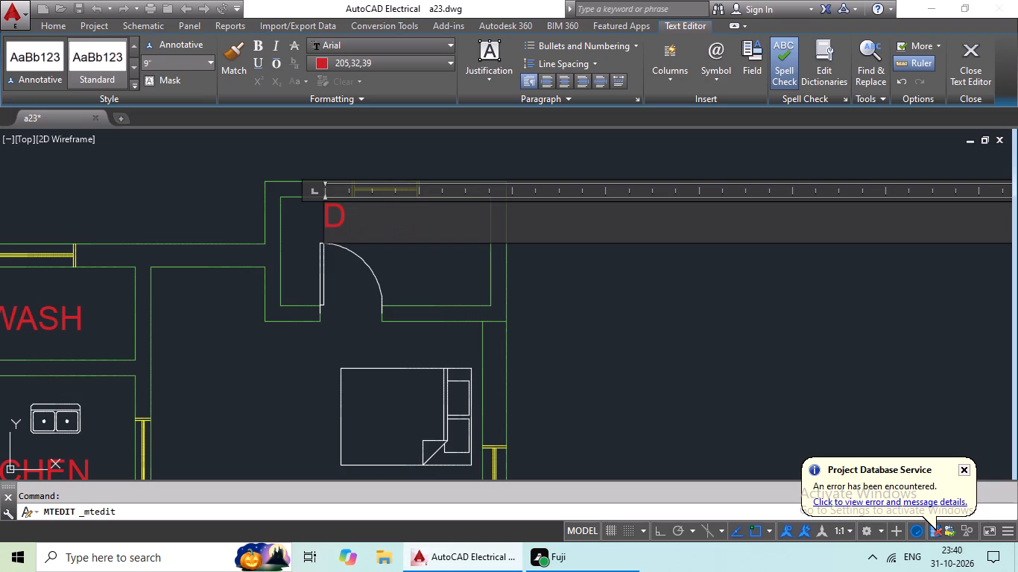
key("shift+e")
type("CK")
key("Return")
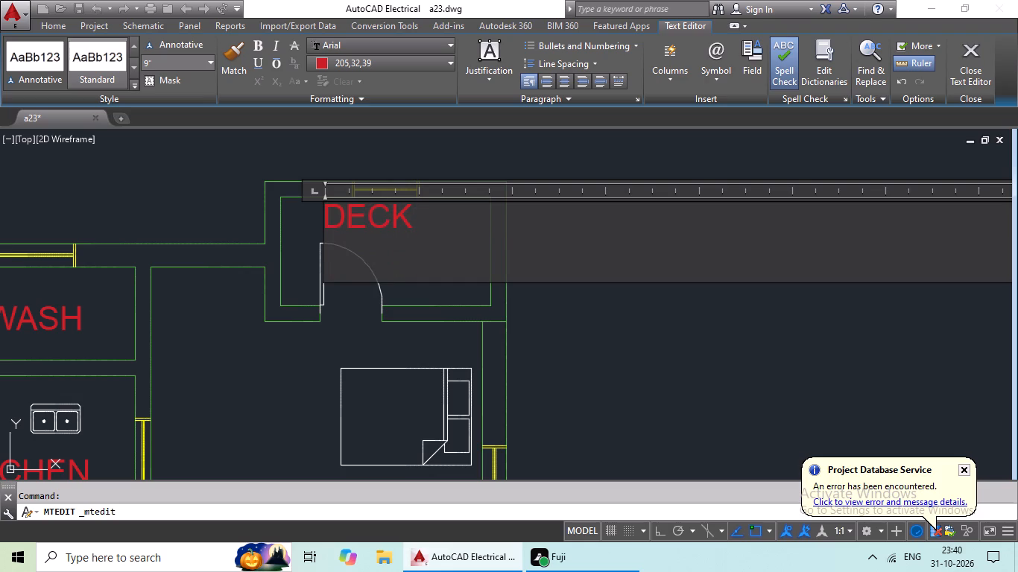
type("6'6")
key("shift+quotedbl")
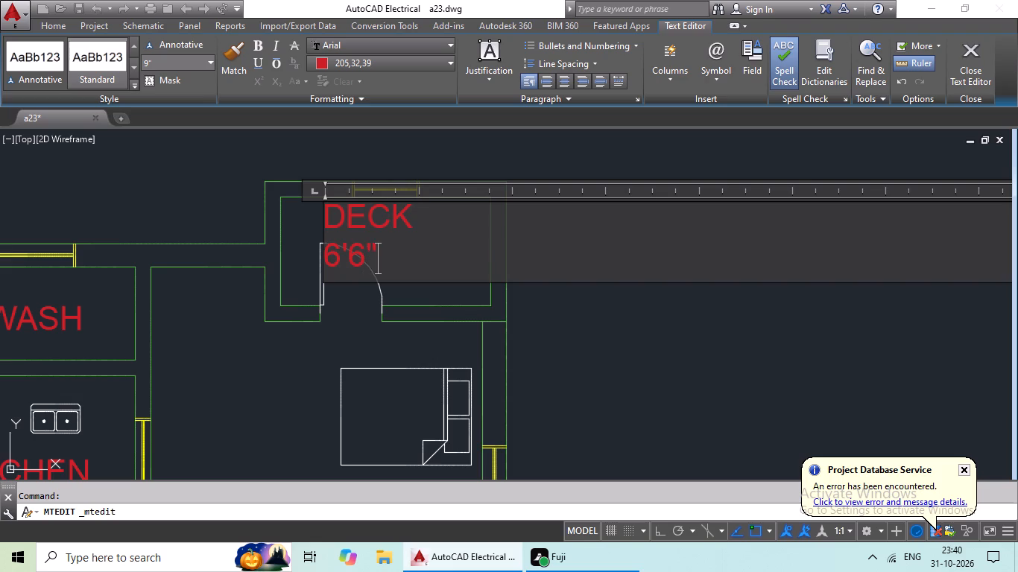
key("shift+x")
type("3'6")
key("shift+quotedbl")
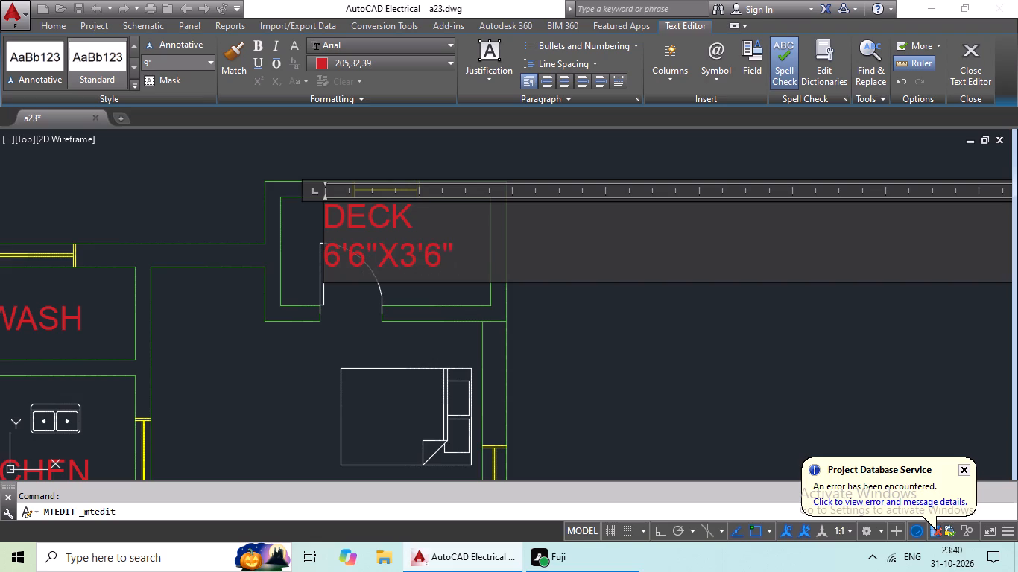
Indent the DECK line with one space above its size, and finish editing the label.
left_click(326, 214)
key("space")
left_click(354, 295)
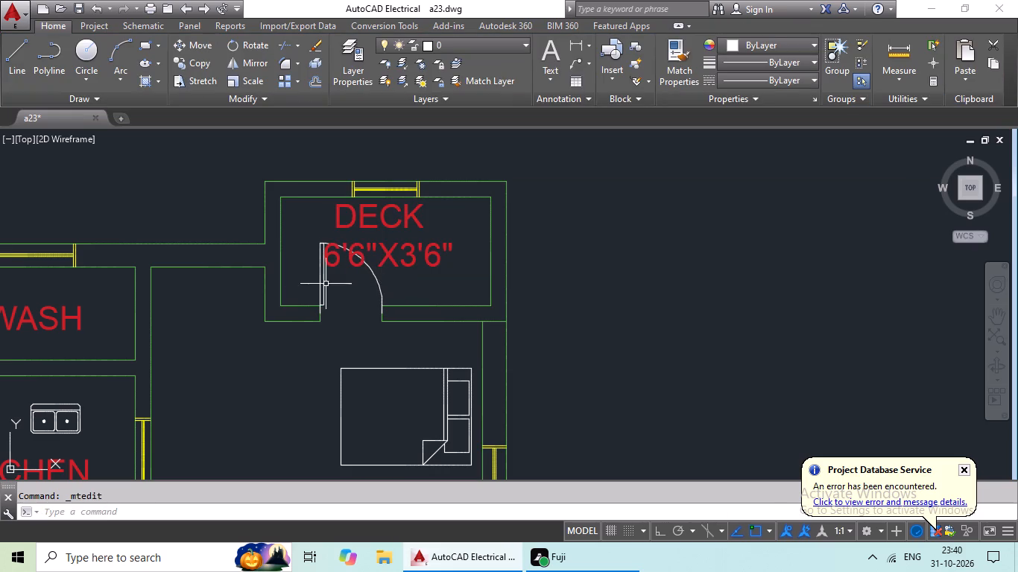
Replace the label text in the northeast apartment's bedroom with BED ROOM and, on a second line, 10'4"X9'.
scroll(245, 319, "down", 2)
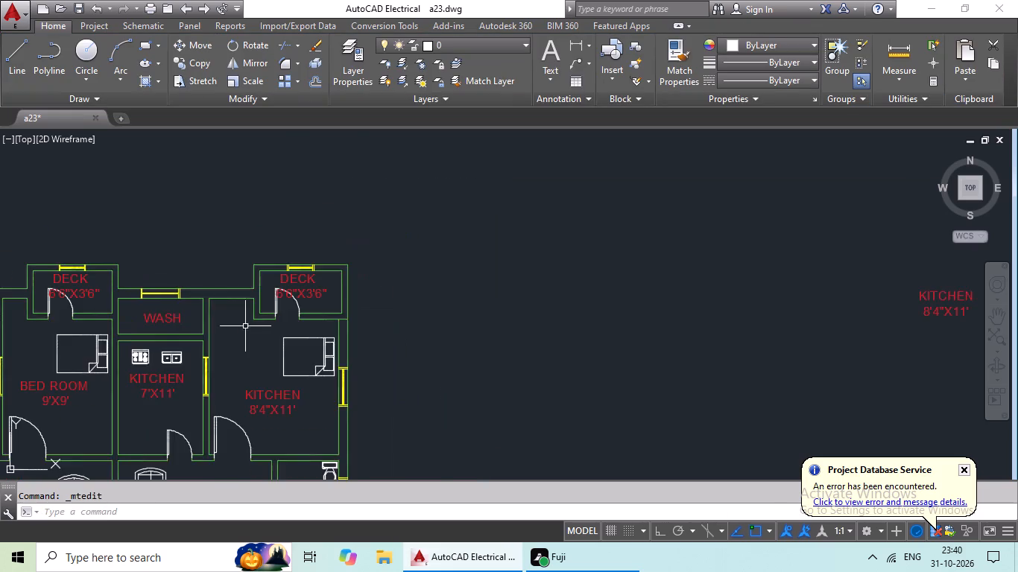
middle_click_drag(245, 328, 339, 281)
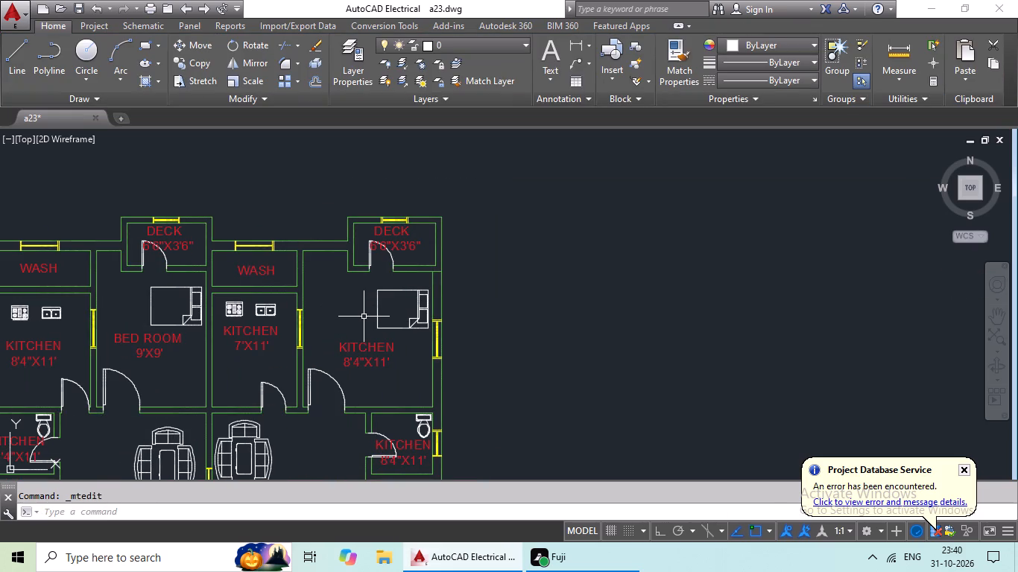
double_click(366, 344)
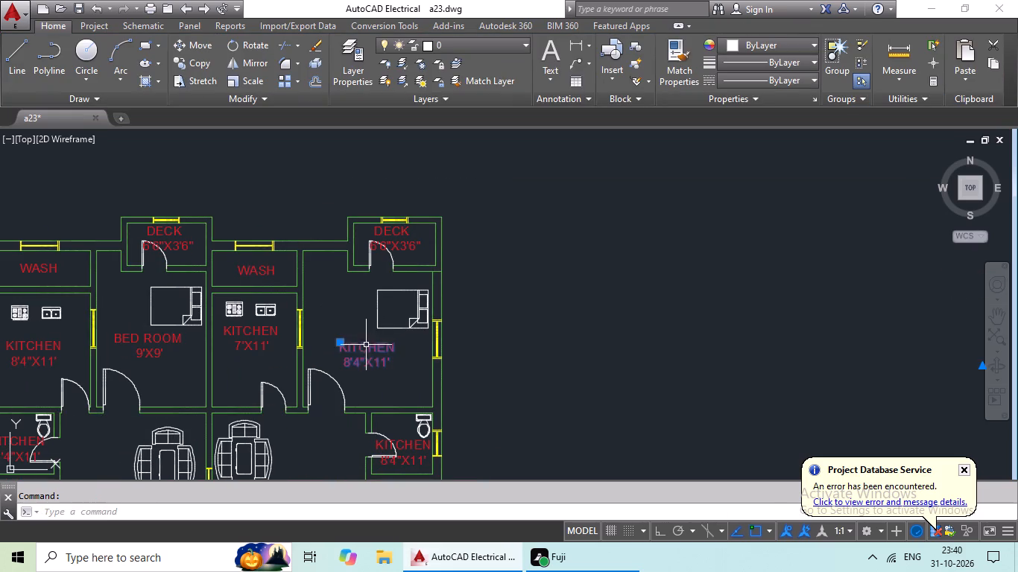
scroll(388, 360, "up", 3)
left_click(457, 370)
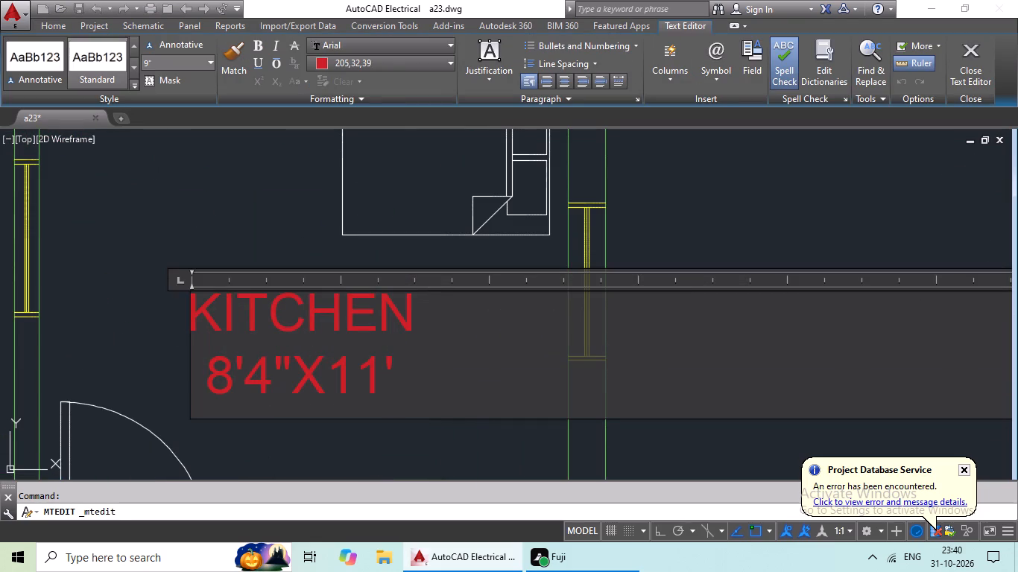
key("BackSpace")
key("BackSpace")
key("BackSpace")
key("BackSpace")
key("BackSpace")
key("BackSpace")
key("BackSpace")
key("BackSpace")
key("BackSpace")
key("BackSpace")
key("BackSpace")
key("BackSpace")
key("BackSpace")
key("BackSpace")
key("BackSpace")
key("BackSpace")
key("BackSpace")
key("BackSpace")
key("BackSpace")
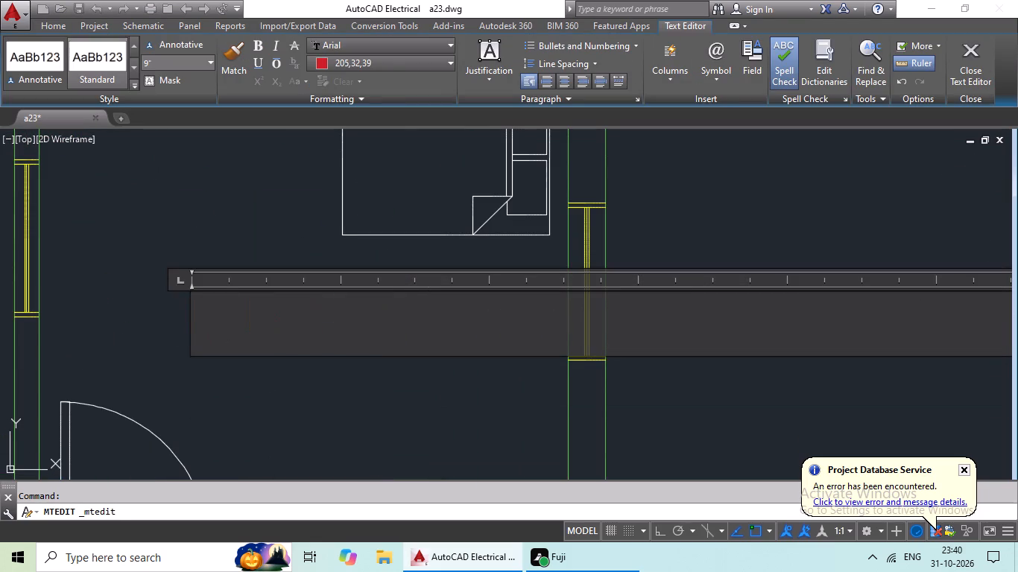
type("BED ROO")
key("shift+m")
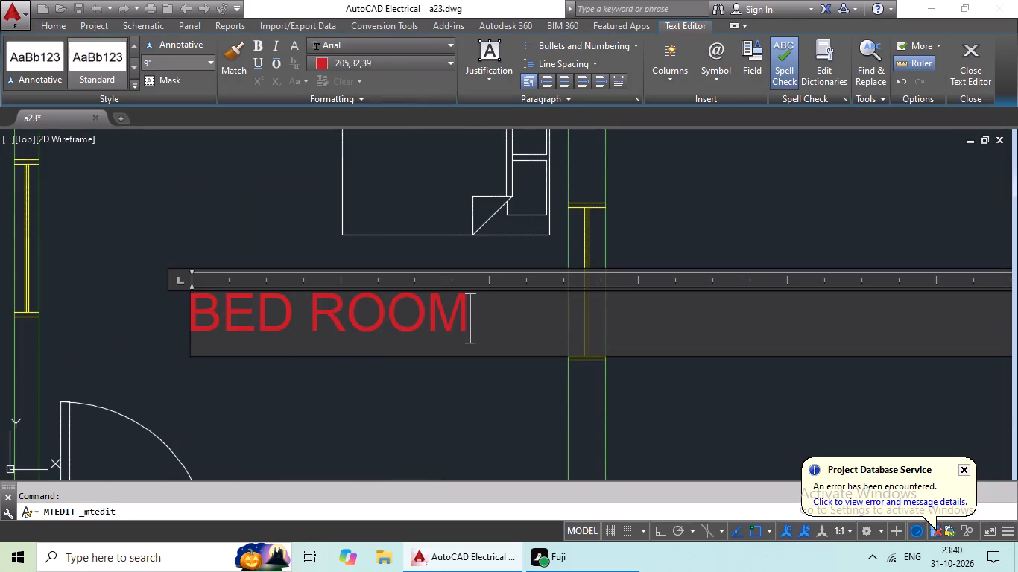
key("Return")
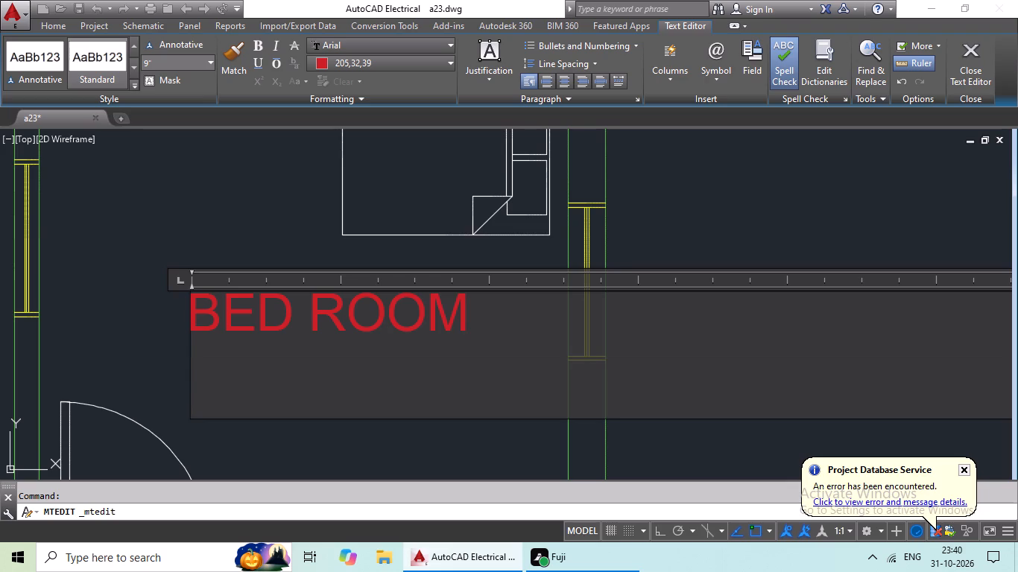
type("10'")
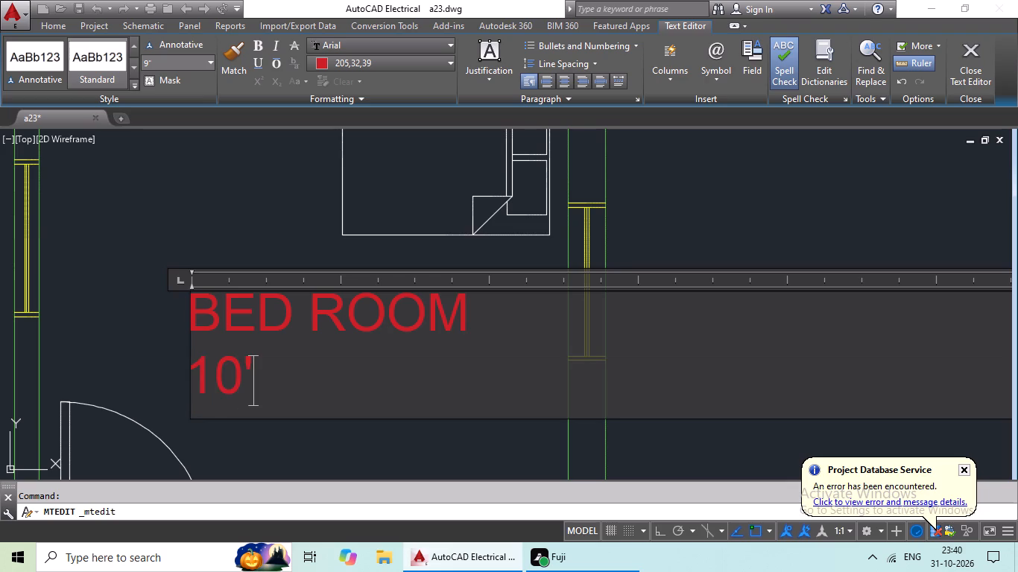
key("4")
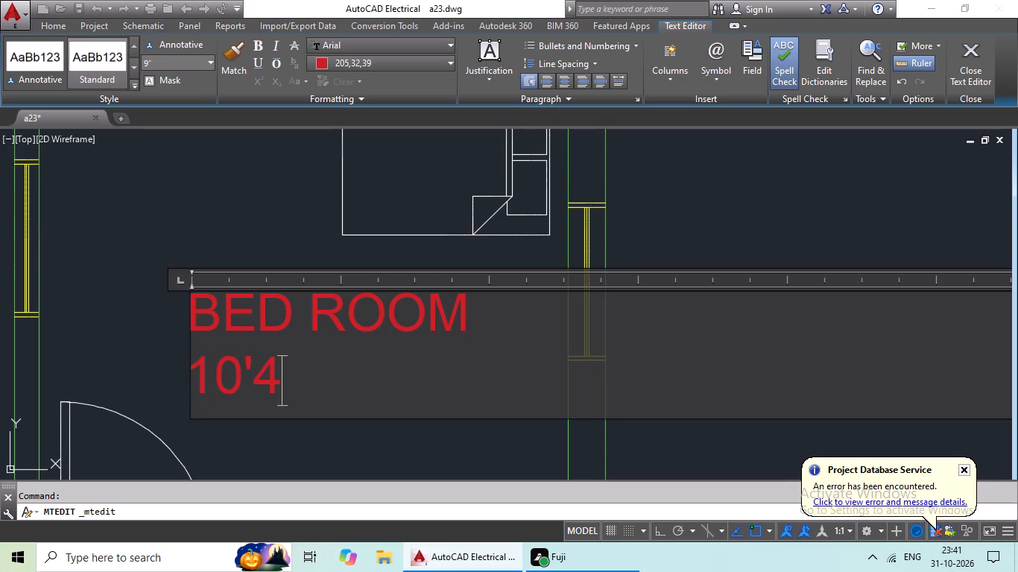
type("\"X")
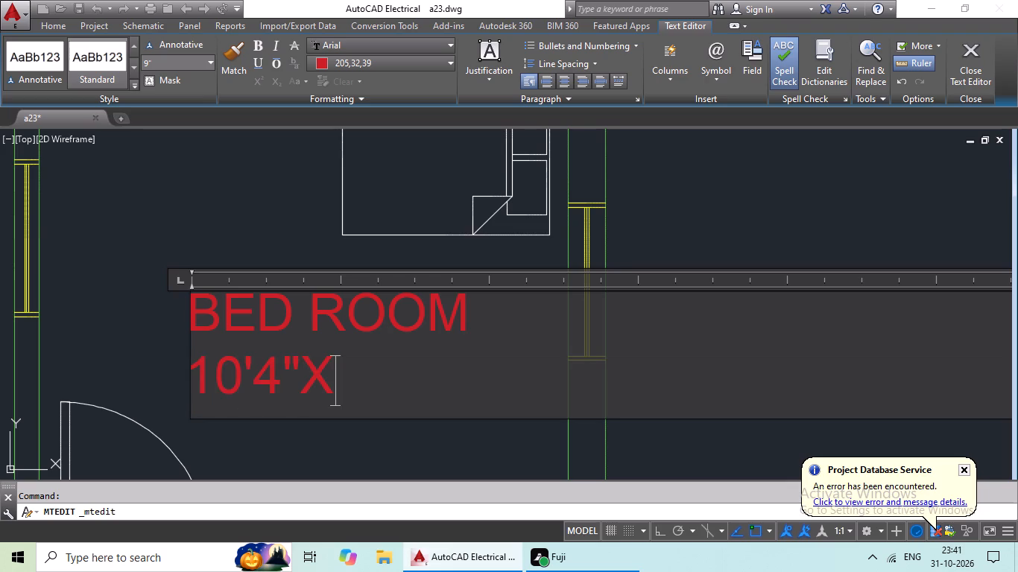
type("9'")
Indent the 10'4"X9' line with two spaces to centre it under BED ROOM, and finish editing the label.
left_click(194, 371)
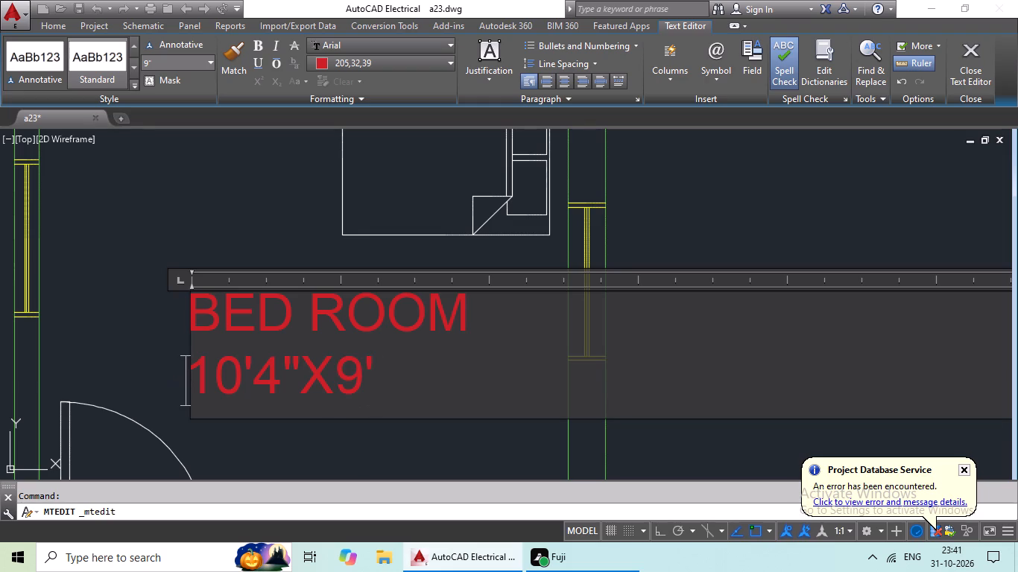
key("space")
key("space")
left_click(298, 436)
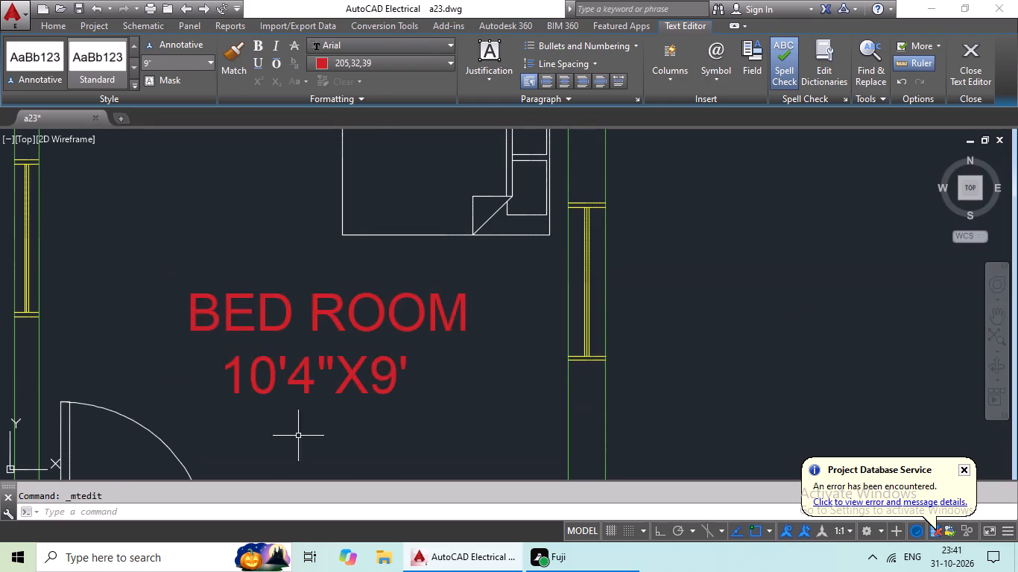
Replace the label text in the northwest apartment's toilet with TOILET and, on a second line, 5'X5'.
scroll(337, 402, "down", 3)
middle_click_drag(353, 390, 464, 347)
middle_click_drag(365, 355, 426, 339)
middle_click_drag(414, 349, 465, 321)
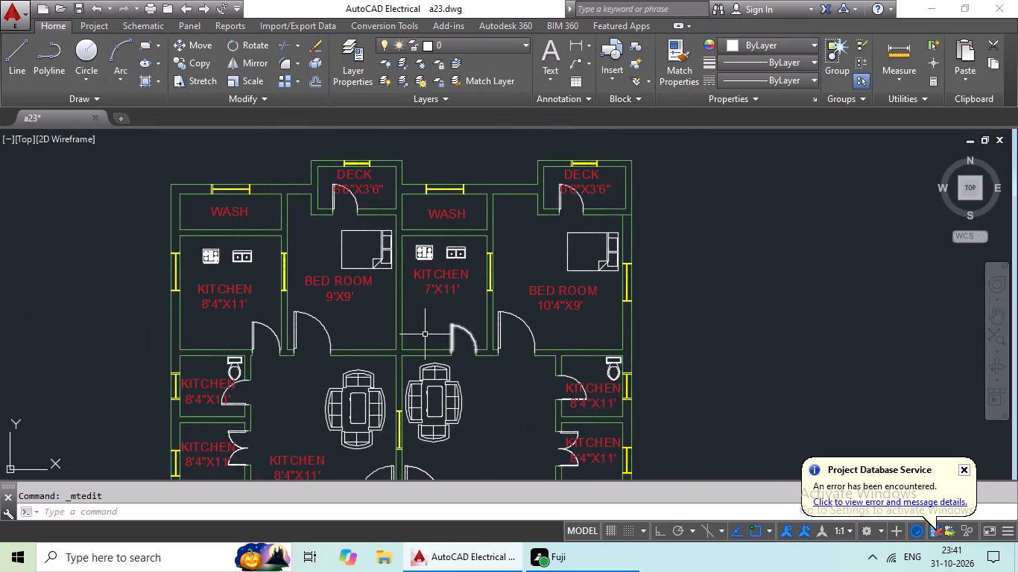
middle_click_drag(344, 345, 490, 276)
scroll(370, 321, "up", 2)
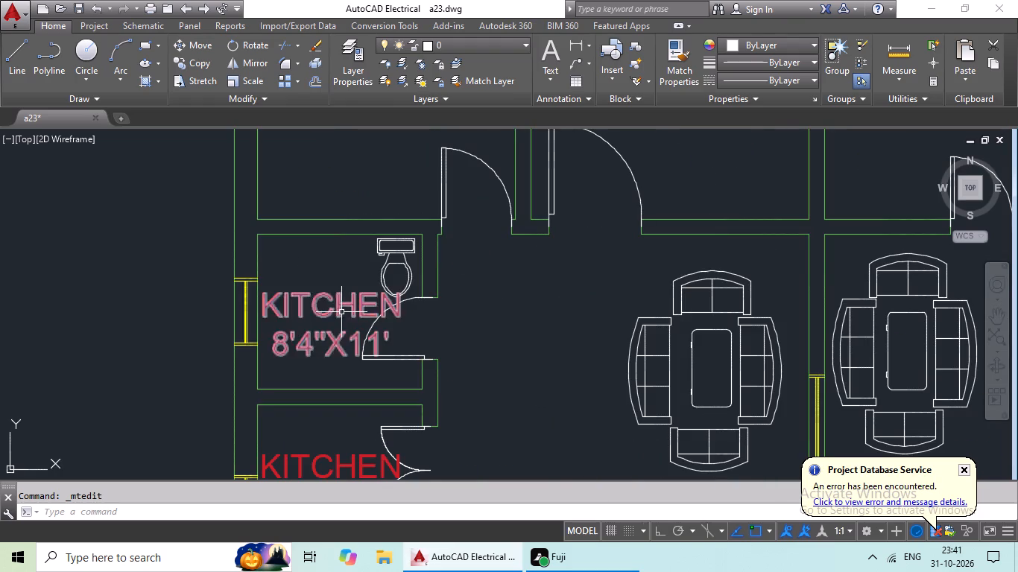
scroll(345, 311, "down", 3)
double_click(346, 309)
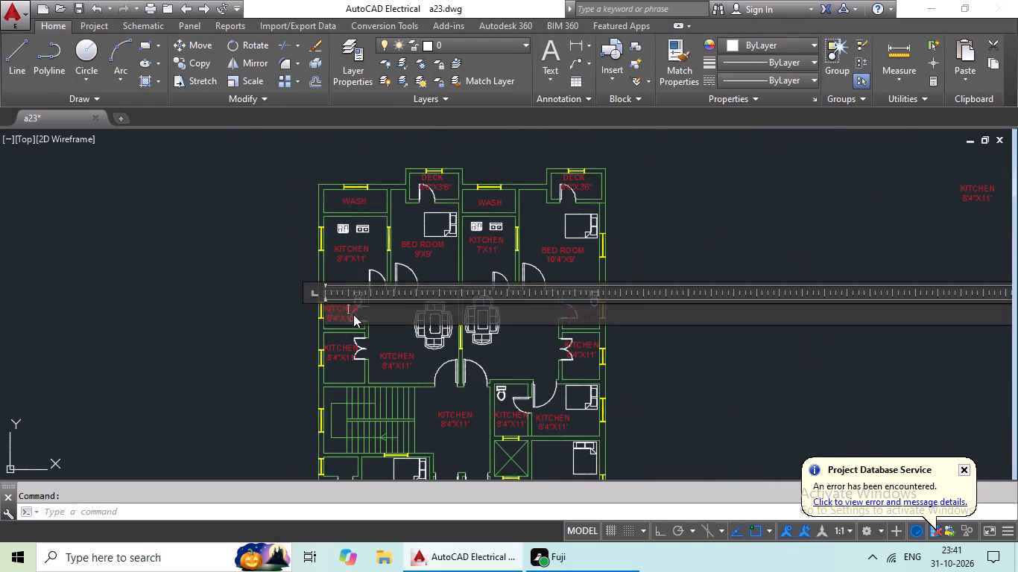
scroll(352, 317, "up", 3)
left_click(396, 328)
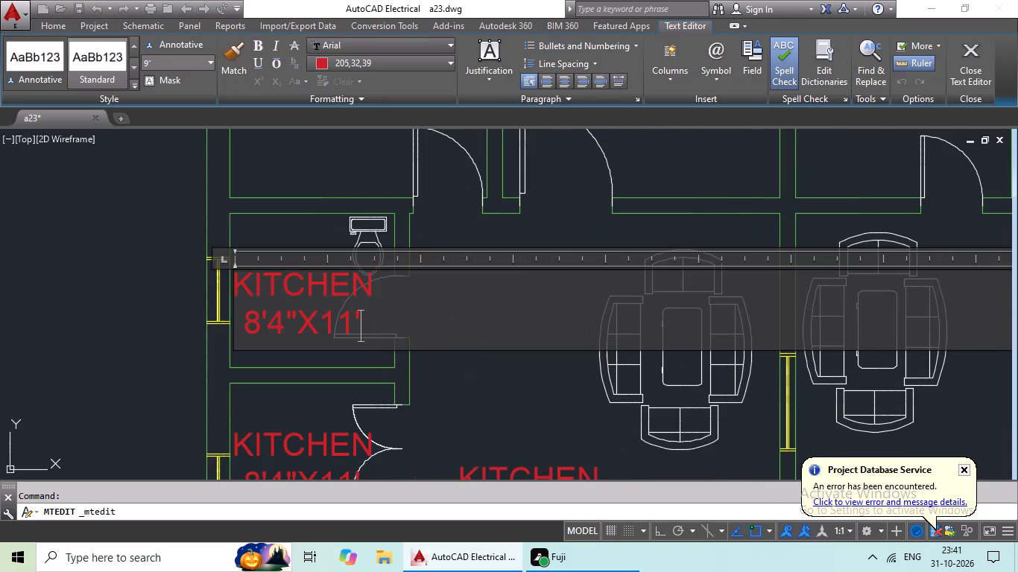
key("BackSpace")
key("BackSpace")
key("BackSpace")
key("BackSpace")
key("BackSpace")
key("BackSpace")
key("BackSpace")
key("BackSpace")
key("BackSpace")
key("BackSpace")
key("BackSpace")
key("BackSpace")
key("BackSpace")
key("BackSpace")
key("BackSpace")
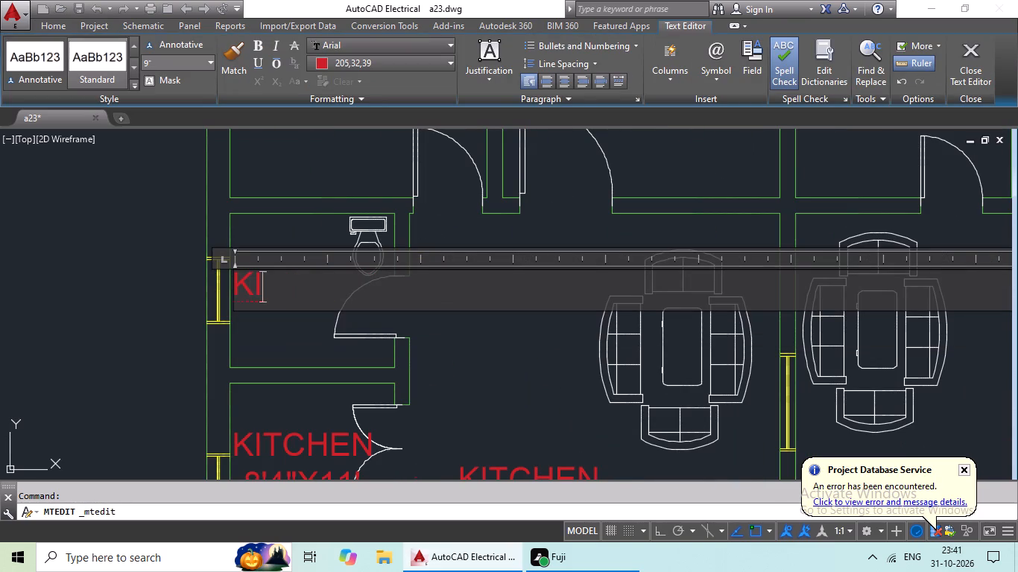
key("BackSpace")
key("BackSpace")
key("BackSpace")
type("TOILET")
key("Return")
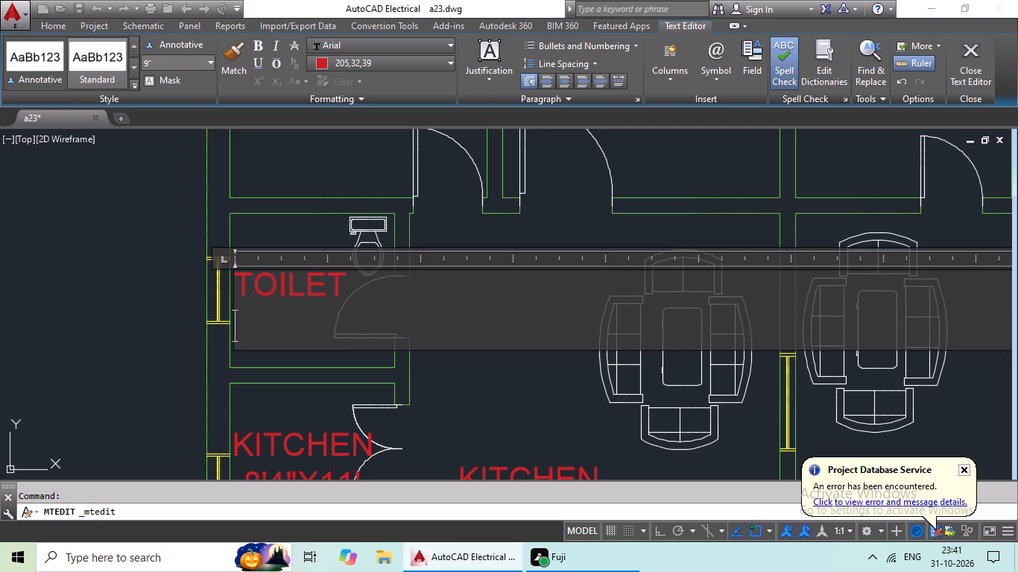
type("5'X5'")
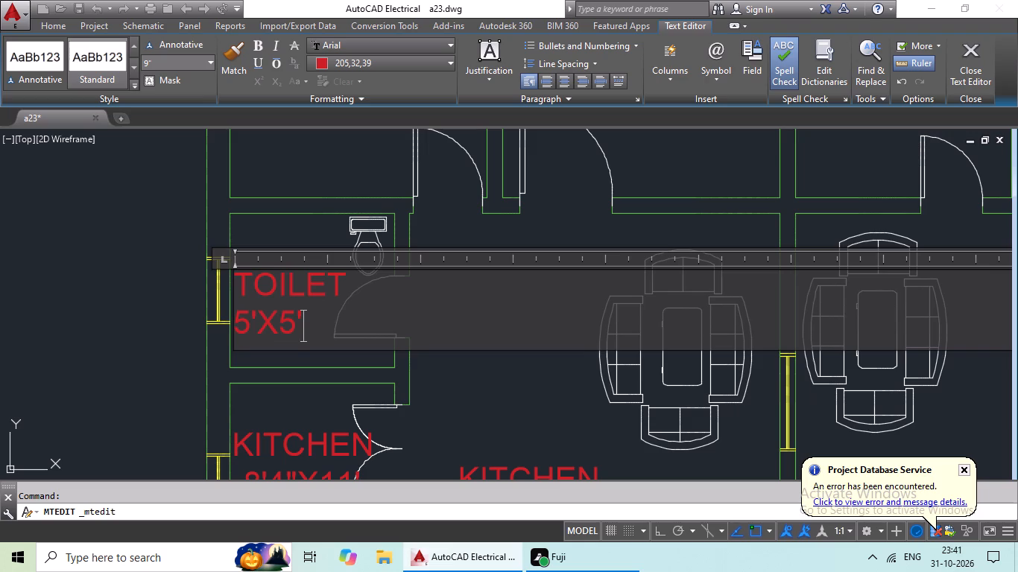
Indent the 5'X5' line with two spaces to centre it under TOILET, and finish editing the label.
left_click(234, 310)
key("space")
key("space")
left_click(424, 372)
Replace the label text in the double-door room south of the northwest toilet with DECK and, on a second line, 5'4"X6'9".
scroll(467, 341, "down", 1)
middle_click_drag(469, 339, 410, 302)
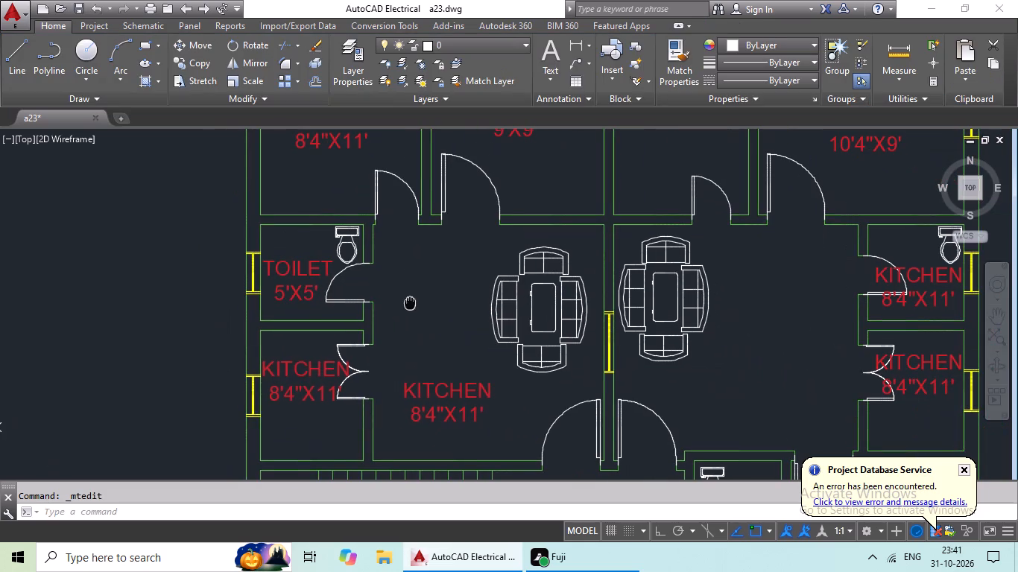
double_click(279, 372)
scroll(297, 387, "up", 2)
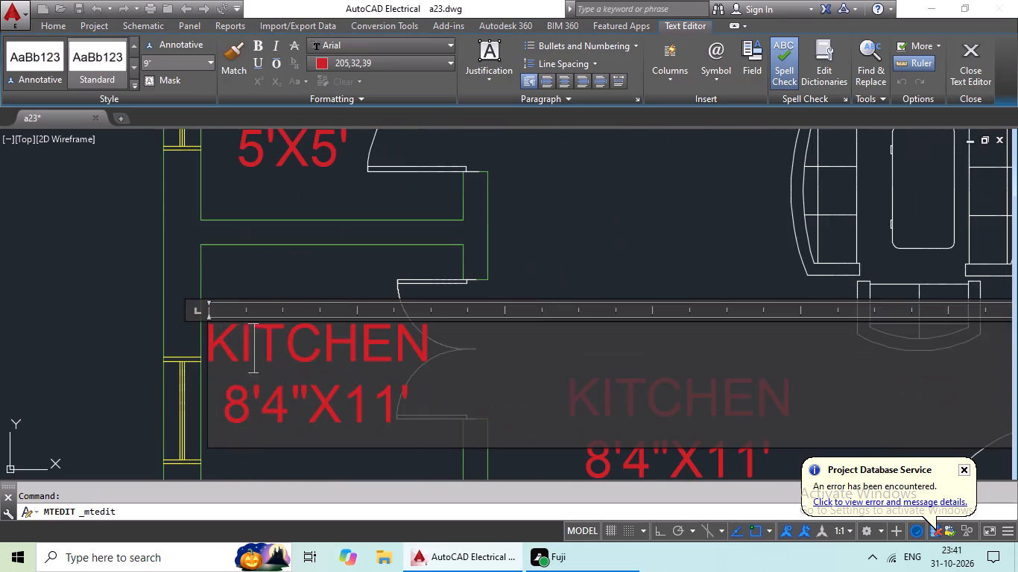
left_click(425, 416)
key("BackSpace")
key("BackSpace")
key("BackSpace")
key("BackSpace")
key("BackSpace")
key("BackSpace")
key("BackSpace")
key("BackSpace")
key("BackSpace")
key("BackSpace")
key("BackSpace")
key("BackSpace")
key("BackSpace")
key("BackSpace")
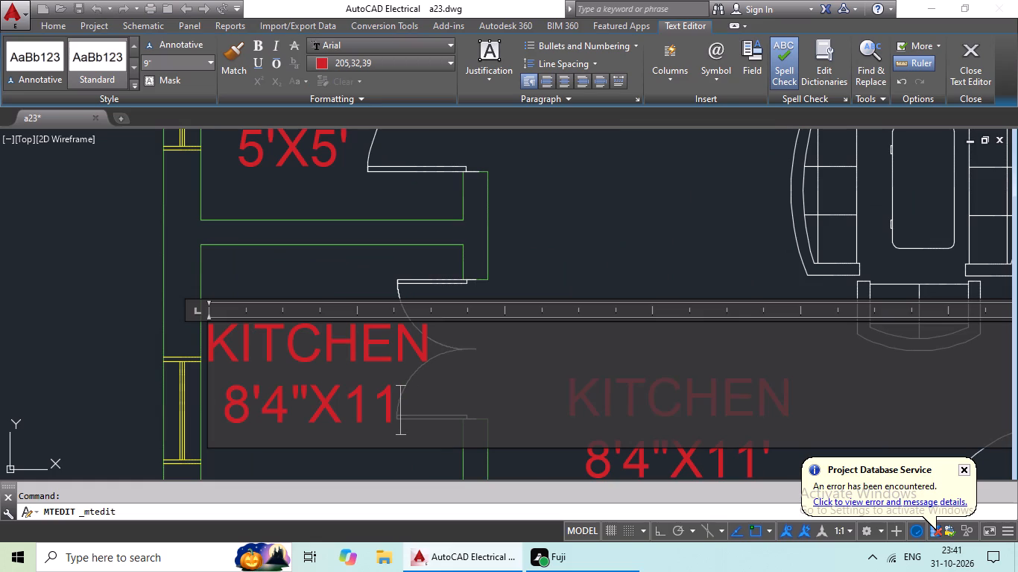
key("BackSpace")
key("BackSpace")
key("BackSpace")
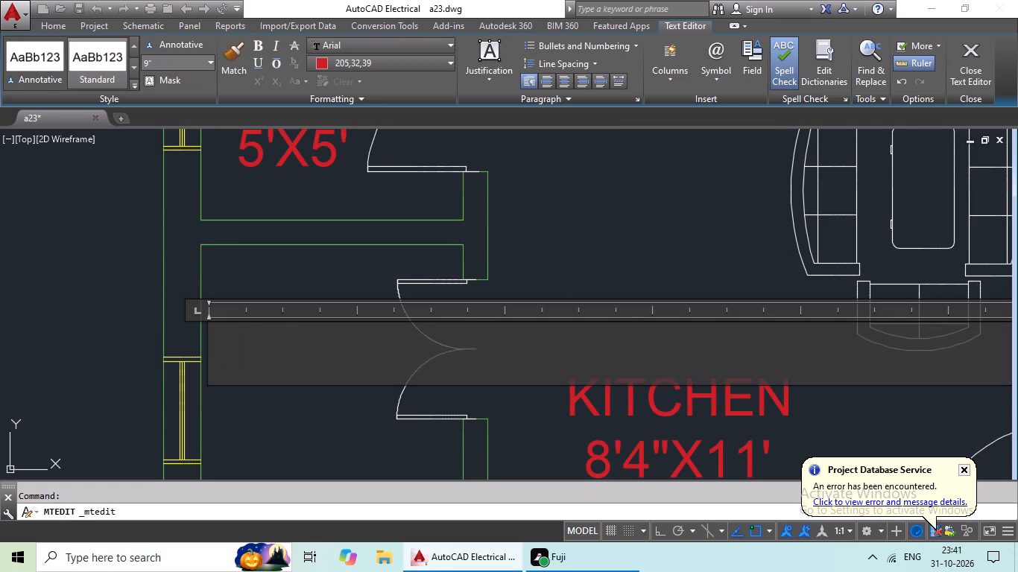
type("DEX")
key("shift+BackSpace")
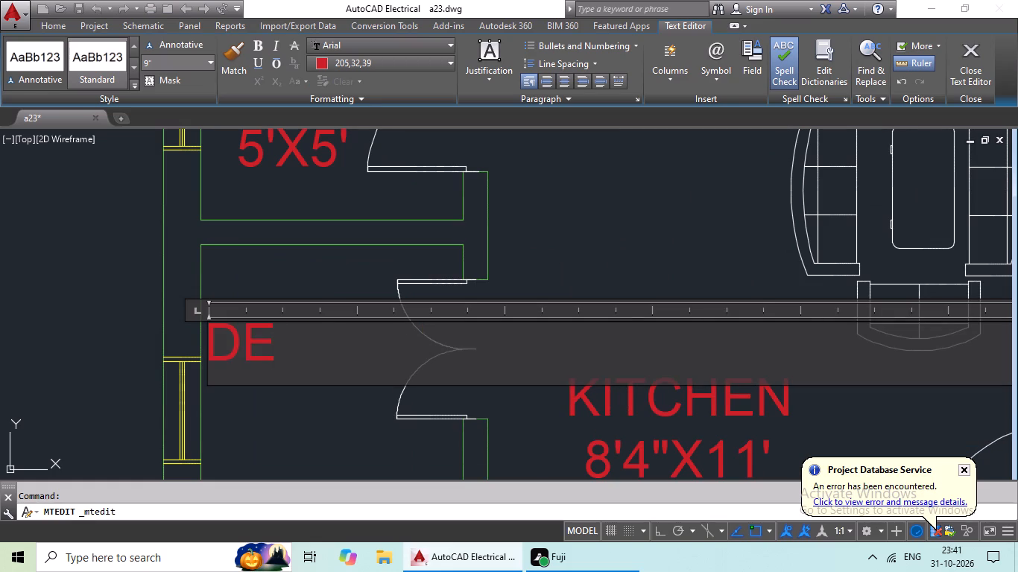
key("shift+v")
key("shift+BackSpace")
type("CK")
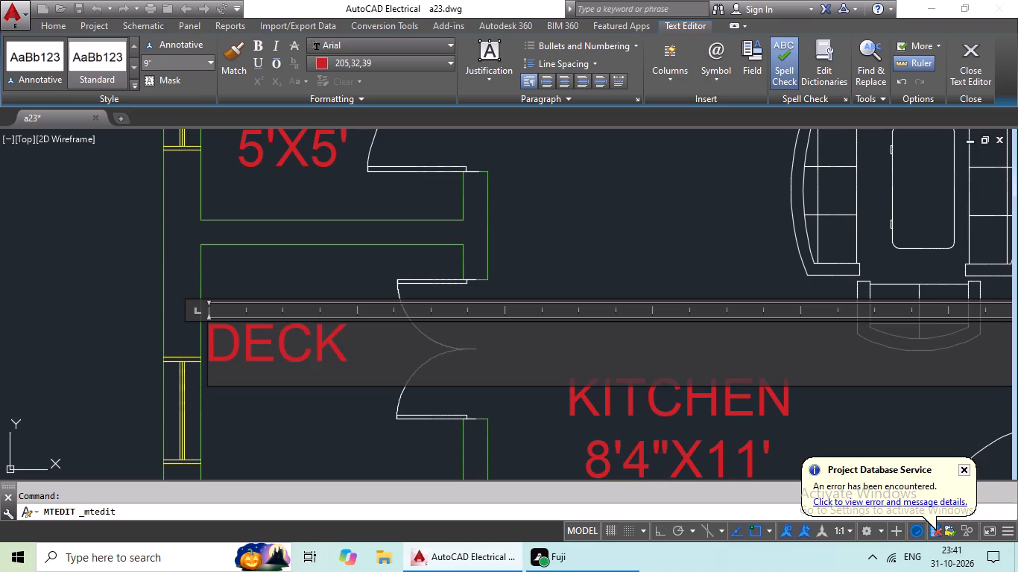
key("Return")
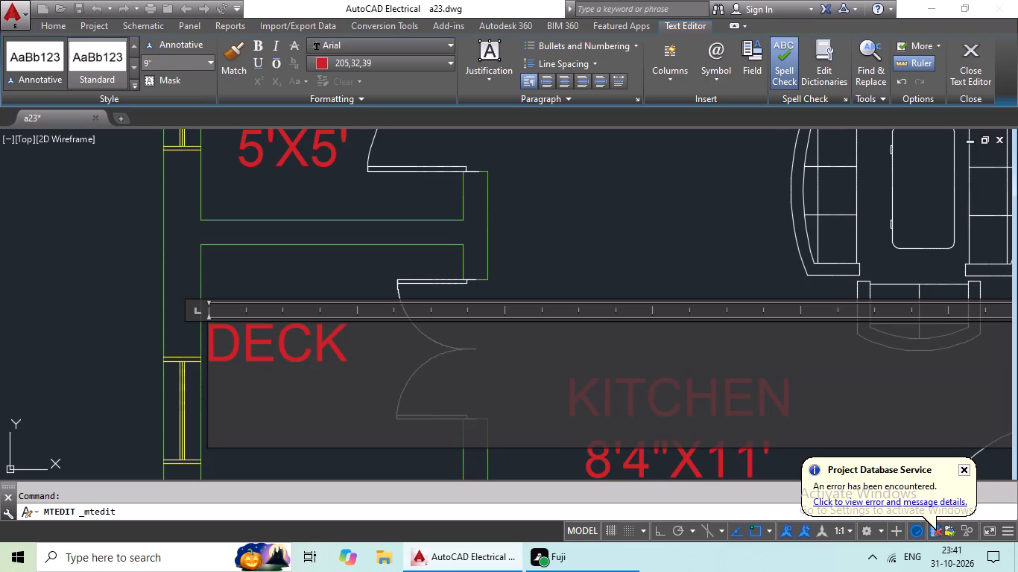
type("5'4\"")
key("shift+x")
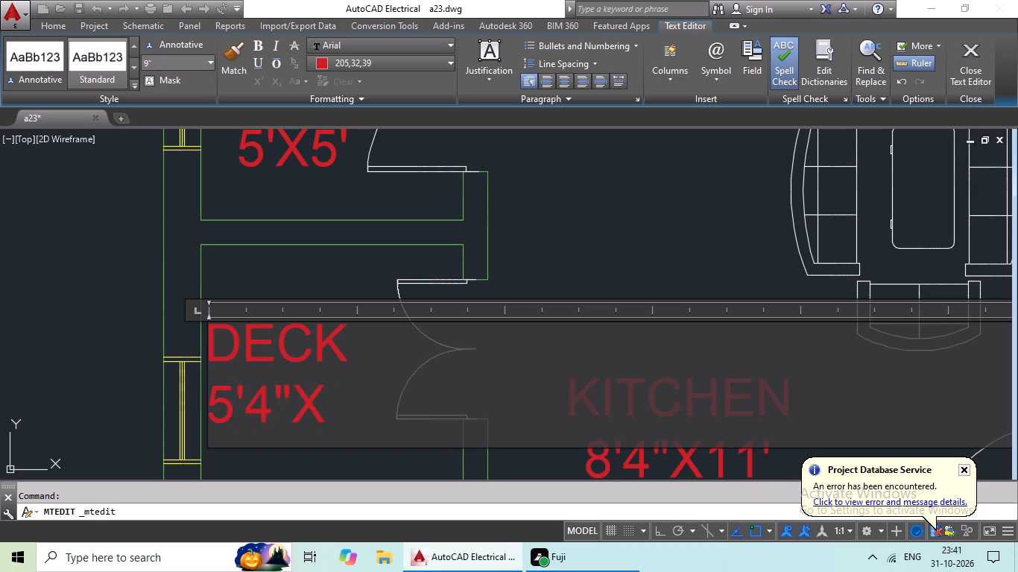
type("6'9\"")
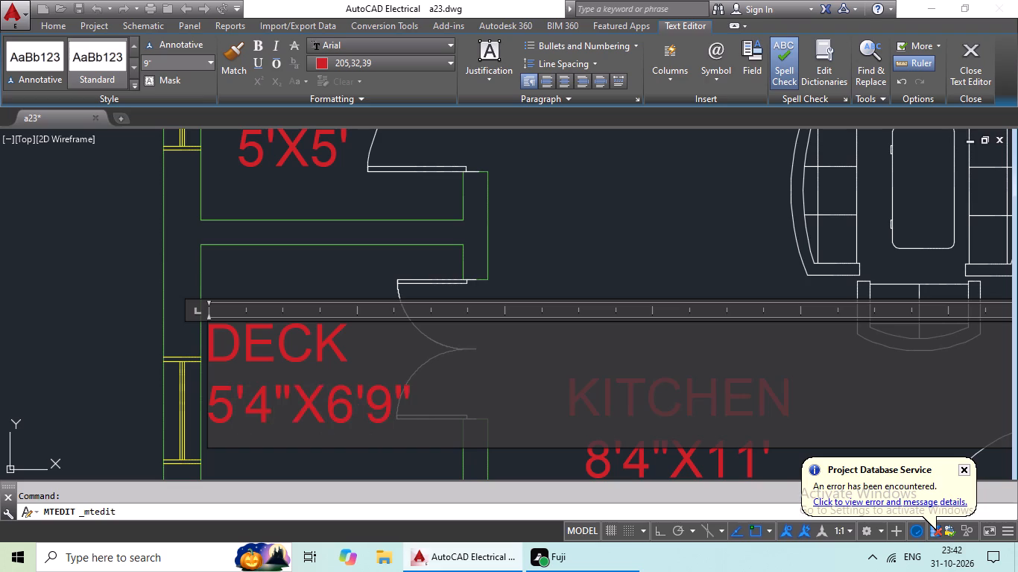
Indent the DECK line with two spaces to centre it above its size, and finish editing the label.
left_click(220, 334)
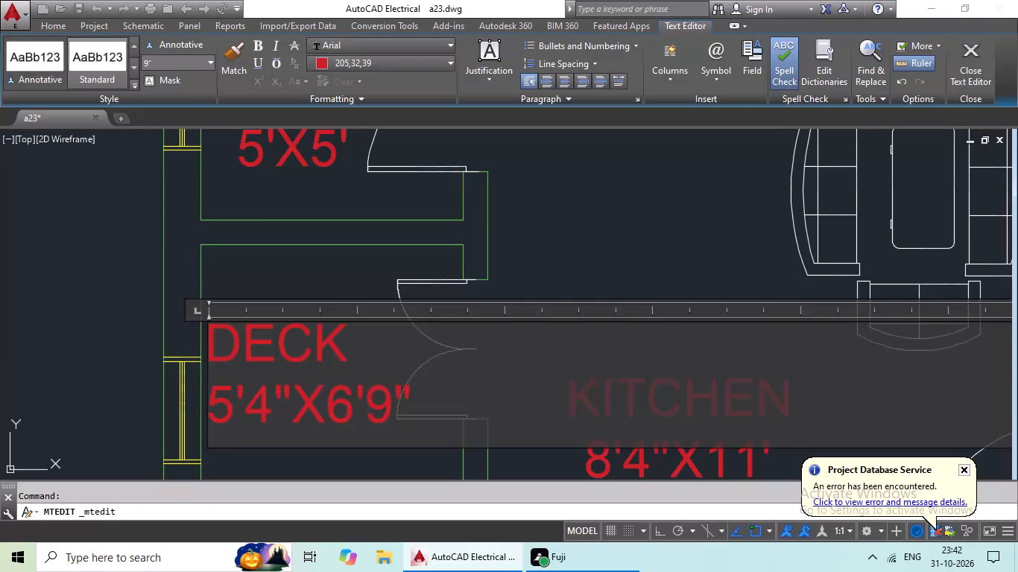
key("space")
key("space")
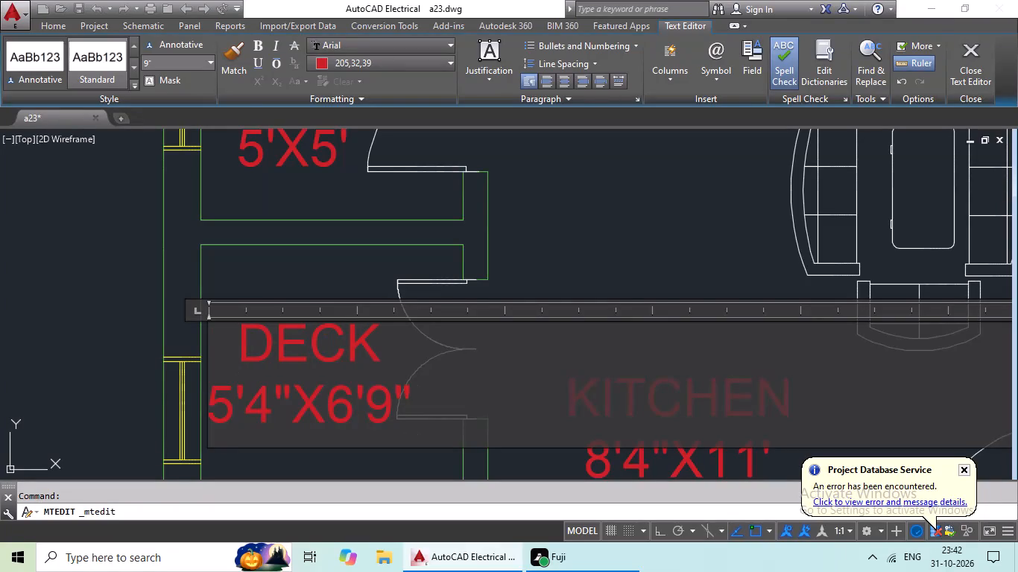
left_click(308, 290)
Replace the label text in the northwest apartment's hall, beside the dining set, with HALL and, on a second line, 12'4"X12'1".
scroll(385, 302, "down", 2)
middle_click_drag(464, 311, 396, 312)
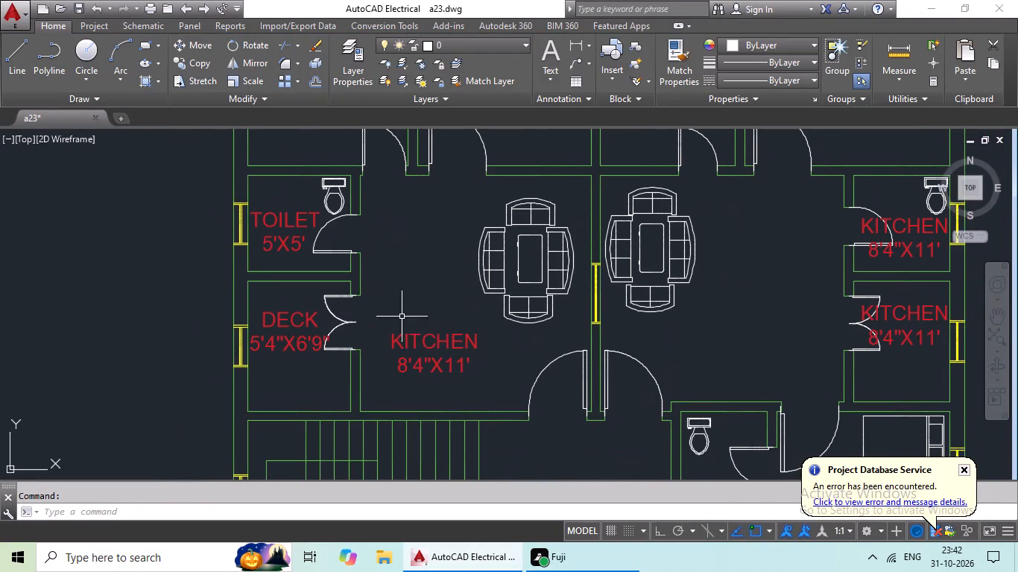
double_click(421, 342)
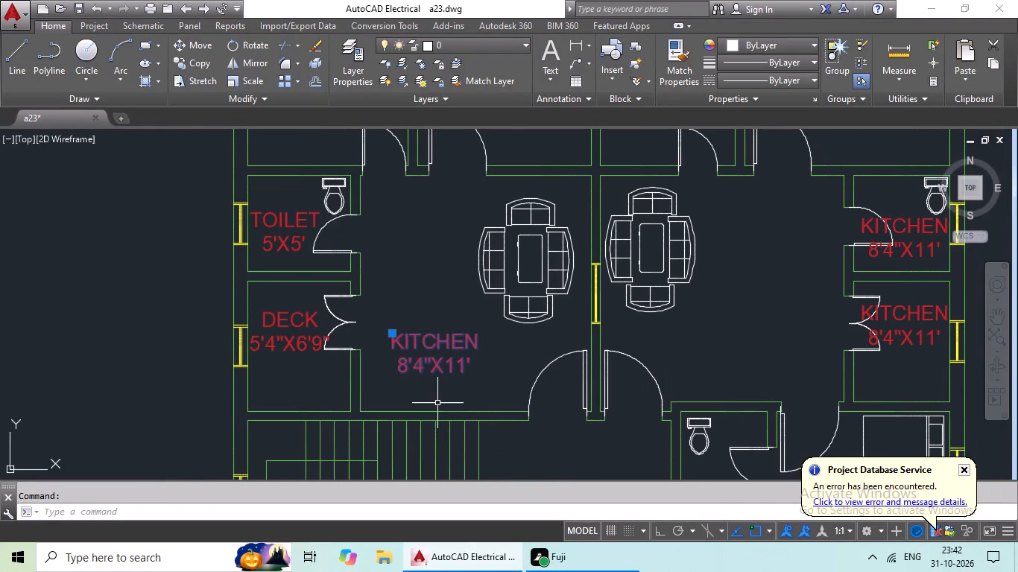
scroll(440, 405, "up", 3)
scroll(583, 327, "down", 2)
left_click(543, 261)
left_click(536, 259)
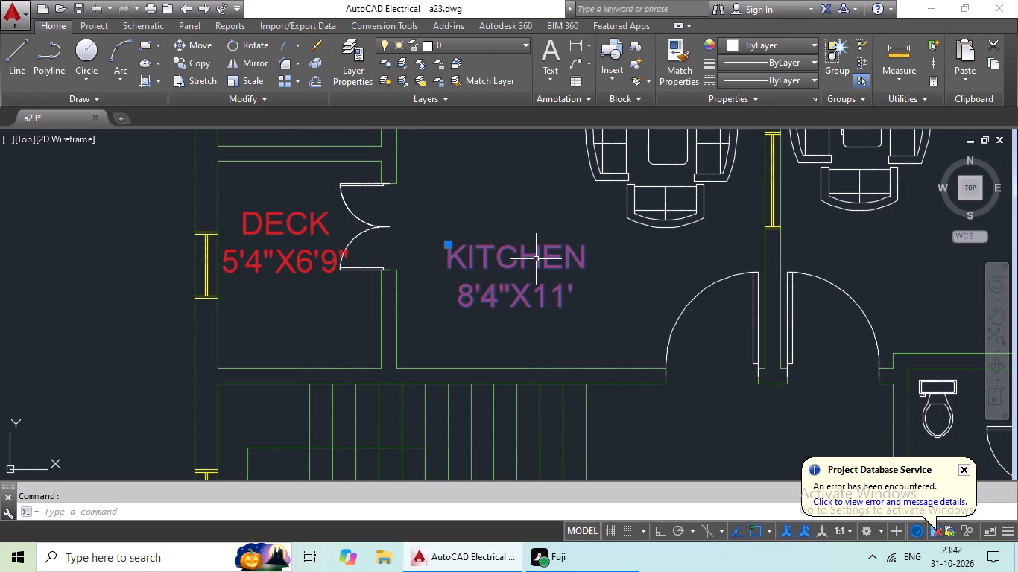
double_click(537, 259)
left_click(583, 290)
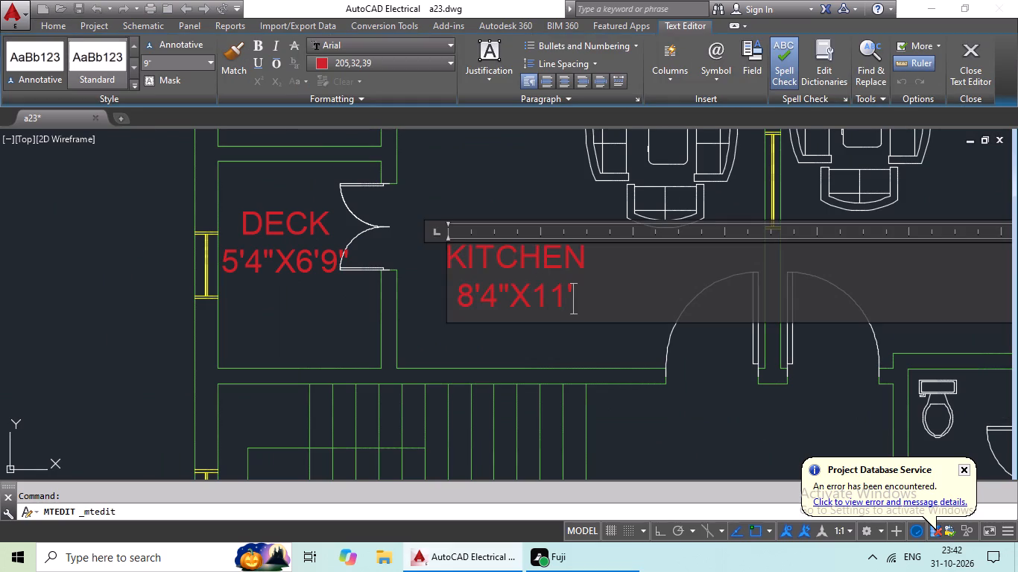
key("BackSpace")
key("BackSpace")
key("BackSpace")
key("BackSpace")
key("BackSpace")
key("BackSpace")
key("BackSpace")
key("BackSpace")
key("BackSpace")
key("BackSpace")
key("BackSpace")
key("BackSpace")
key("BackSpace")
key("BackSpace")
key("BackSpace")
key("BackSpace")
key("BackSpace")
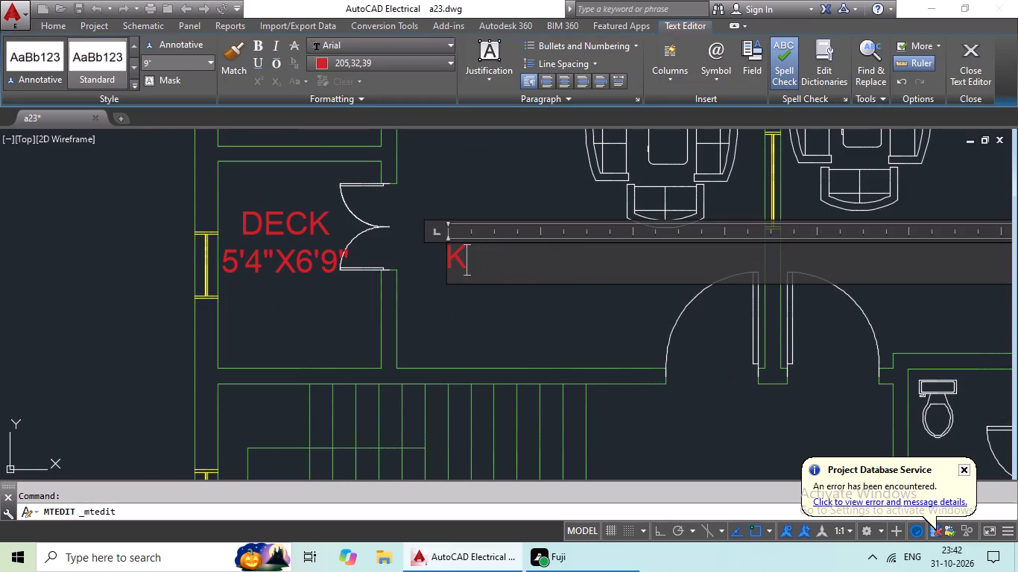
type("HALL")
key("Return")
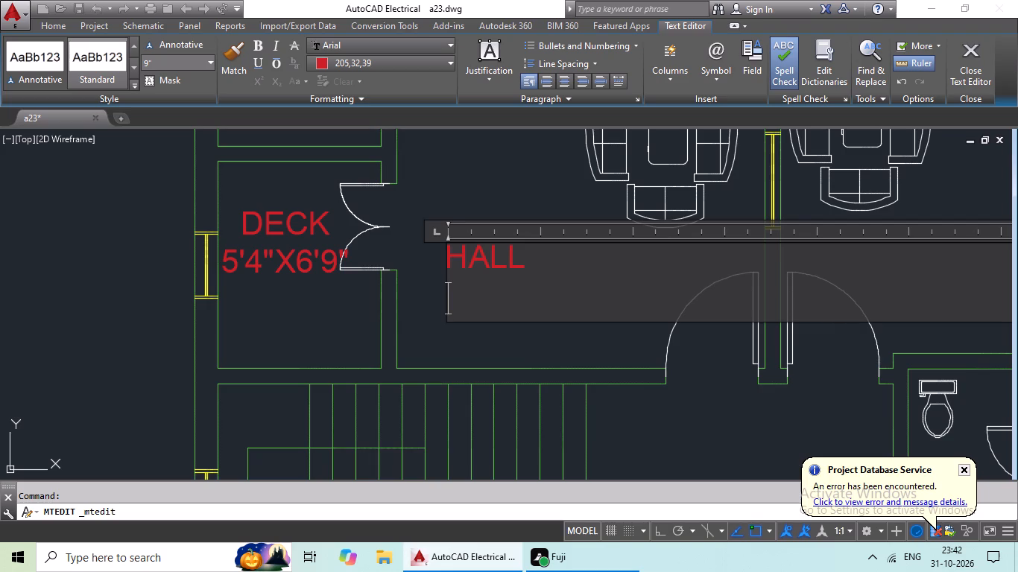
type("12'")
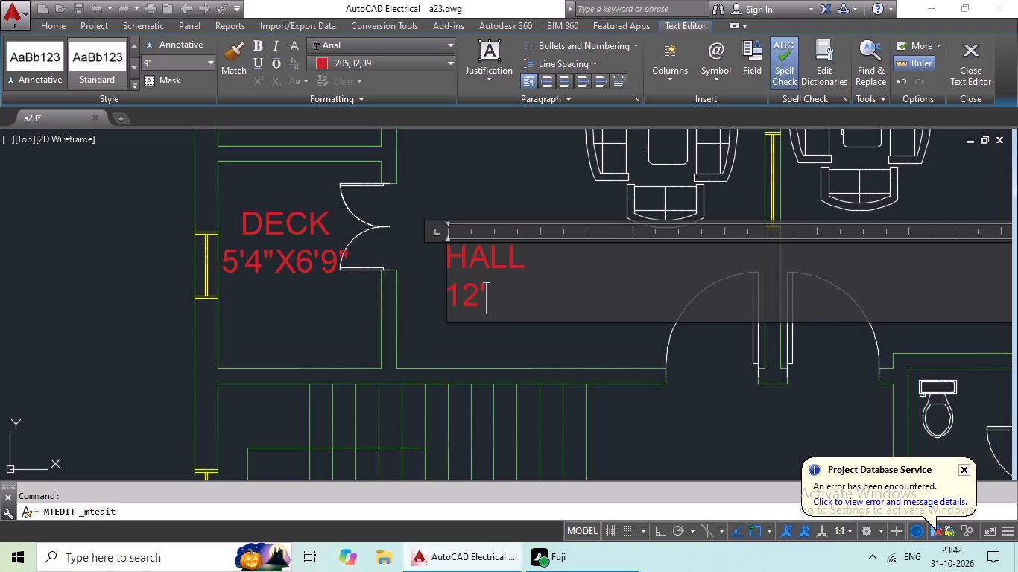
key("4")
type("\"X")
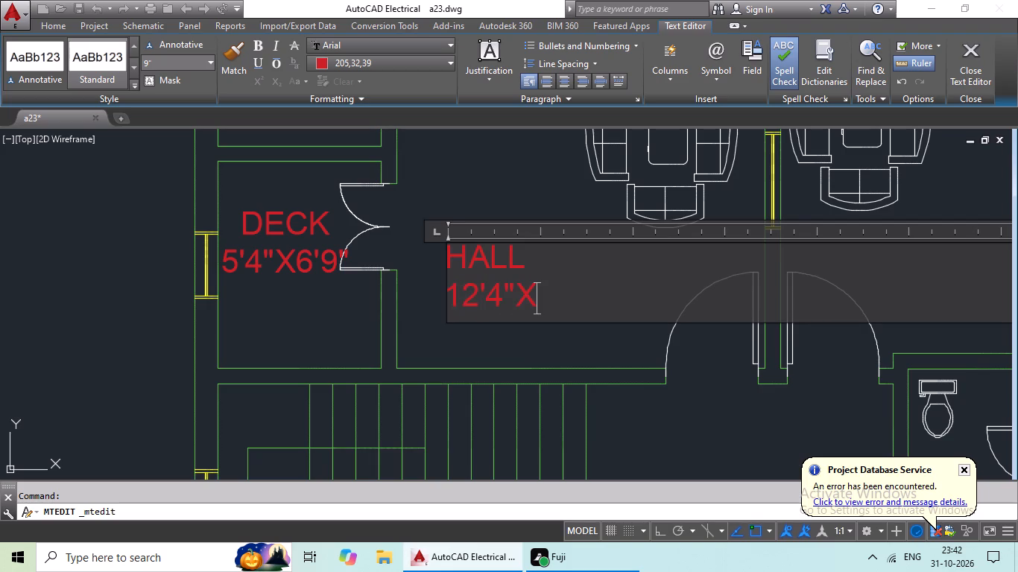
type("12'")
type("1\"")
Indent the HALL line with four spaces to centre it above its size, and finish editing the label.
left_click(456, 256)
key("space")
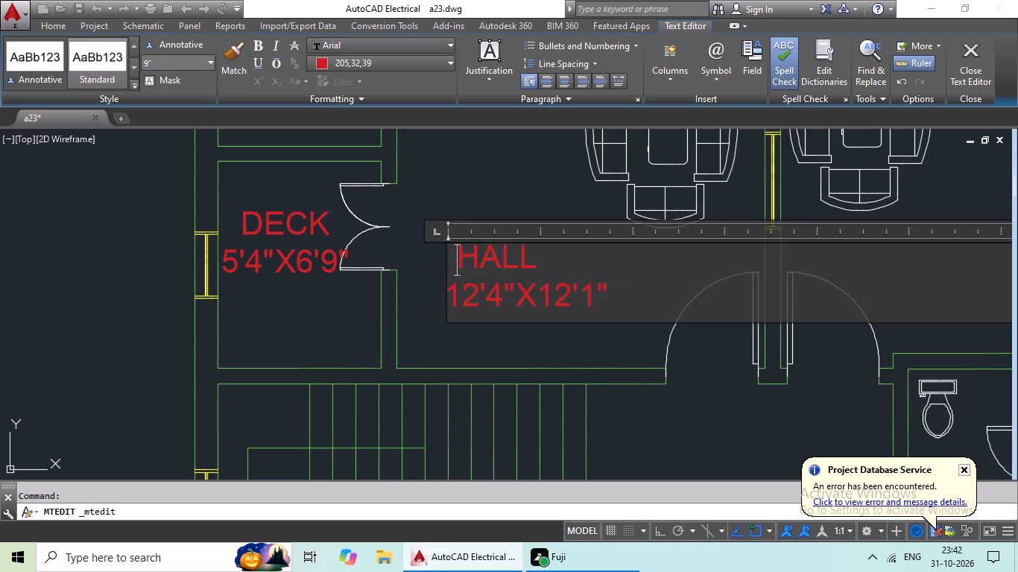
key("space")
key("space")
key("space")
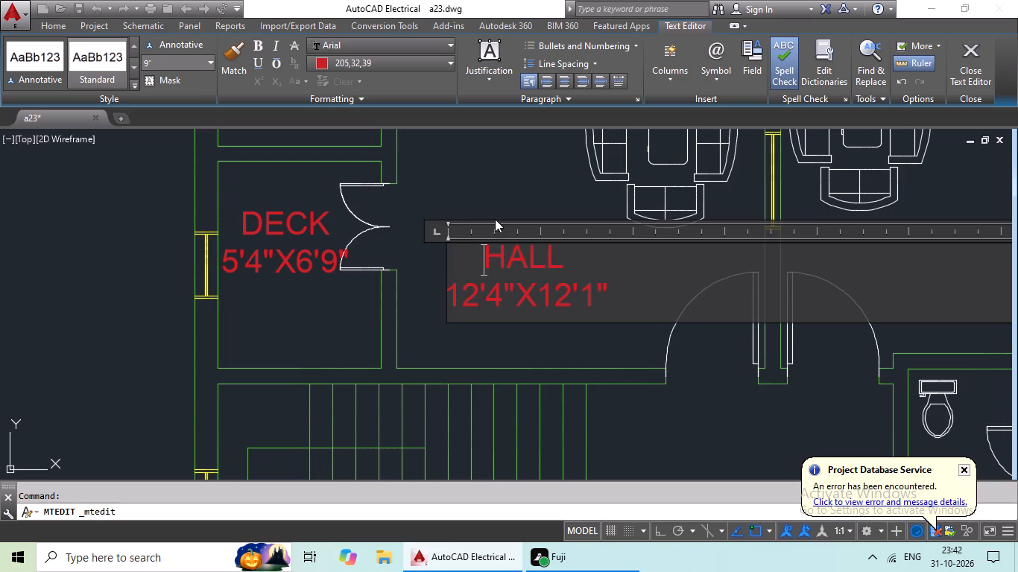
left_click(495, 218)
Copy the HALL 12'4"X12'1" label and paste it into the northeast apartment's hall, south-east of its dining set.
scroll(551, 232, "down", 2)
middle_click_drag(579, 256, 446, 291)
scroll(553, 274, "down", 1)
middle_click_drag(553, 274, 475, 276)
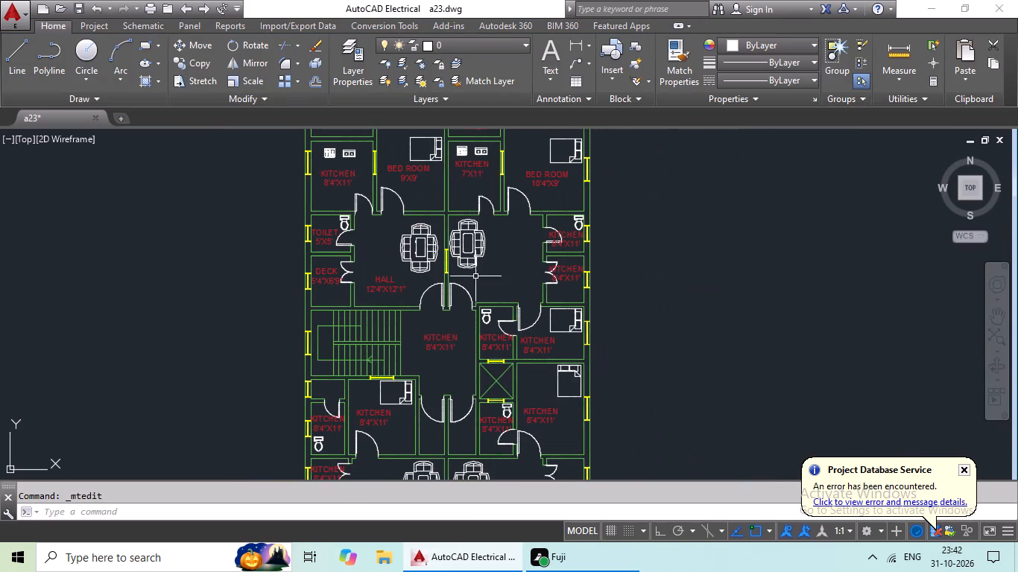
left_click(385, 285)
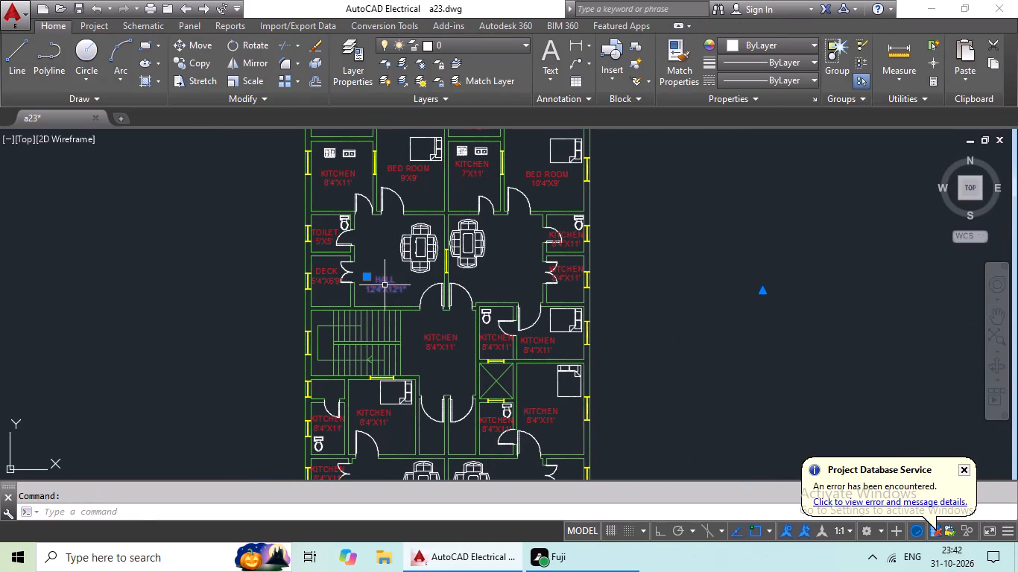
key("ctrl+c")
key("ctrl+v")
scroll(499, 290, "up", 2)
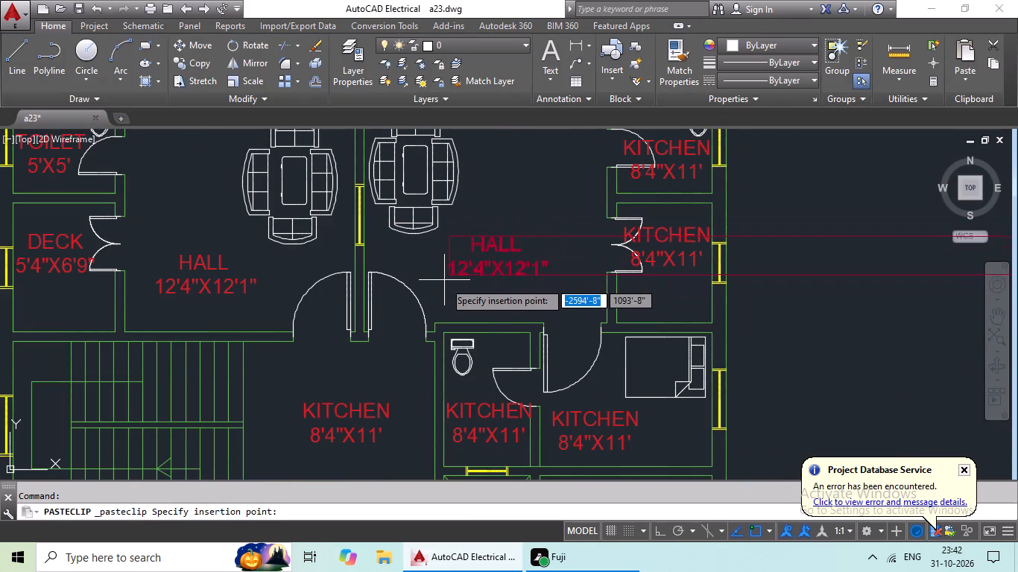
left_click(444, 282)
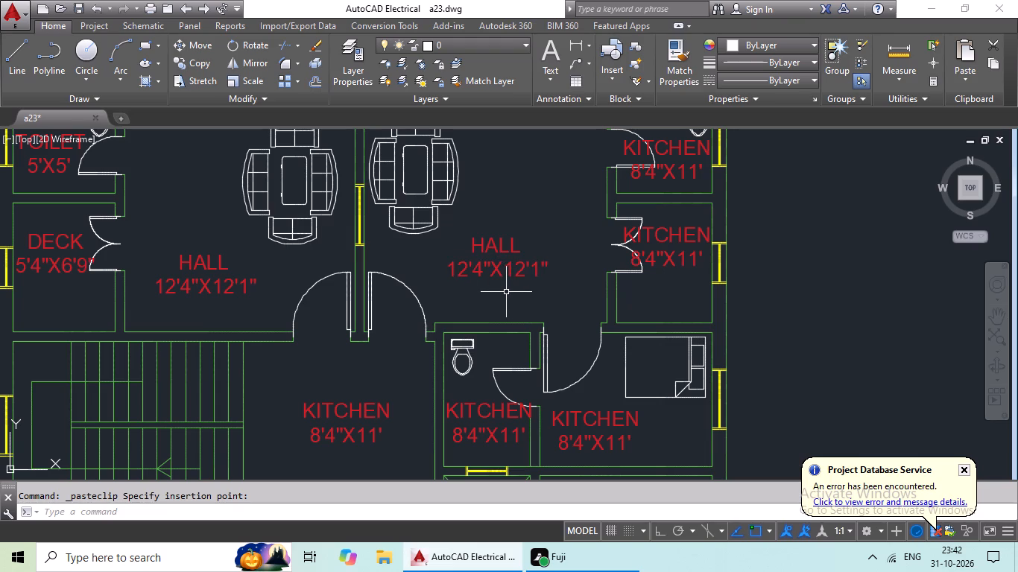
Change the northeast hall label's size to 12'4"X10', indent that line with one space, and finish editing.
double_click(510, 264)
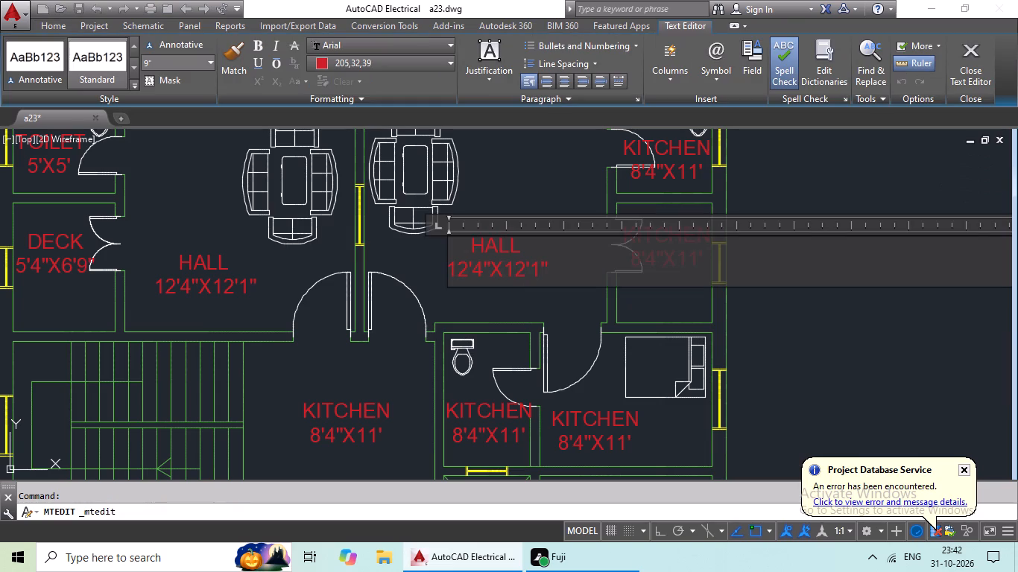
left_click(555, 273)
key("BackSpace")
key("BackSpace")
key("BackSpace")
key("BackSpace")
key("0")
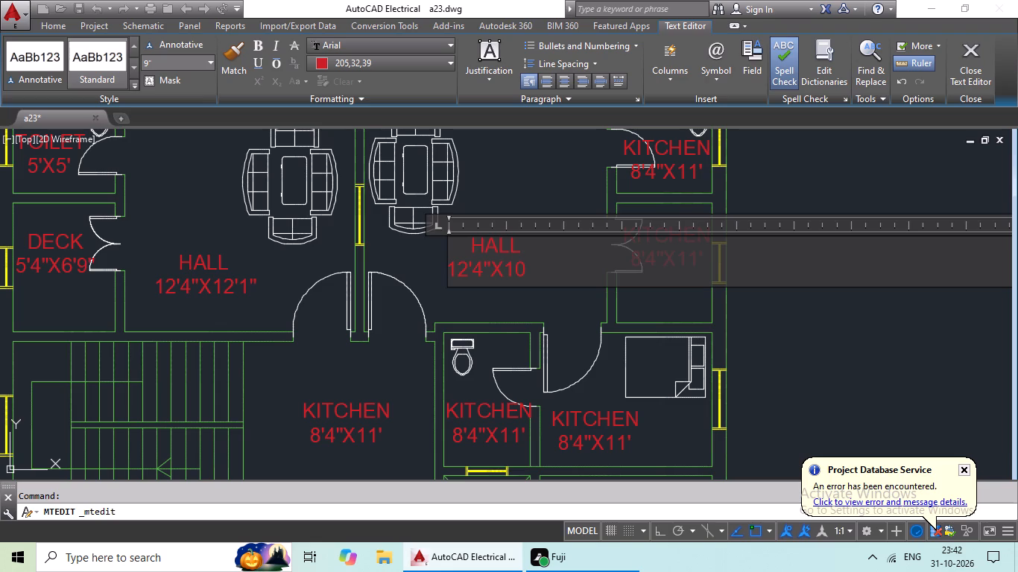
key("apostrophe")
left_click(448, 265)
key("space")
left_click(505, 197)
Replace the label text in the northeast apartment's toilet, east of the hall, with TOILET and, on a second line, 5'X5'.
middle_click_drag(556, 267, 445, 267)
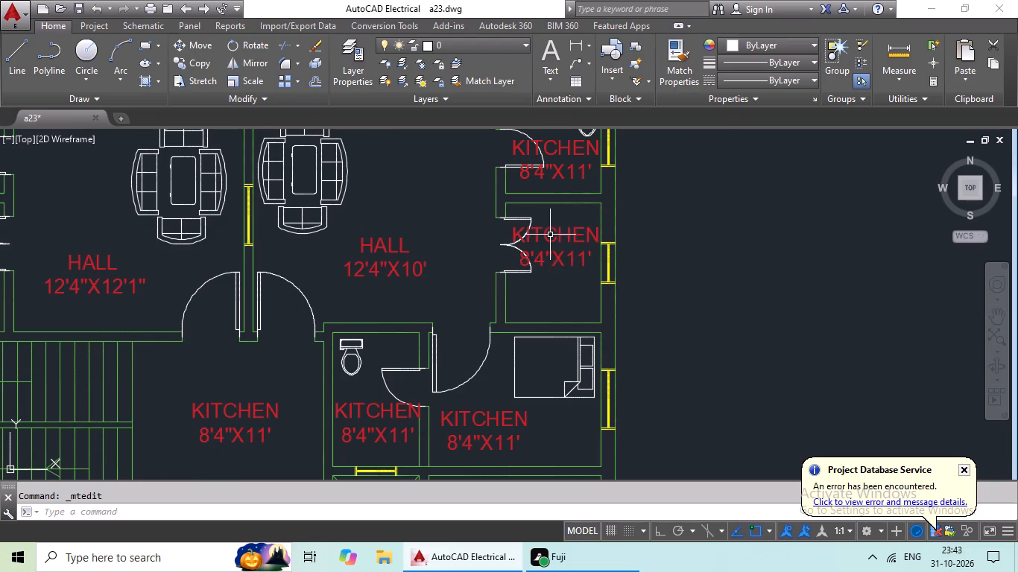
middle_click_drag(550, 233, 531, 330)
double_click(553, 245)
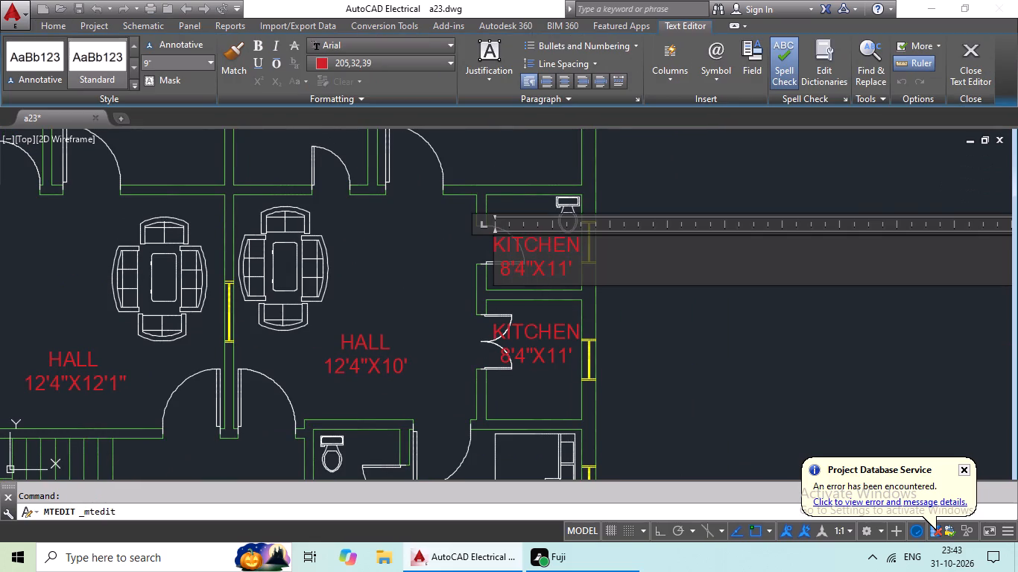
scroll(558, 250, "up", 2)
left_click(602, 286)
key("BackSpace")
key("BackSpace")
key("BackSpace")
key("BackSpace")
key("BackSpace")
key("BackSpace")
key("BackSpace")
key("BackSpace")
key("BackSpace")
key("BackSpace")
key("BackSpace")
key("BackSpace")
key("BackSpace")
key("BackSpace")
key("BackSpace")
key("BackSpace")
key("BackSpace")
key("BackSpace")
key("BackSpace")
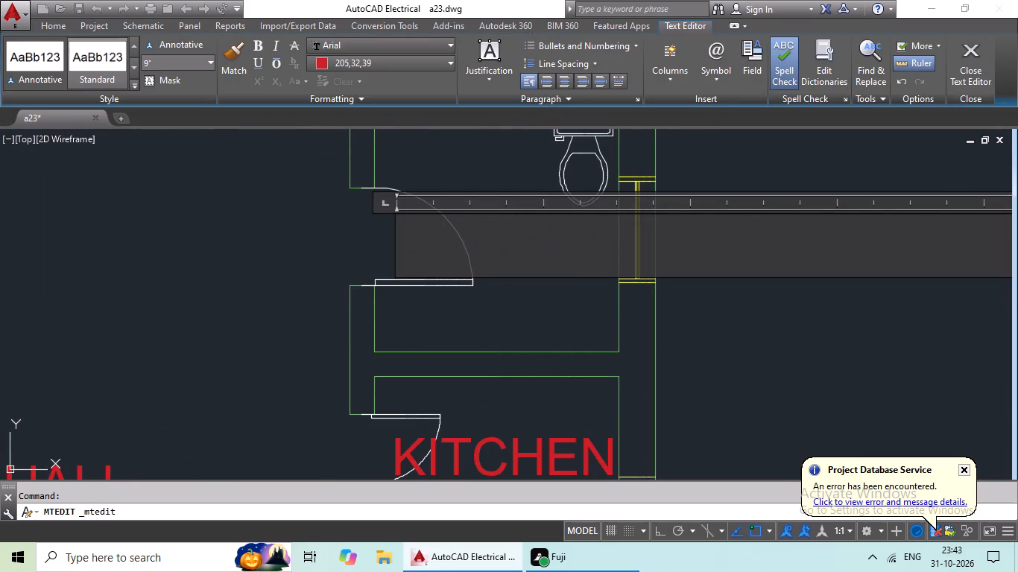
type("TO")
type("IL")
type("ET")
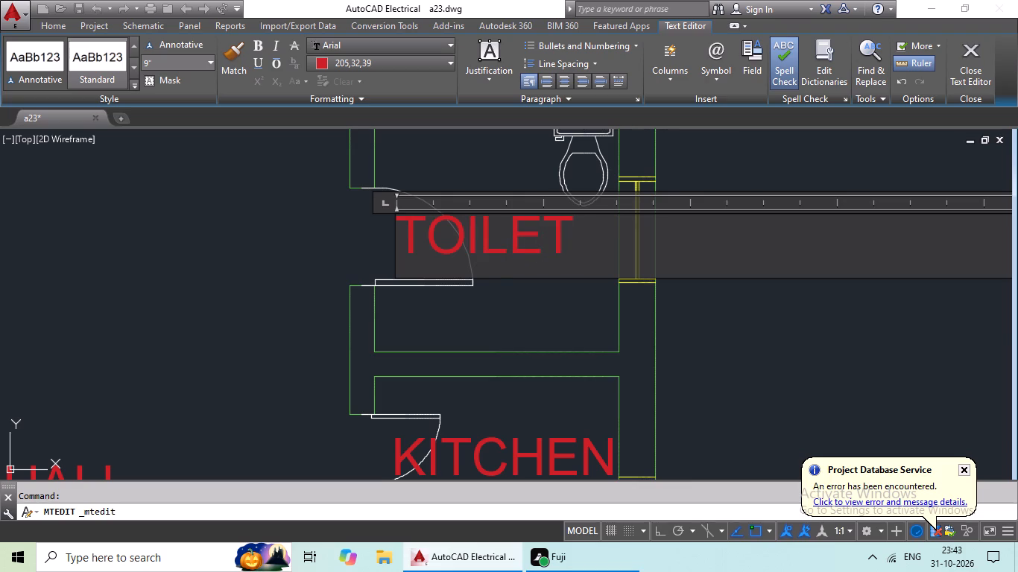
key("Return")
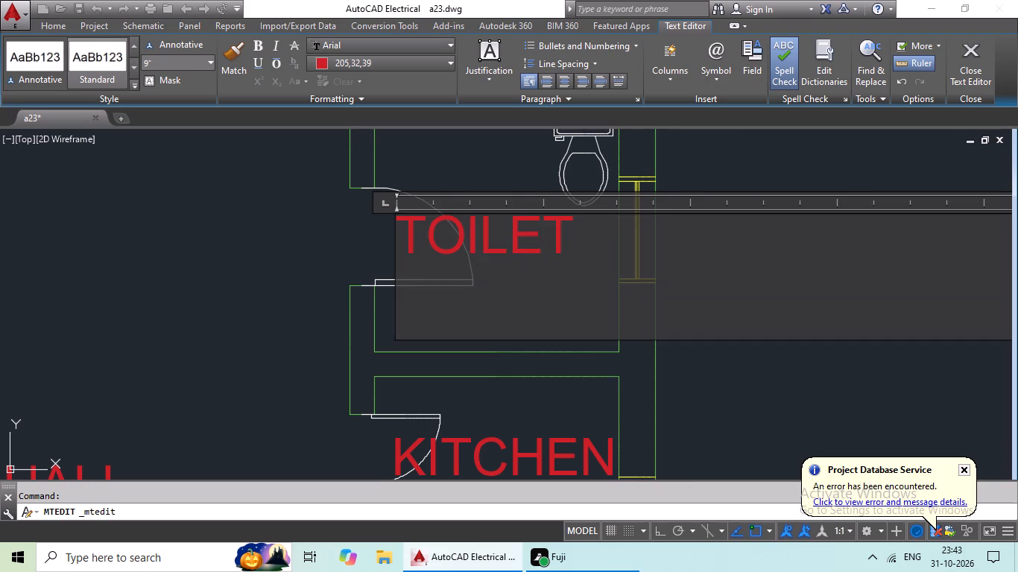
type("5'")
type("X5'")
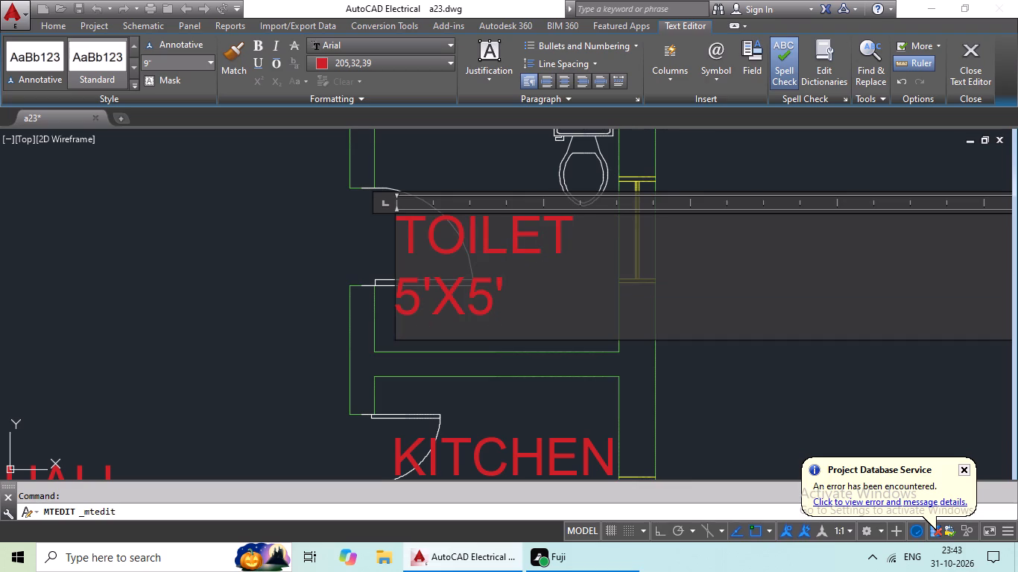
Indent the TOILET line with three spaces and its 5'X5' line with six spaces, and finish editing the label.
left_click(402, 237)
key("space")
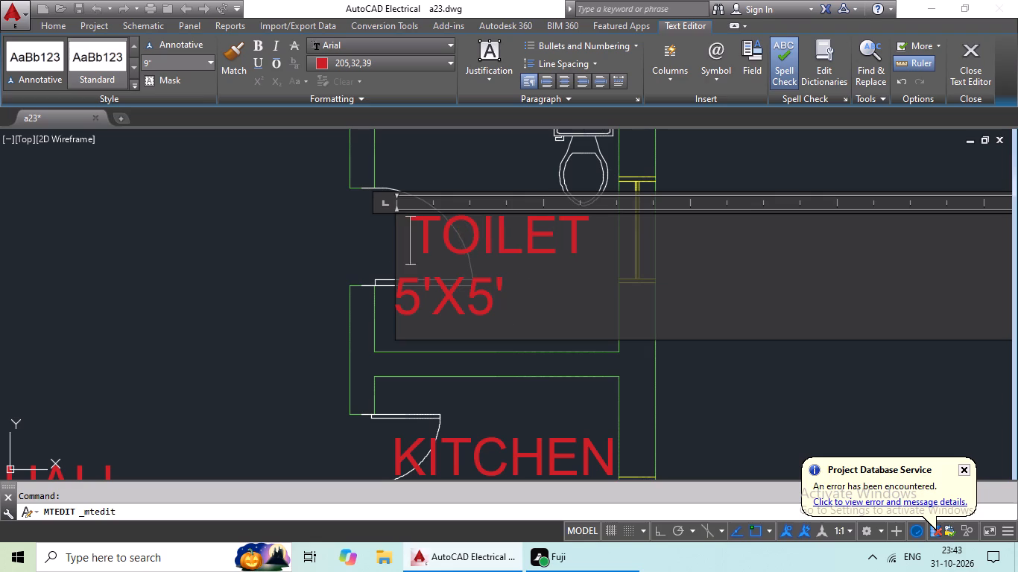
key("space")
key("space")
left_click(402, 290)
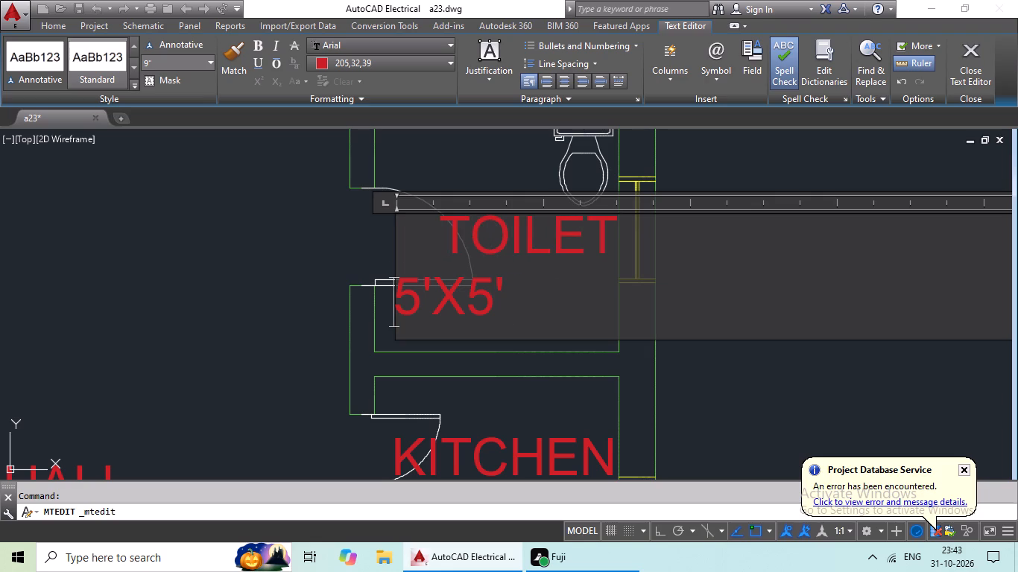
key("space")
key("space")
key("space")
key("space")
key("space")
key("space")
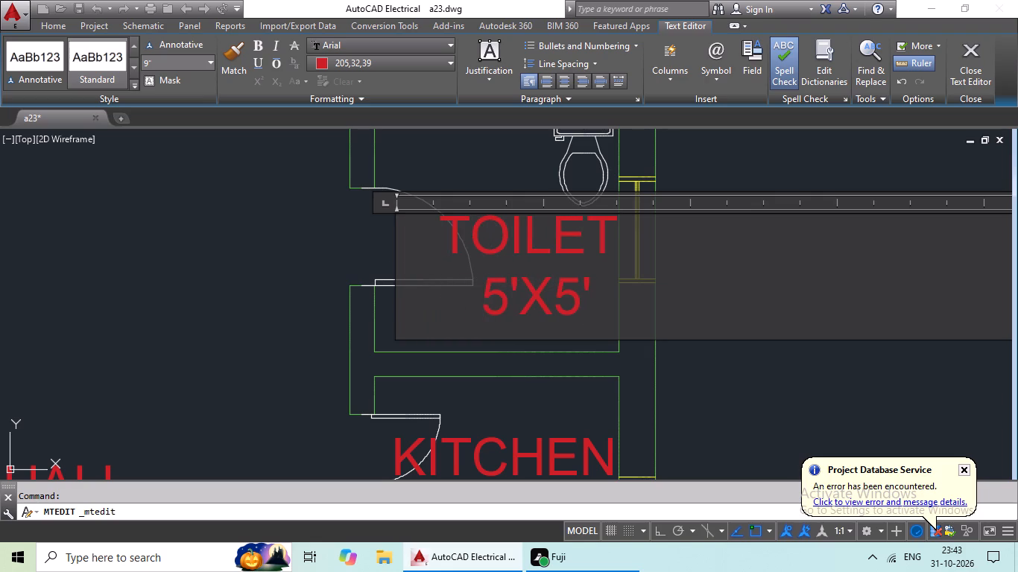
left_click(490, 177)
Open the KITCHEN label in the double-door room south of the northeast toilet for editing and clear all its text.
middle_click_drag(541, 291, 541, 279)
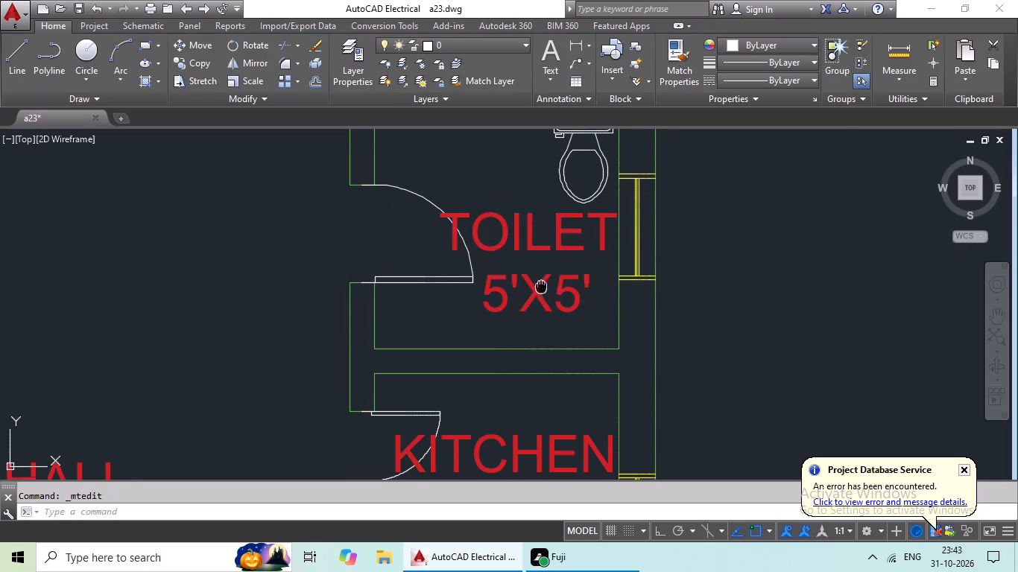
middle_click_drag(541, 279, 541, 268)
scroll(542, 268, "down", 1)
middle_click_drag(542, 296, 538, 232)
left_click(518, 296)
left_click(515, 304)
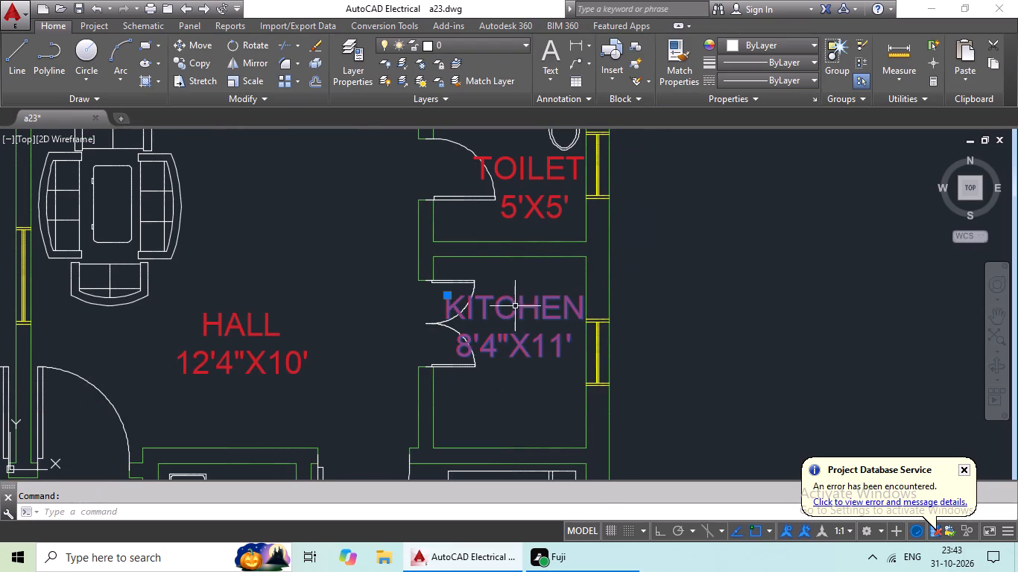
double_click(515, 311)
scroll(526, 318, "up", 1)
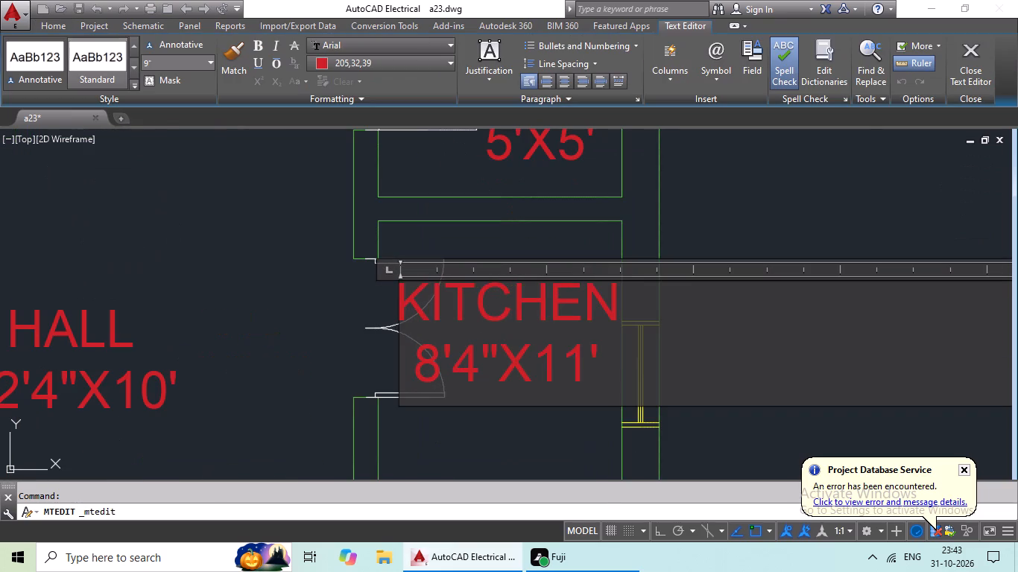
left_click(608, 372)
key("BackSpace")
key("BackSpace")
key("BackSpace")
key("BackSpace")
key("BackSpace")
key("BackSpace")
key("BackSpace")
key("BackSpace")
key("BackSpace")
key("BackSpace")
key("BackSpace")
key("BackSpace")
key("BackSpace")
key("BackSpace")
key("BackSpace")
key("BackSpace")
key("BackSpace")
key("BackSpace")
key("BackSpace")
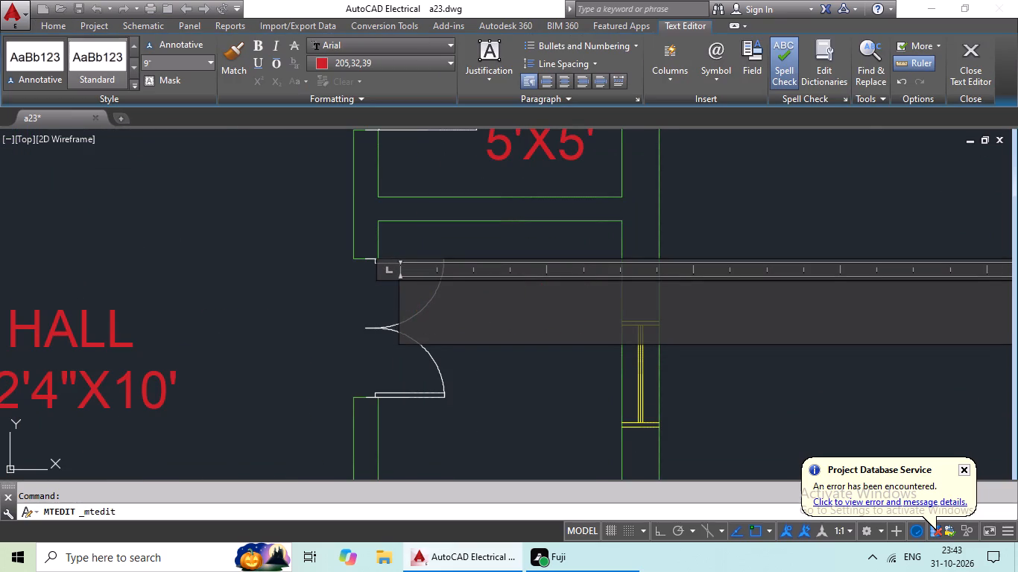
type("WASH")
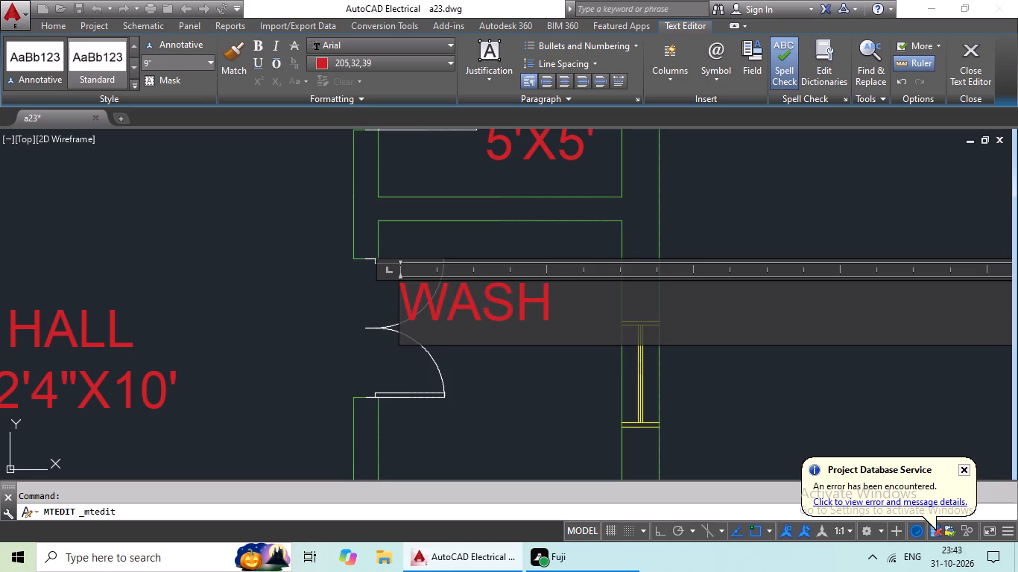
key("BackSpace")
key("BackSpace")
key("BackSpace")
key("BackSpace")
Enter DECK and, on a second line, 5'4"X4'7" in the emptied label south of the northeast toilet.
type("DECK")
key("Return")
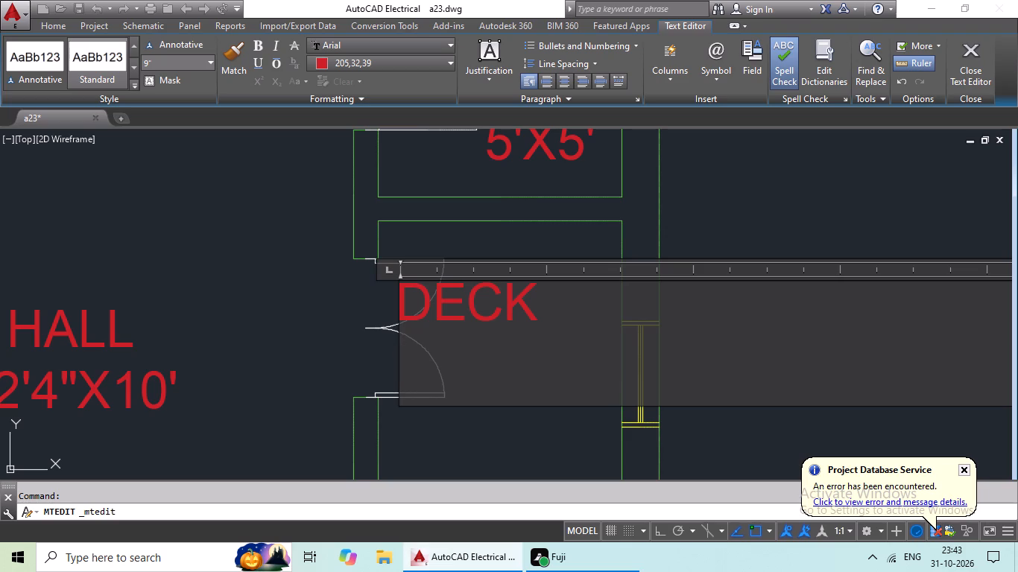
type("5'")
type("4\"")
key("shift+x")
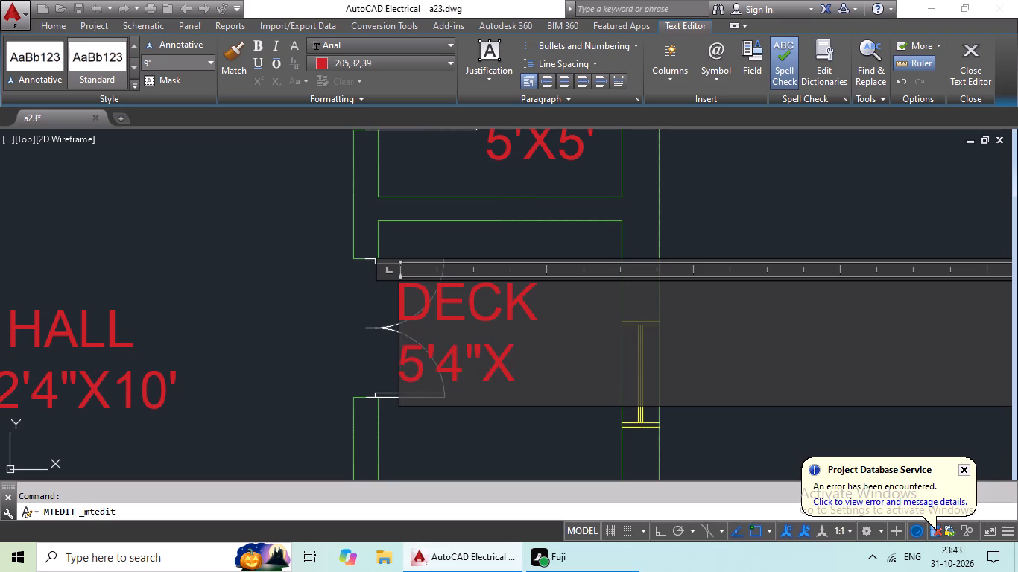
type("4'7")
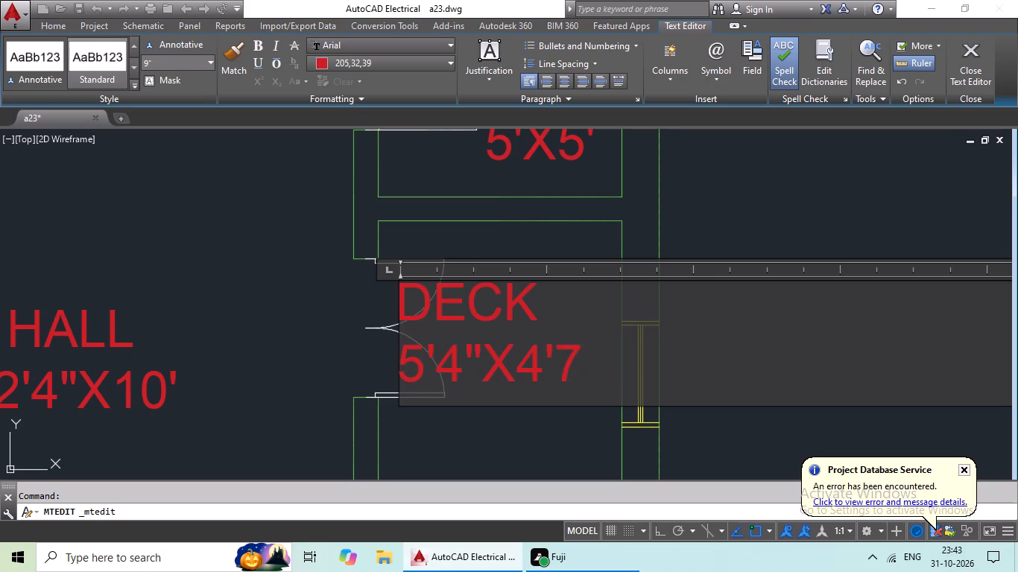
key("shift+quotedbl")
Indent the DECK line with three spaces and its 5'4"X4'7" line with two spaces, and finish editing the label.
left_click(414, 308)
left_click(409, 308)
key("space")
key("space")
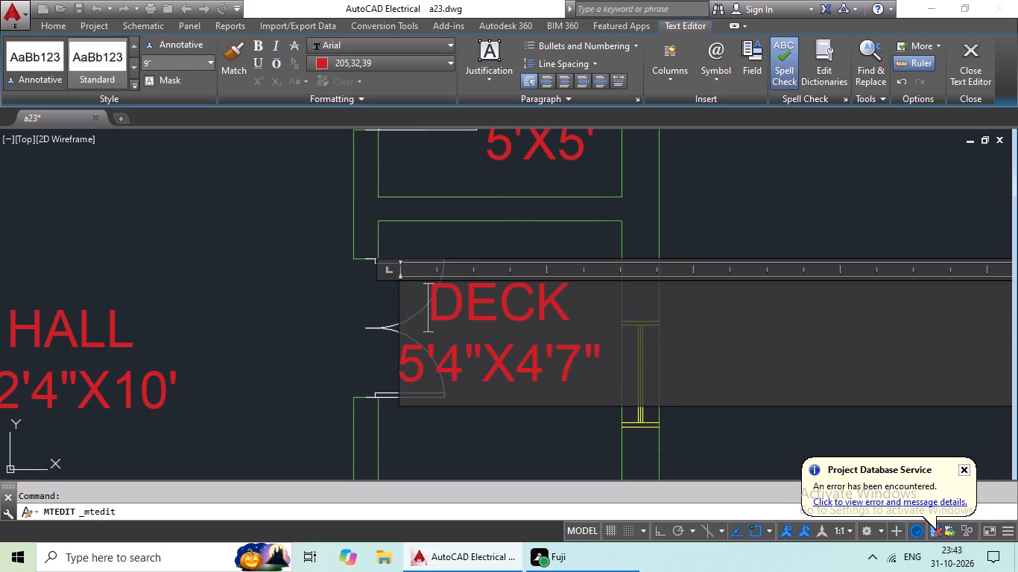
key("space")
left_click(397, 360)
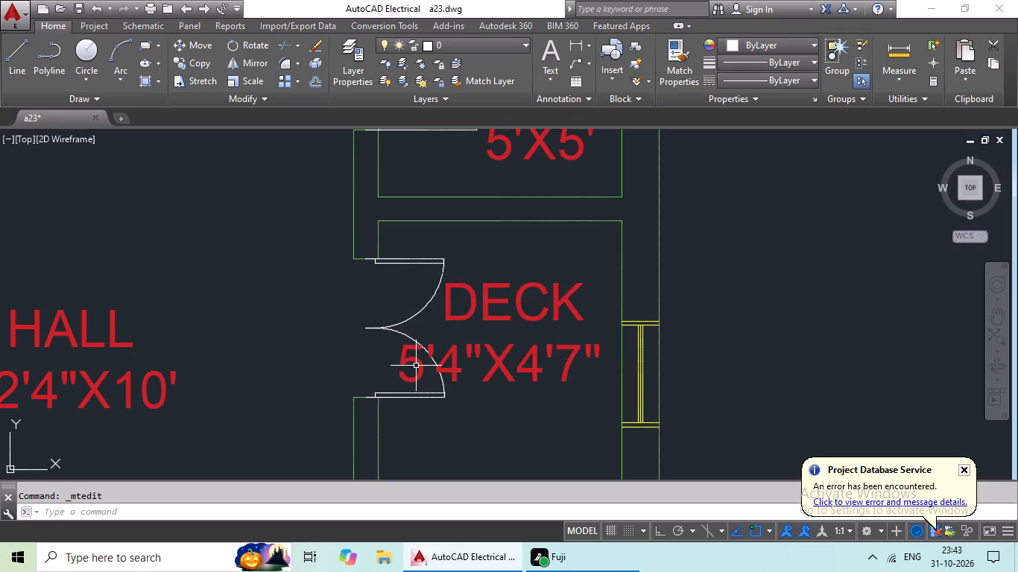
double_click(416, 366)
left_click(404, 365)
key("space")
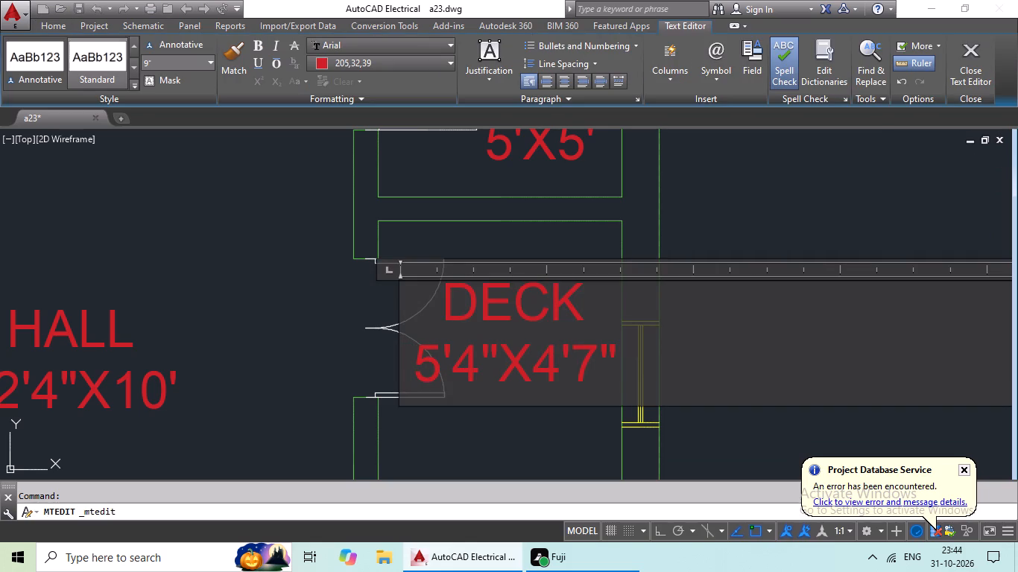
key("space")
left_click(462, 433)
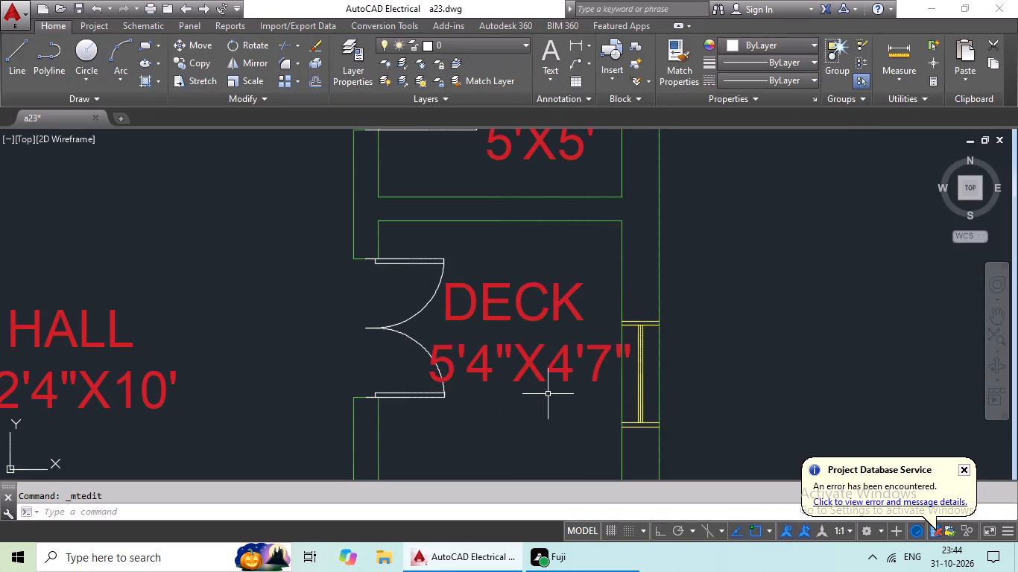
Open the KITCHEN label in the open space east of the staircase for editing and clear all its text.
scroll(565, 399, "down", 2)
middle_click_drag(564, 409, 636, 330)
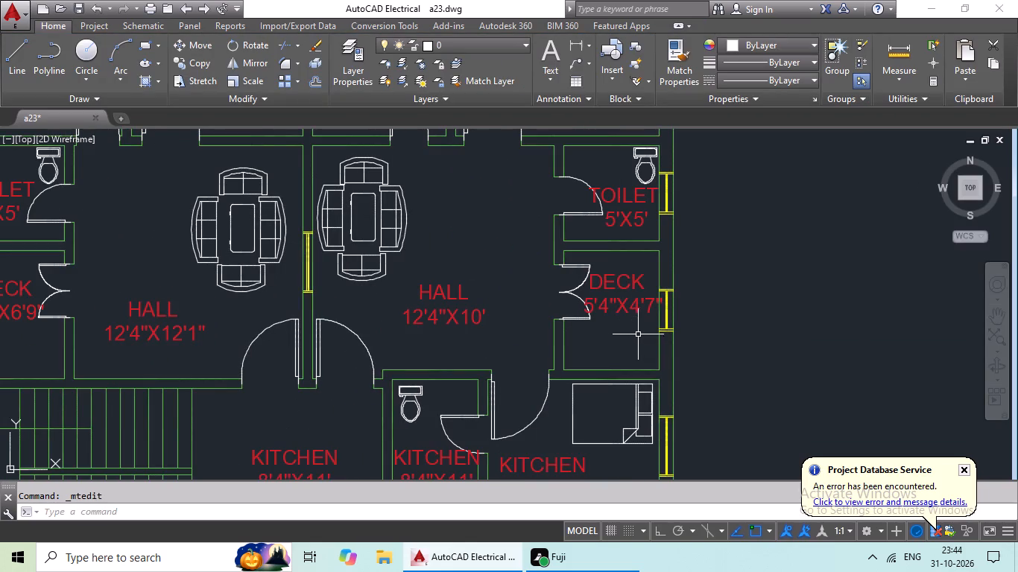
middle_click_drag(542, 346, 657, 313)
middle_click_drag(591, 330, 676, 293)
middle_click_drag(558, 327, 598, 265)
middle_click_drag(536, 334, 564, 285)
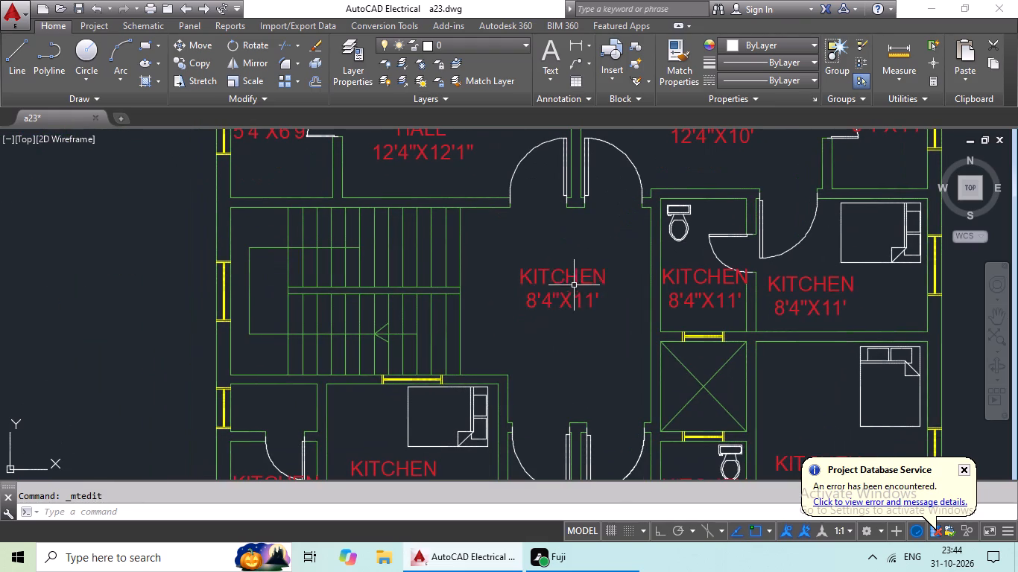
double_click(567, 282)
scroll(594, 292, "up", 1)
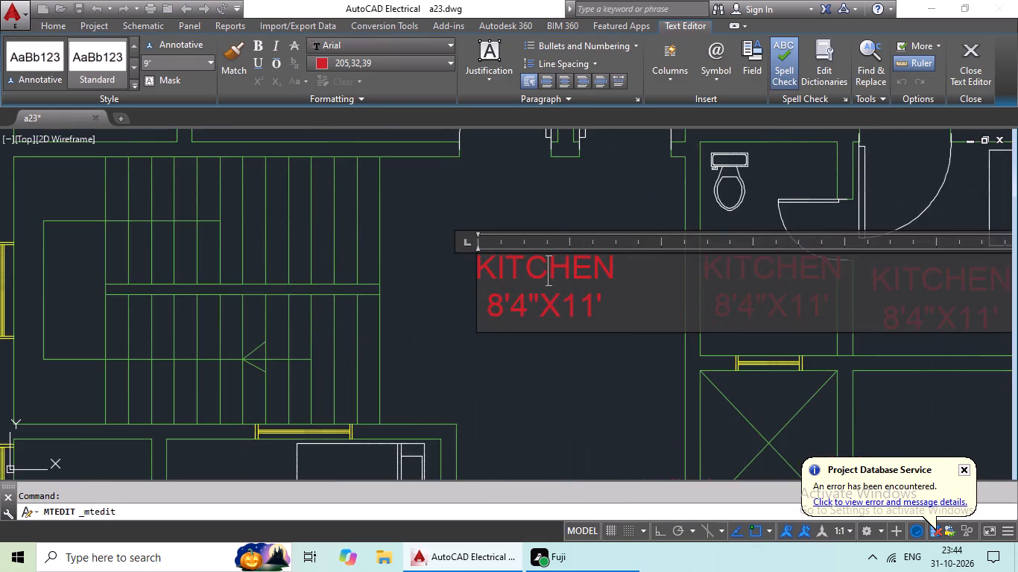
scroll(603, 304, "up", 1)
left_click(625, 310)
key("BackSpace")
key("BackSpace")
key("BackSpace")
key("BackSpace")
key("BackSpace")
key("BackSpace")
key("BackSpace")
key("BackSpace")
key("BackSpace")
key("BackSpace")
key("BackSpace")
key("BackSpace")
key("BackSpace")
key("BackSpace")
key("BackSpace")
key("BackSpace")
key("BackSpace")
key("BackSpace")
key("BackSpace")
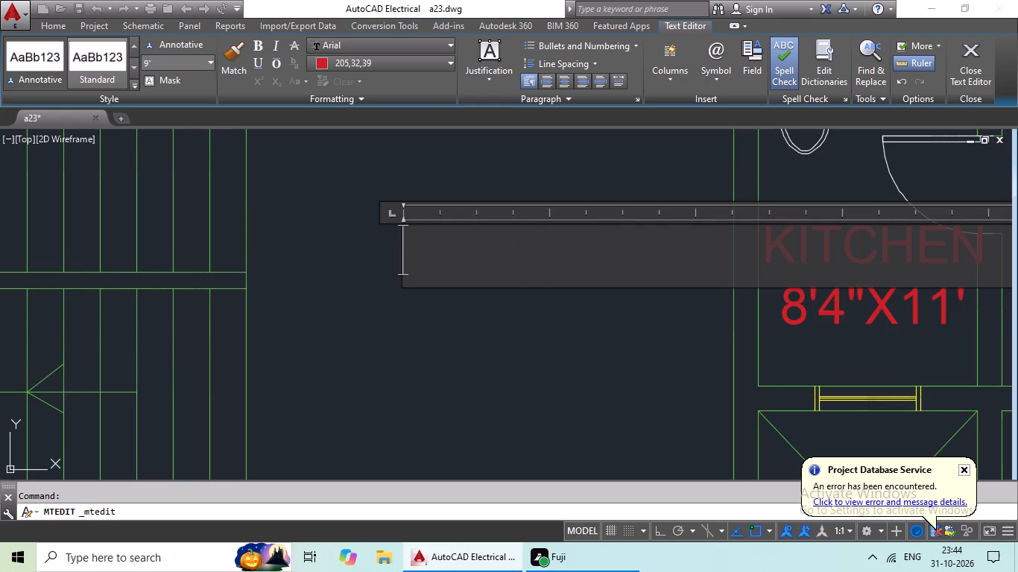
Enter LOBBY, indented one space, and 10'4"X10' on a second line in the emptied label, and finish editing it.
type("LO")
type("BBY")
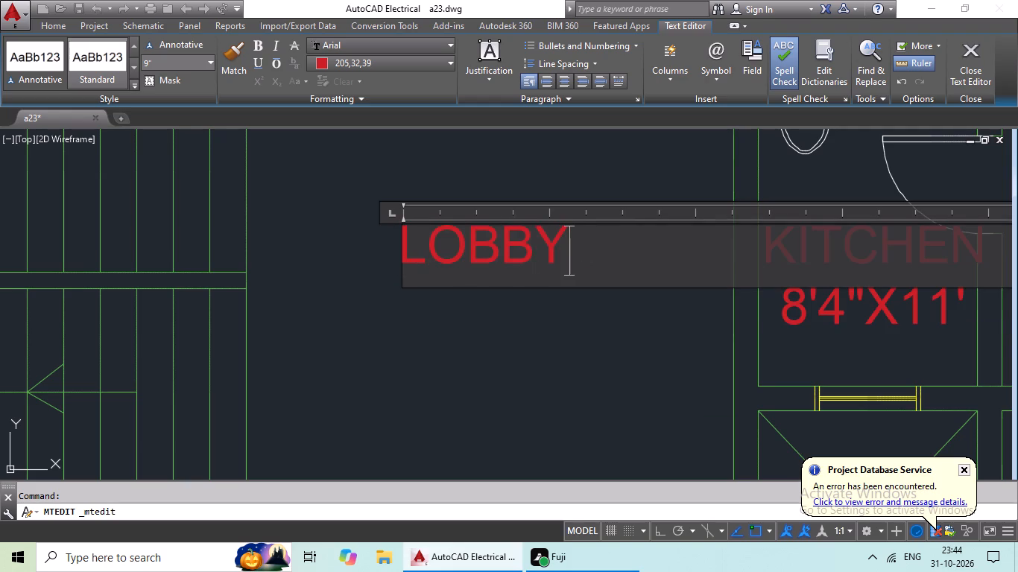
key("Return")
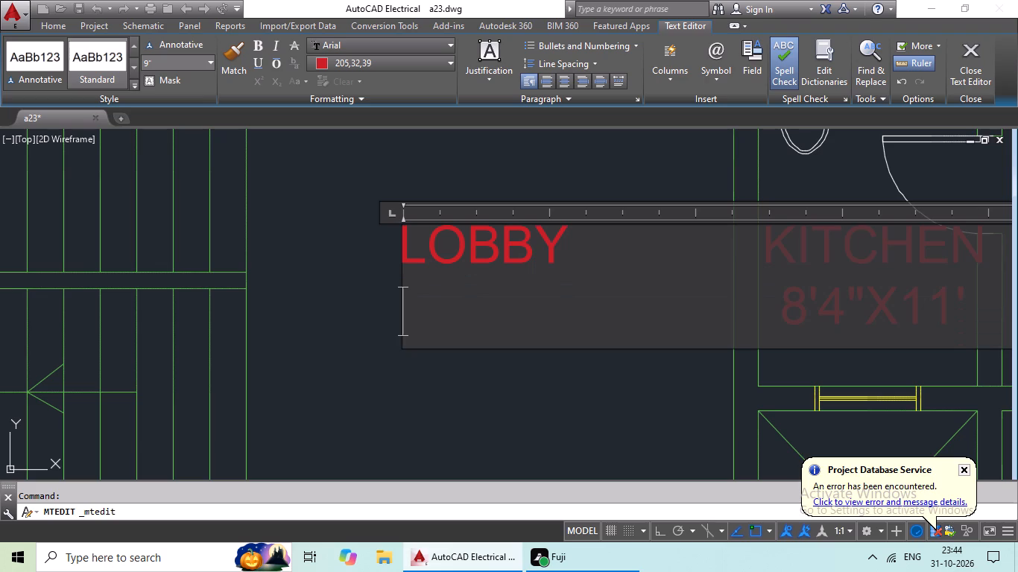
type("10'4\"")
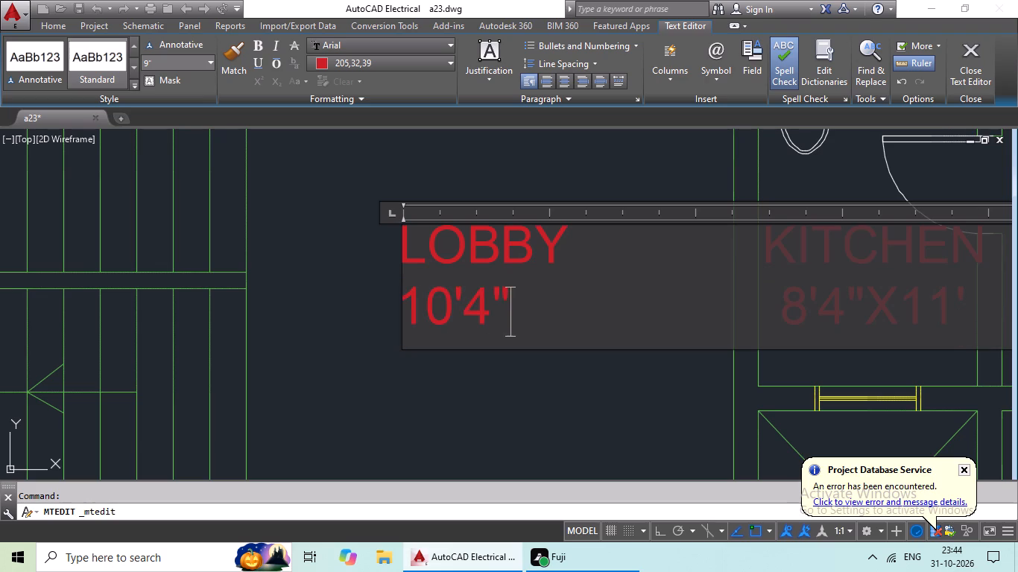
key("shift+x")
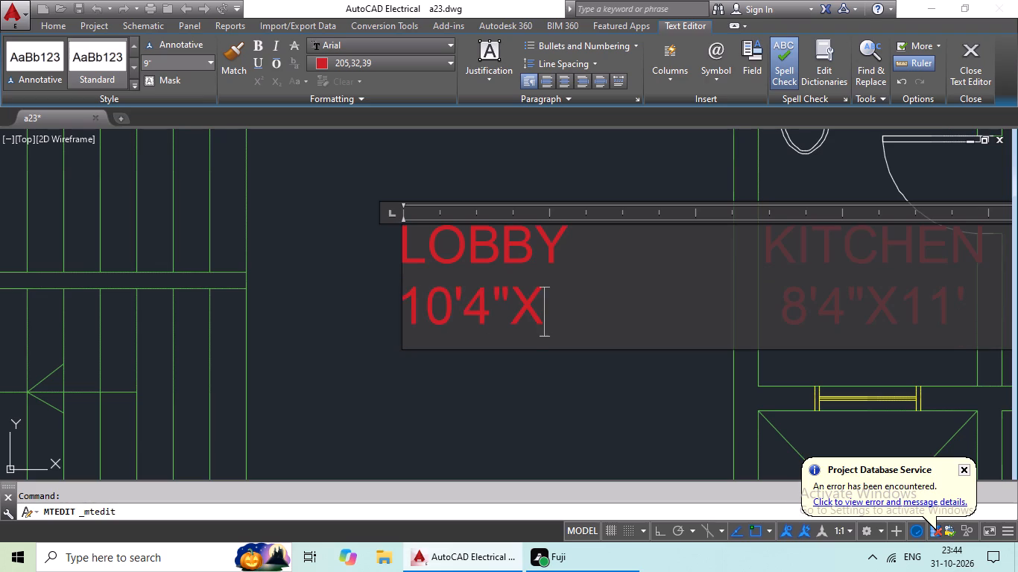
type("10'")
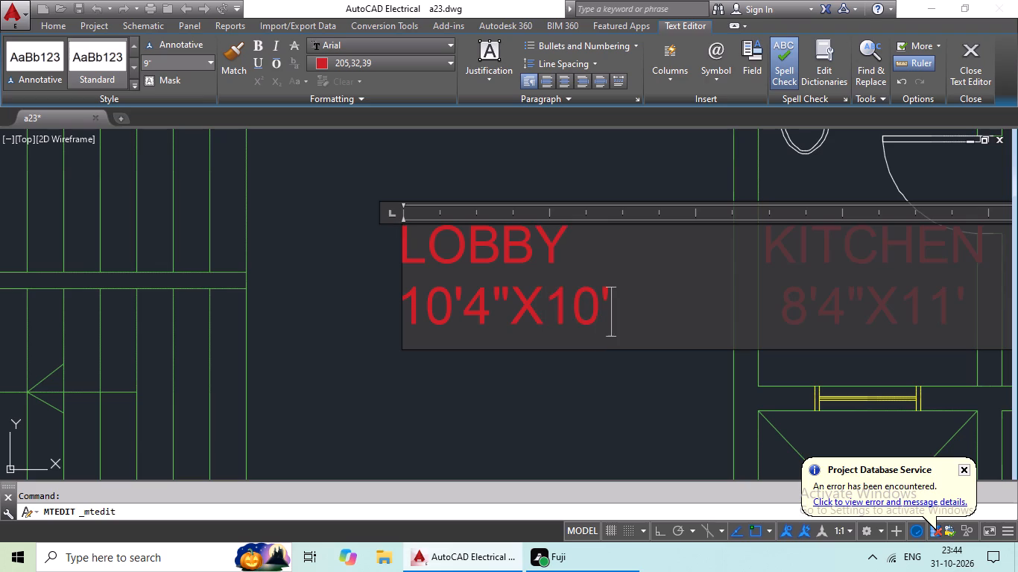
left_click(408, 311)
left_click(413, 259)
key("space")
key("space")
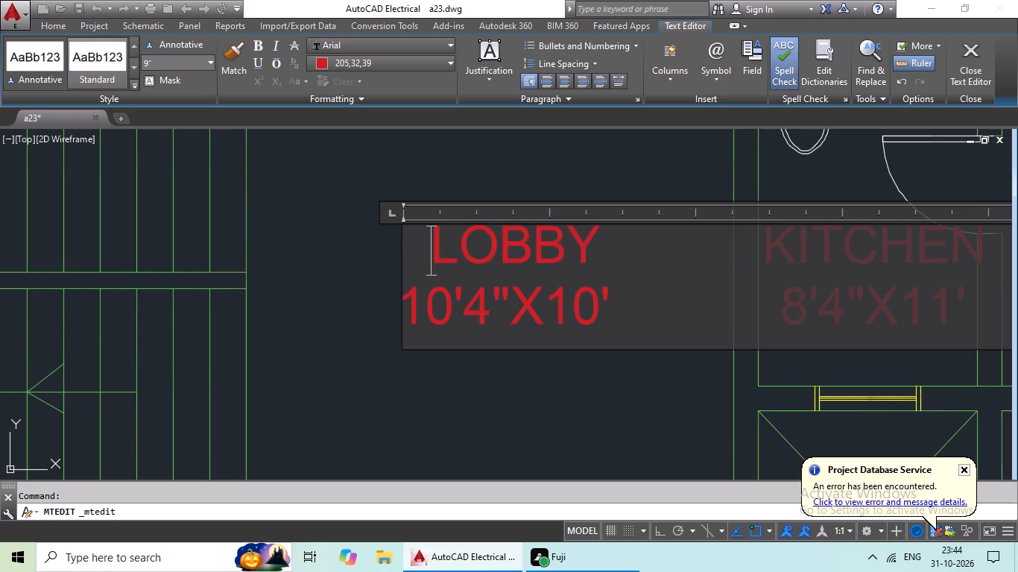
key("BackSpace")
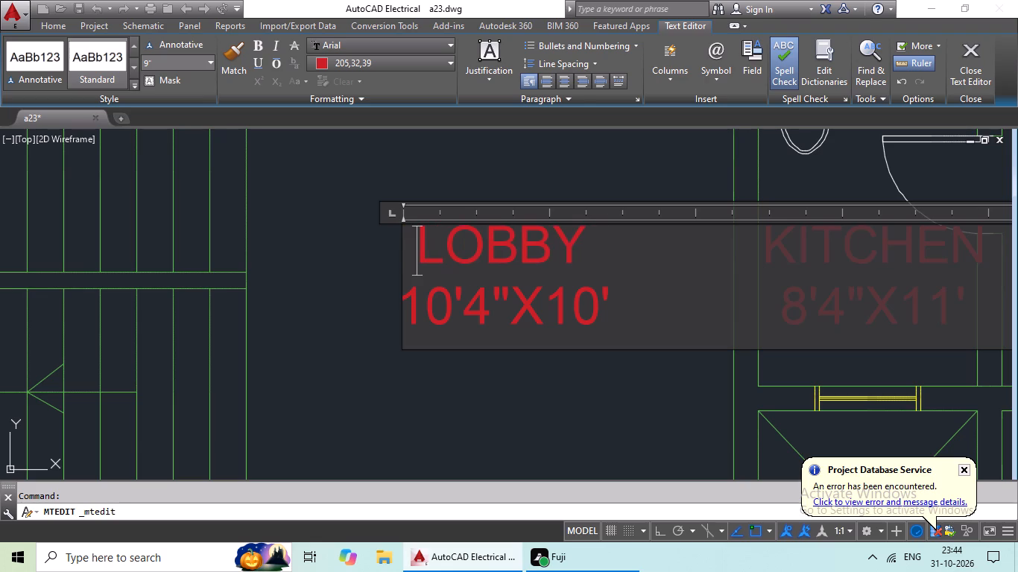
left_click(492, 188)
Open the KITCHEN label in the toilet directly east of the lobby for editing and clear all its text.
scroll(511, 231, "down", 2)
middle_click_drag(525, 243, 383, 245)
middle_click_drag(433, 259, 376, 275)
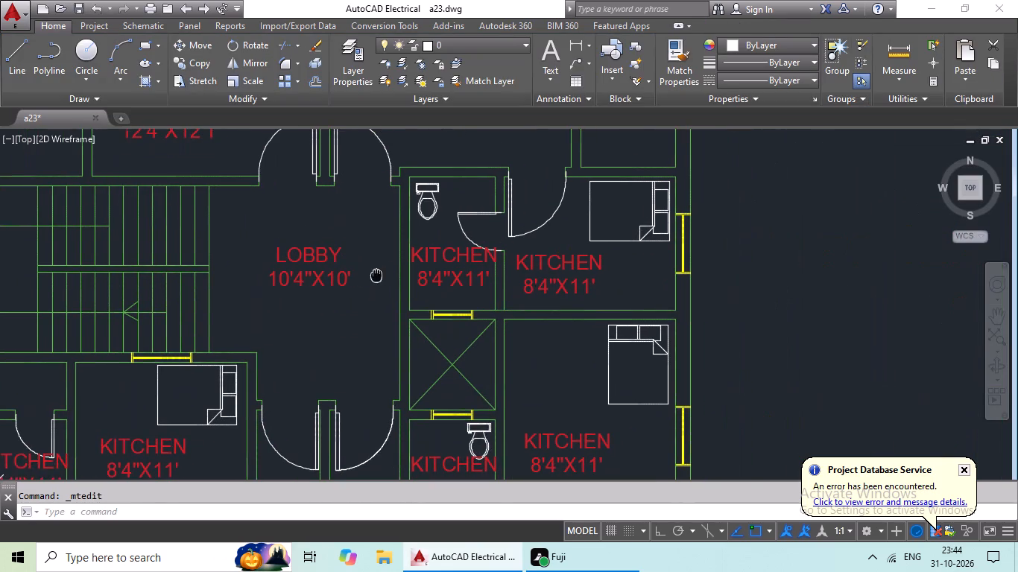
left_click(440, 280)
double_click(440, 280)
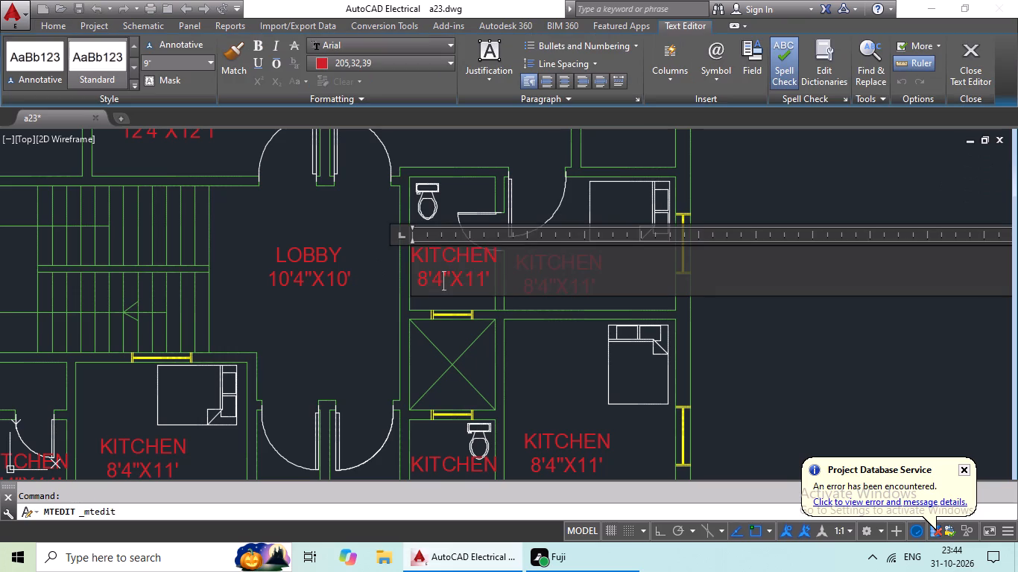
scroll(531, 283, "up", 2)
left_click(472, 258)
key("BackSpace")
key("BackSpace")
key("BackSpace")
key("BackSpace")
key("BackSpace")
key("BackSpace")
key("BackSpace")
key("BackSpace")
key("BackSpace")
key("BackSpace")
key("BackSpace")
key("BackSpace")
key("BackSpace")
key("BackSpace")
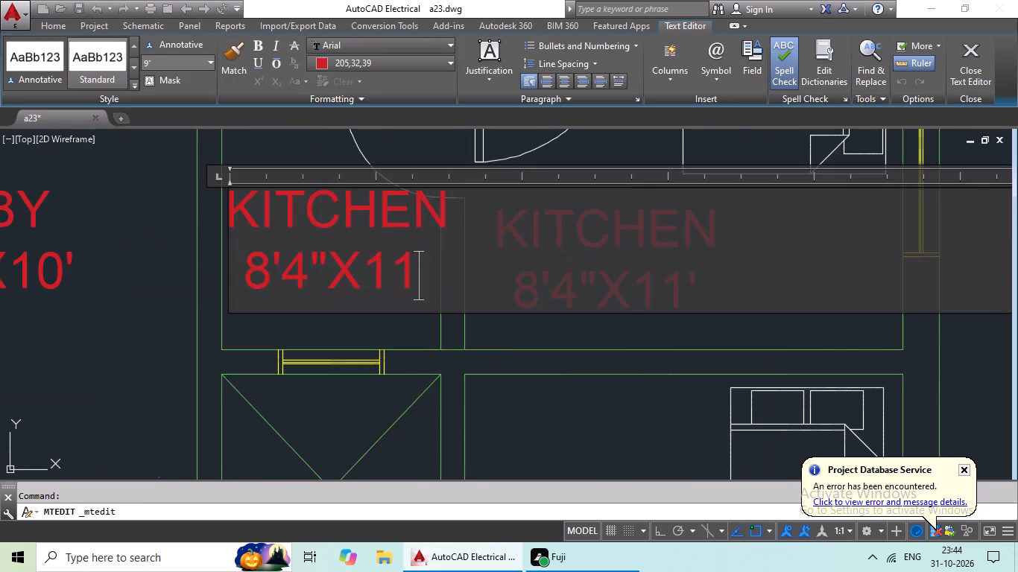
key("BackSpace")
key("BackSpace")
key("BackSpace")
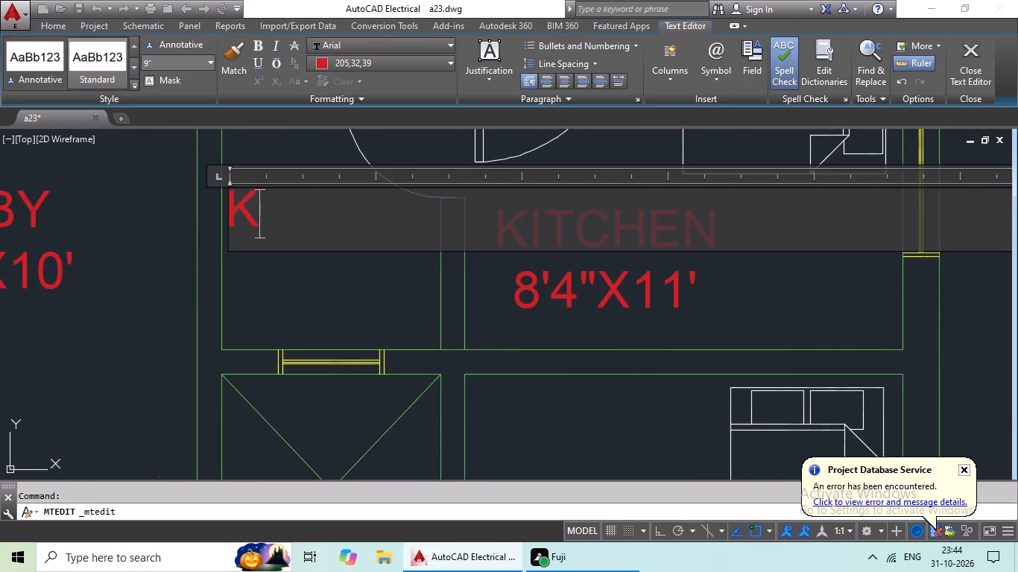
Enter TOILET and, on a second line indented one space, 4'1"X7' in the emptied label, and finish editing it.
type("TOILET")
key("Return")
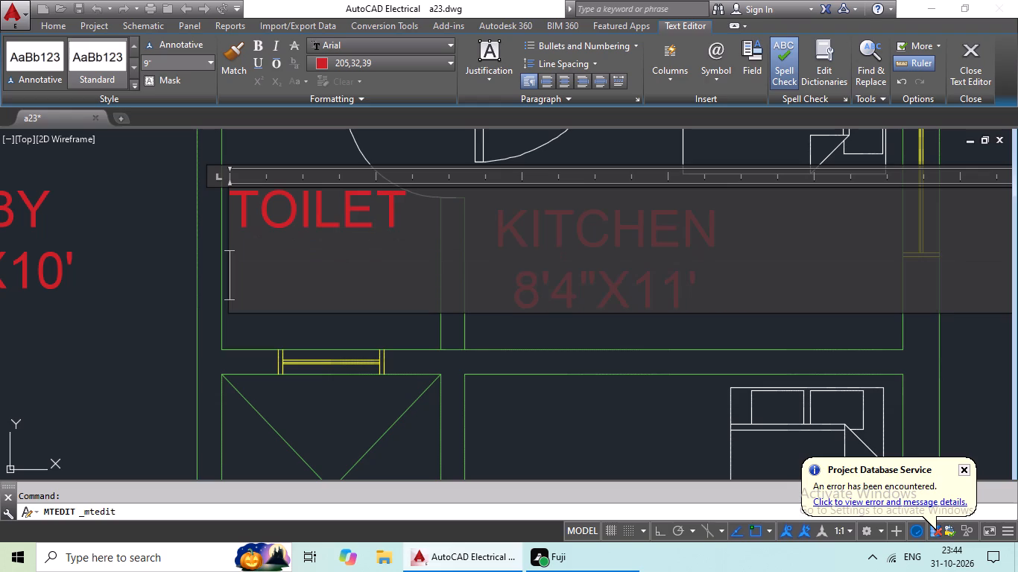
type("4'1\"X")
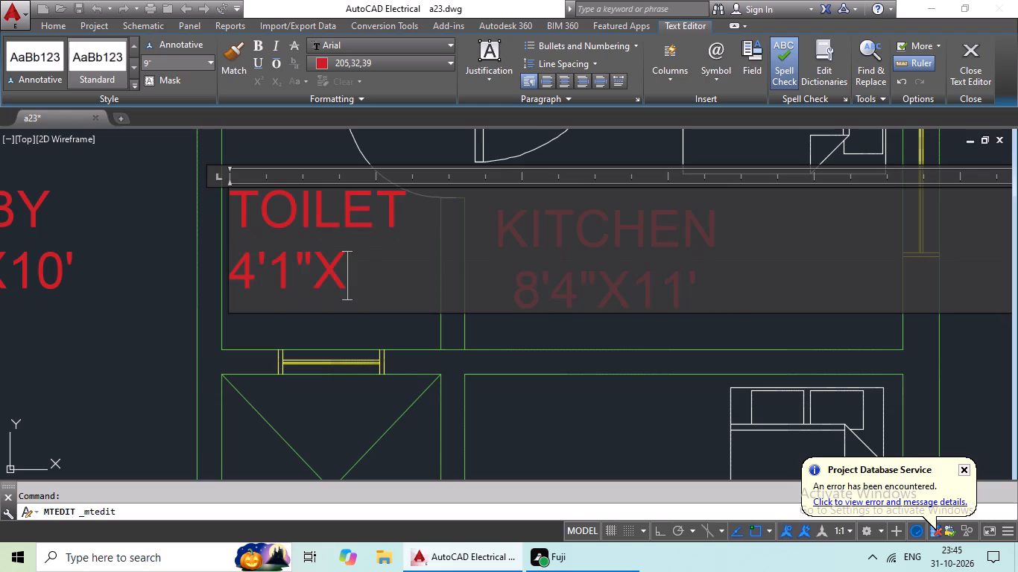
type("7'")
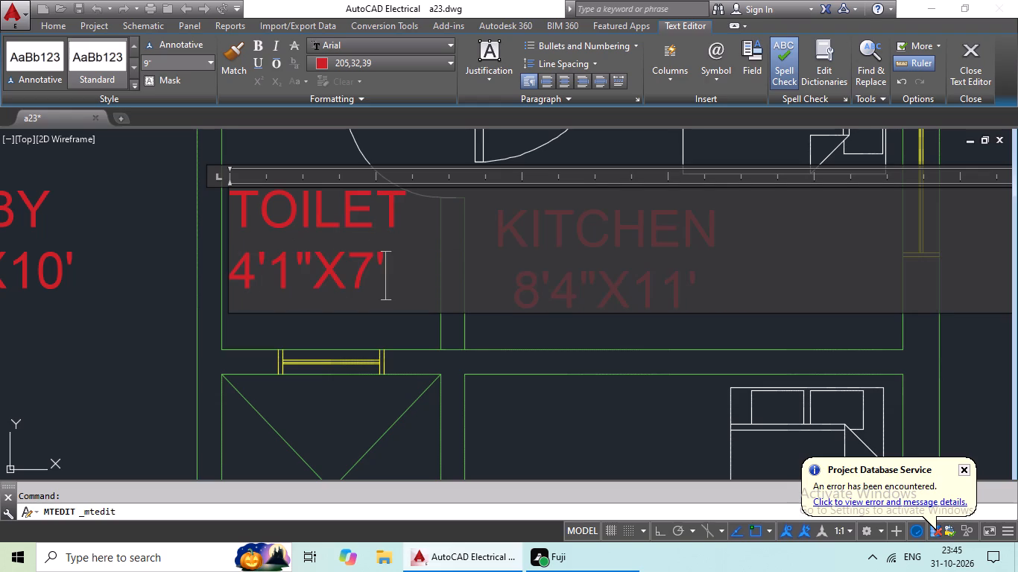
left_click(230, 264)
key("space")
left_click(304, 327)
Open the KITCHEN label in the bedroom east of the 4'1"X7' toilet for editing and clear all its text.
scroll(385, 299, "down", 1)
middle_click_drag(385, 299, 307, 308)
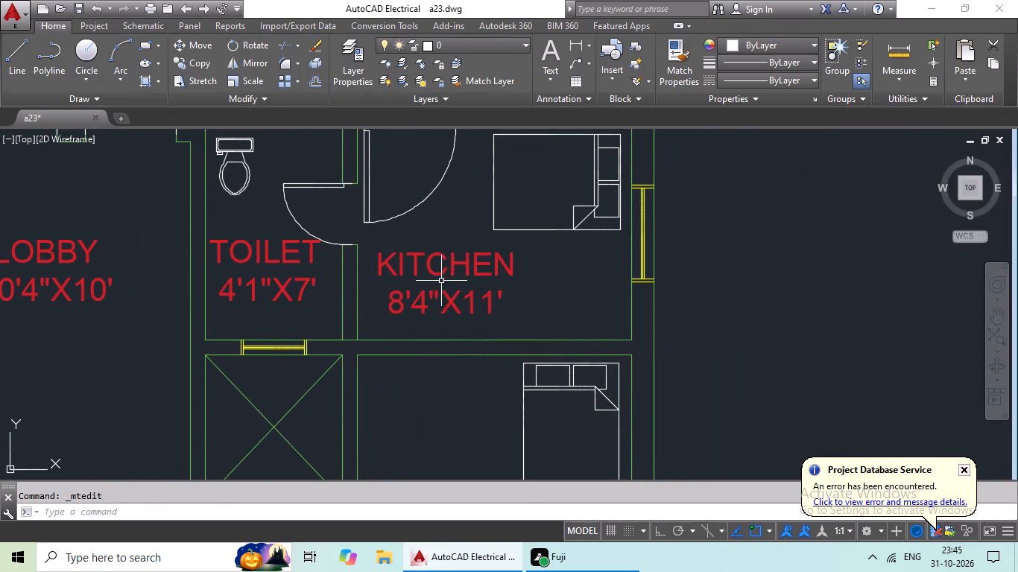
double_click(467, 270)
scroll(516, 287, "up", 1)
left_click(531, 319)
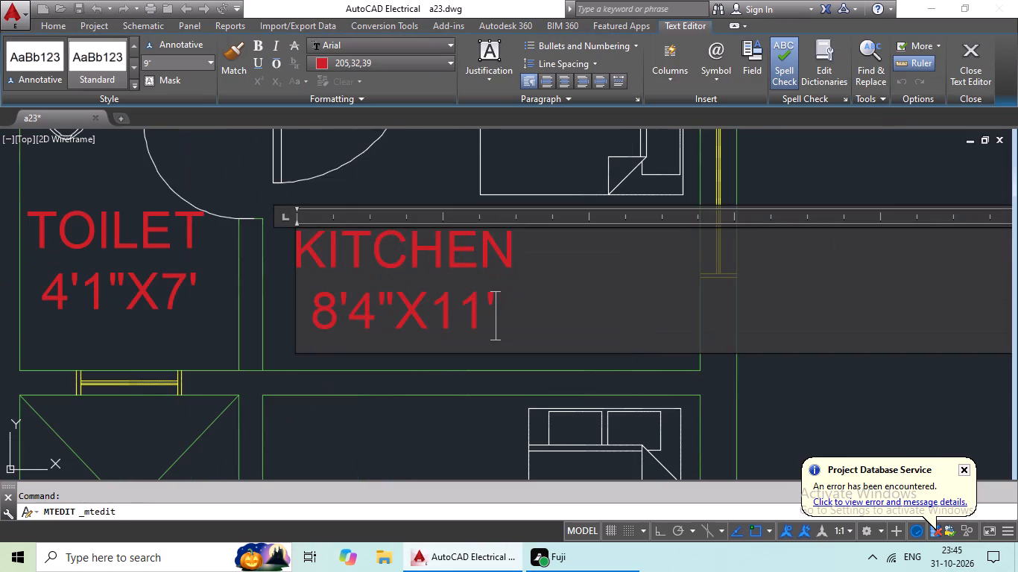
key("BackSpace")
key("BackSpace")
key("BackSpace")
key("BackSpace")
key("BackSpace")
key("BackSpace")
key("BackSpace")
key("BackSpace")
key("BackSpace")
key("BackSpace")
key("BackSpace")
key("BackSpace")
key("BackSpace")
key("BackSpace")
key("BackSpace")
key("BackSpace")
key("BackSpace")
key("BackSpace")
key("BackSpace")
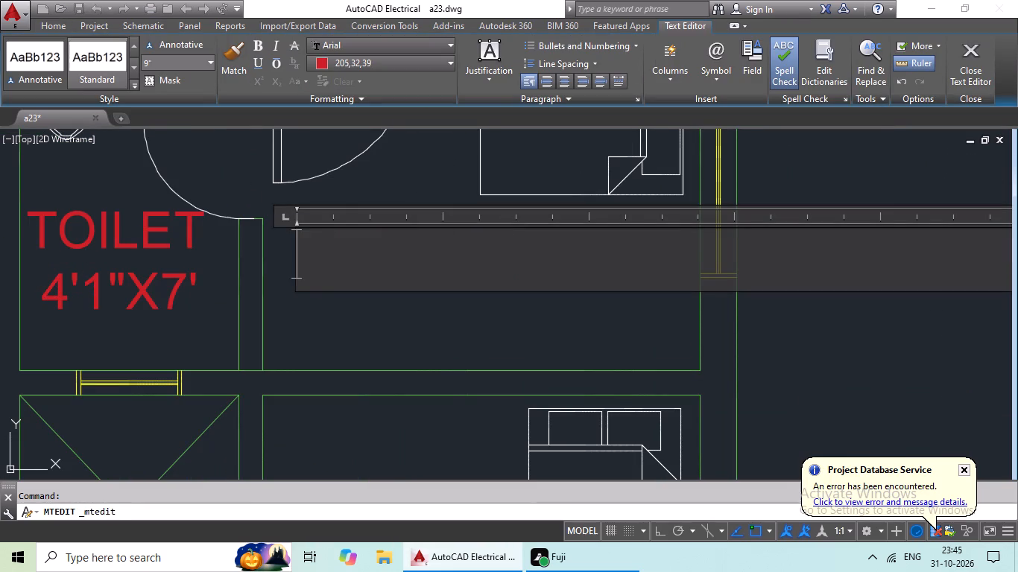
Enter BEF ROOM and, on a second line, 9'X9'6" in the emptied bedroom label.
type("BEF ROO<")
key("shift+BackSpace")
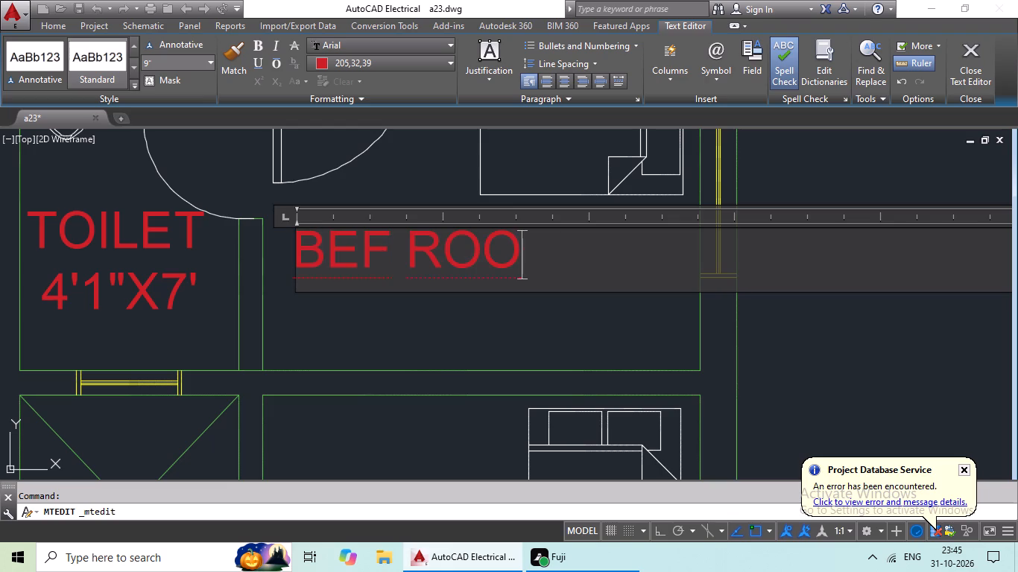
key("shift+m")
key("Return")
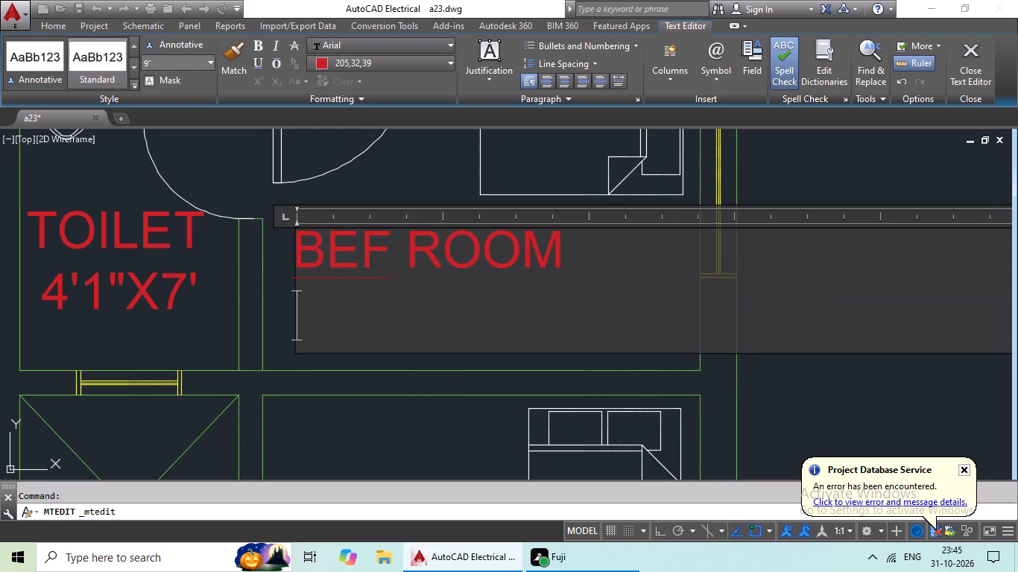
type("9'")
key("shift+x")
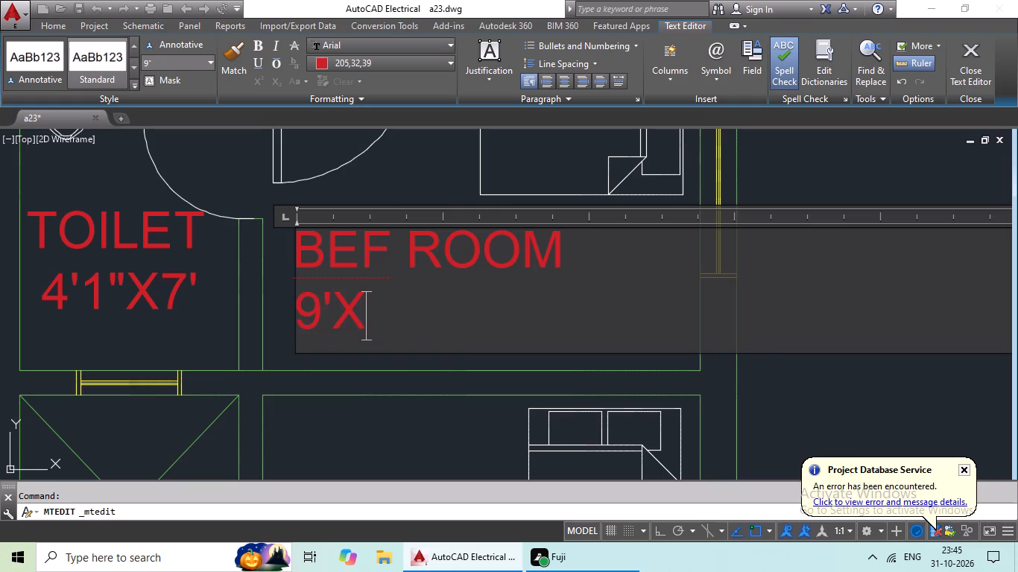
key("9")
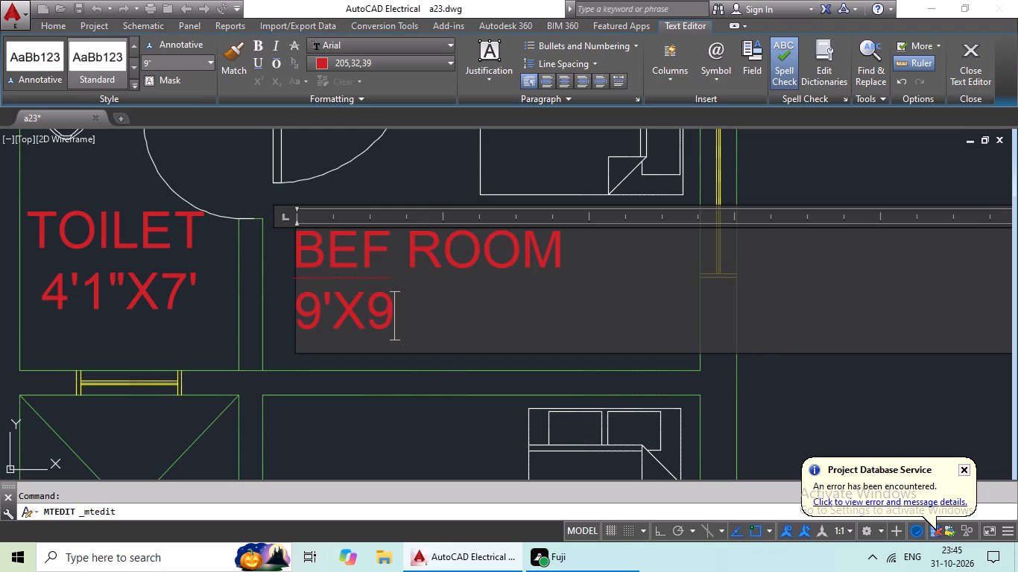
type("'6")
key("shift+quotedbl")
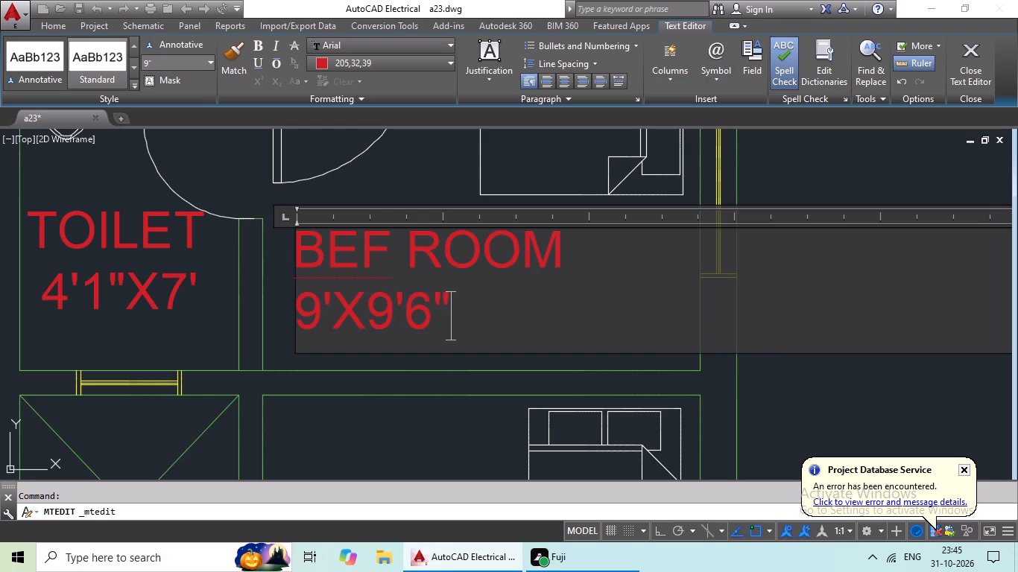
Indent the 9'X9'6" line of the bedroom label with three spaces.
left_click(296, 302)
key("space")
key("space")
key("space")
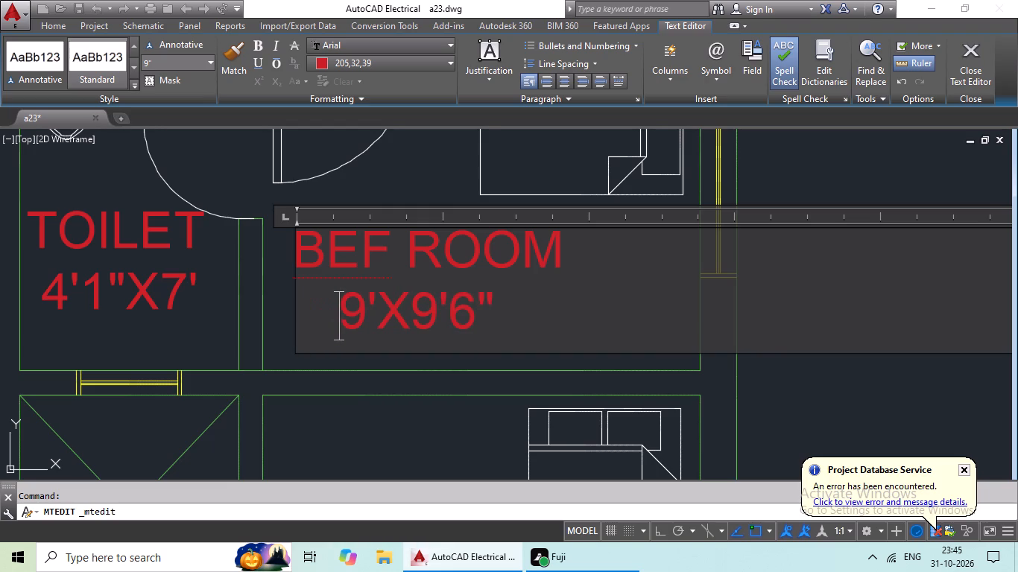
Correct the misspelled word BEF to BED in the bedroom label's first line.
left_click(398, 276)
key("BackSpace")
key("BackSpace")
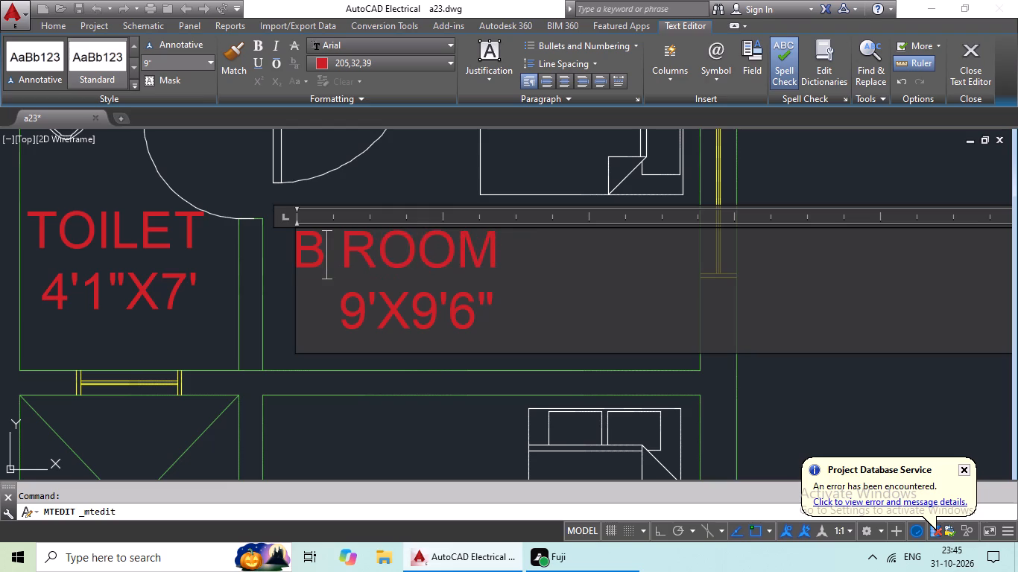
type("ED")
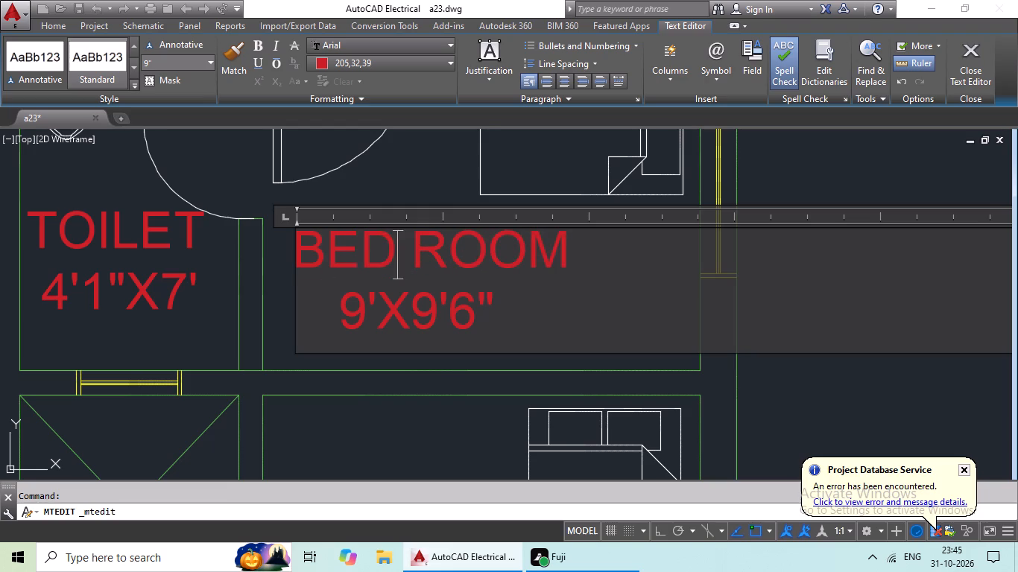
Indent the 9'X9'6" line of the bedroom label by two more spaces and finish editing the label.
left_click(347, 311)
key("space")
key("space")
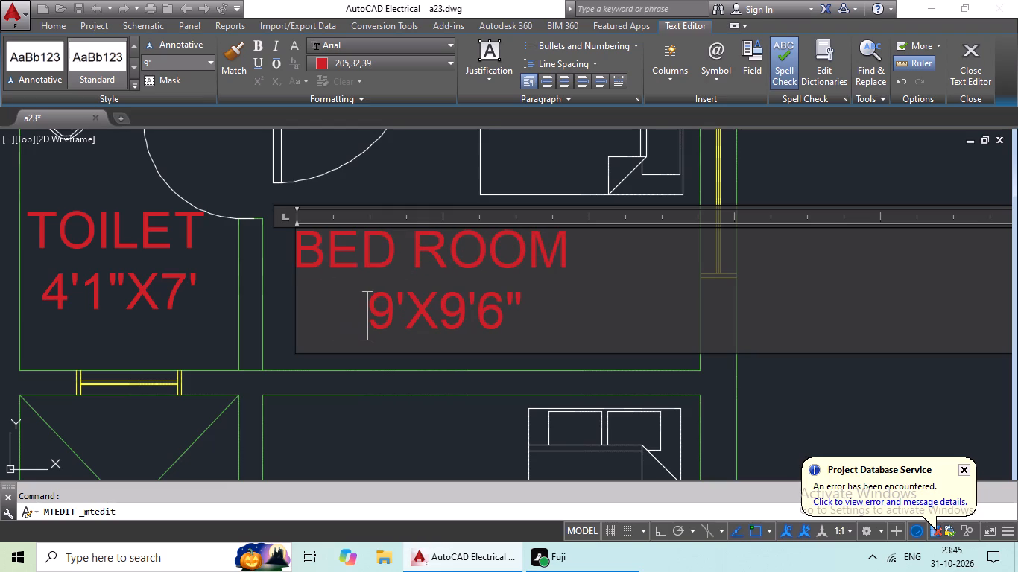
left_click(367, 380)
Copy the 4'1"X7' TOILET label east of the lobby and paste it into the crossed shaft directly south of that toilet.
scroll(432, 349, "down", 2)
middle_click_drag(441, 349, 490, 328)
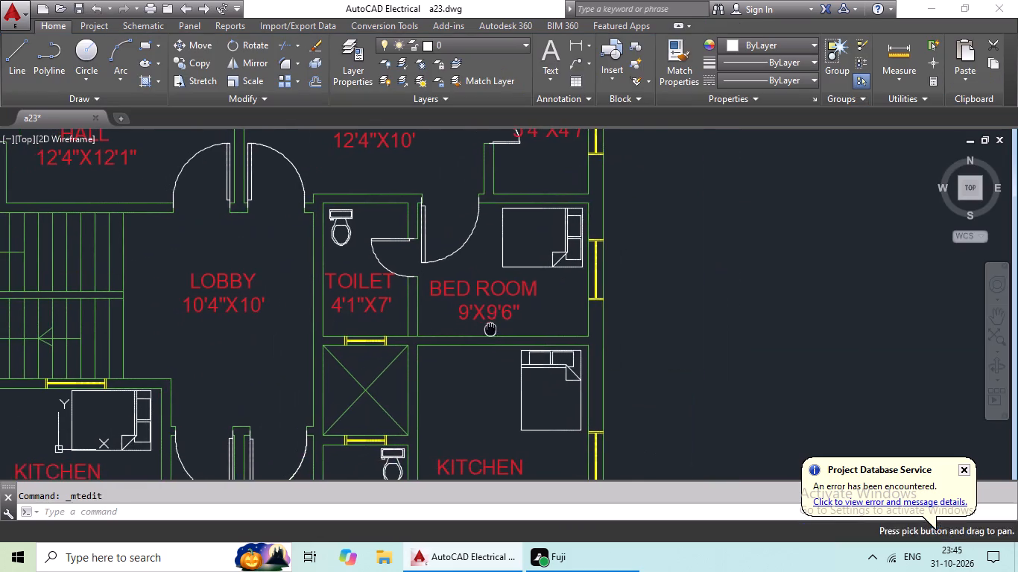
middle_click_drag(502, 322, 550, 313)
middle_click_drag(508, 320, 630, 274)
scroll(622, 278, "down", 2)
middle_click_drag(571, 302, 521, 281)
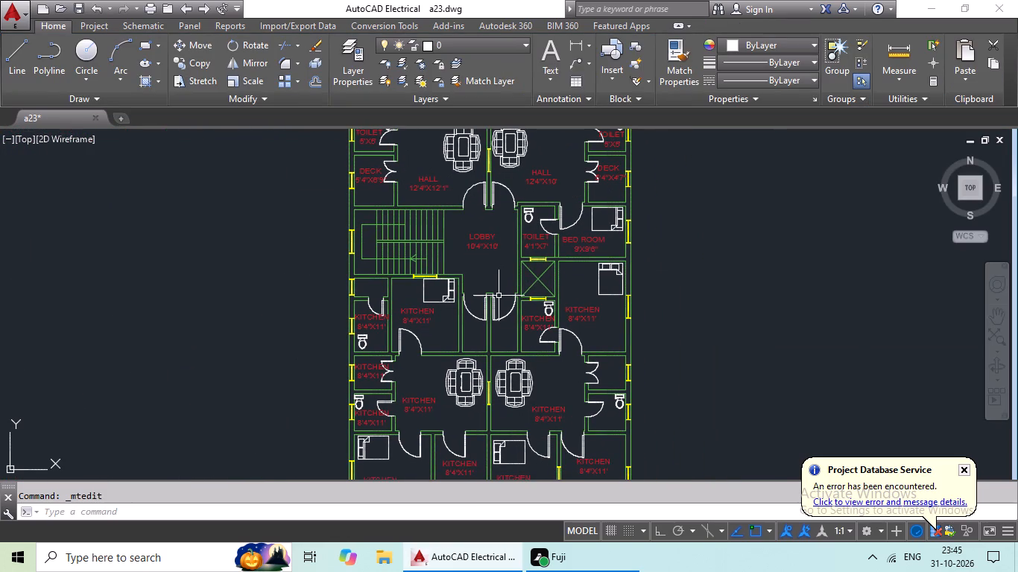
left_click(544, 244)
key("ctrl+c")
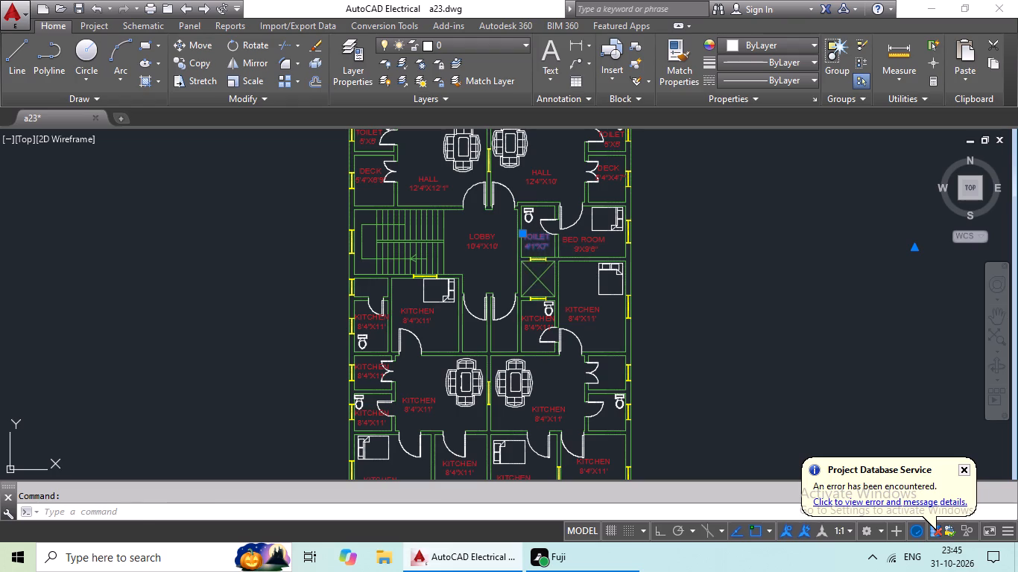
key("ctrl+v")
scroll(531, 280, "up", 4)
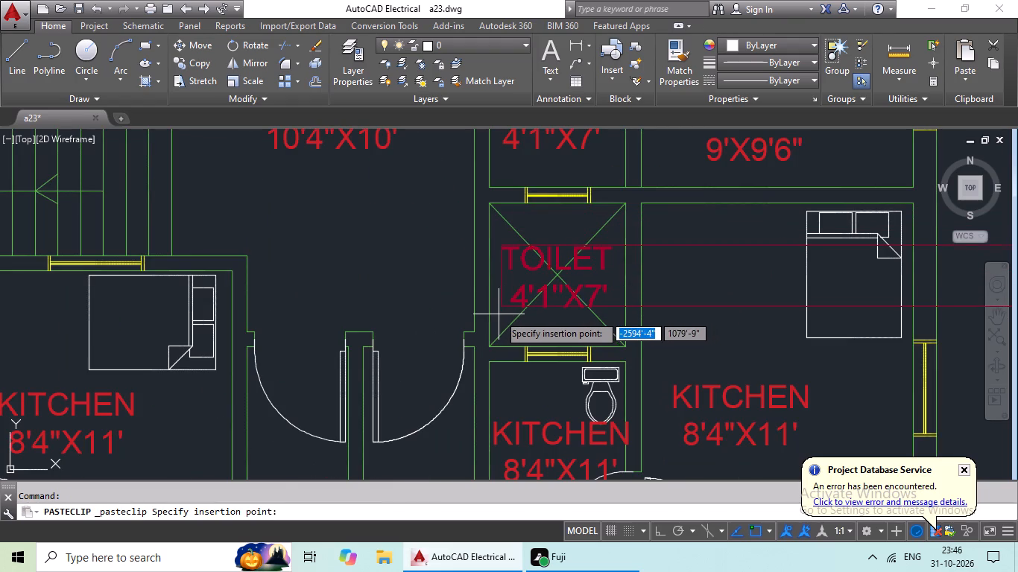
left_click(499, 314)
Open the pasted TOILET label in the crossed shaft for editing and clear all its text.
left_click(545, 268)
double_click(540, 259)
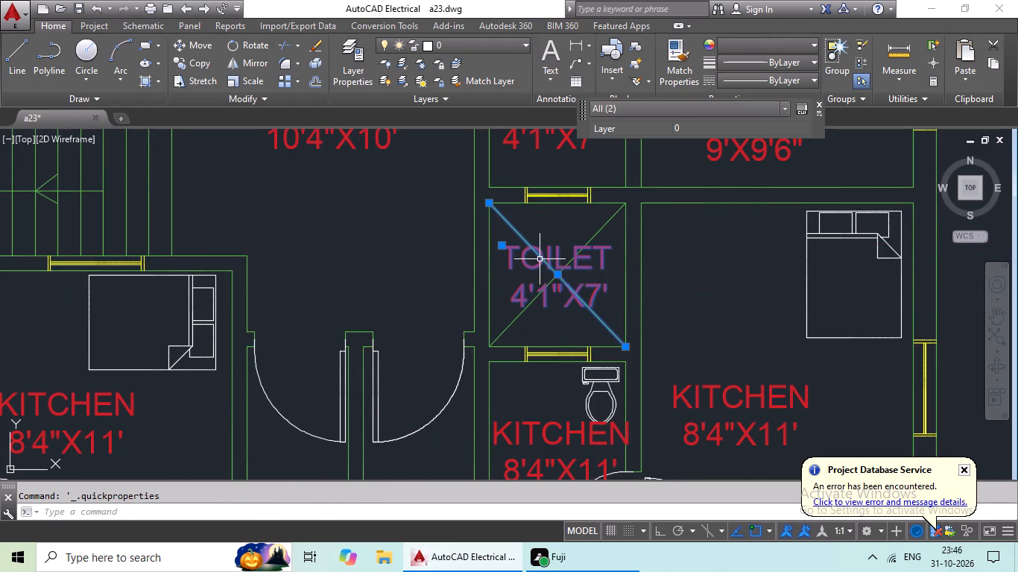
key("Escape")
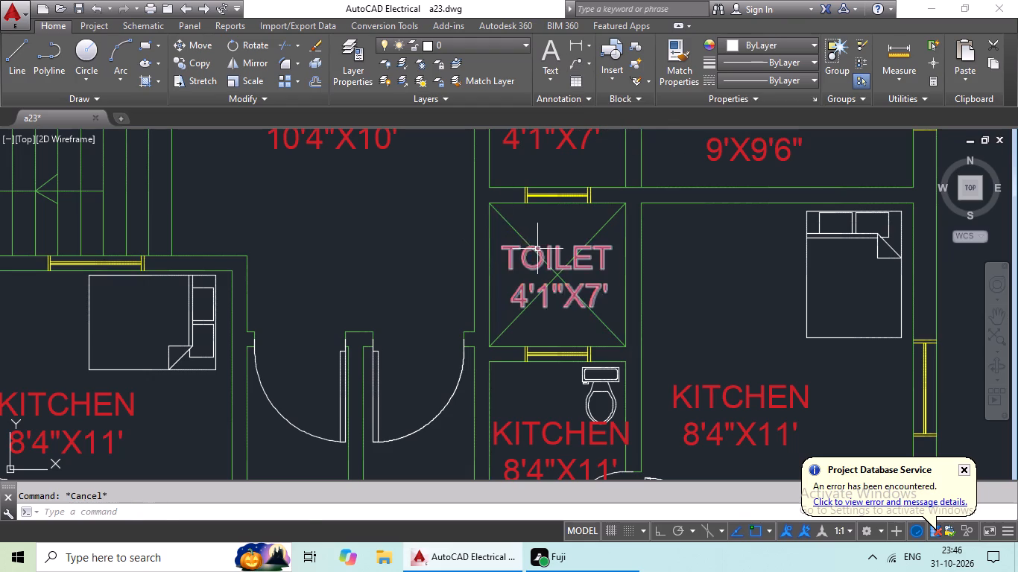
left_click(528, 254)
double_click(525, 256)
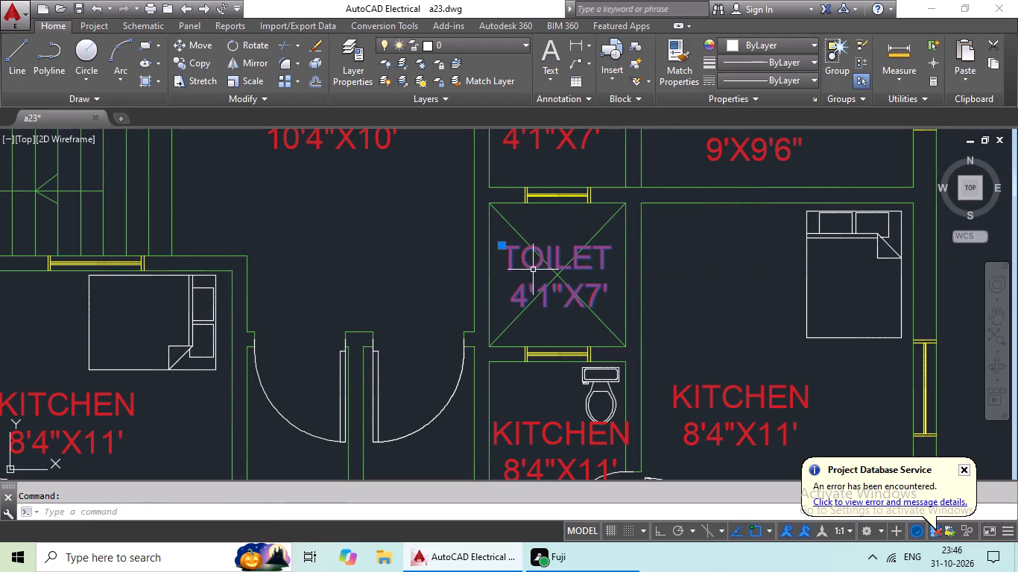
triple_click(523, 264)
left_click(610, 296)
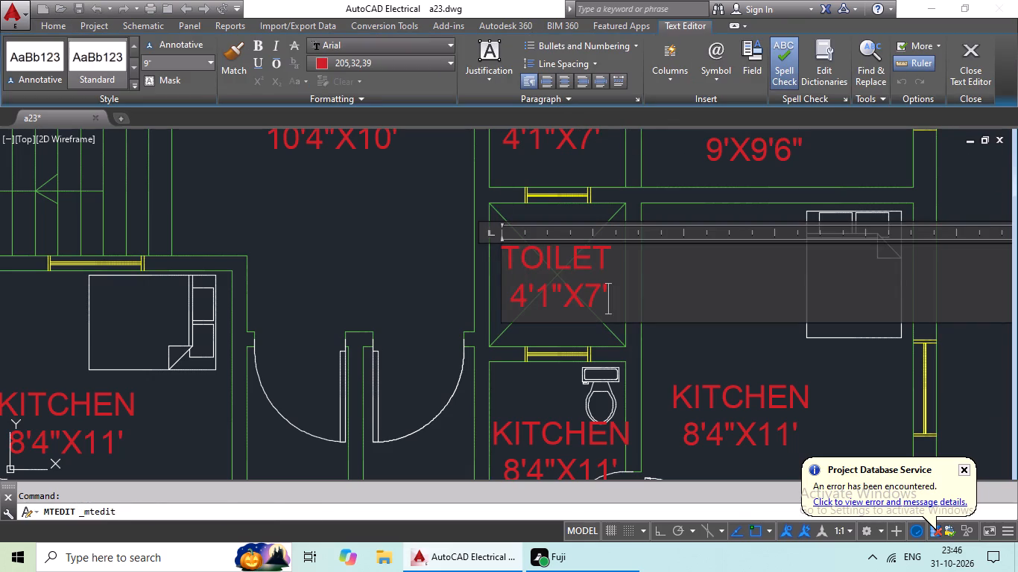
key("BackSpace")
key("BackSpace")
key("BackSpace")
key("BackSpace")
key("BackSpace")
key("BackSpace")
key("BackSpace")
key("BackSpace")
key("BackSpace")
key("BackSpace")
key("BackSpace")
key("BackSpace")
key("BackSpace")
key("BackSpace")
key("BackSpace")
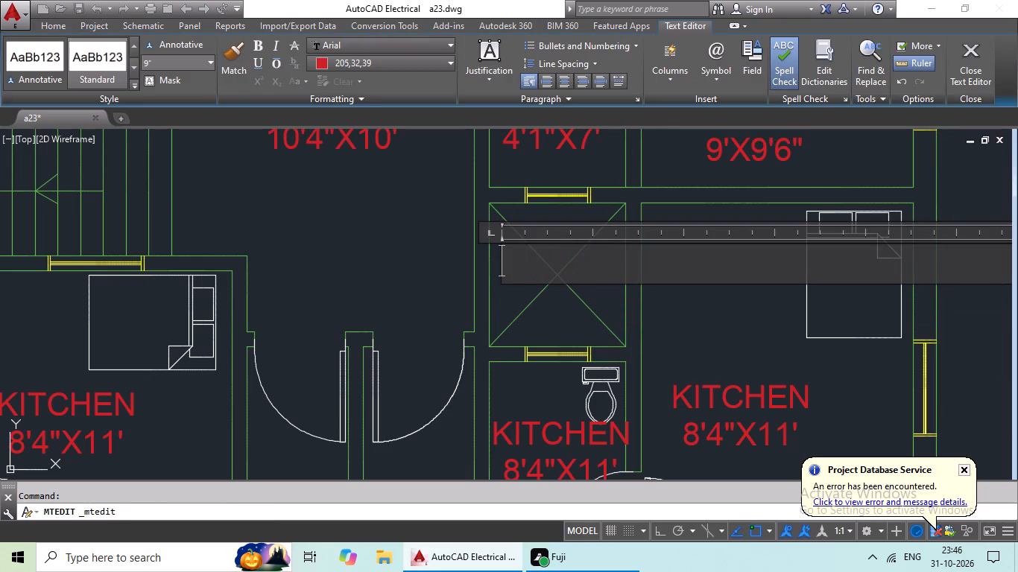
Enter OTS and, on a second line, 4'X4'9" in the emptied shaft label.
key("shift+o")
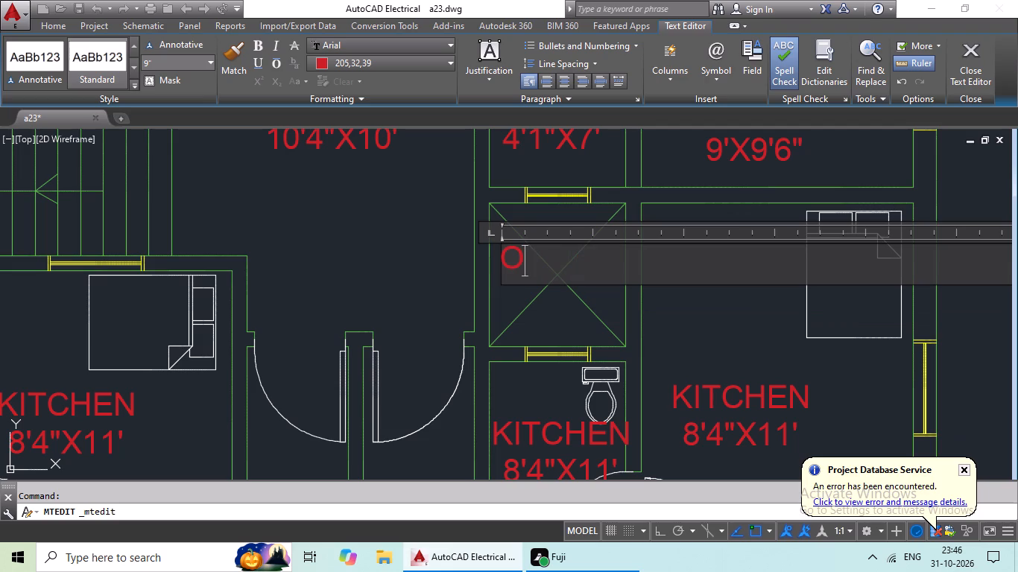
key("shift+t")
key("shift+s")
key("Return")
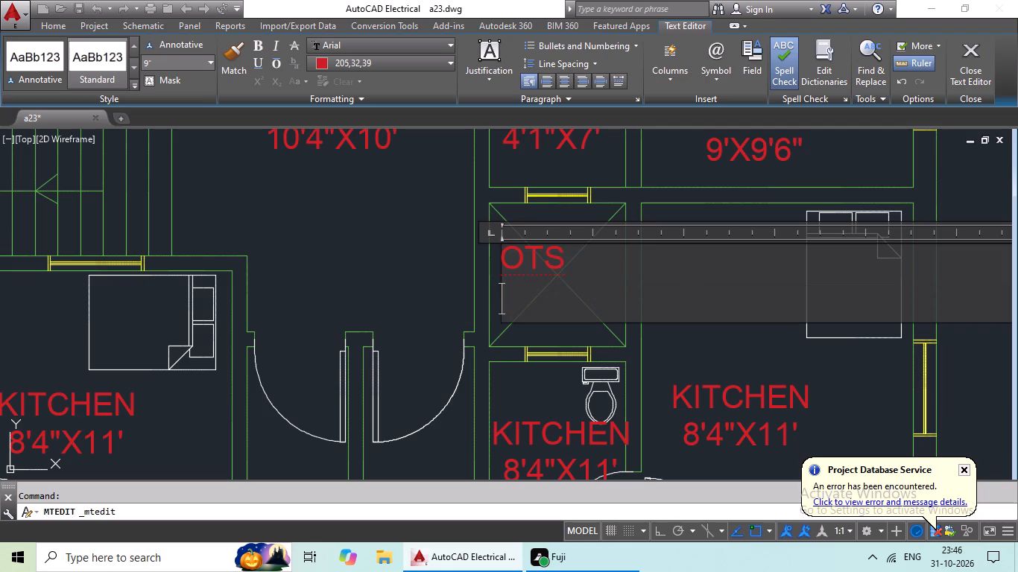
type("4'")
key("shift+x")
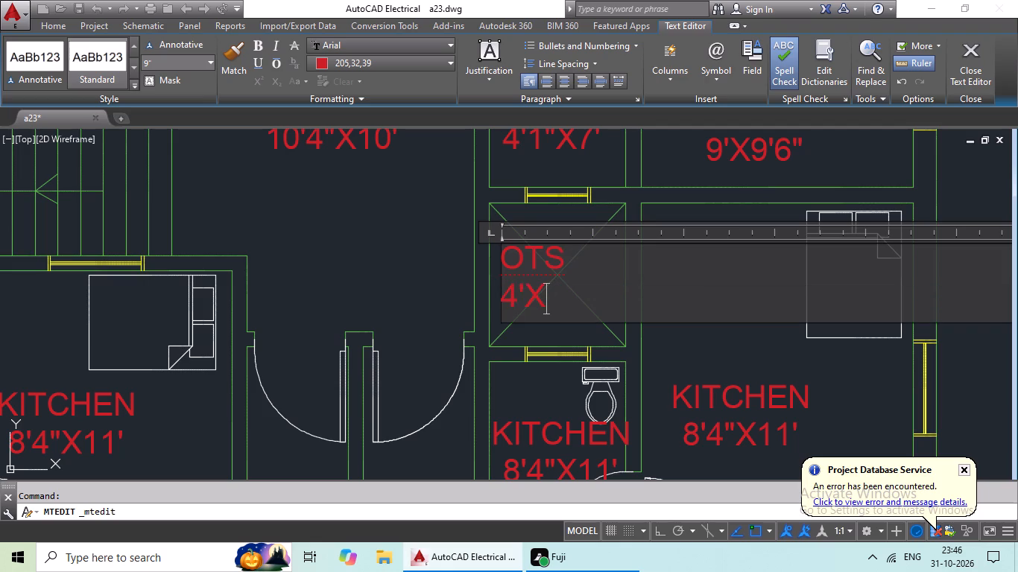
key("BackSpace")
key("BackSpace")
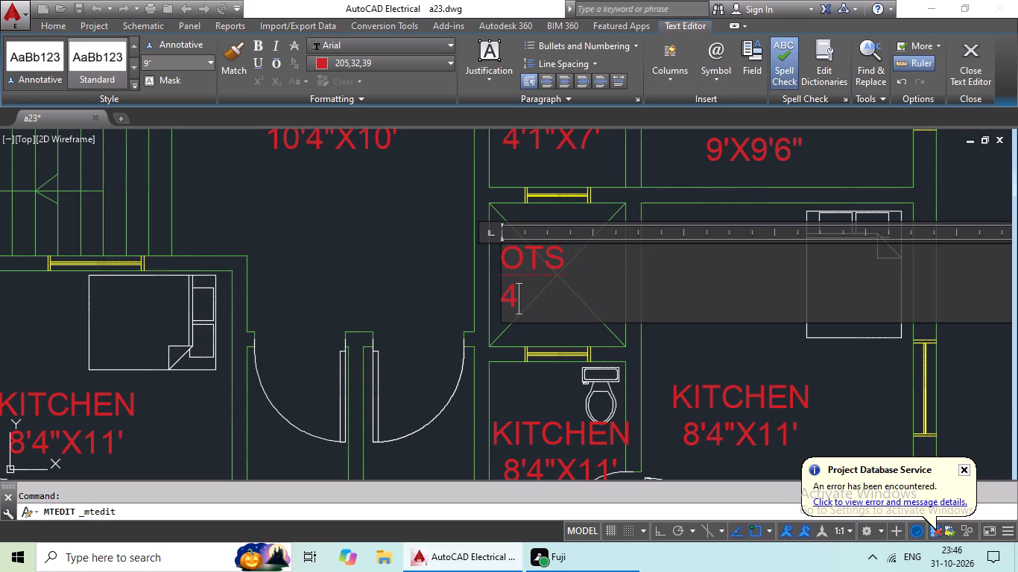
type("'1\"")
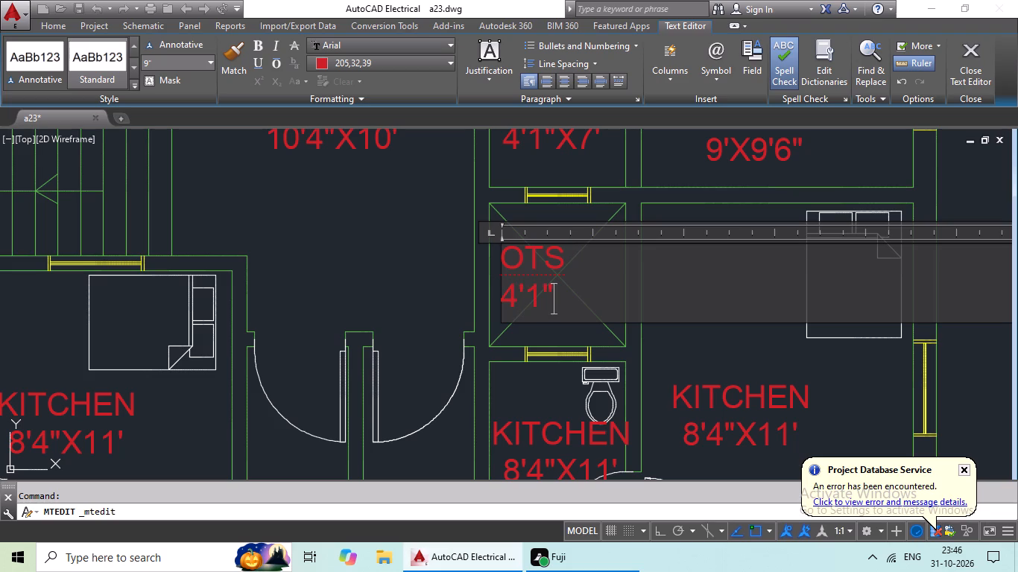
key("BackSpace")
key("BackSpace")
key("shift+x")
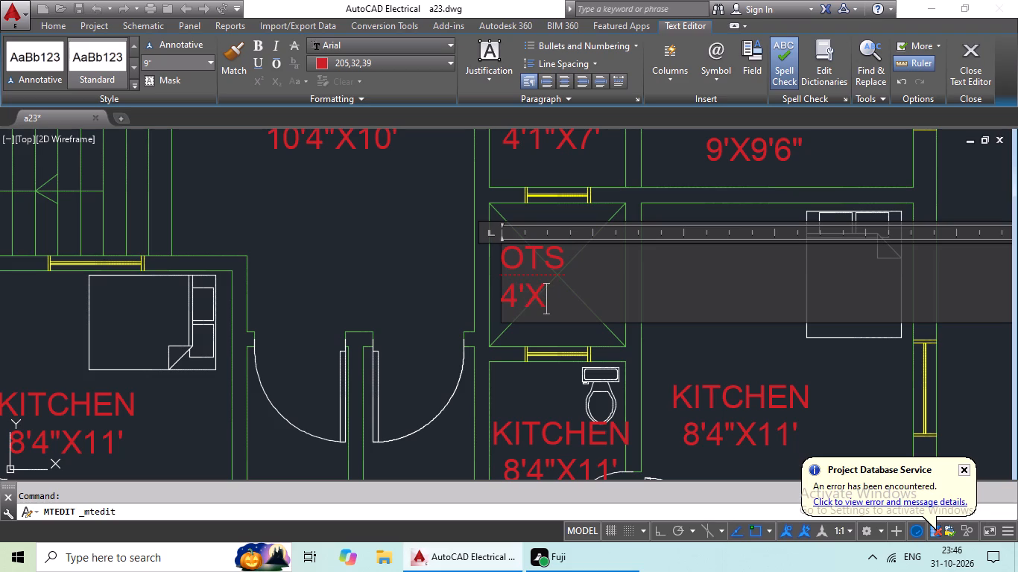
type("4'9")
key("shift+quotedbl")
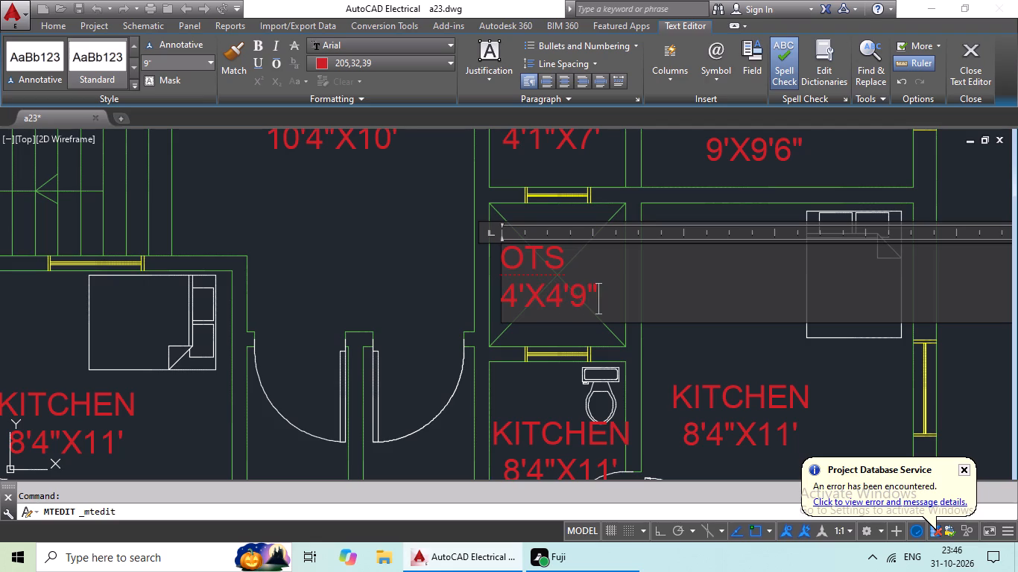
Indent OTS with three spaces and the 4'X4'9" line with two spaces, and finish editing the shaft label.
left_click(501, 258)
key("space")
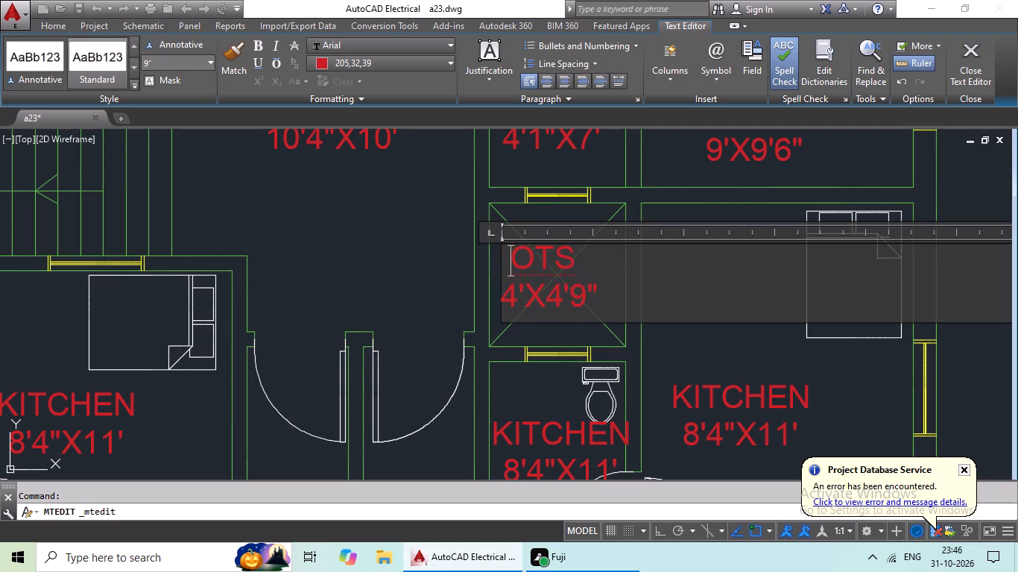
key("space")
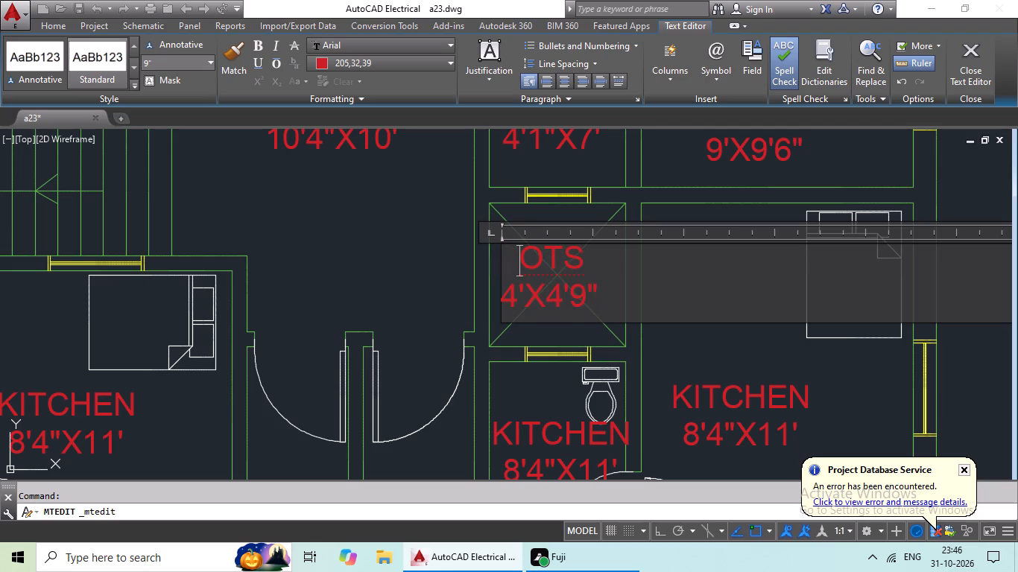
key("space")
left_click(505, 297)
key("space")
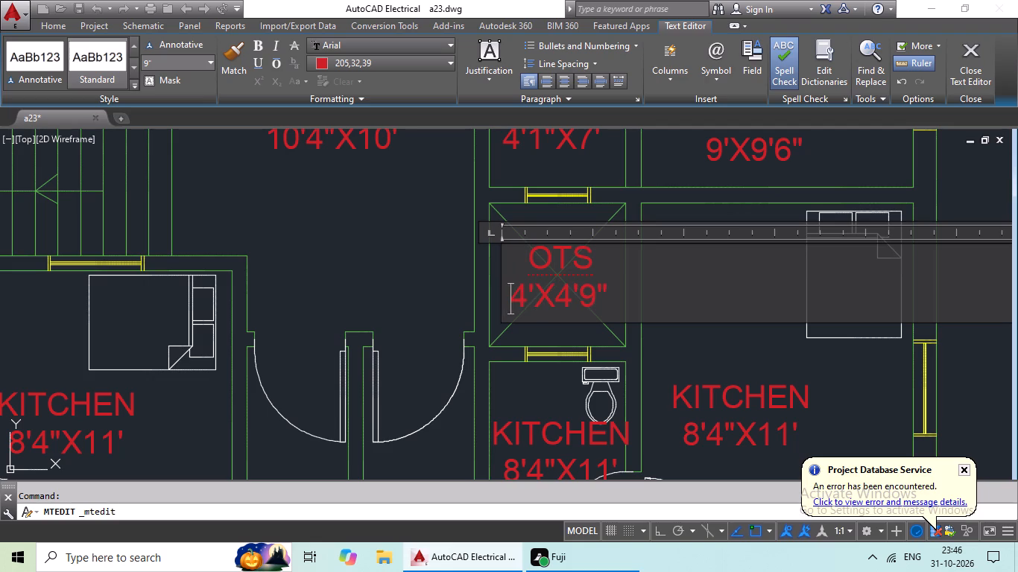
key("space")
left_click(720, 356)
Open the KITCHEN label in the small west-side toilet south of the staircase for editing and clear all its text.
scroll(720, 325, "down", 1)
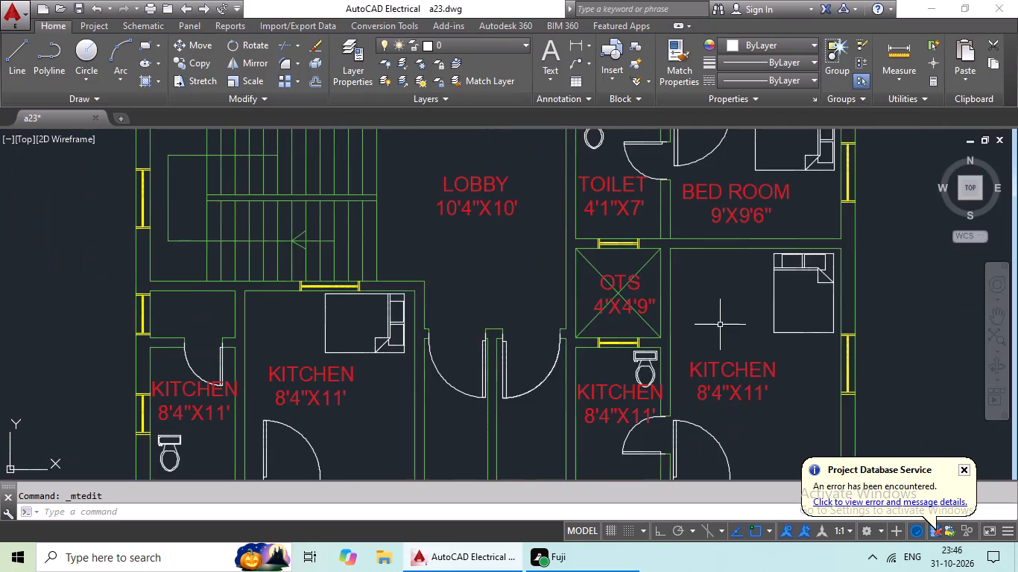
middle_click_drag(720, 325, 685, 312)
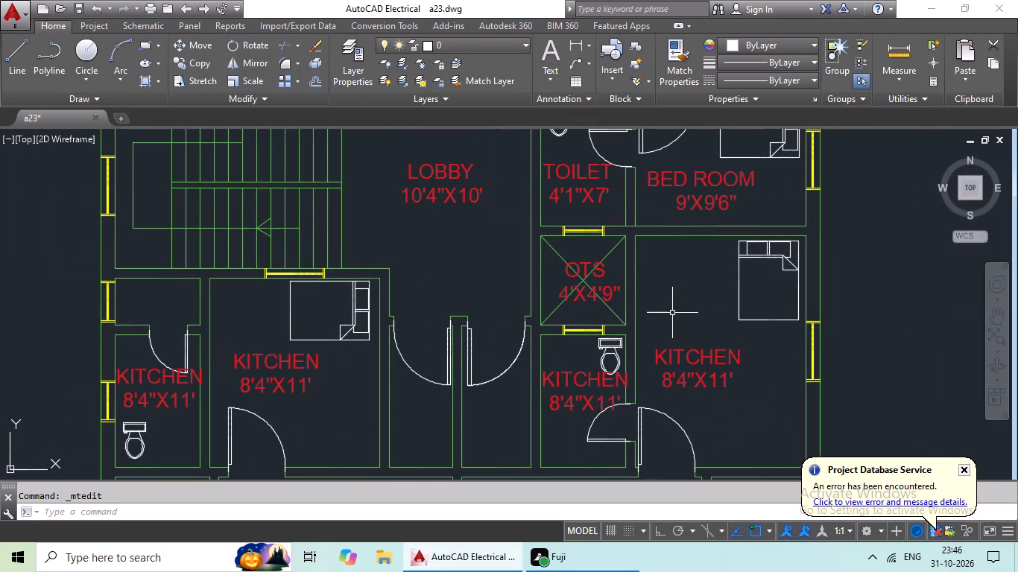
scroll(689, 288, "down", 1)
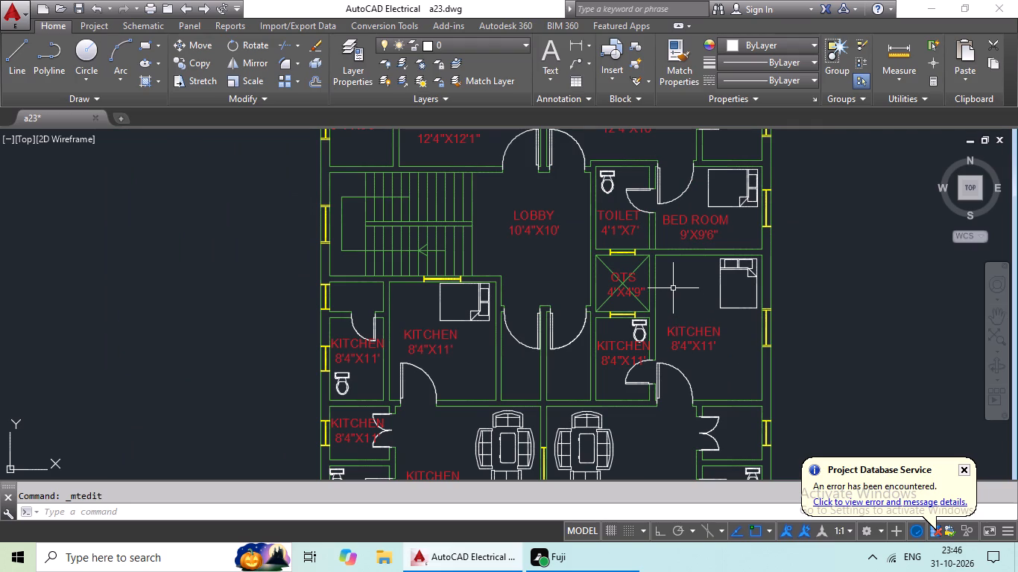
middle_click_drag(574, 309, 577, 267)
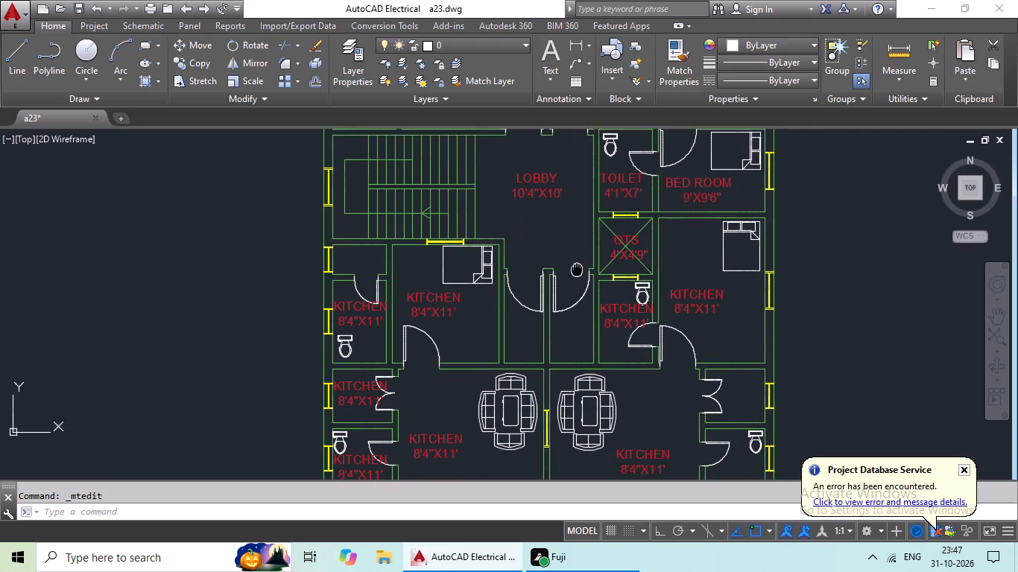
middle_click_drag(577, 267, 577, 247)
scroll(357, 299, "up", 2)
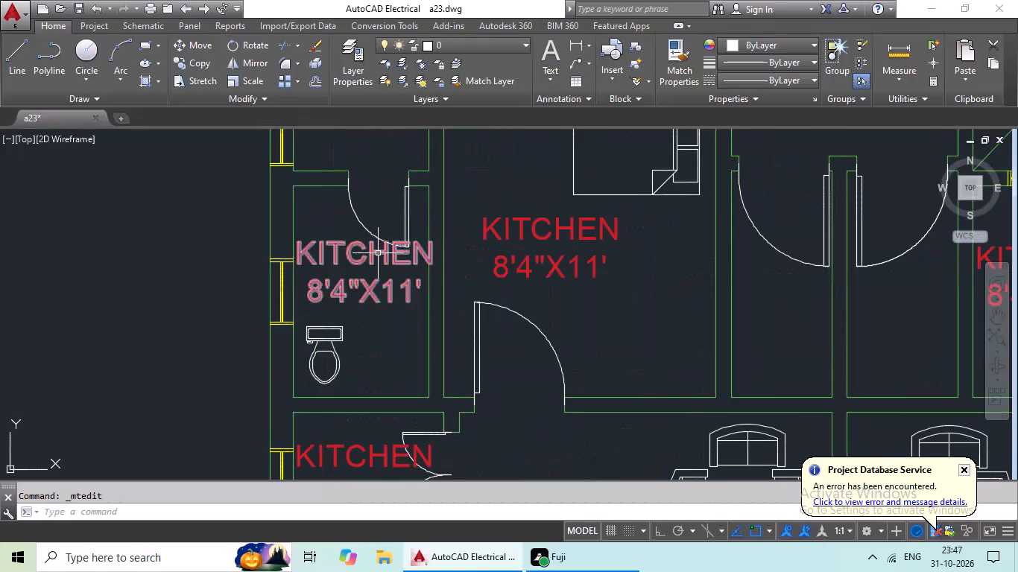
double_click(378, 253)
left_click(423, 282)
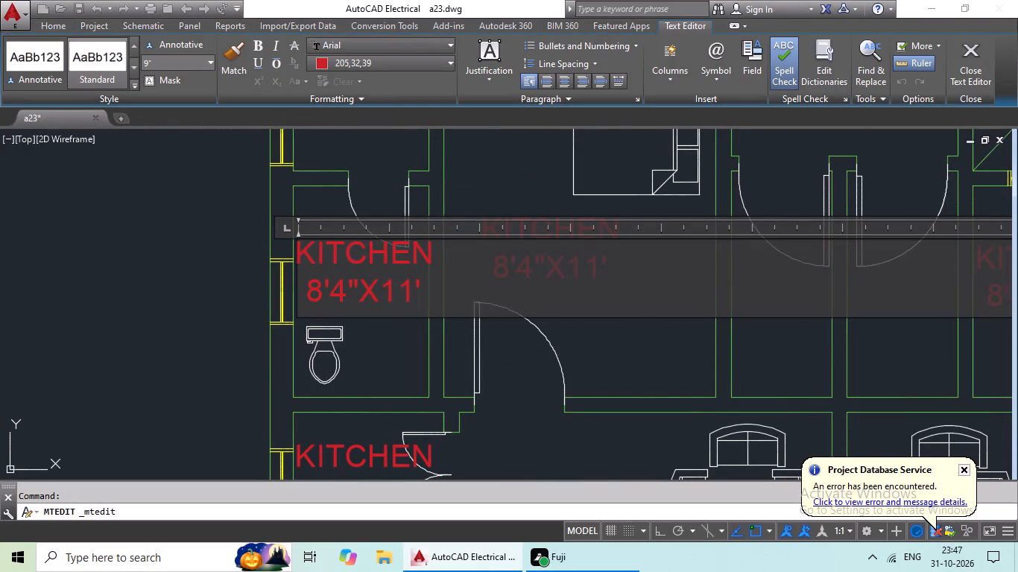
key("BackSpace")
key("BackSpace")
key("BackSpace")
key("BackSpace")
key("BackSpace")
key("BackSpace")
key("BackSpace")
key("BackSpace")
key("BackSpace")
key("BackSpace")
key("BackSpace")
key("BackSpace")
key("BackSpace")
key("BackSpace")
key("BackSpace")
key("BackSpace")
key("BackSpace")
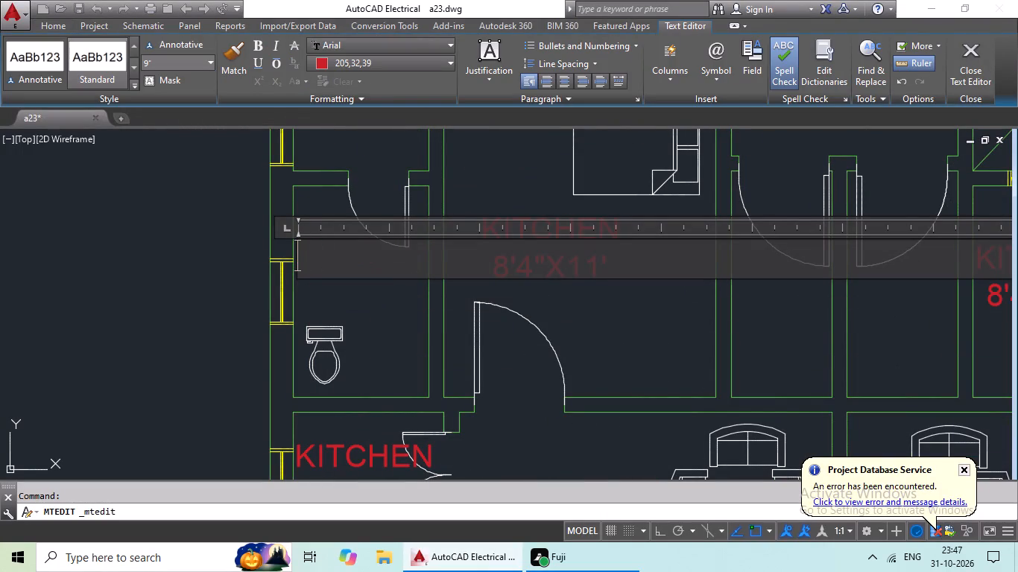
Enter TOILET and, on a second line, 4'6"X6';7" in the emptied west-side toilet label.
type("TOILET")
key("Return")
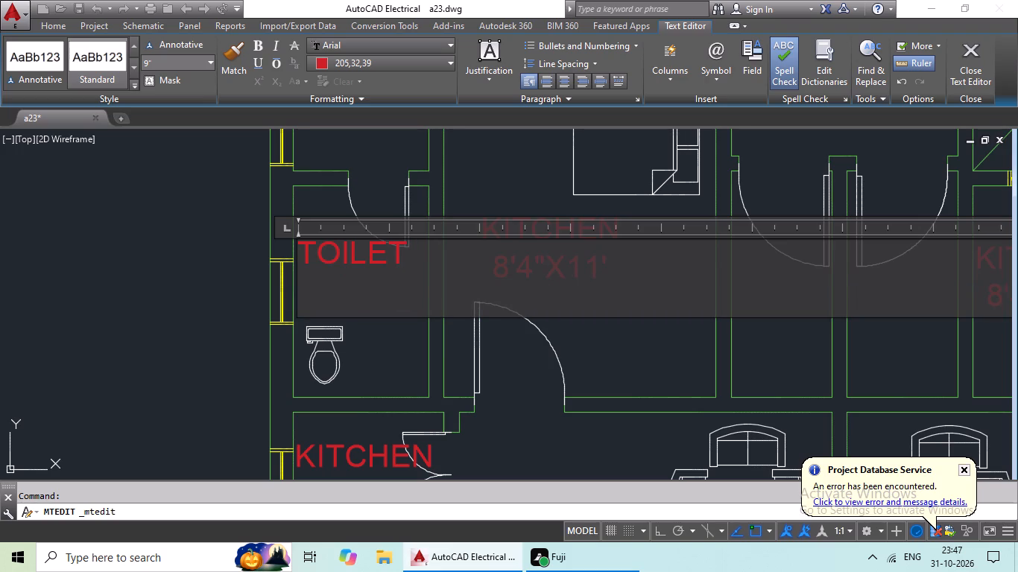
type("4'6")
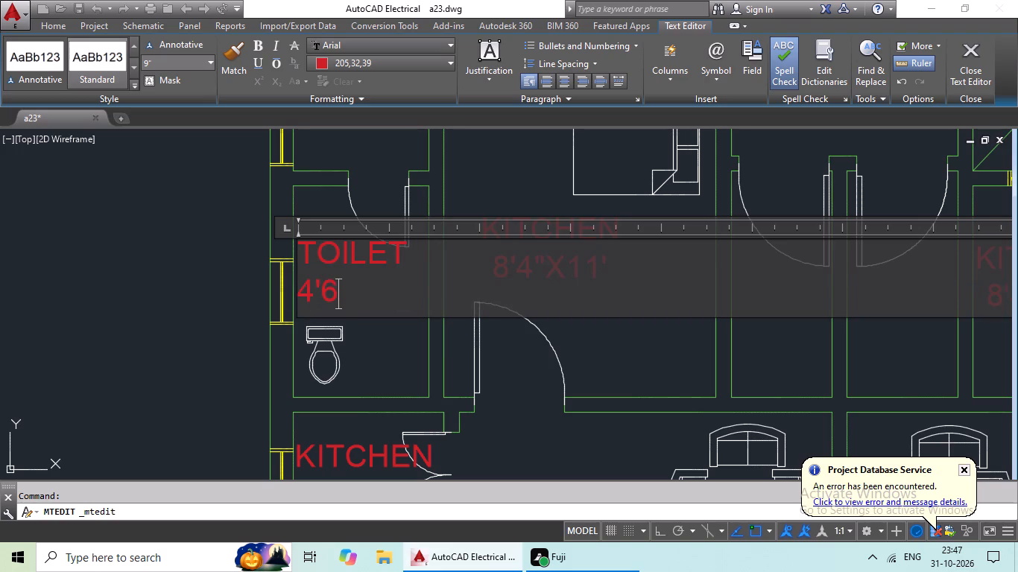
type("\"X")
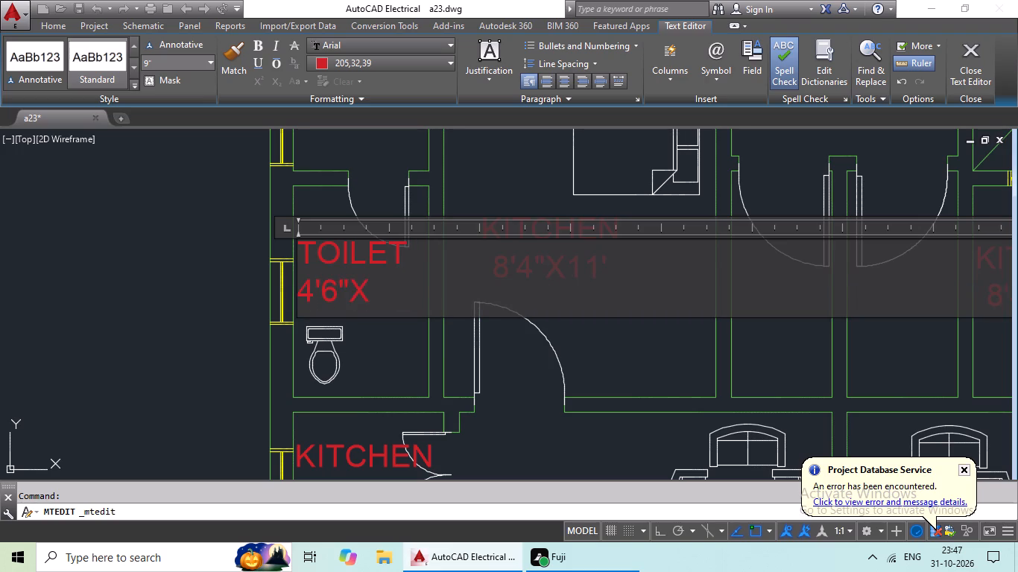
type("6';")
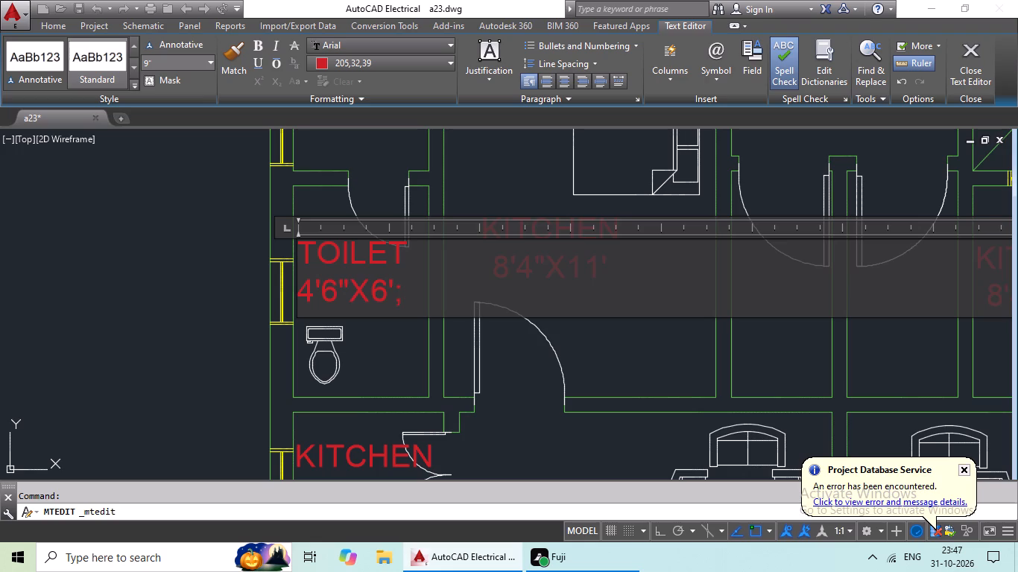
type("7\"")
Correct the size line of the west-side toilet label to 4'6"X6'7" and finish editing it.
key("BackSpace")
key("BackSpace")
key("BackSpace")
type("7\"")
left_click(601, 337)
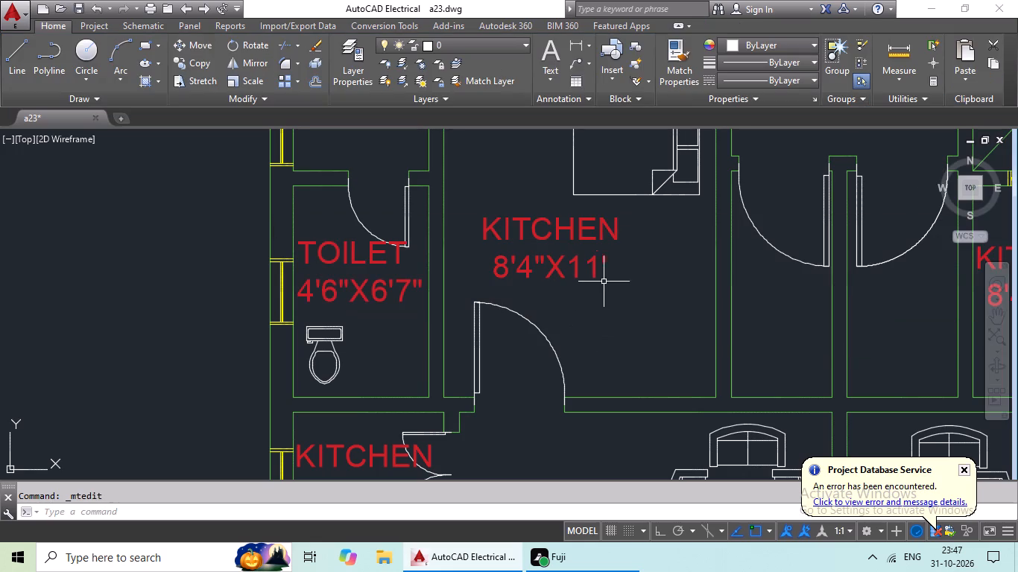
Open the KITCHEN label in the bedroom directly south of the staircase for editing and clear all its text.
double_click(568, 235)
double_click(540, 229)
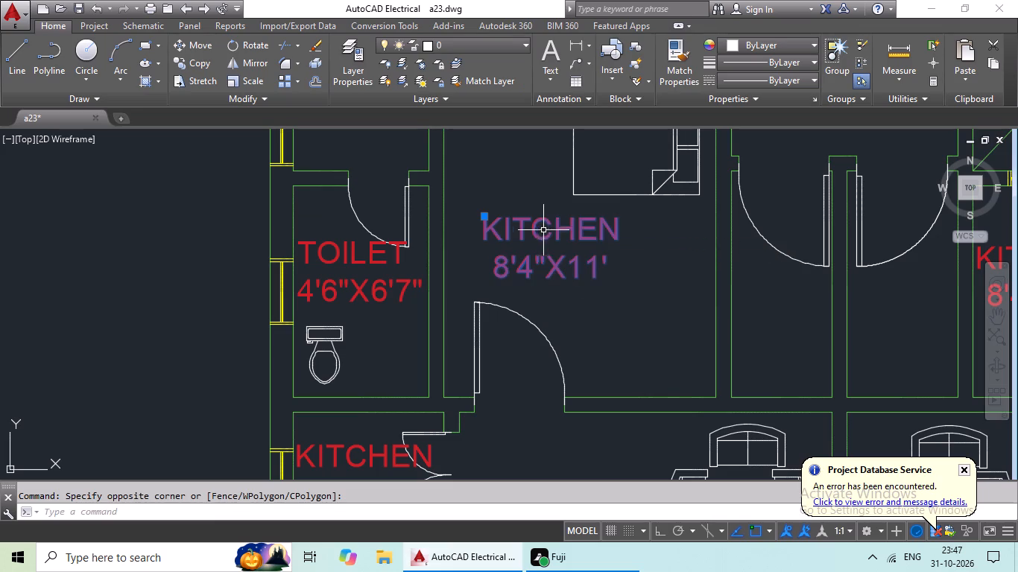
double_click(551, 231)
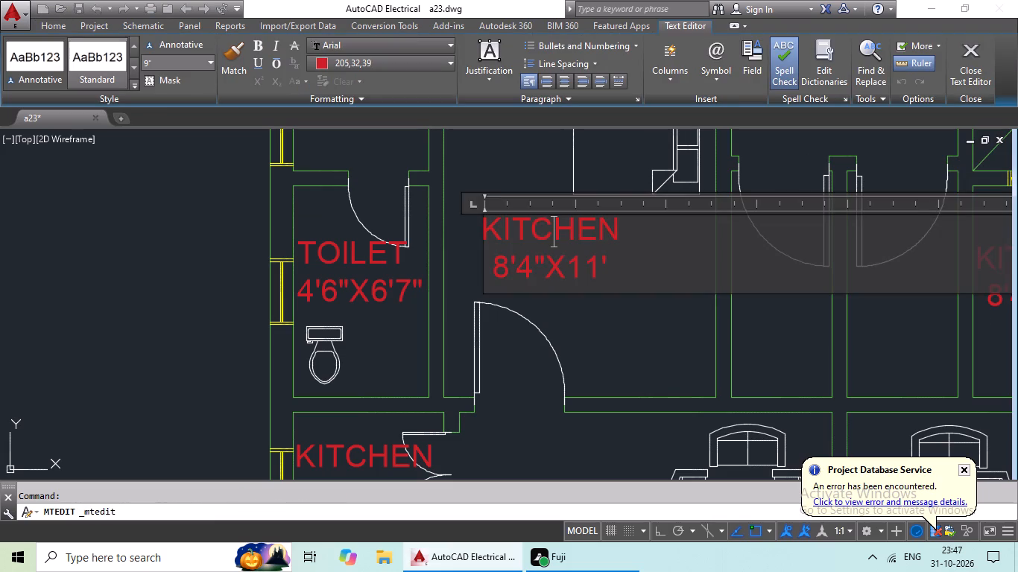
scroll(623, 267, "up", 1)
left_click(623, 267)
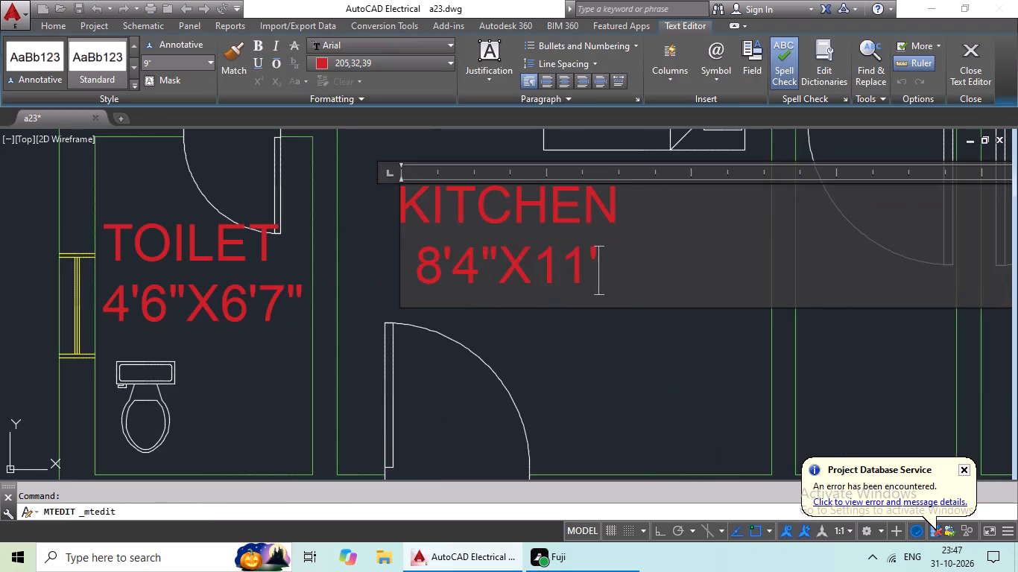
key("BackSpace")
key("BackSpace")
key("BackSpace")
key("BackSpace")
key("BackSpace")
key("BackSpace")
key("BackSpace")
key("BackSpace")
key("BackSpace")
key("BackSpace")
key("BackSpace")
key("BackSpace")
key("BackSpace")
key("BackSpace")
key("BackSpace")
key("BackSpace")
key("BackSpace")
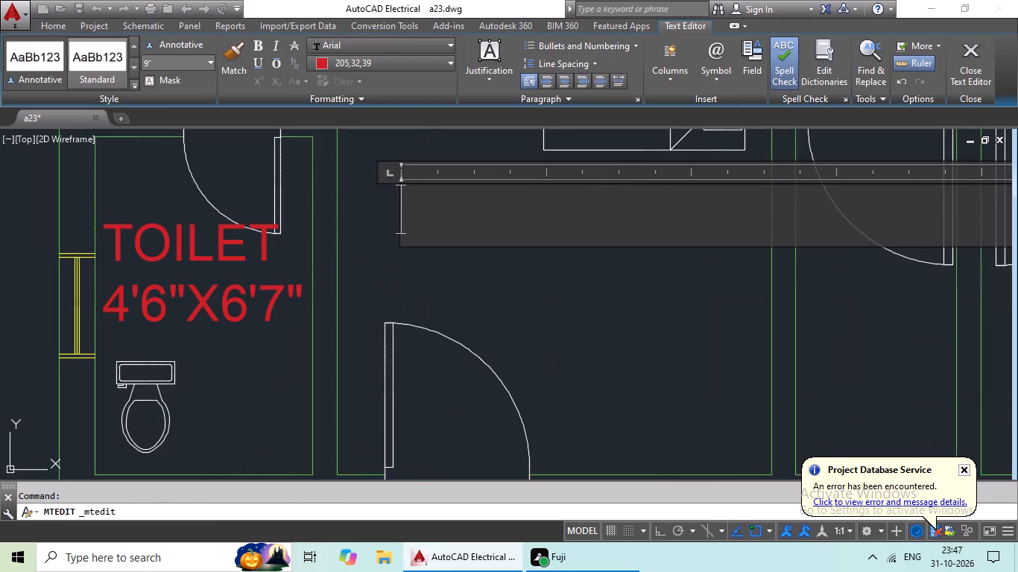
Enter BED ROOM and, on a second line, 9'X10' in the emptied label south of the staircase.
type("BED R")
type("OOM")
key("Return")
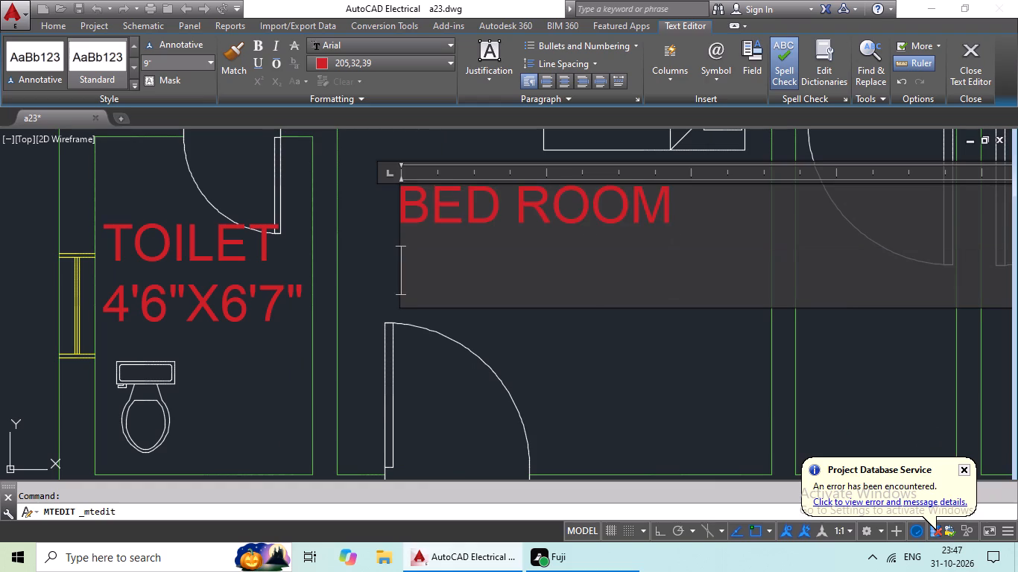
type("9'X")
type("10;")
key("BackSpace")
key("apostrophe")
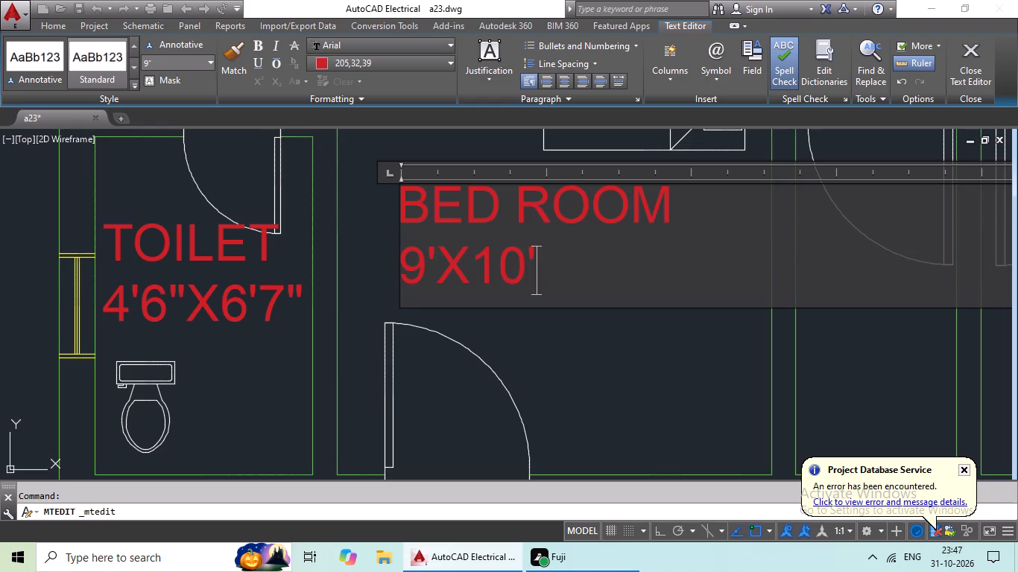
Indent the 9'X10' line with five spaces and finish editing the bedroom label.
left_click(400, 261)
key("space")
key("space")
key("space")
key("space")
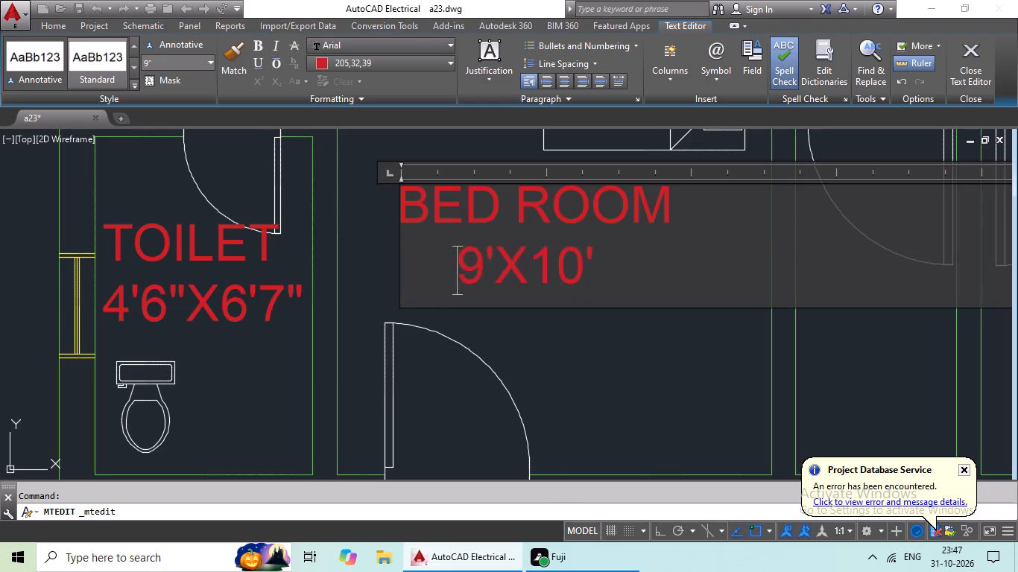
key("space")
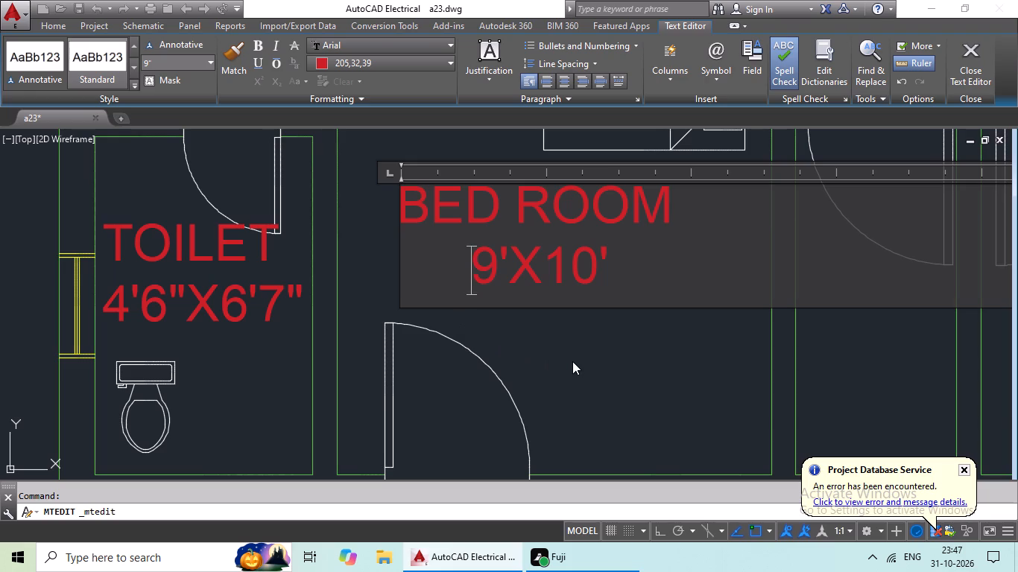
left_click(572, 361)
Open the KITCHEN label in the toilet directly south of the OTS shaft for editing and clear all its text.
scroll(575, 351, "down", 2)
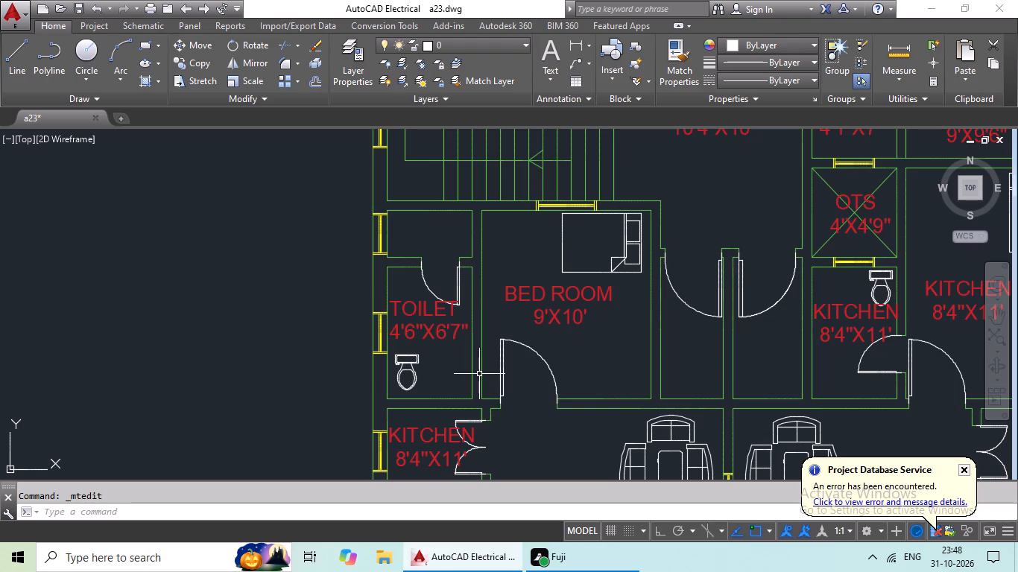
middle_click(613, 331)
middle_click_drag(629, 335, 616, 333)
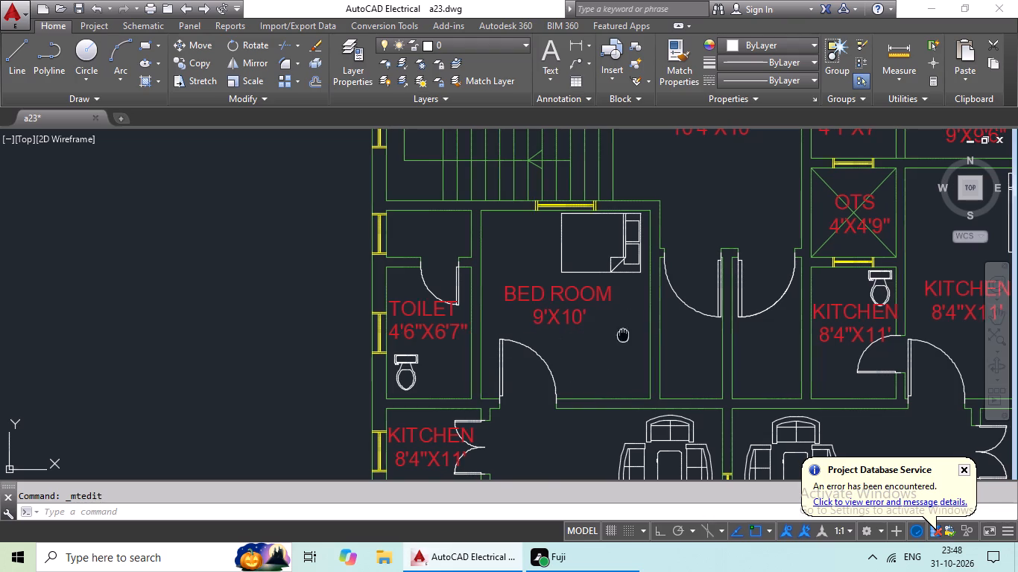
middle_click_drag(616, 333, 273, 327)
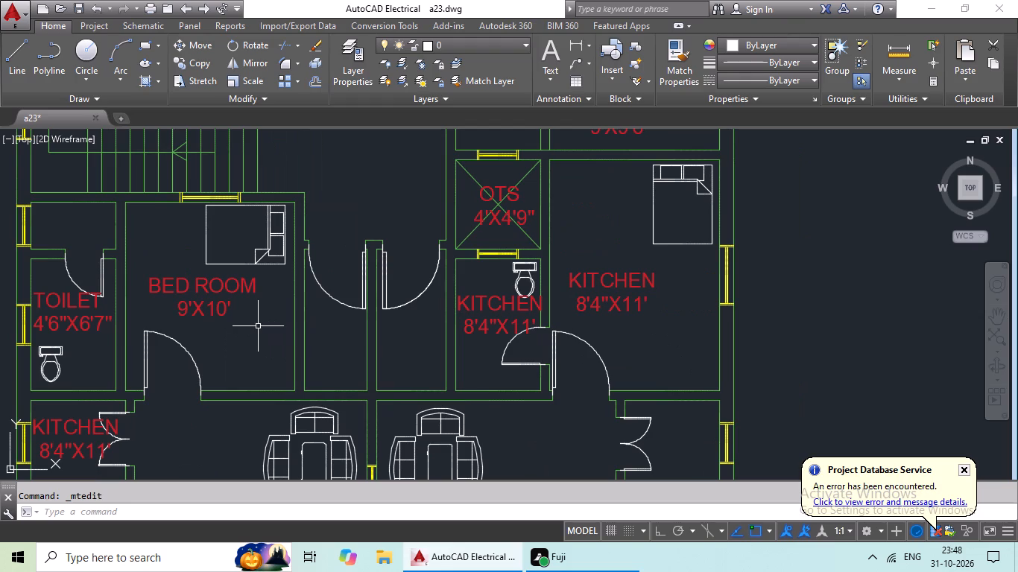
double_click(486, 309)
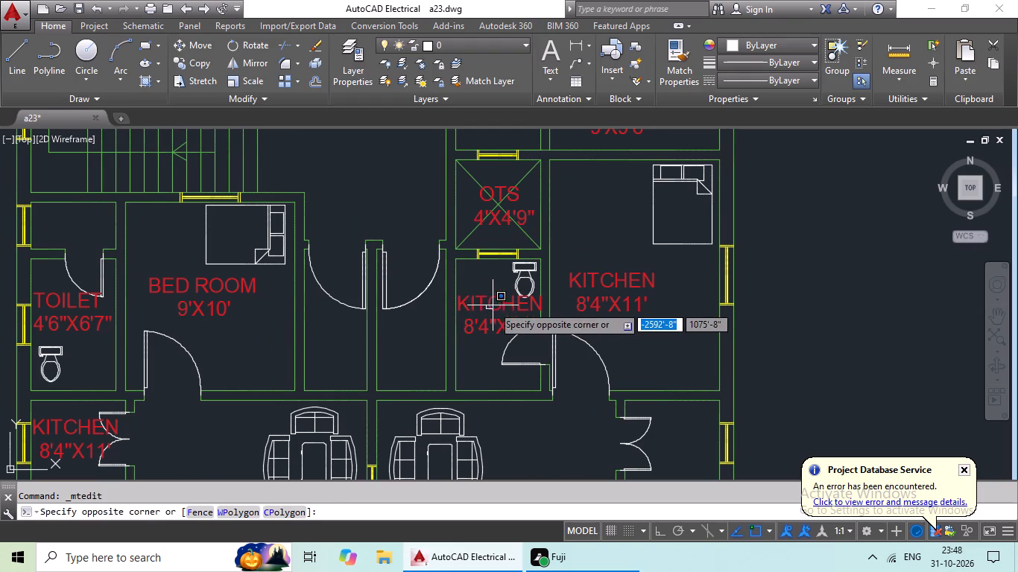
double_click(493, 305)
double_click(502, 305)
scroll(516, 311, "up", 2)
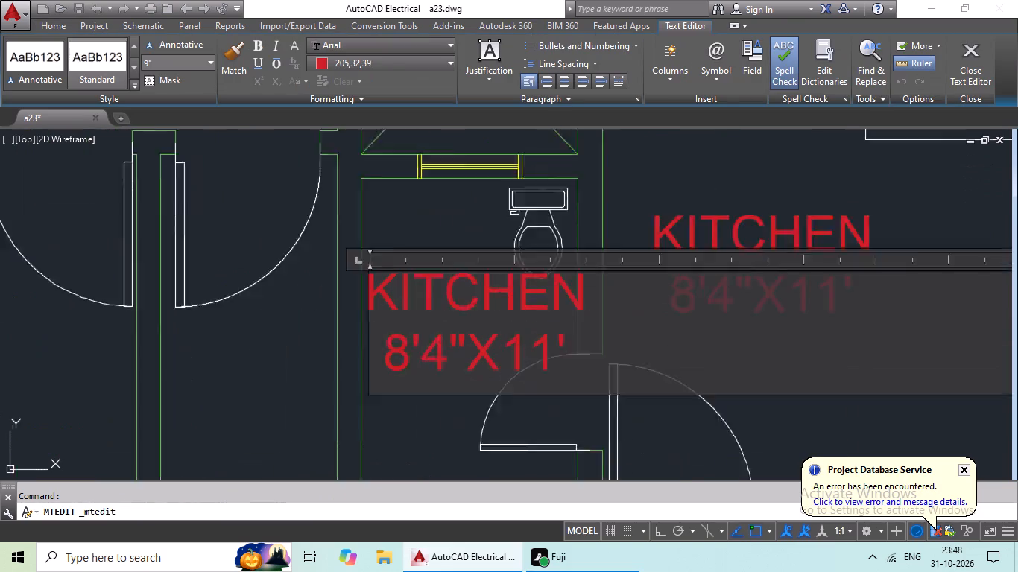
scroll(516, 311, "up", 1)
left_click(616, 365)
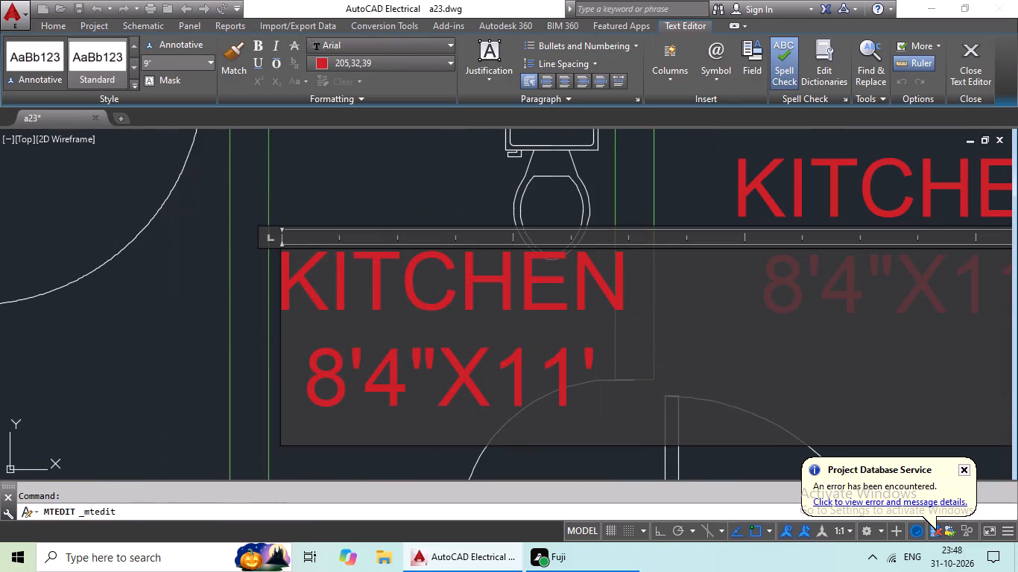
key("BackSpace")
key("BackSpace")
key("BackSpace")
key("BackSpace")
key("BackSpace")
key("BackSpace")
key("BackSpace")
key("BackSpace")
key("BackSpace")
key("BackSpace")
key("BackSpace")
key("BackSpace")
key("BackSpace")
key("BackSpace")
key("BackSpace")
key("BackSpace")
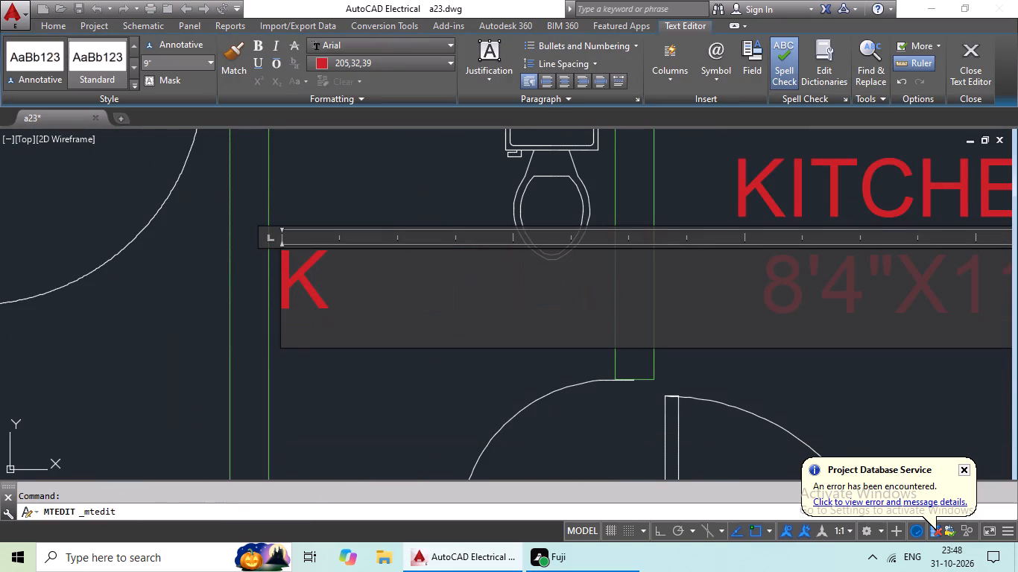
key("BackSpace")
Enter TOILET and, on a second line indented one space, 4'6"X7' in the emptied label, and finish editing it.
type("TOILET")
key("Return")
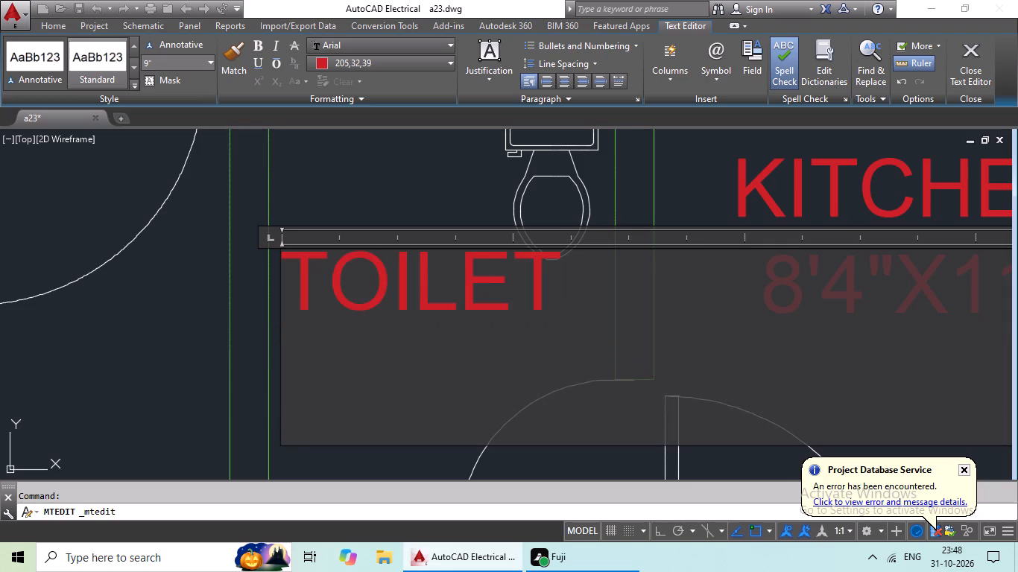
type("4'6\"X")
key("Return")
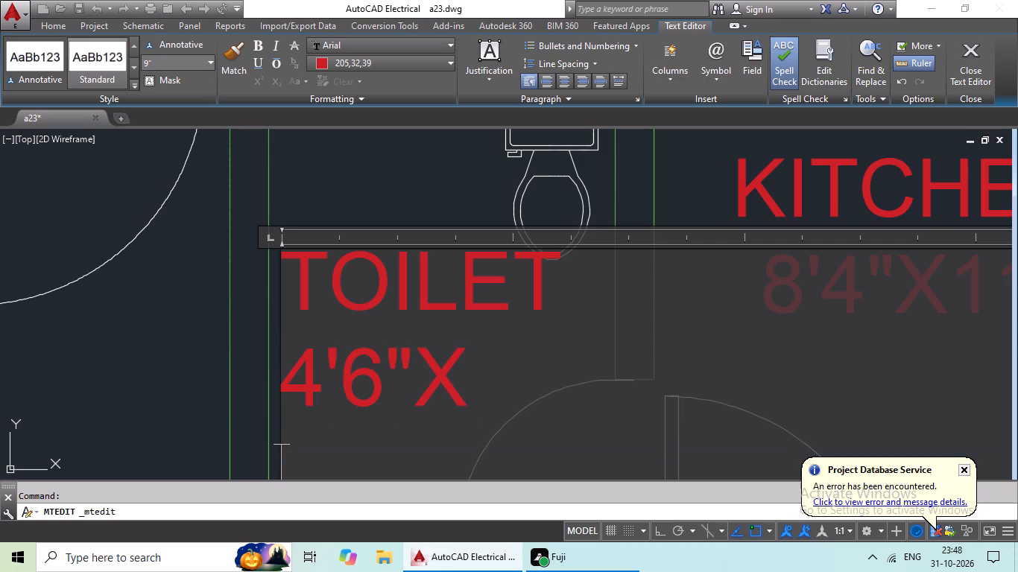
key("BackSpace")
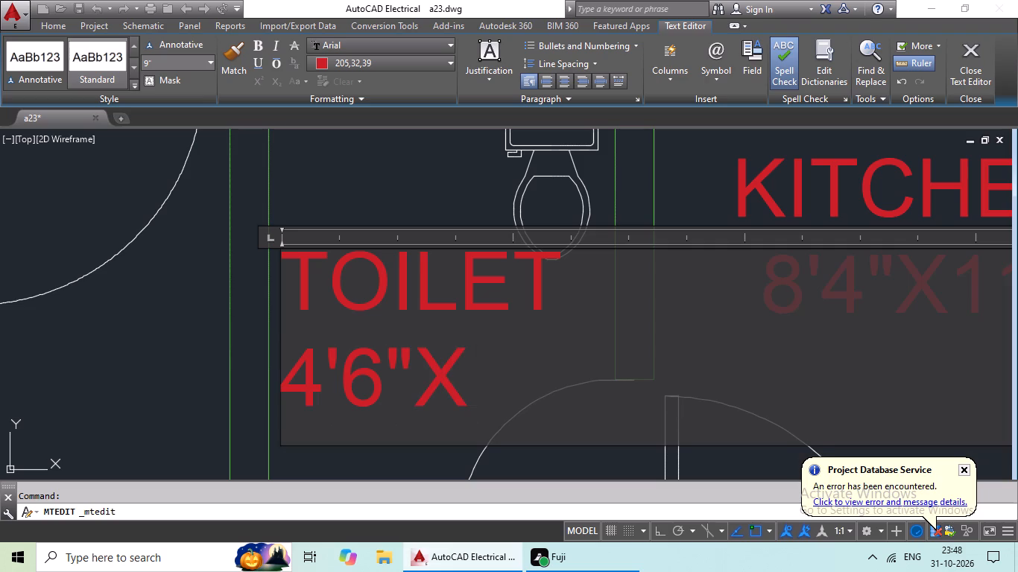
type("7'")
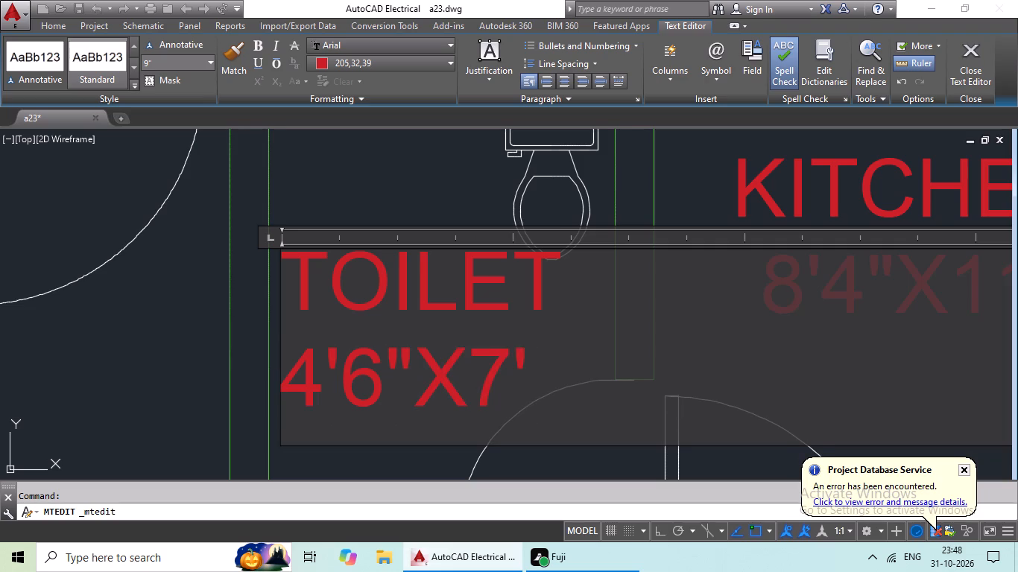
left_click(285, 375)
key("space")
left_click(446, 189)
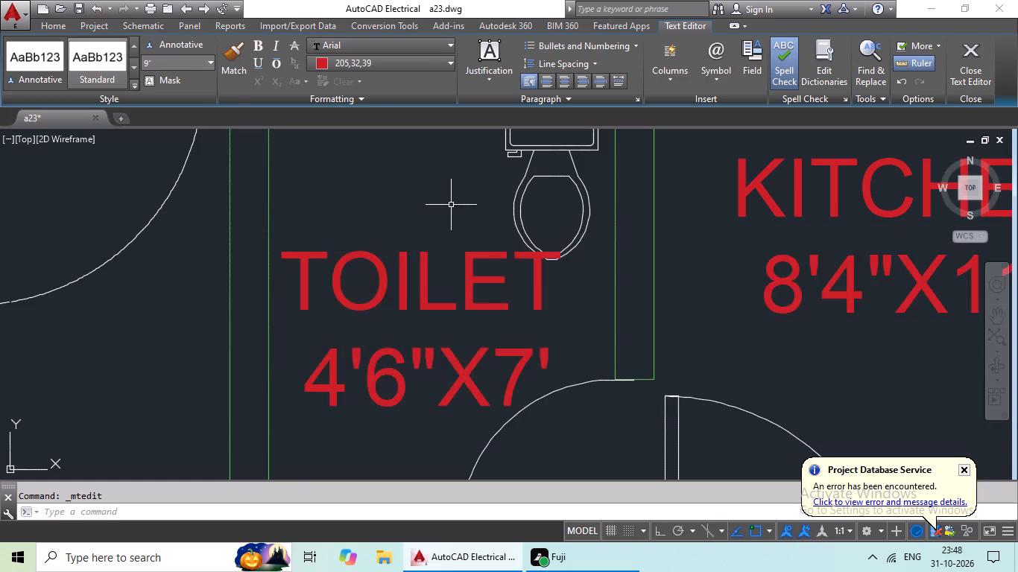
Open the KITCHEN label in the east-side bedroom next to that toilet for editing and clear all its text.
scroll(461, 214, "down", 3)
middle_click_drag(502, 264, 384, 264)
double_click(510, 201)
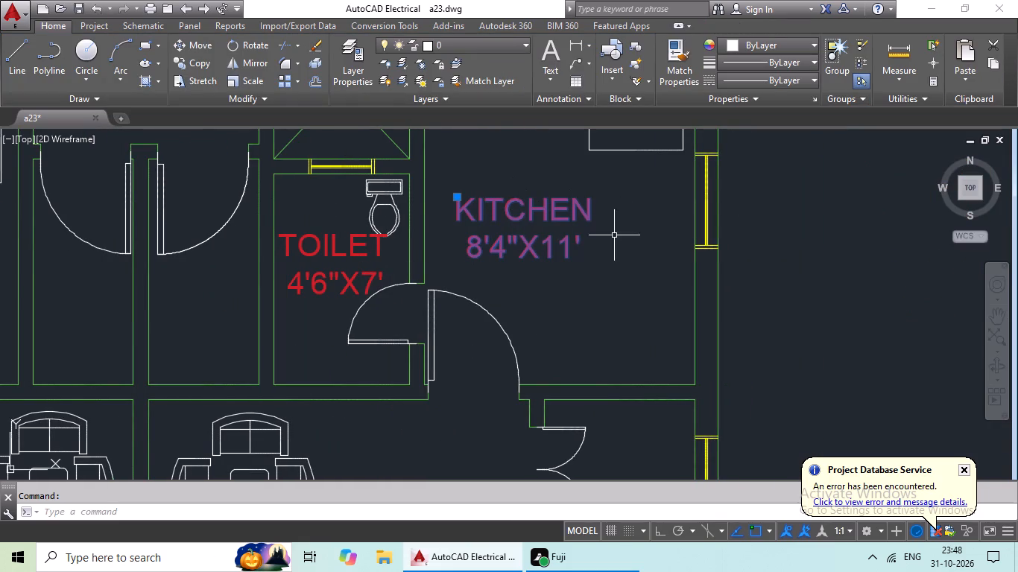
double_click(514, 204)
double_click(512, 208)
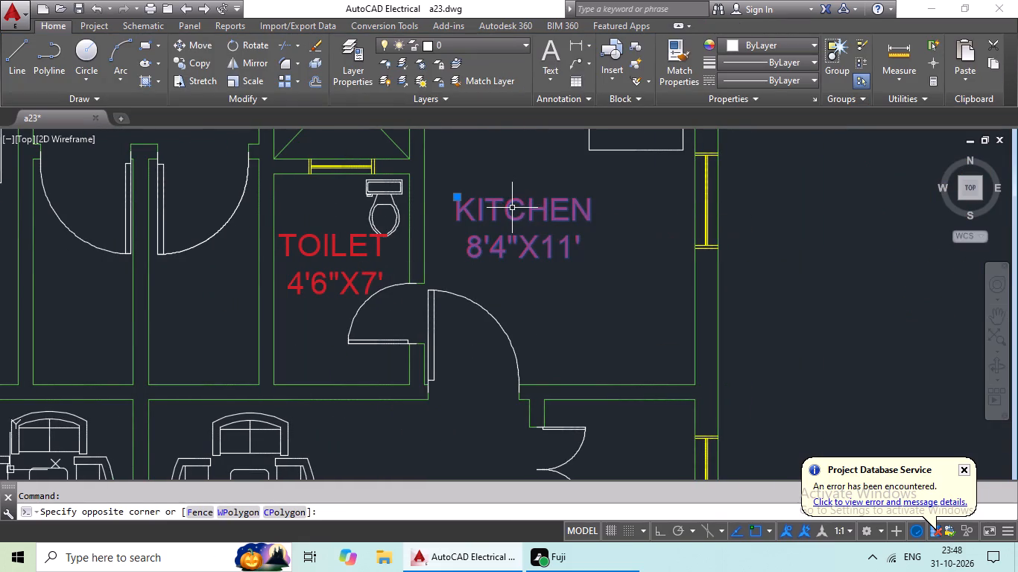
triple_click(506, 217)
scroll(590, 247, "up", 2)
scroll(590, 247, "down", 2)
left_click(594, 246)
key("BackSpace")
key("BackSpace")
key("BackSpace")
key("BackSpace")
key("BackSpace")
key("BackSpace")
key("BackSpace")
key("BackSpace")
key("BackSpace")
key("BackSpace")
key("BackSpace")
key("BackSpace")
key("BackSpace")
key("BackSpace")
key("BackSpace")
key("BackSpace")
key("BackSpace")
key("BackSpace")
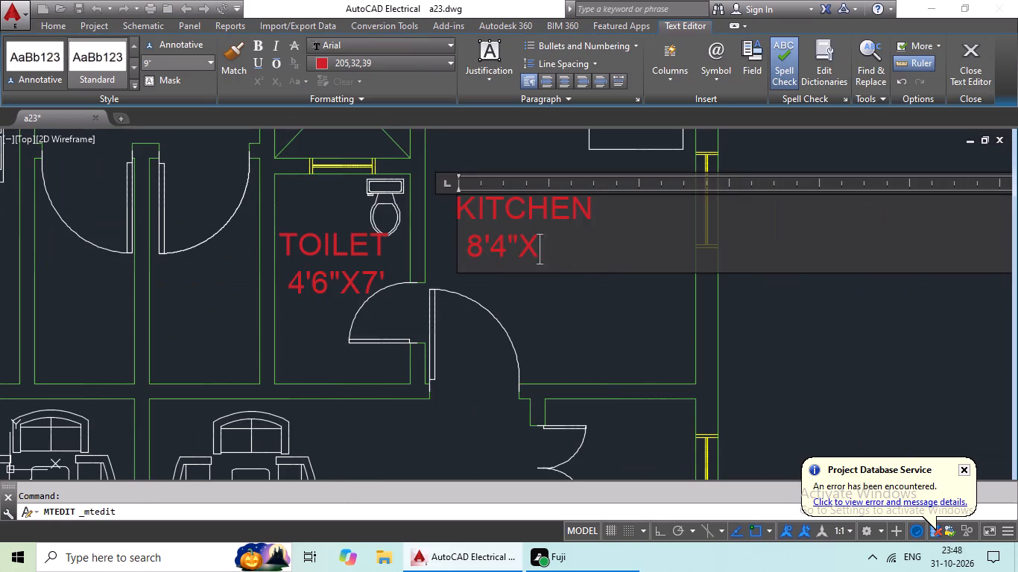
Enter BED ROOM and, on a second line, 9'X10' in the emptied east-side bedroom label.
type("BED ROOM")
key("Return")
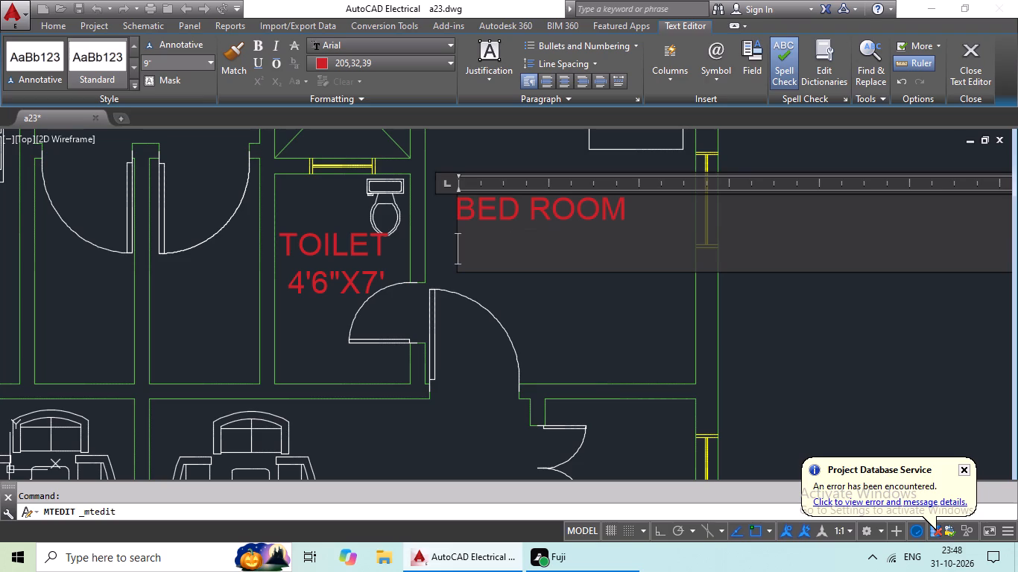
key("9")
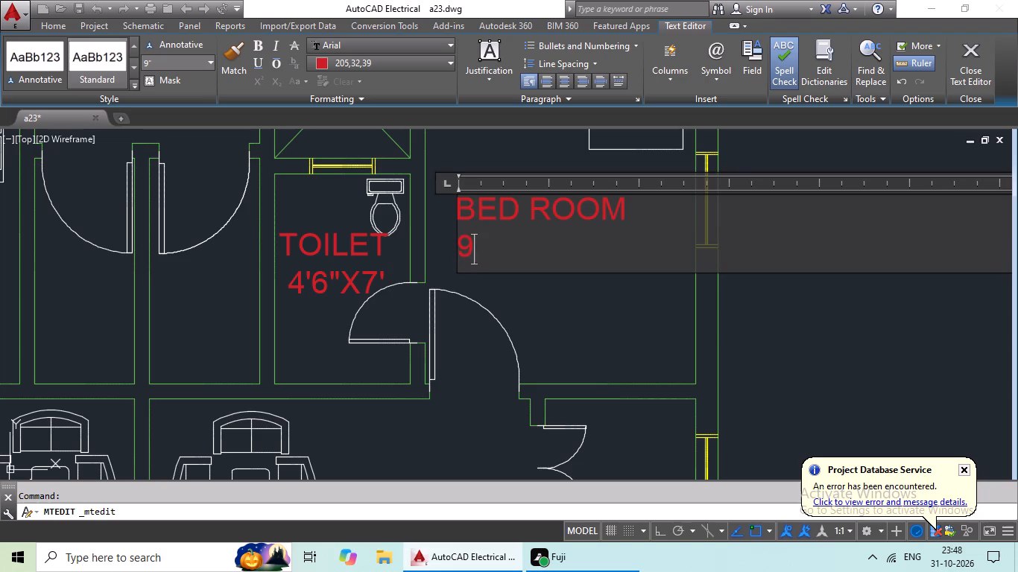
type("'X")
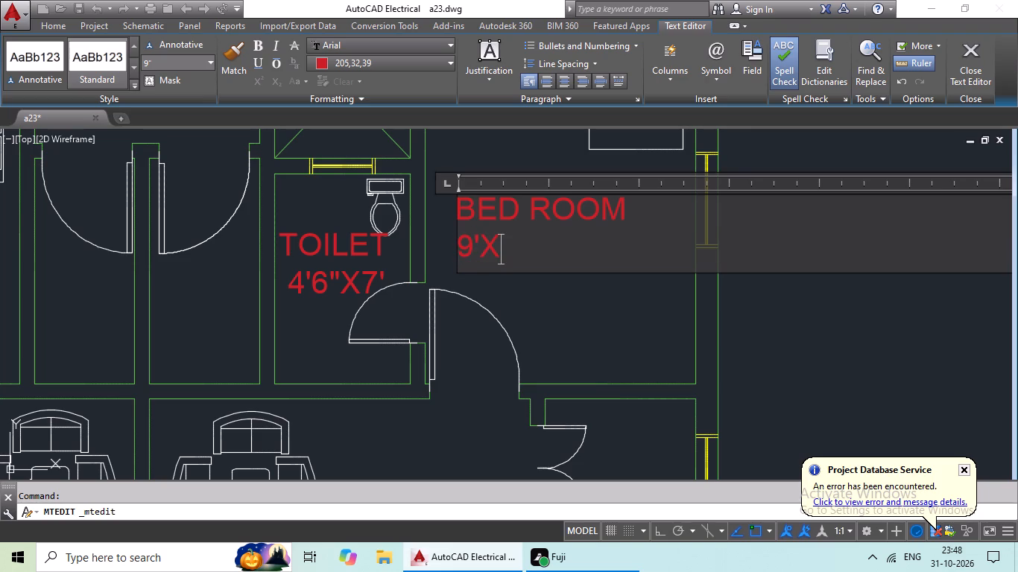
type("10'")
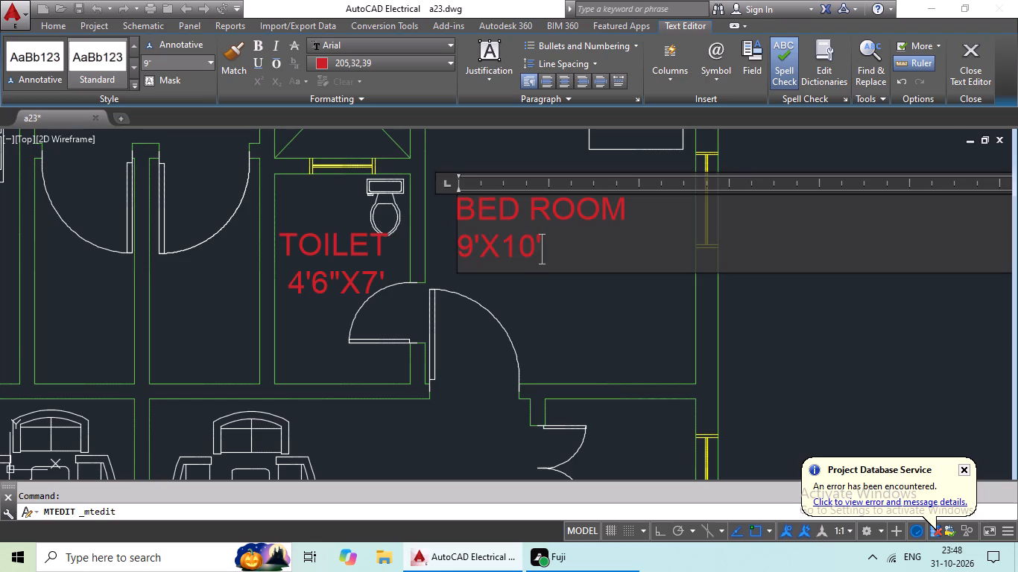
left_click(467, 241)
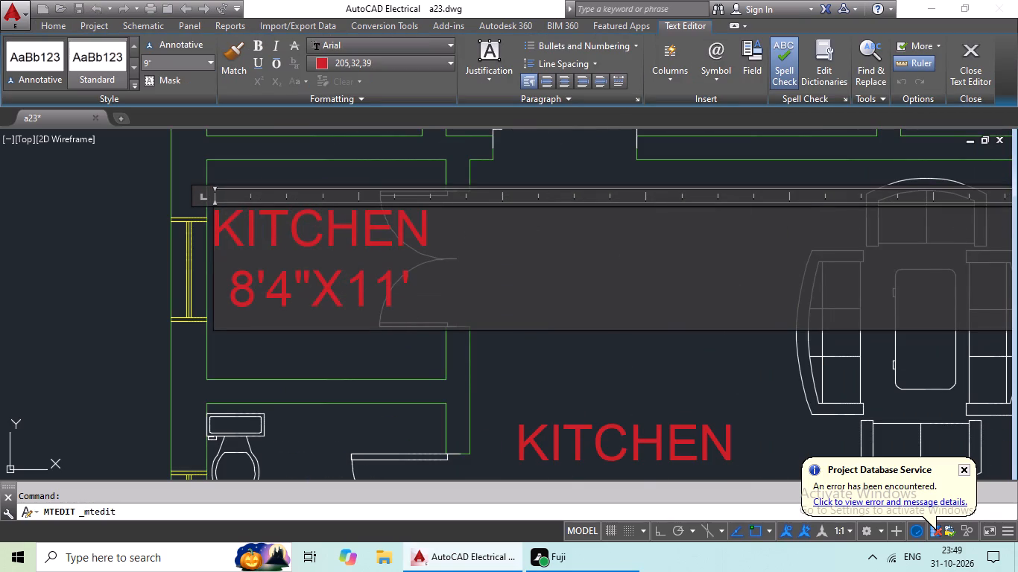
Clear all the text of the KITCHEN label in the small west-side room with the double door.
key("BackSpace")
key("BackSpace")
key("BackSpace")
key("BackSpace")
key("BackSpace")
key("BackSpace")
key("BackSpace")
key("BackSpace")
key("BackSpace")
key("BackSpace")
key("BackSpace")
key("BackSpace")
key("BackSpace")
key("BackSpace")
key("BackSpace")
key("BackSpace")
key("BackSpace")
key("BackSpace")
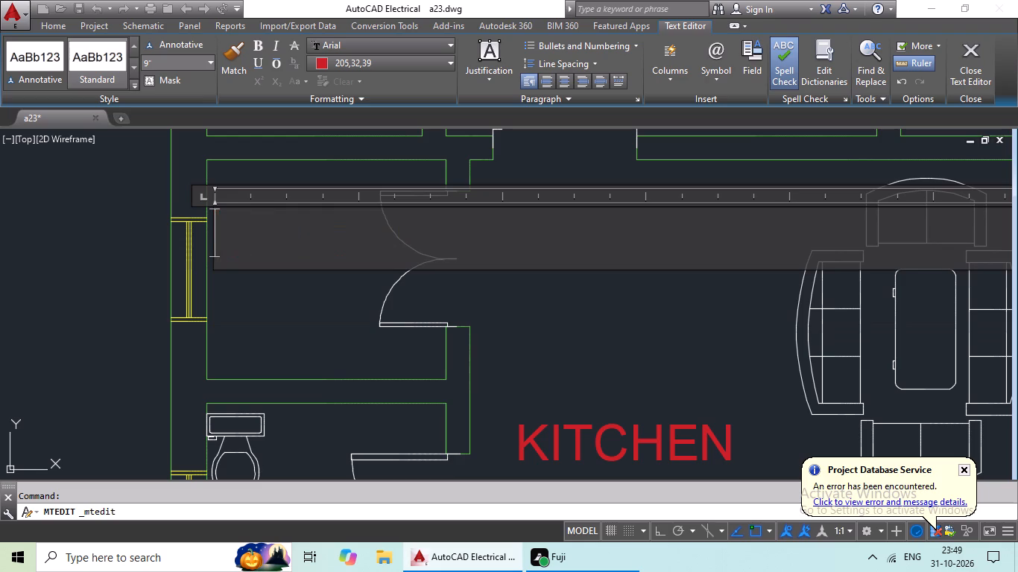
Enter DECK indented two spaces and, on a second line, 5'4"X4'7" in the emptied west-side label, and finish editing it.
type("DECK")
key("Return")
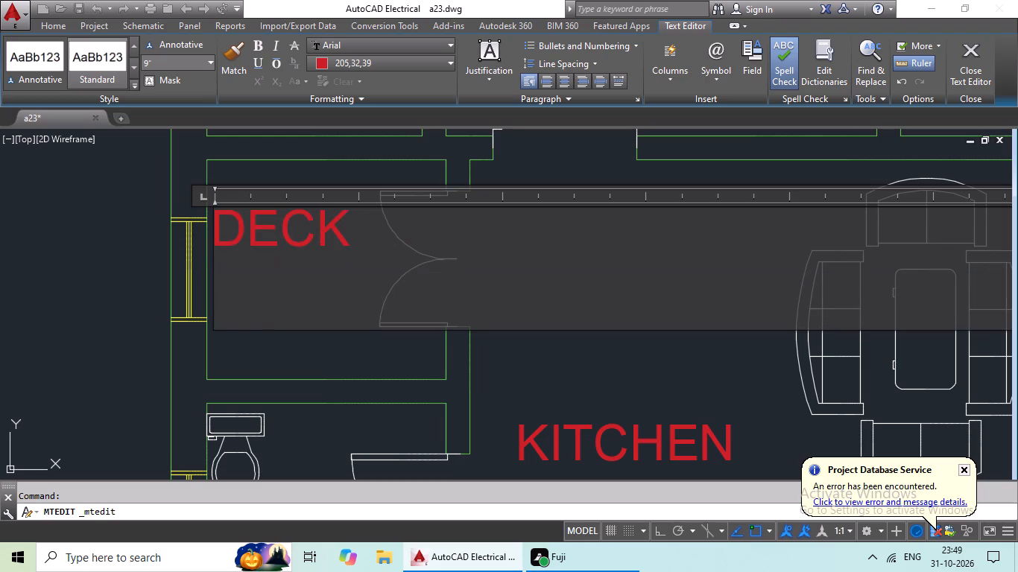
type("5'4\"X")
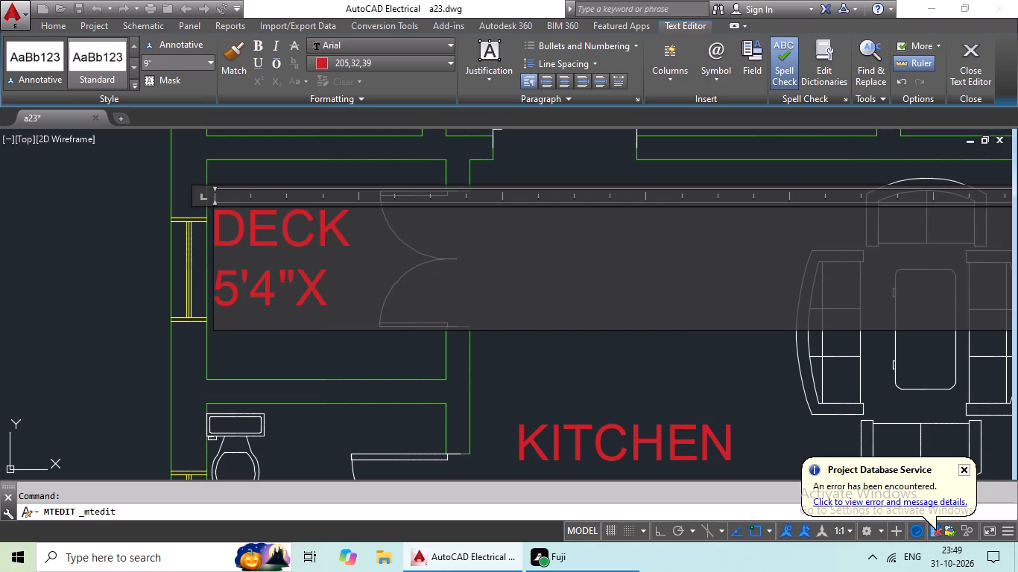
type("4'7")
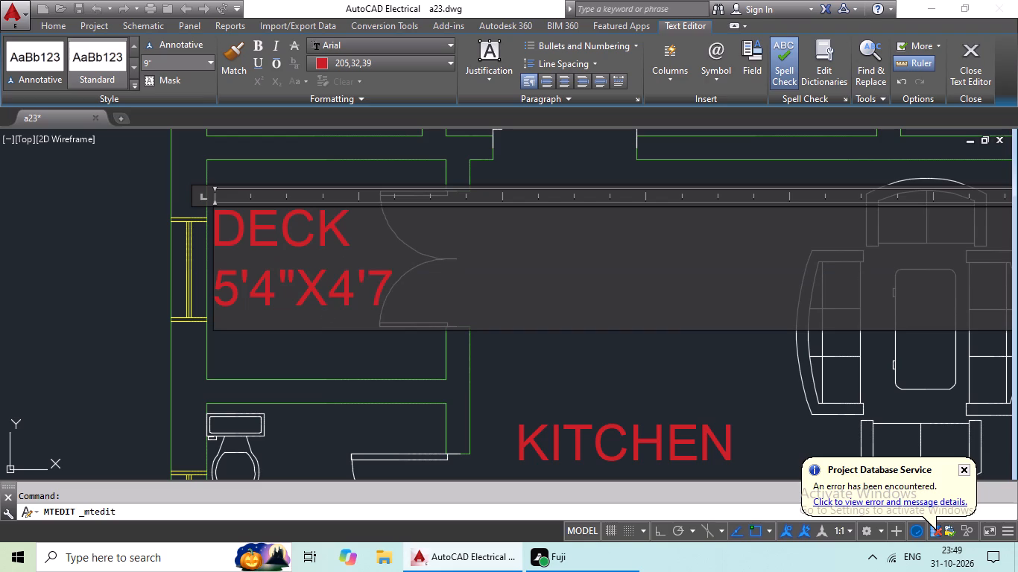
key("shift+quotedbl")
left_click(221, 232)
key("space")
key("space")
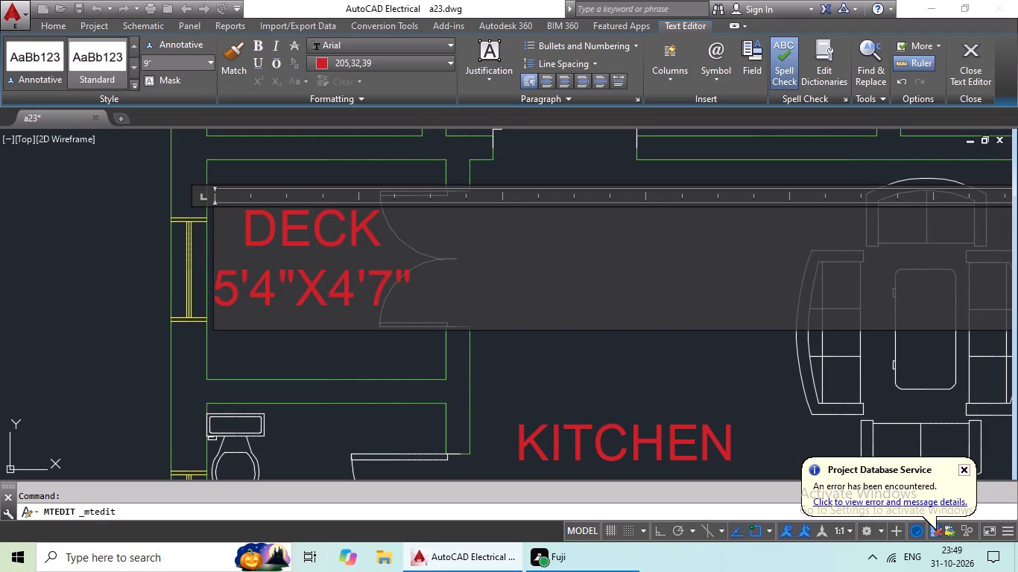
left_click(294, 162)
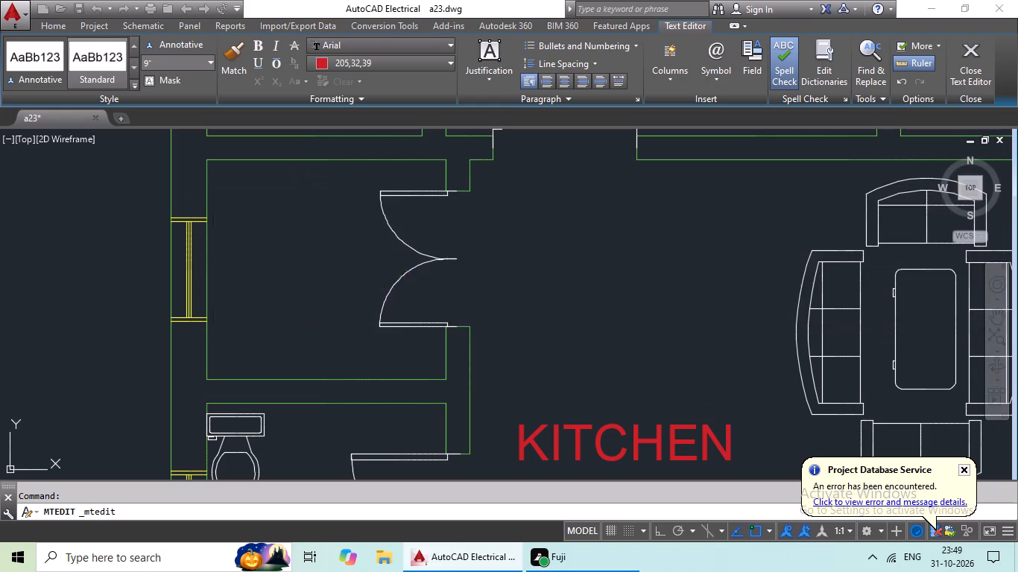
Open the KITCHEN label in the small west-side toilet just south of the deck for editing and clear all its text.
scroll(490, 319, "down", 2)
middle_click_drag(506, 316, 366, 348)
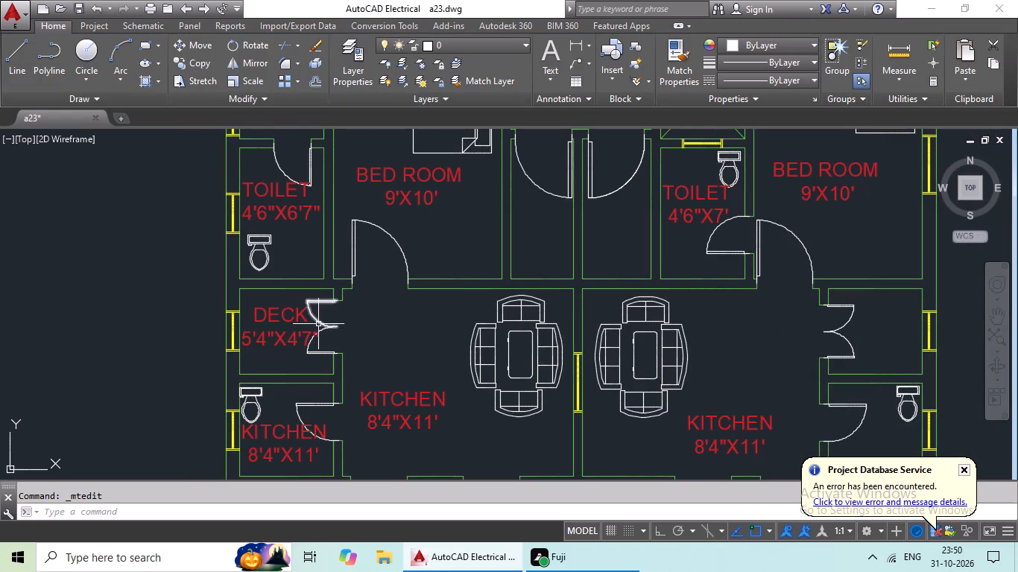
middle_click_drag(323, 373, 329, 302)
middle_click_drag(291, 383, 294, 378)
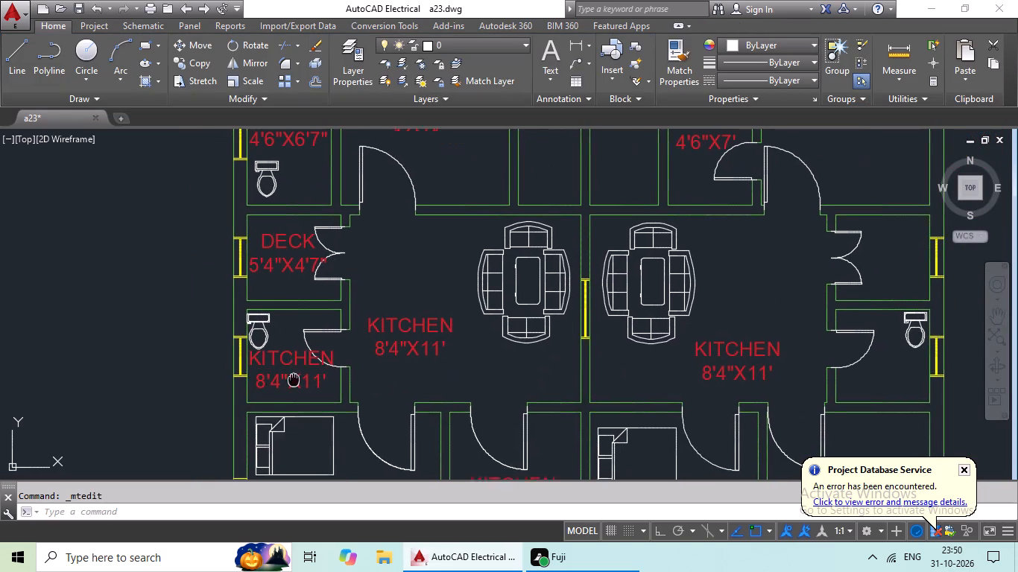
middle_click_drag(294, 378, 306, 330)
double_click(303, 308)
scroll(317, 330, "up", 2)
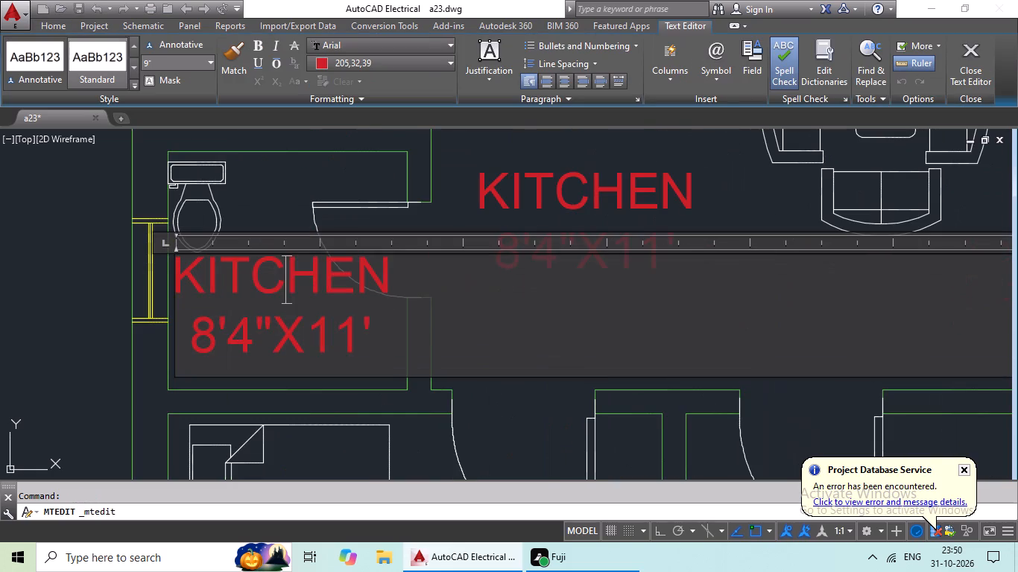
left_click(449, 356)
key("BackSpace")
key("BackSpace")
key("BackSpace")
key("BackSpace")
key("BackSpace")
key("BackSpace")
key("BackSpace")
key("BackSpace")
key("BackSpace")
key("BackSpace")
key("BackSpace")
key("BackSpace")
key("BackSpace")
key("BackSpace")
key("BackSpace")
key("BackSpace")
key("BackSpace")
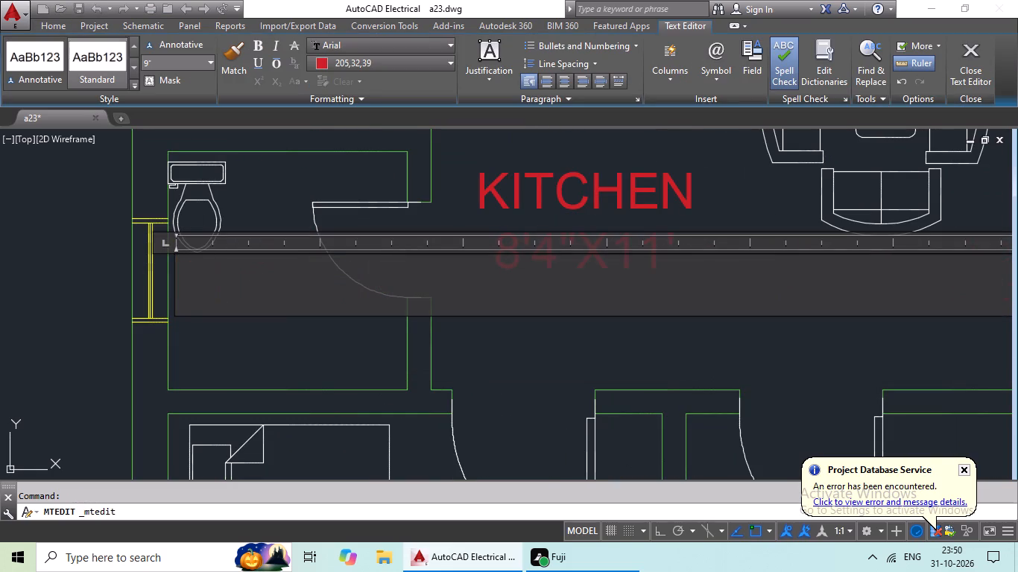
Enter TOILET and, on a second line indented two spaces, 5'X5' in the emptied label, and finish editing it.
type("TOILRT")
key("Return")
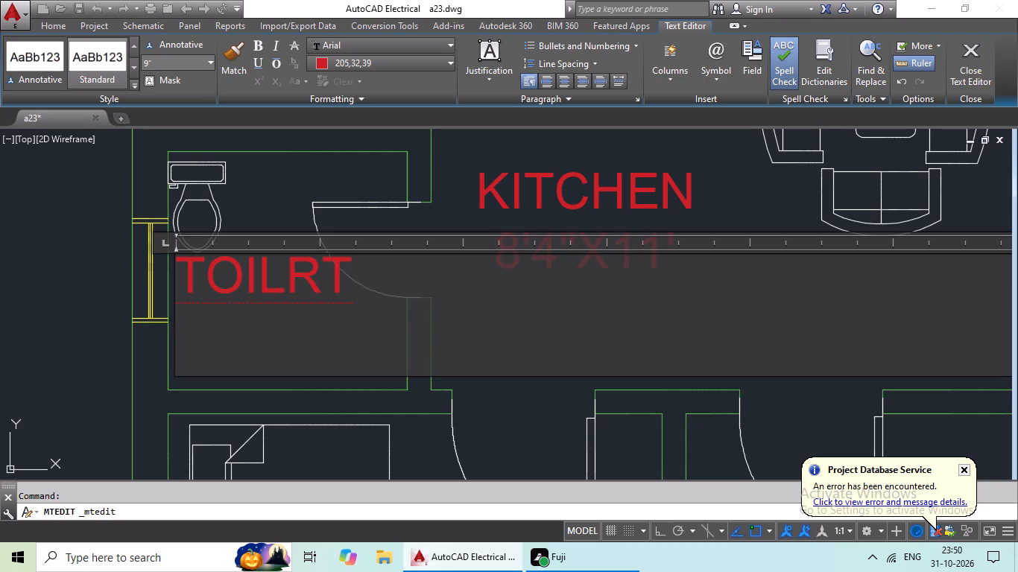
key("BackSpace")
key("BackSpace")
key("BackSpace")
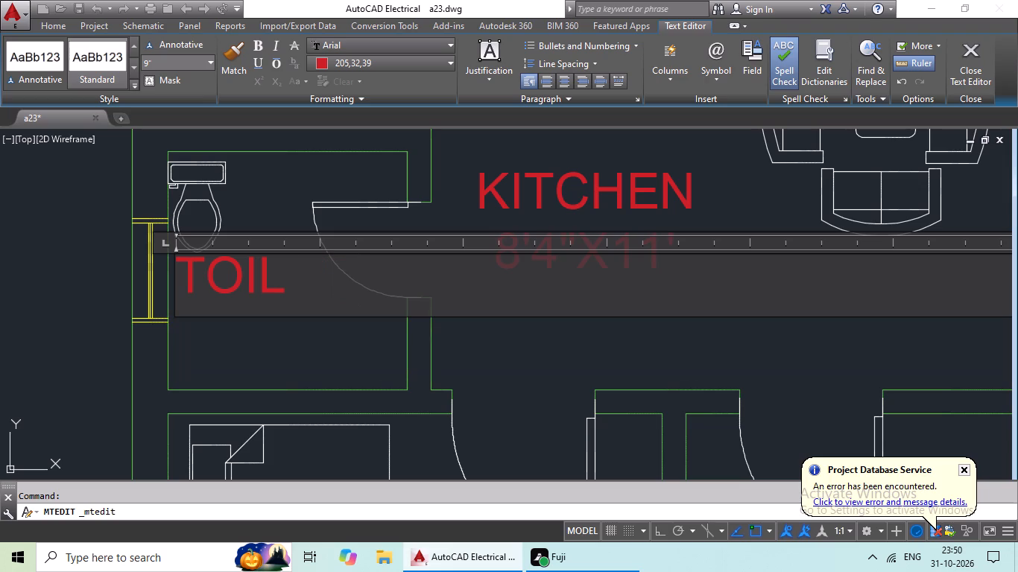
type("ET")
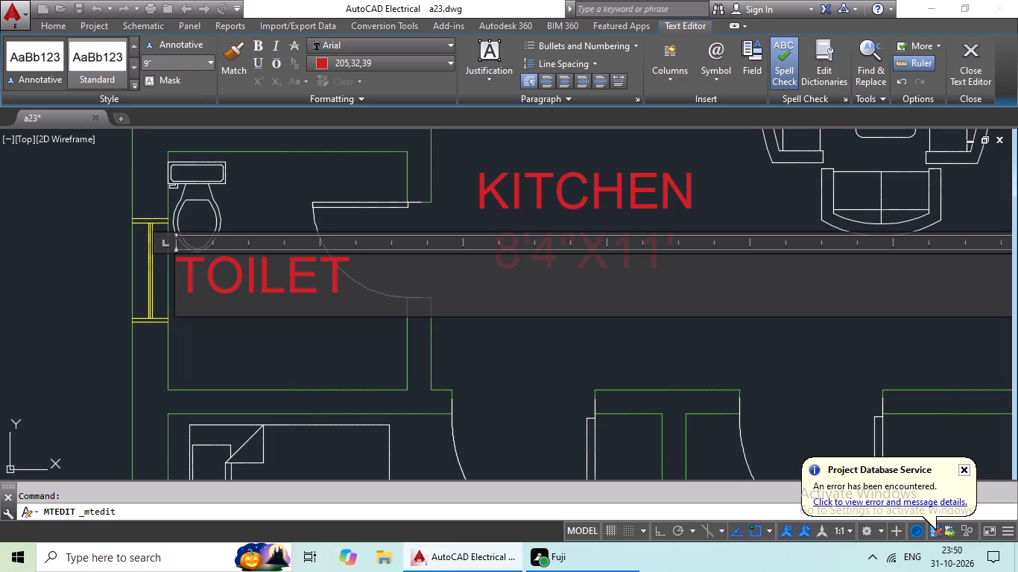
key("Return")
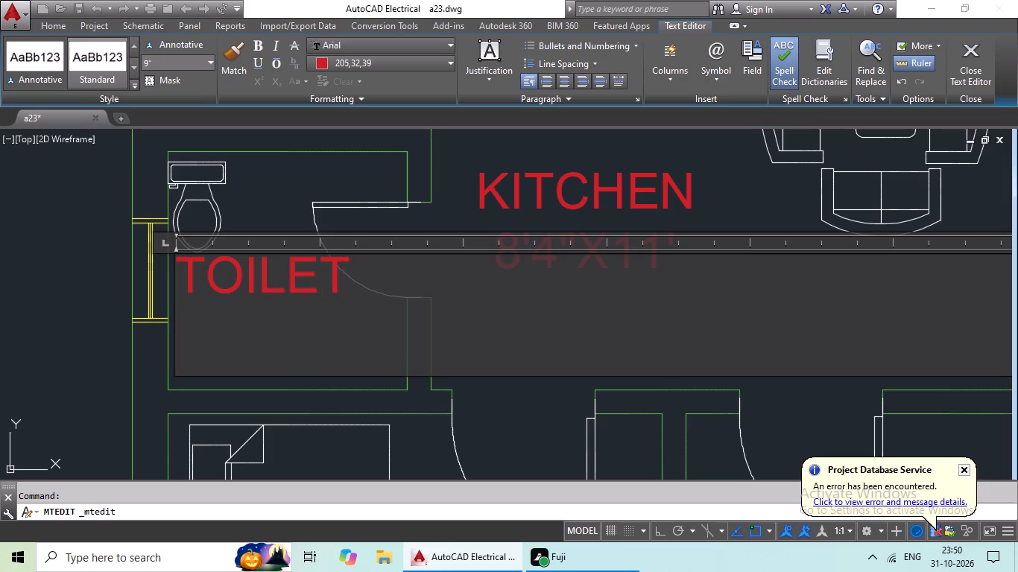
type("5'X5'")
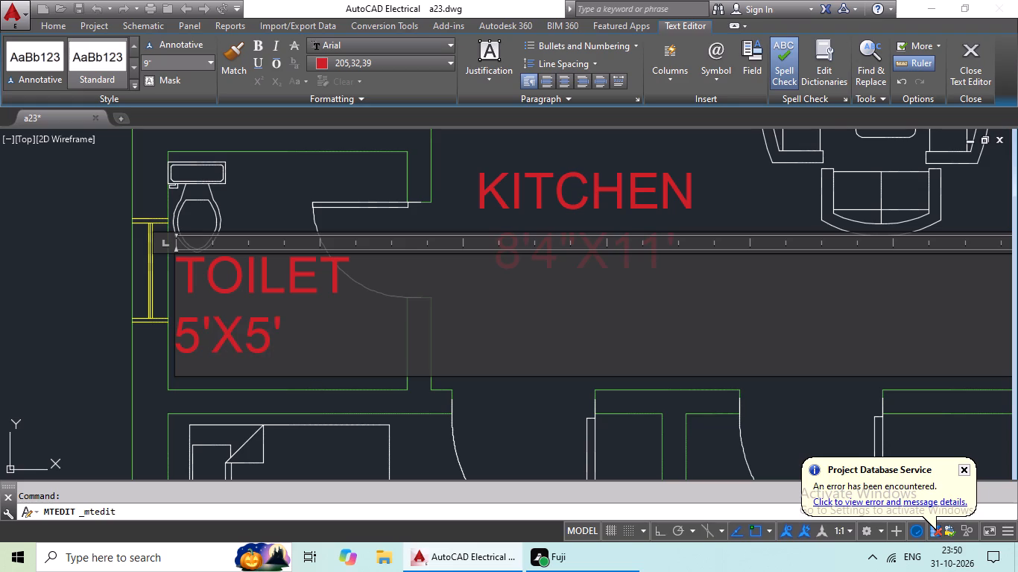
left_click(187, 334)
key("space")
key("space")
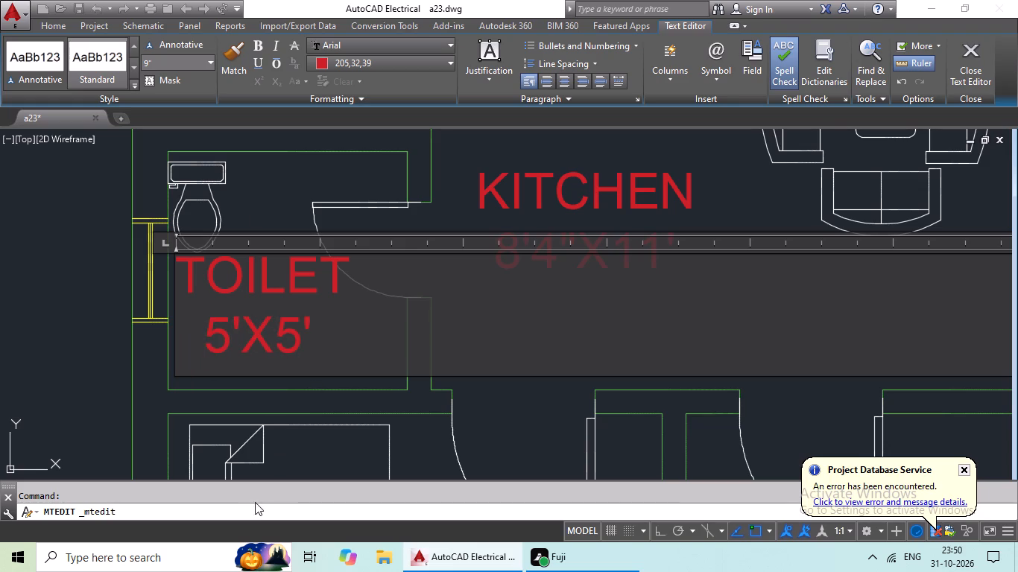
left_click(508, 432)
Open the KITCHEN label in the large west-side room with the sofa set for editing and clear all its text.
scroll(563, 360, "down", 2)
middle_click_drag(558, 349, 440, 367)
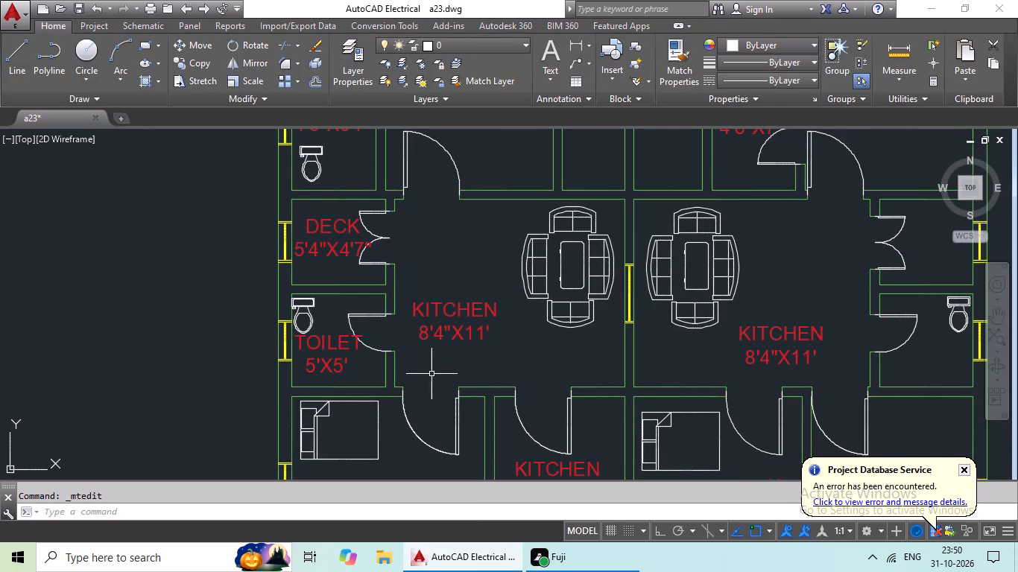
middle_click_drag(451, 355, 384, 365)
double_click(396, 320)
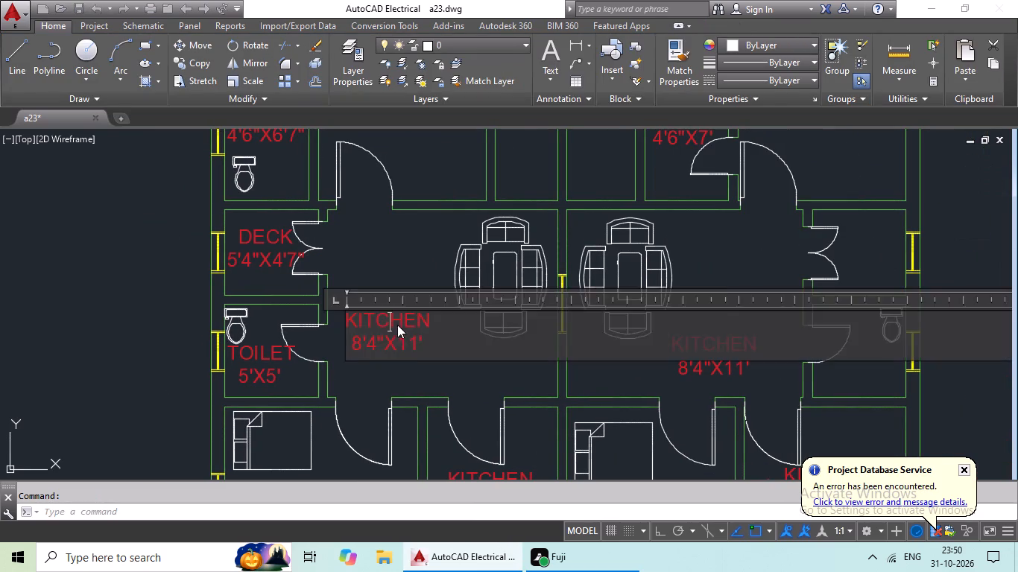
scroll(397, 325, "up", 2)
left_click(476, 364)
key("BackSpace")
key("BackSpace")
key("BackSpace")
key("BackSpace")
key("BackSpace")
key("BackSpace")
key("BackSpace")
key("BackSpace")
key("BackSpace")
key("BackSpace")
key("BackSpace")
key("BackSpace")
key("BackSpace")
key("BackSpace")
key("BackSpace")
key("BackSpace")
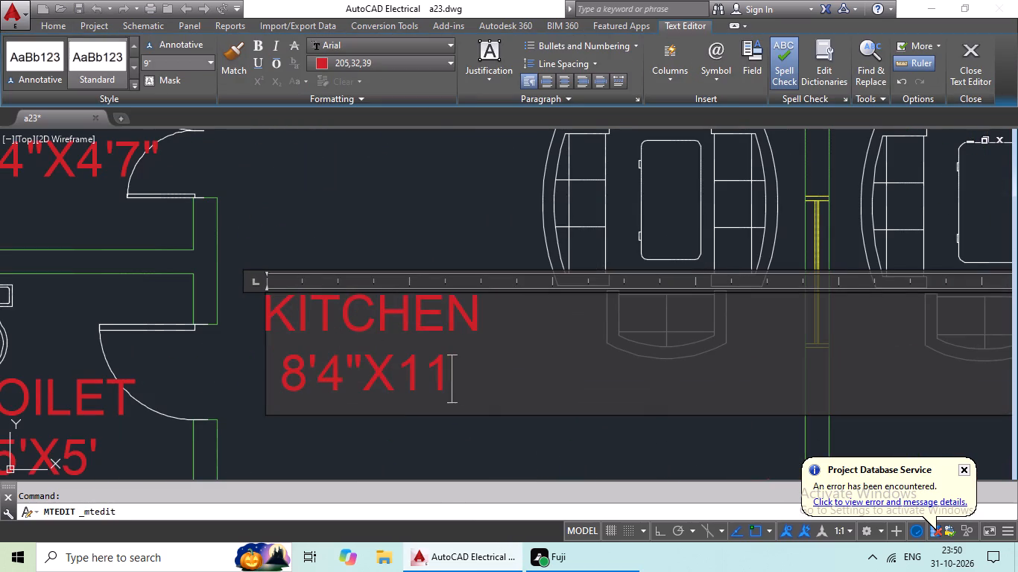
key("BackSpace")
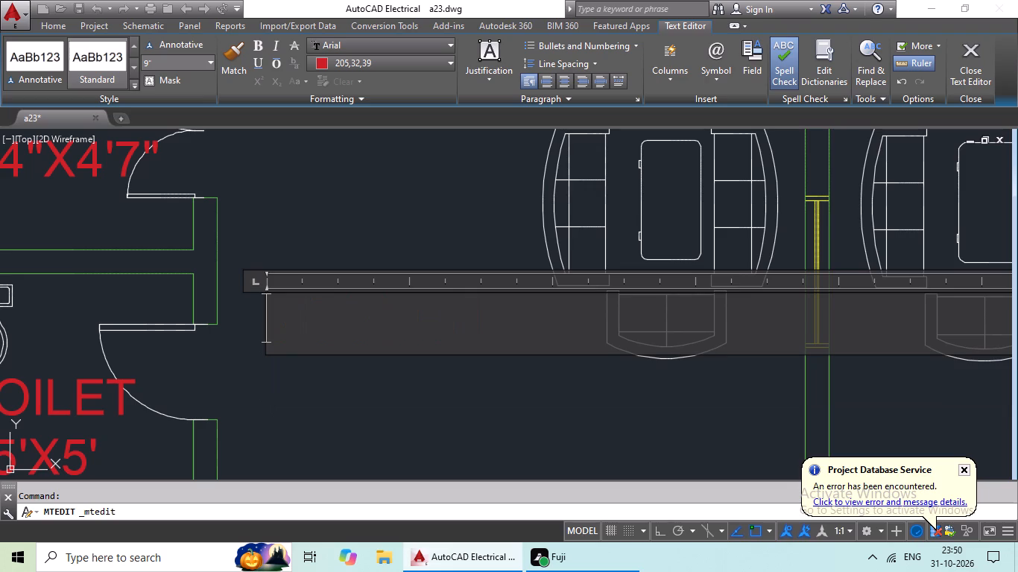
Enter HALL indented three spaces and, on a second line, 12'4"X10' in the emptied label, and finish editing it.
type("HALL")
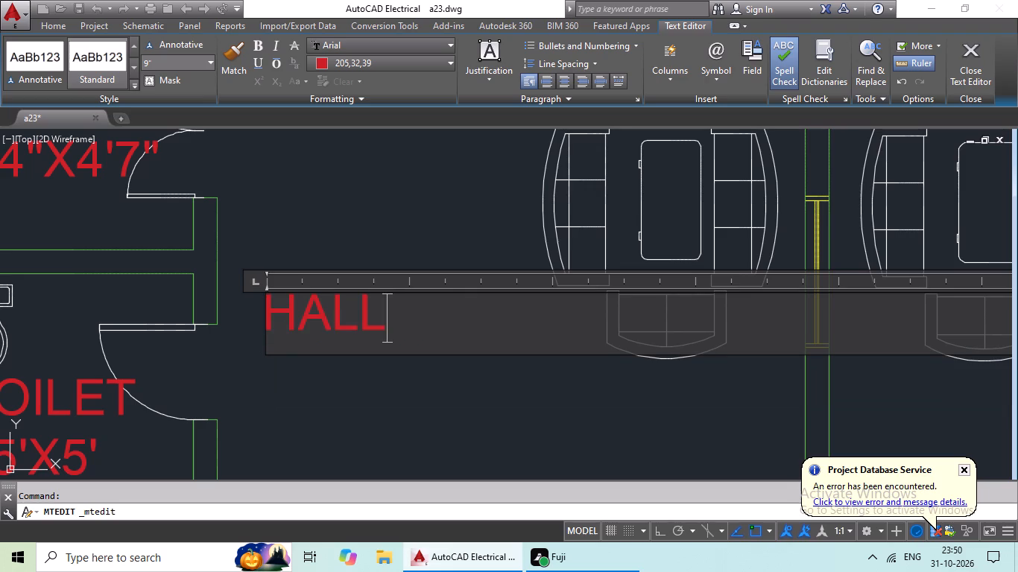
key("Return")
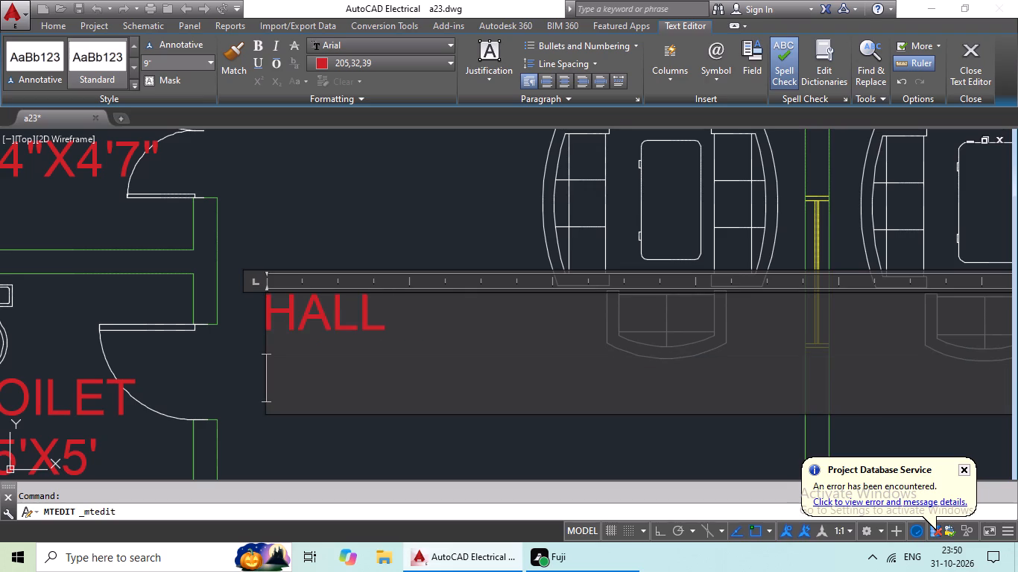
type("12'4")
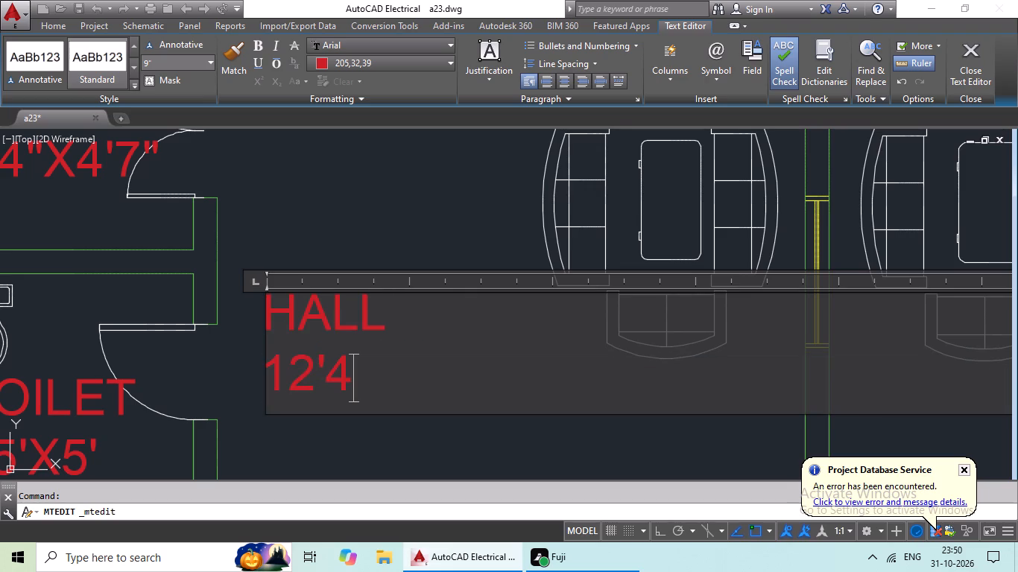
type("\"X")
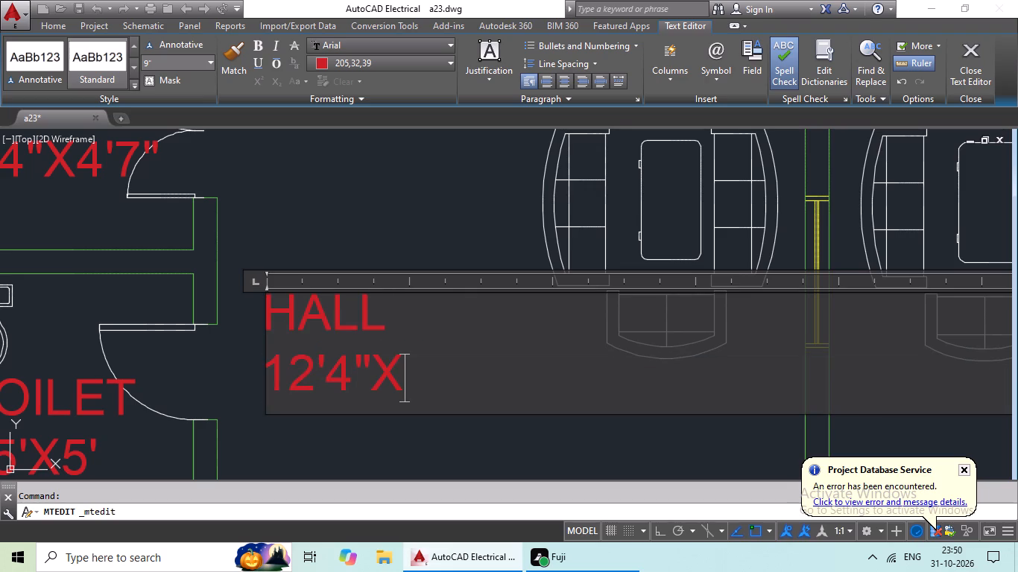
type("10'")
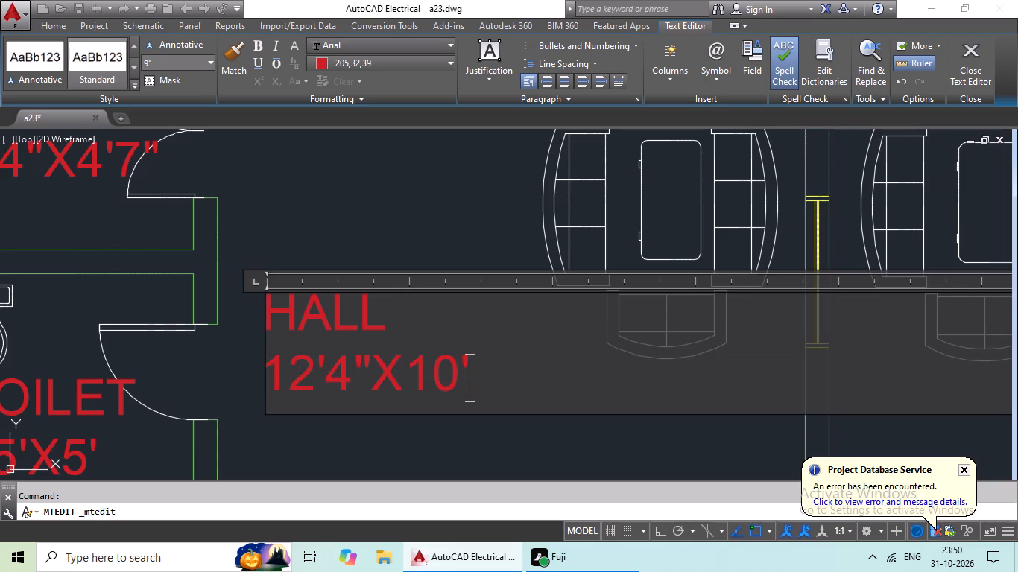
left_click(275, 300)
key("space")
key("space")
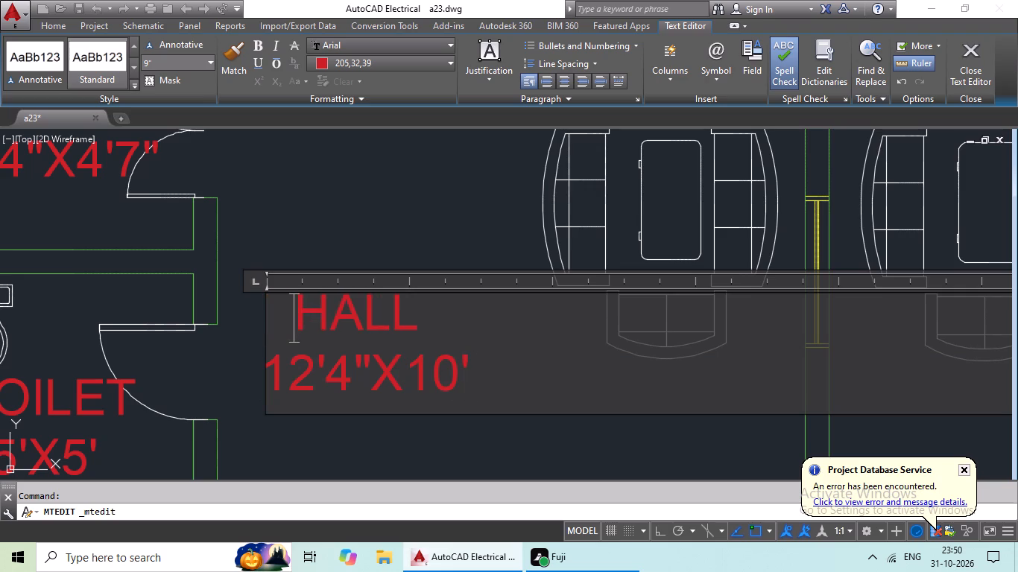
key("space")
left_click(329, 236)
Copy the KITCHEN label from the large east-side room and paste it into the small east-side double-door room and the toilet south of it.
scroll(446, 366, "down", 3)
middle_click_drag(460, 382, 382, 381)
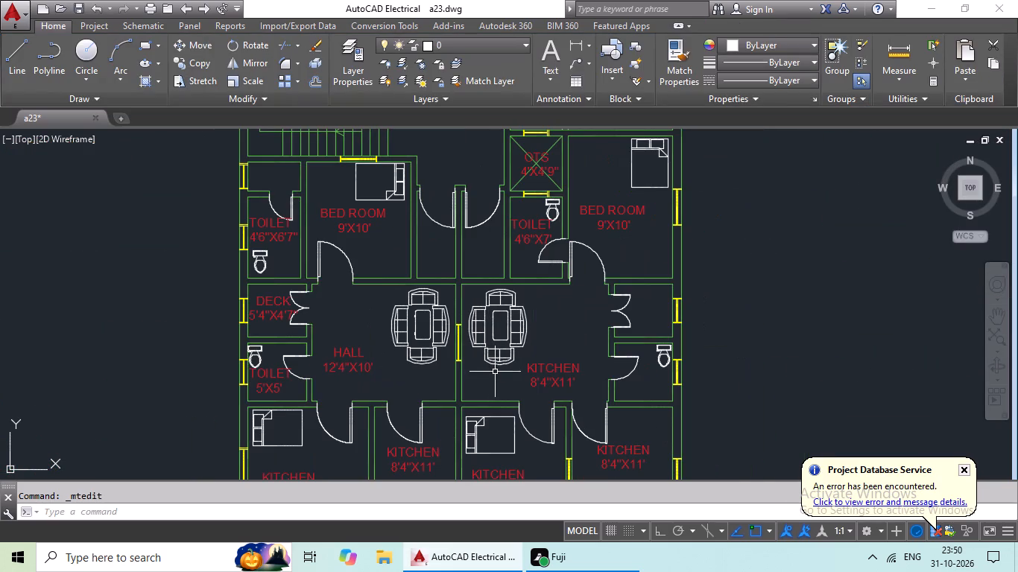
left_click(560, 366)
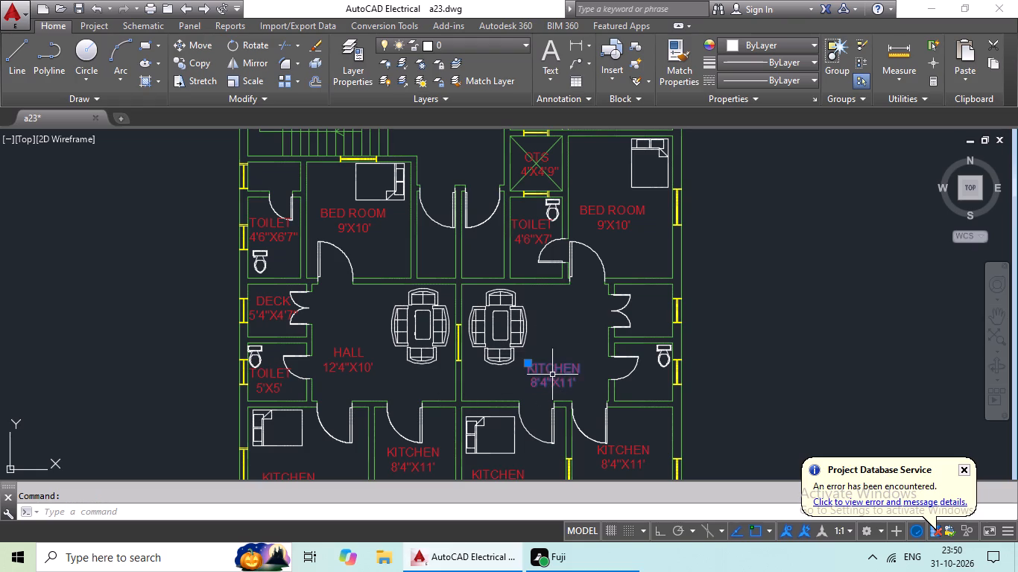
key("ctrl+c")
key("ctrl+v")
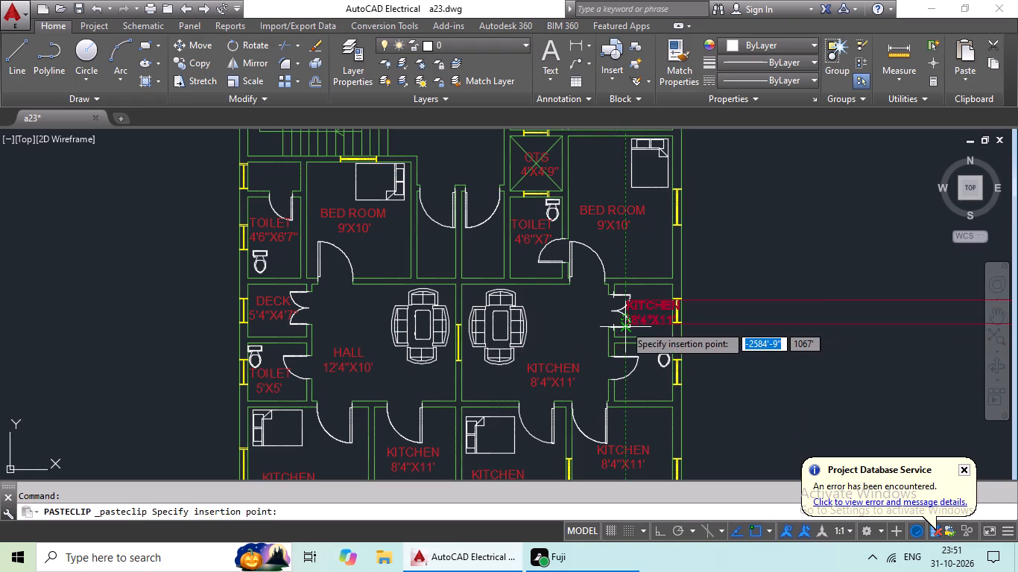
left_click(625, 325, "ctrl")
key("ctrl+v")
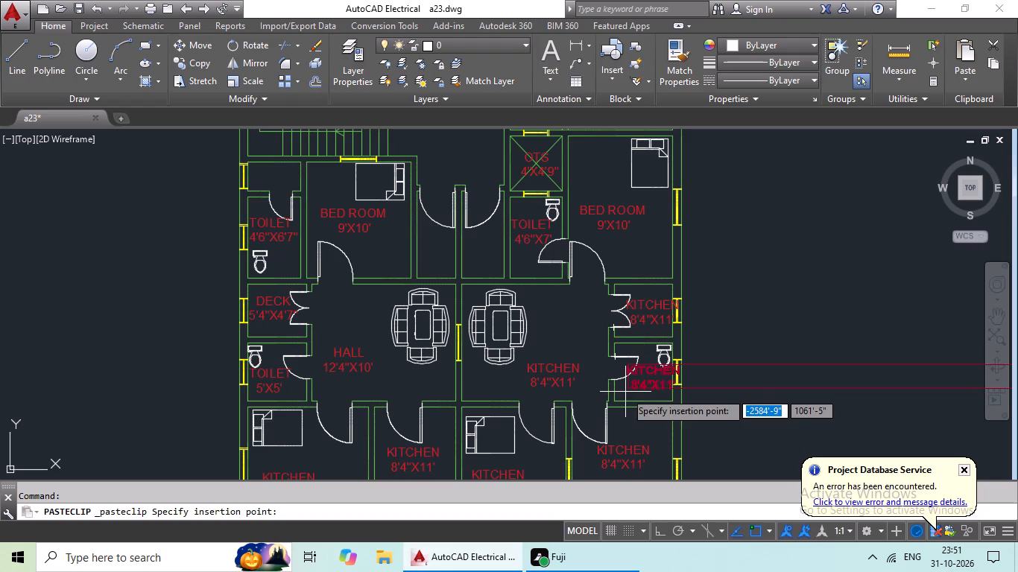
left_click(625, 392, "ctrl")
Open the KITCHEN label in the large east-side room with the sofa set for editing and clear all its text.
scroll(649, 383, "up", 2)
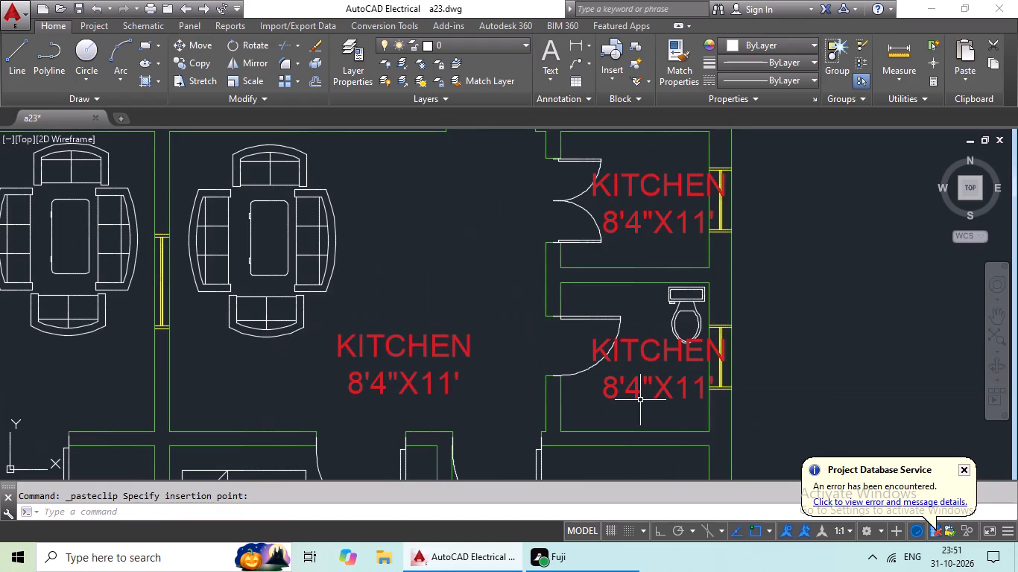
scroll(642, 379, "down", 1)
middle_click_drag(518, 325, 581, 322)
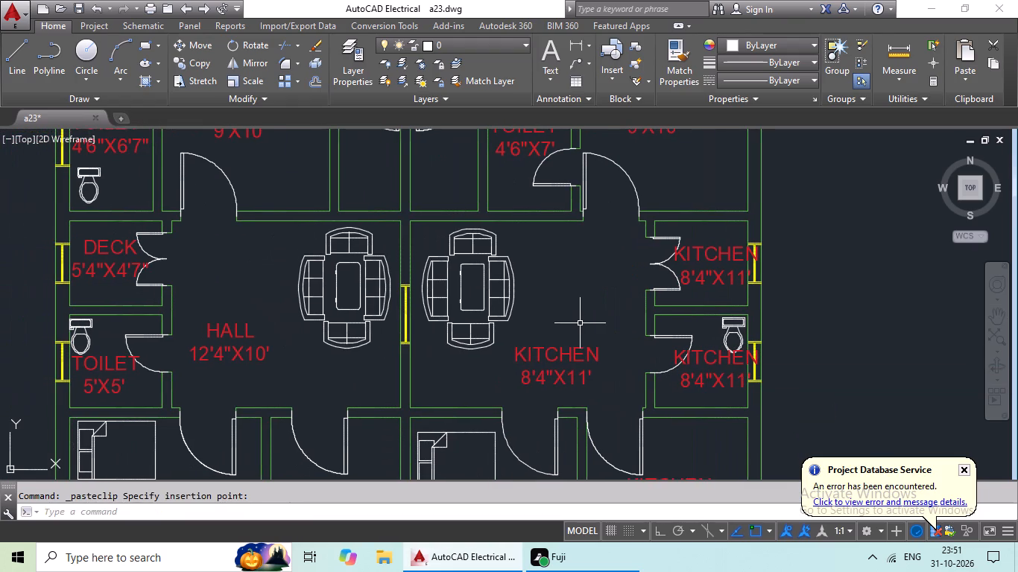
double_click(543, 349)
scroll(556, 367, "up", 3)
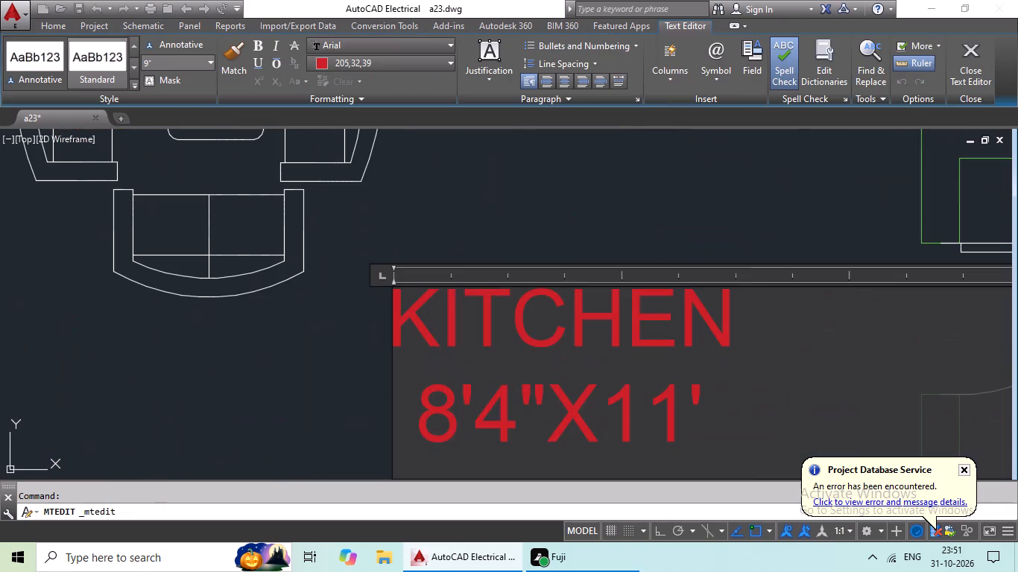
left_click(723, 407)
key("BackSpace")
key("BackSpace")
key("BackSpace")
key("BackSpace")
key("BackSpace")
key("BackSpace")
key("BackSpace")
key("BackSpace")
key("BackSpace")
key("BackSpace")
key("BackSpace")
key("BackSpace")
key("BackSpace")
key("BackSpace")
key("BackSpace")
key("BackSpace")
key("BackSpace")
key("BackSpace")
key("BackSpace")
key("BackSpace")
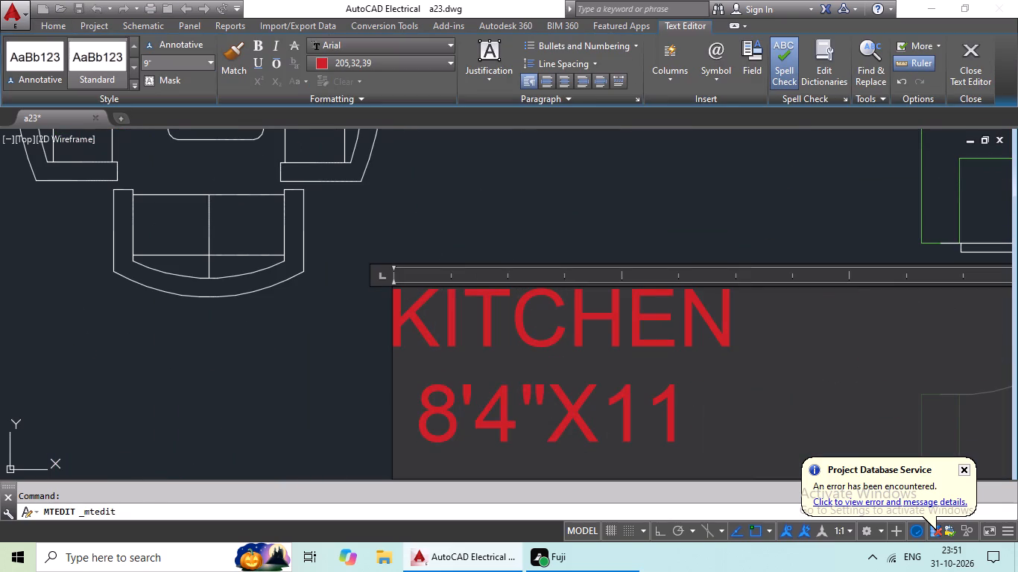
Enter HALL indented three spaces and, on a second line, 12'4"X10' in the emptied east-side label, and finish editing it.
type("HALL")
key("Return")
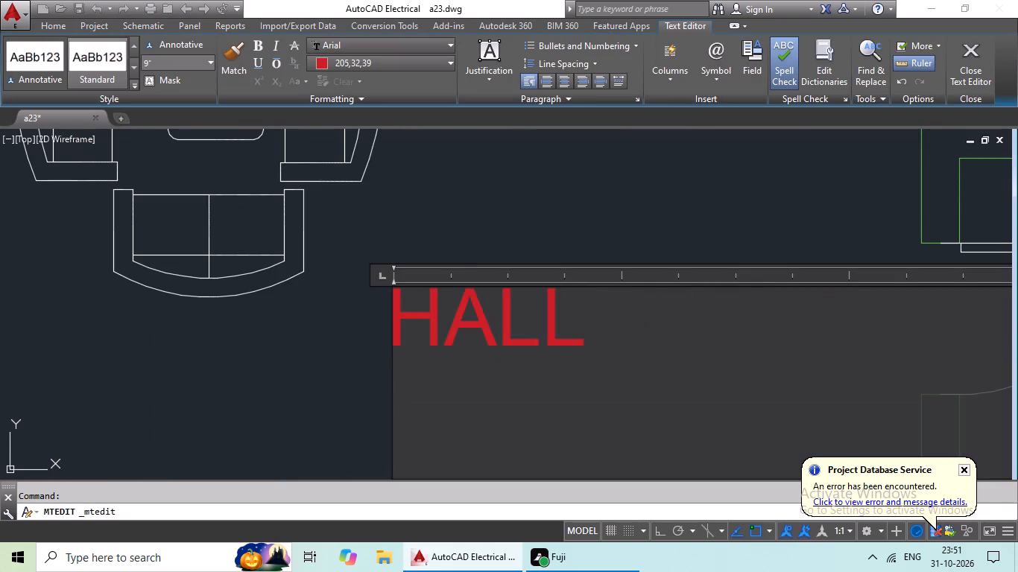
type("12'4\"X")
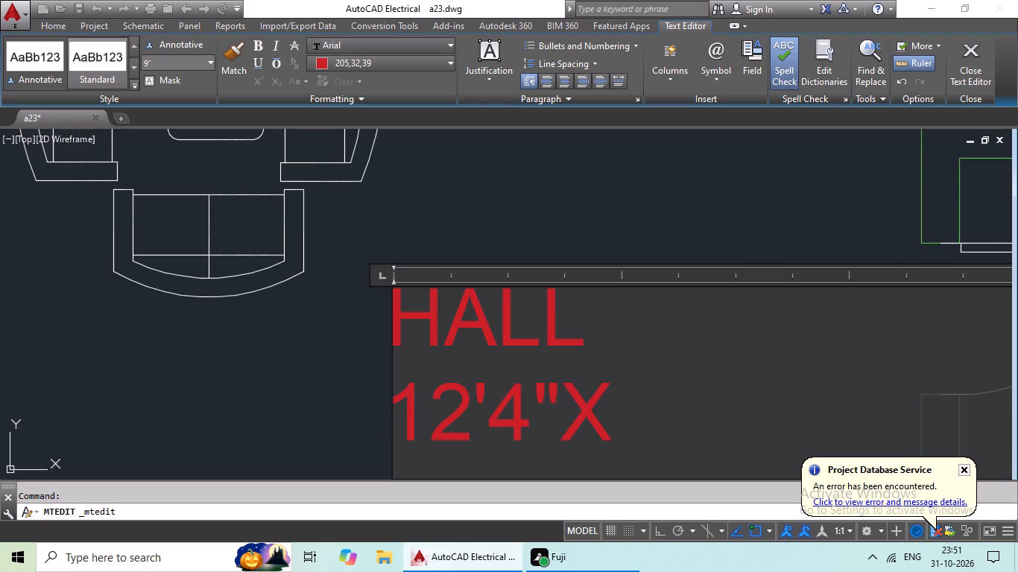
type("10'")
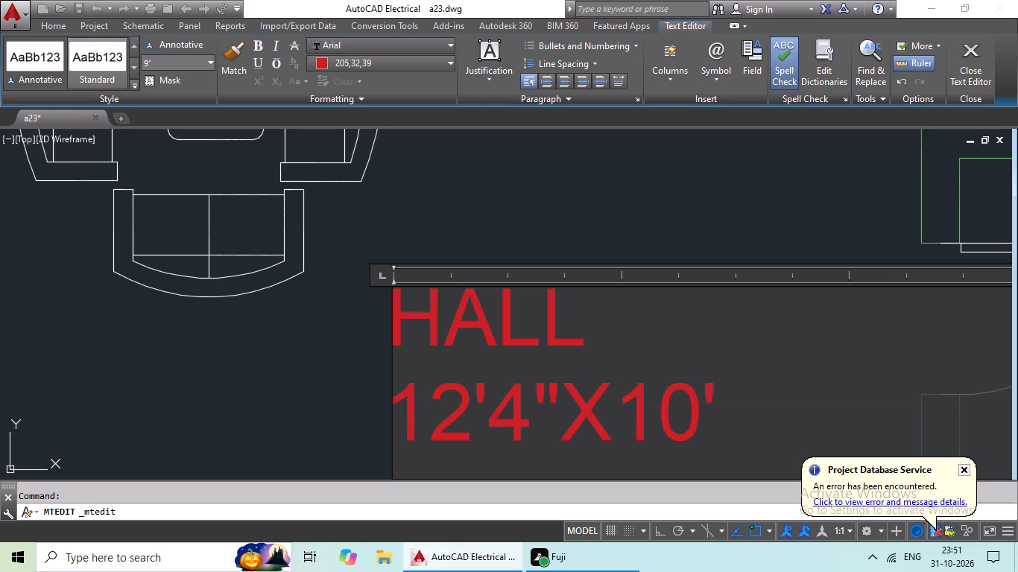
left_click(398, 343)
key("space")
key("space")
key("space")
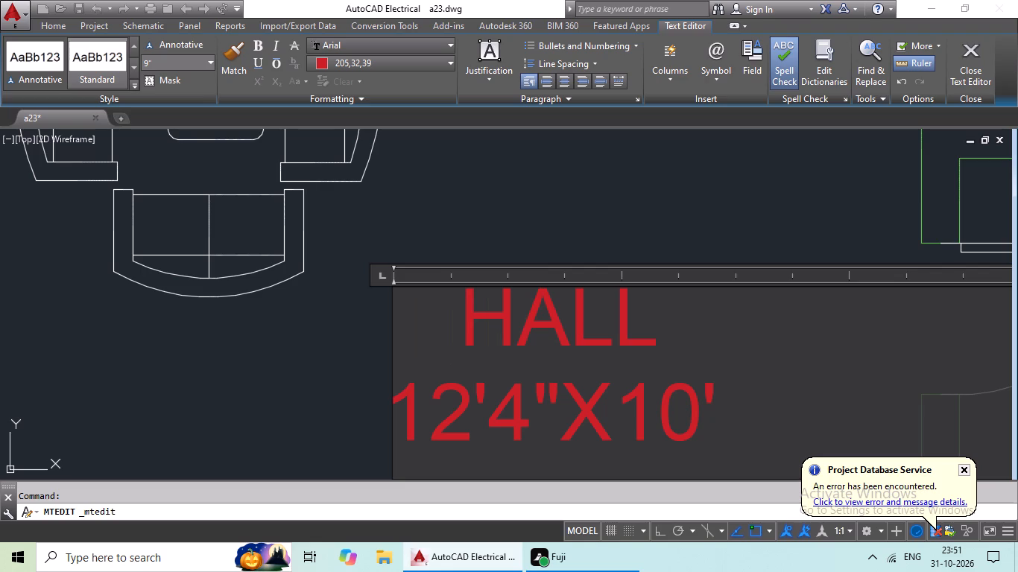
left_click(604, 233)
Open the KITCHEN label in the small east-side double-door room for editing and clear all its text.
scroll(624, 247, "down", 2)
middle_click_drag(641, 273, 459, 273)
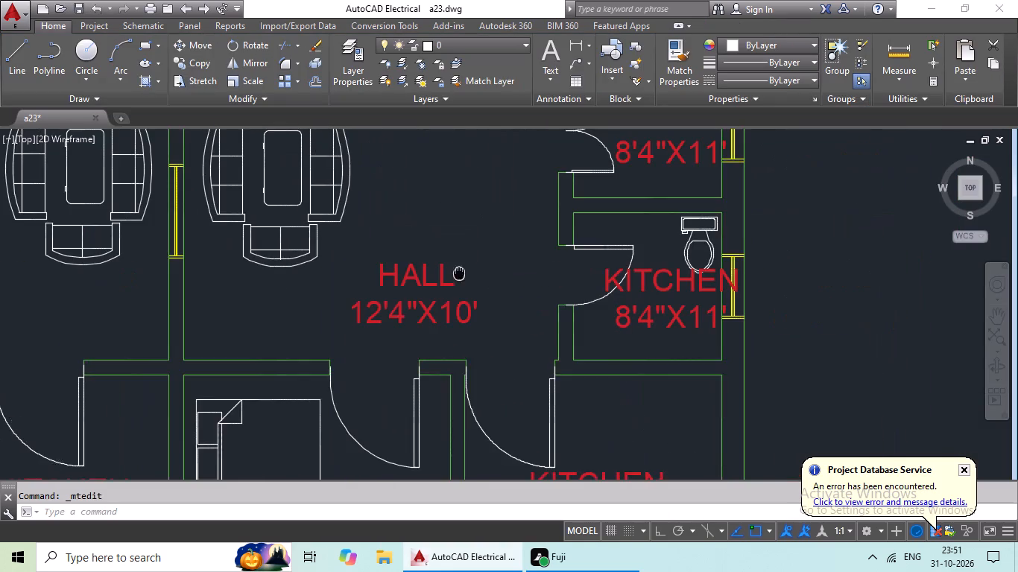
middle_click_drag(570, 293, 519, 355)
double_click(637, 178)
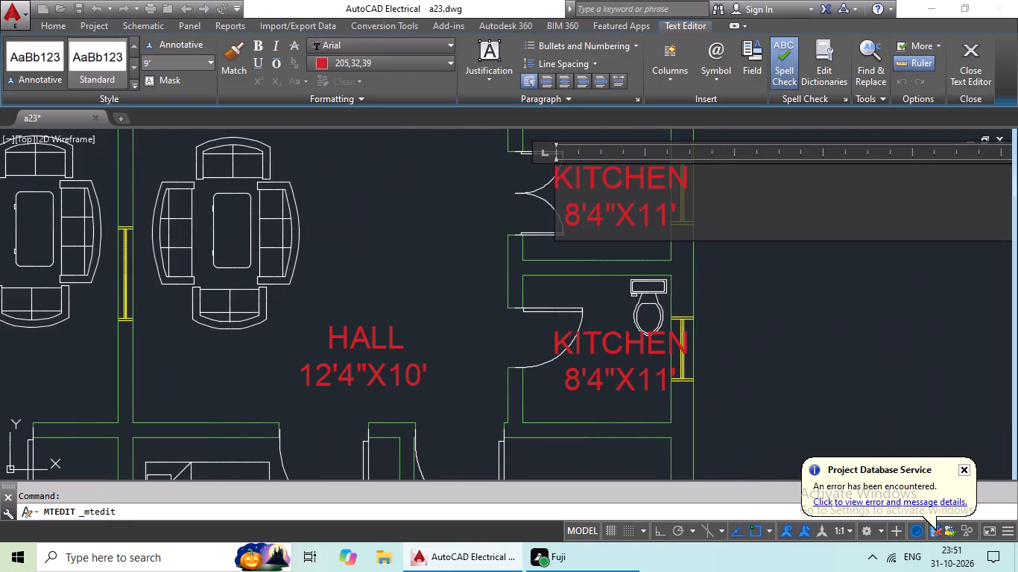
scroll(673, 214, "up", 2)
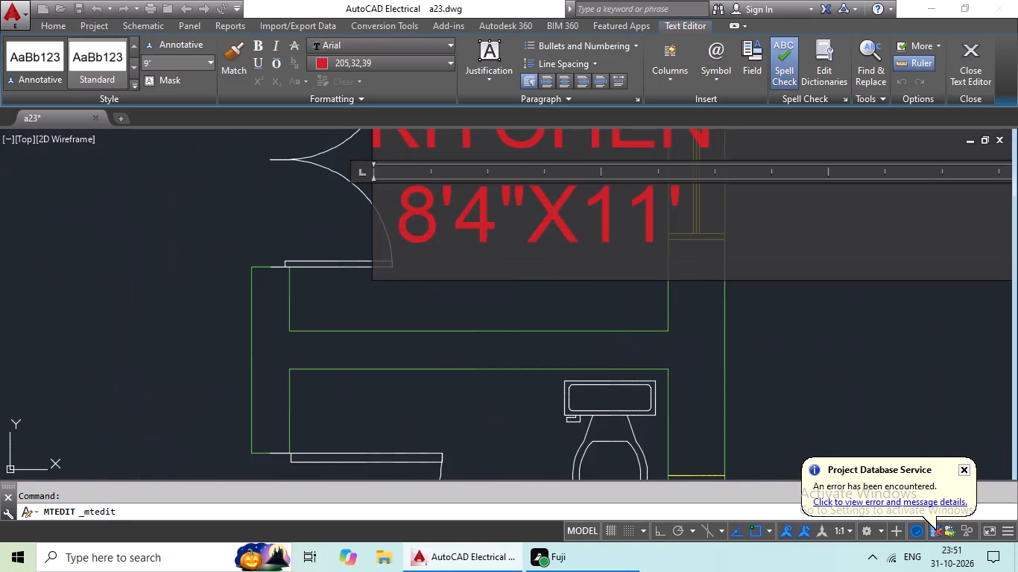
scroll(735, 220, "down", 1)
left_click(737, 220)
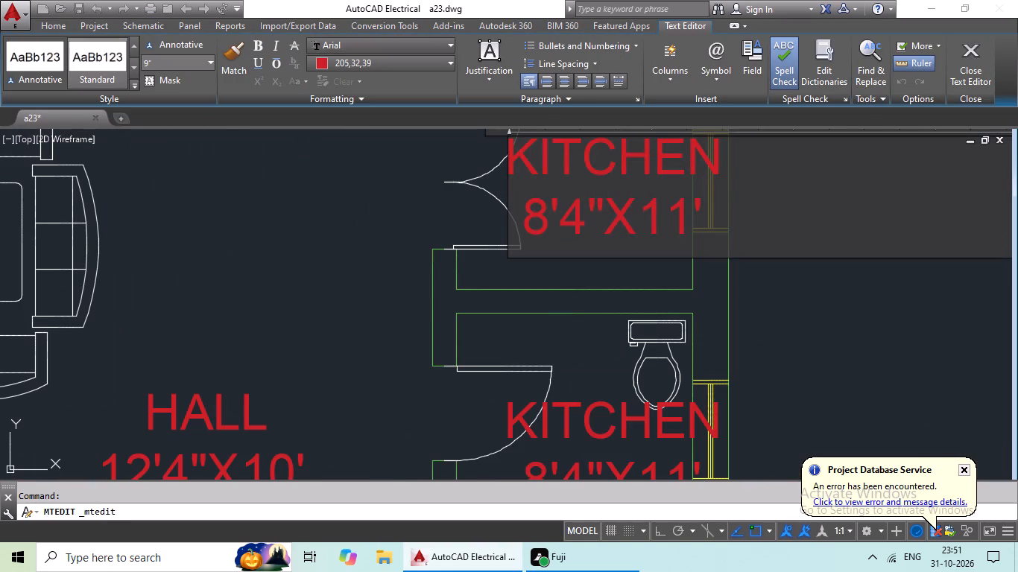
key("BackSpace")
key("BackSpace")
key("BackSpace")
key("BackSpace")
key("BackSpace")
key("BackSpace")
key("BackSpace")
key("BackSpace")
key("BackSpace")
key("BackSpace")
key("BackSpace")
key("BackSpace")
key("BackSpace")
key("BackSpace")
key("BackSpace")
key("BackSpace")
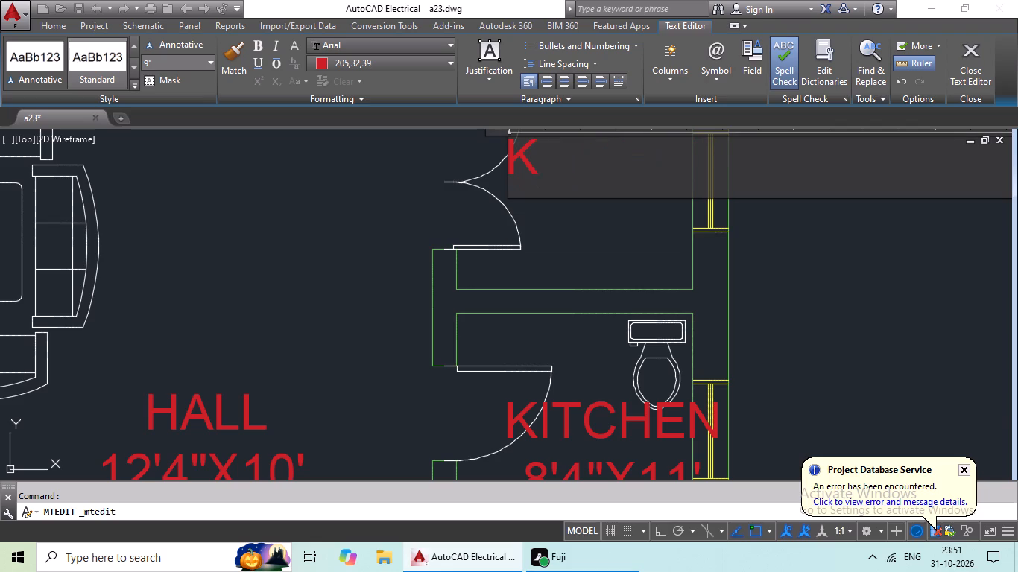
key("BackSpace")
Enter DECK indented two spaces and, on a second line, 5'4"X4'7" in the emptied label, and finish editing it.
type("DEC")
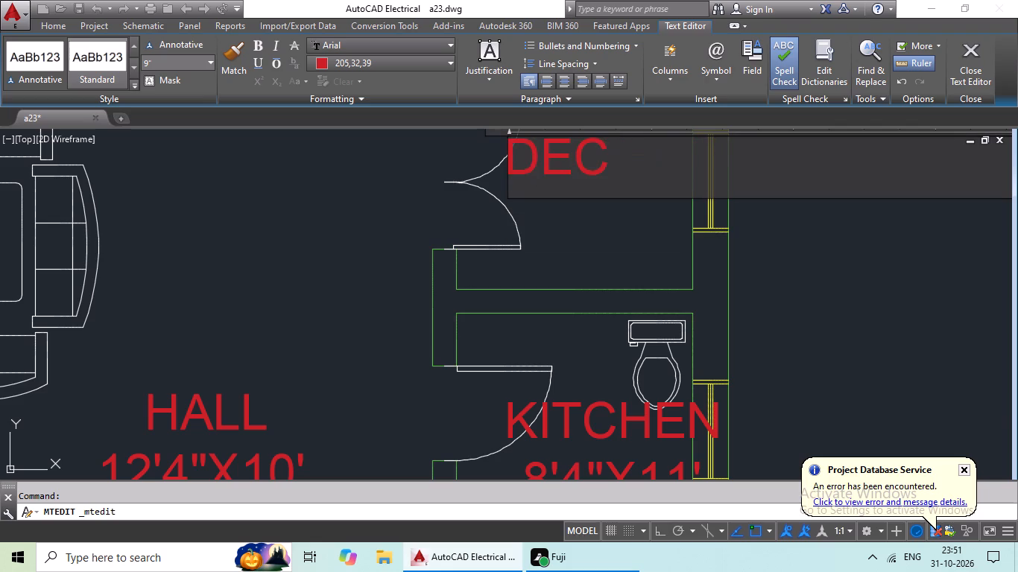
key("shift+k")
key("Return")
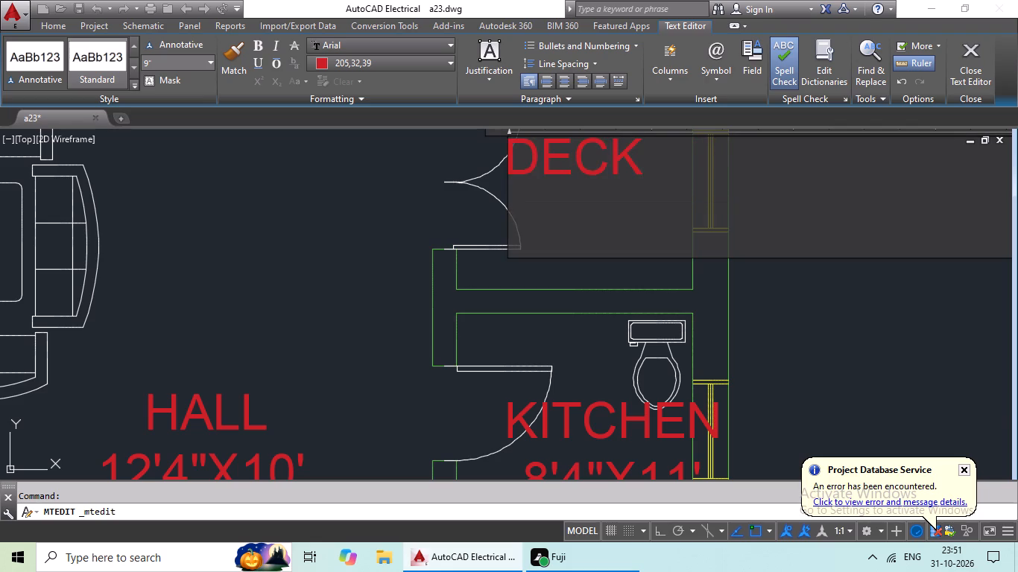
type("5'4\"X")
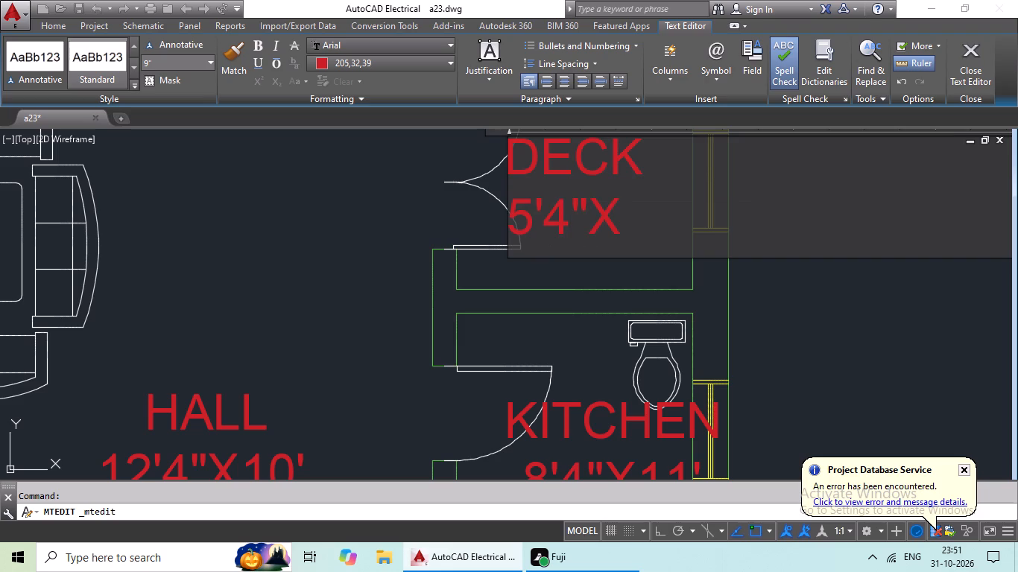
type("4'7\"")
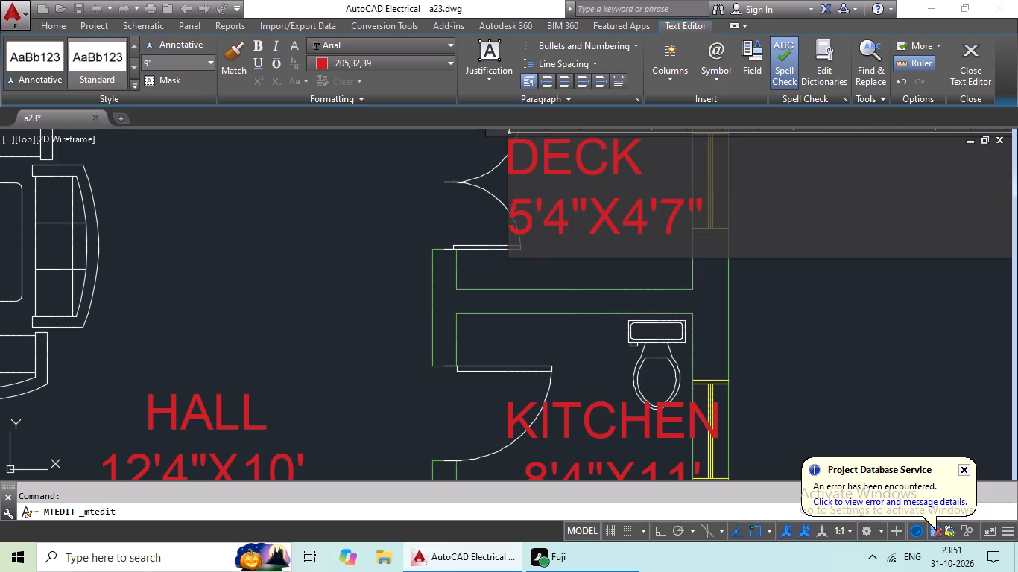
left_click(516, 155)
key("space")
key("space")
left_click(598, 278)
Open the KITCHEN label in the east-side toilet south of the deck for editing and delete its size and name text.
scroll(602, 276, "down", 1)
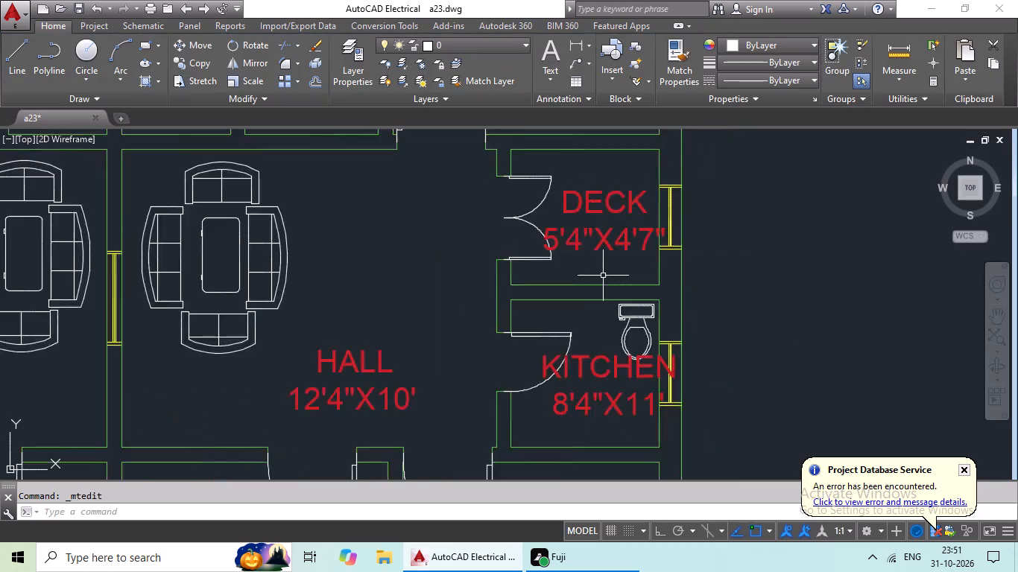
scroll(603, 275, "down", 1)
middle_click_drag(603, 275, 618, 229)
scroll(519, 267, "down", 1)
middle_click_drag(519, 266, 538, 219)
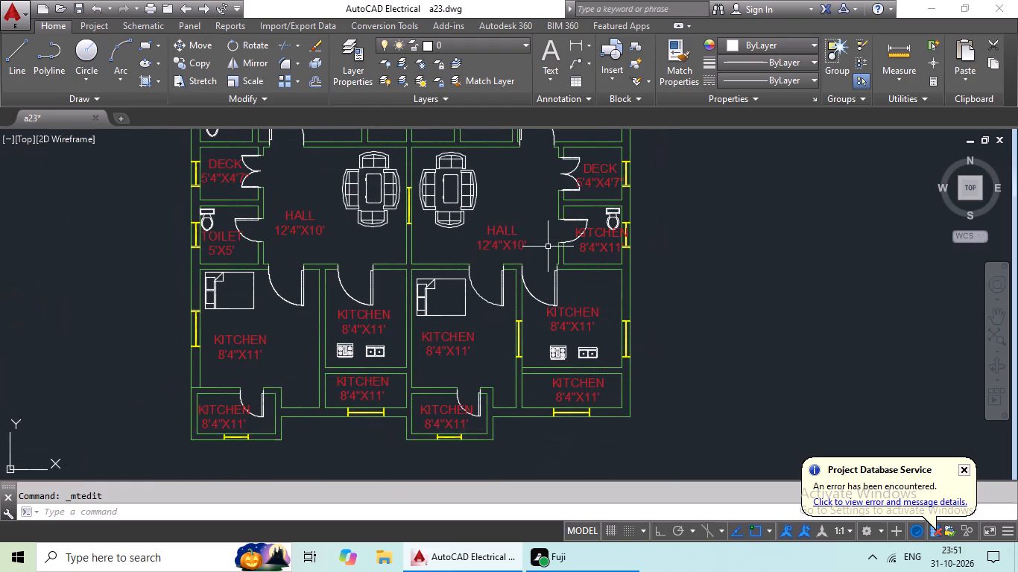
middle_click_drag(548, 247, 478, 252)
middle_click(460, 252)
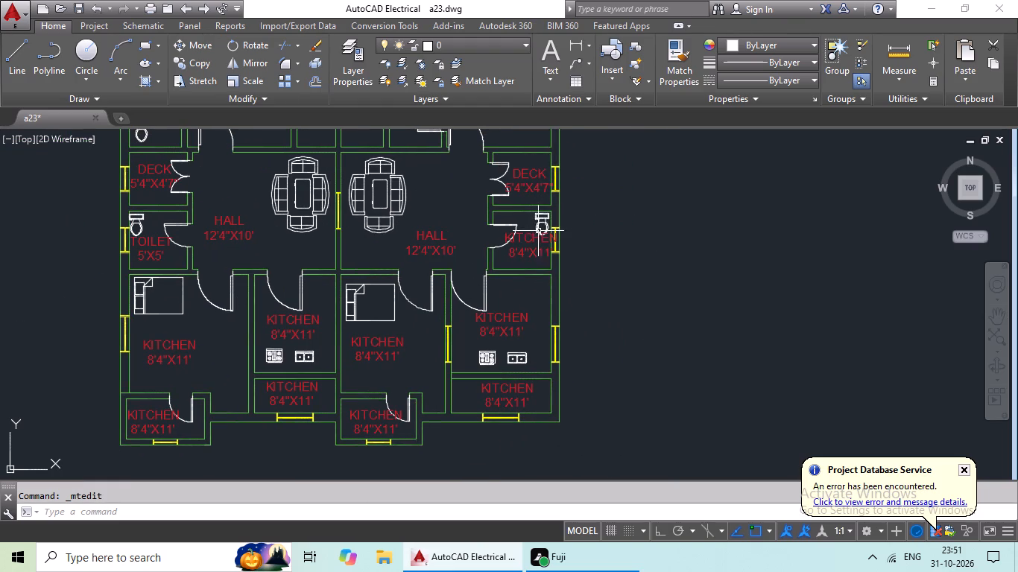
double_click(537, 236)
scroll(537, 238, "up", 2)
left_click(596, 280)
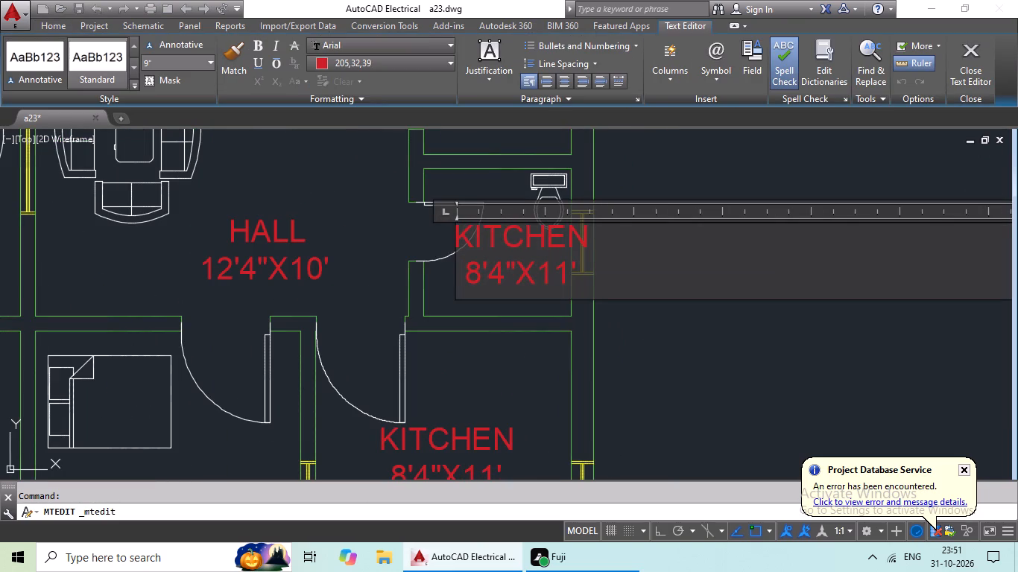
key("BackSpace")
key("BackSpace")
key("BackSpace")
key("BackSpace")
key("BackSpace")
key("BackSpace")
key("BackSpace")
key("BackSpace")
key("BackSpace")
key("BackSpace")
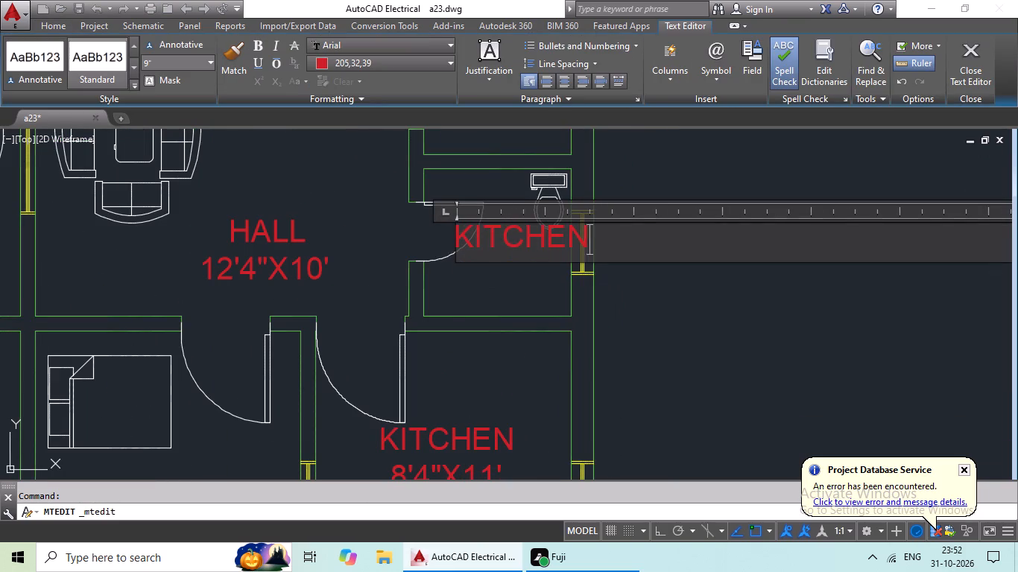
key("BackSpace")
key("BackSpace")
key("BackSpace")
key("BackSpace")
key("BackSpace")
key("BackSpace")
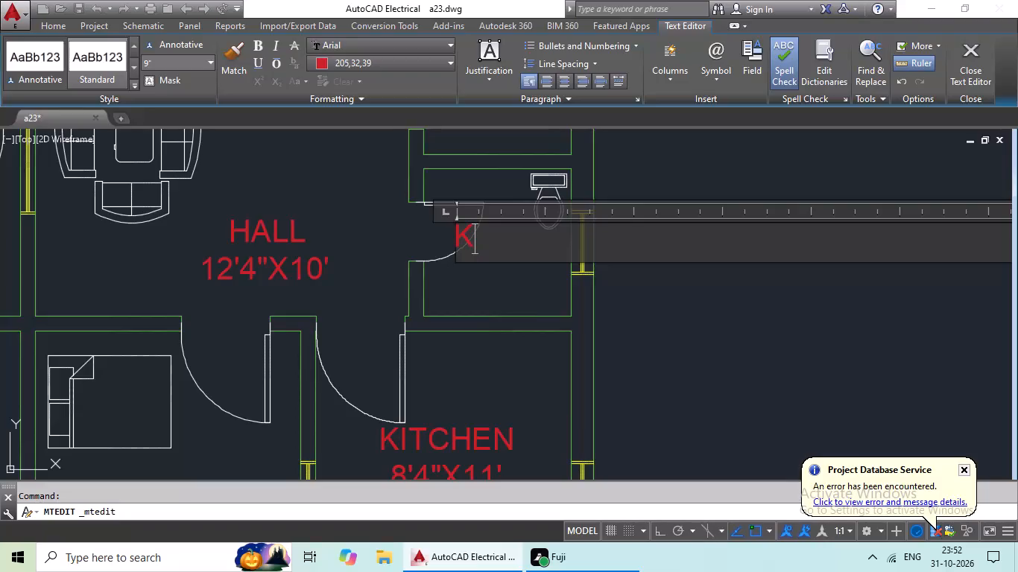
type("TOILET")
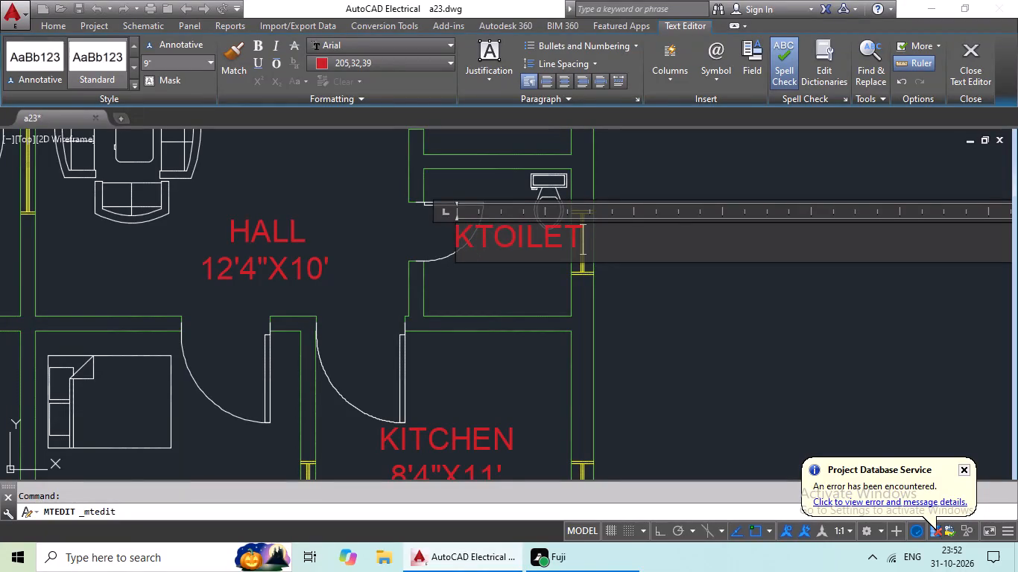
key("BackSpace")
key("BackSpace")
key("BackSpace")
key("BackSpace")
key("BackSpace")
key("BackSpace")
Remove the leftover K, enter TOILET and, on a second line indented two spaces, 5'X5', and finish editing the label.
key("BackSpace")
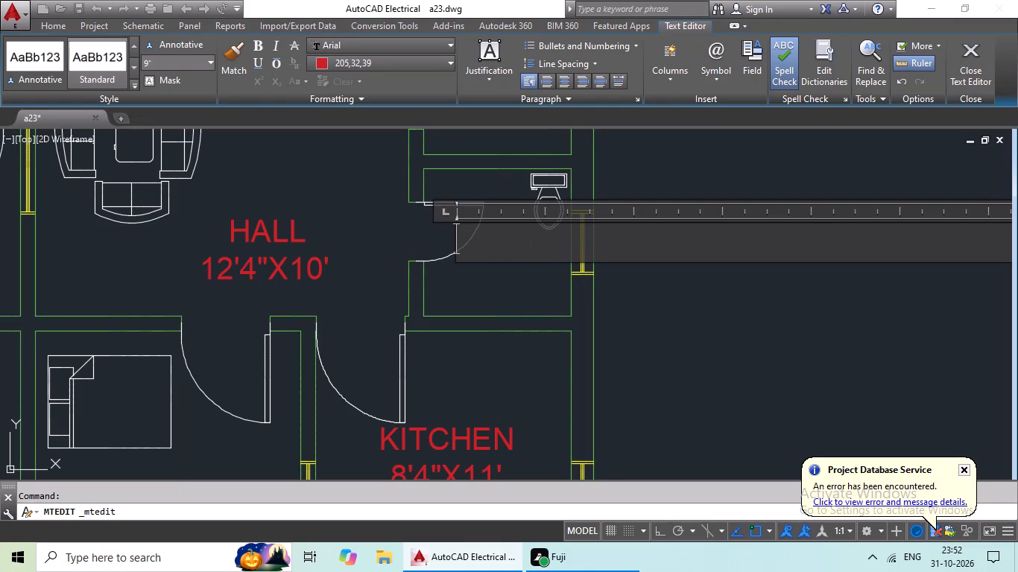
type("TOILET")
key("Return")
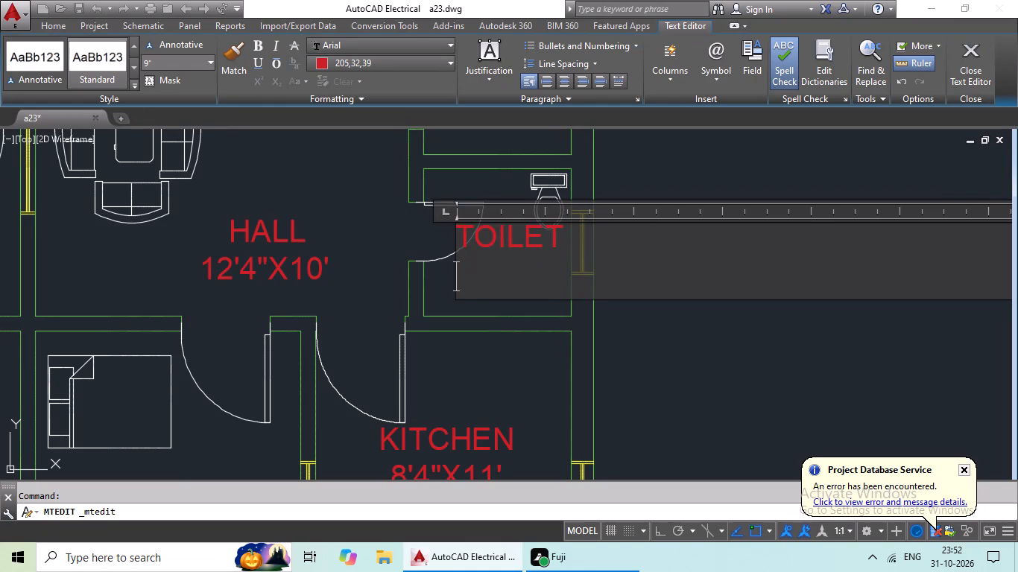
type("5'")
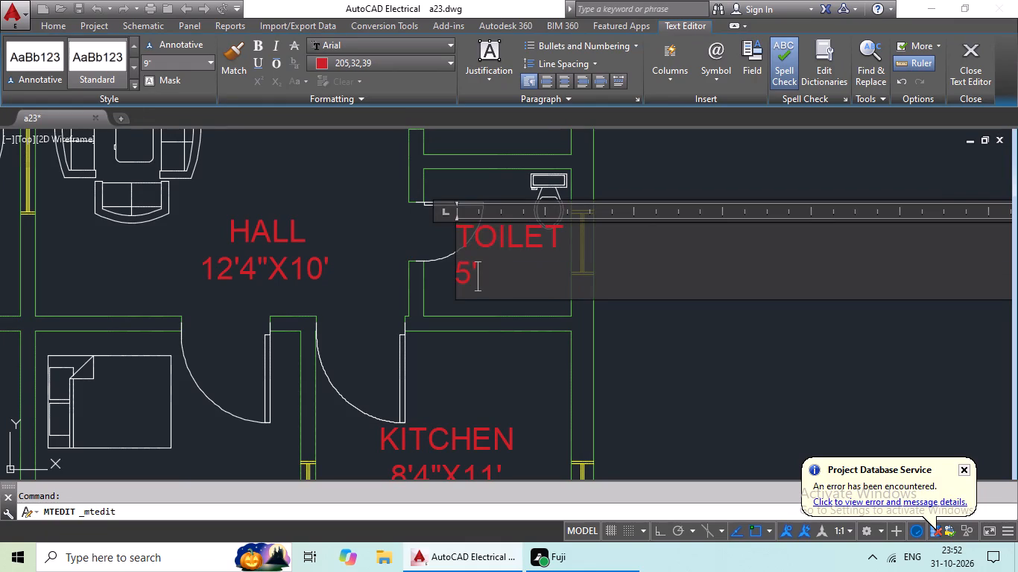
type("XZ")
key("Clear")
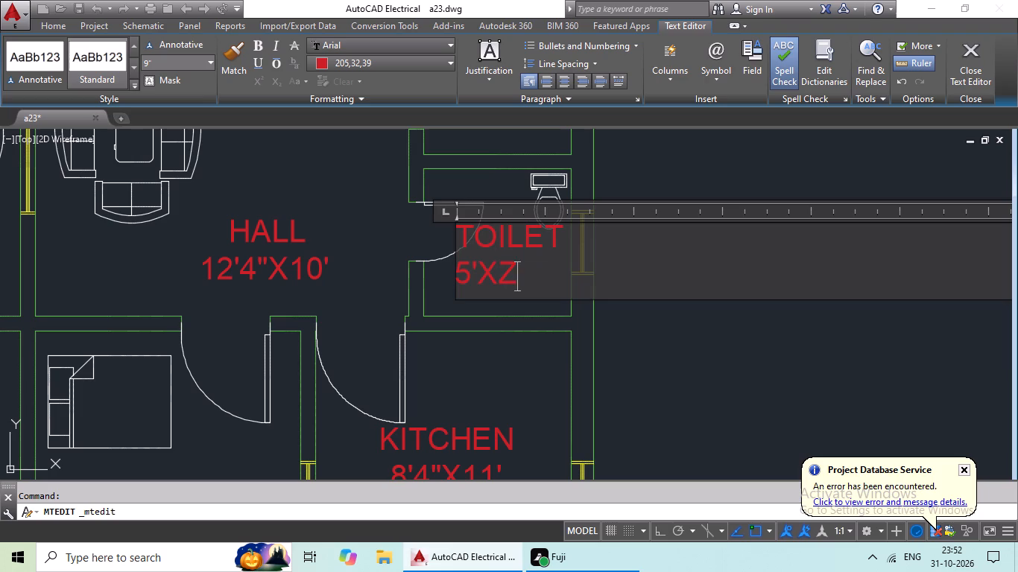
key("BackSpace")
type("5'")
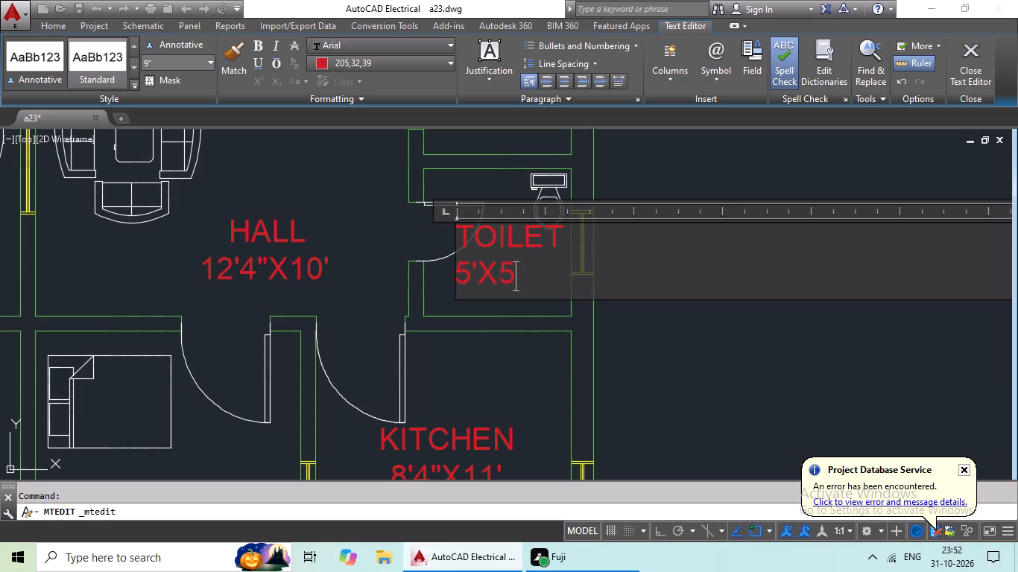
left_click(463, 280)
key("space")
key("space")
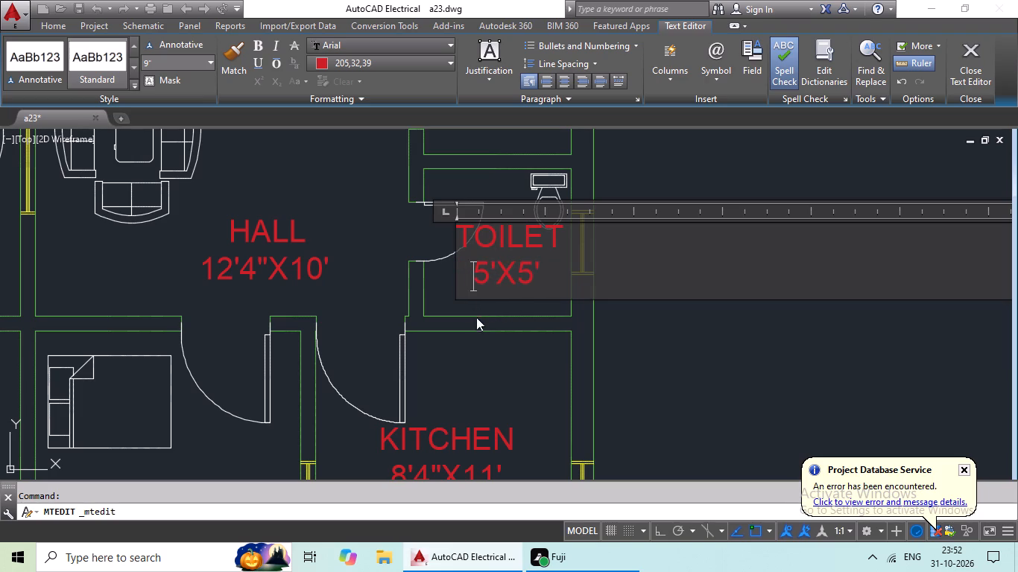
left_click(488, 359)
Open the KITCHEN label in the south-west bedroom, below the bed block, for editing and clear all its text.
scroll(501, 343, "down", 2)
middle_click_drag(502, 343, 518, 316)
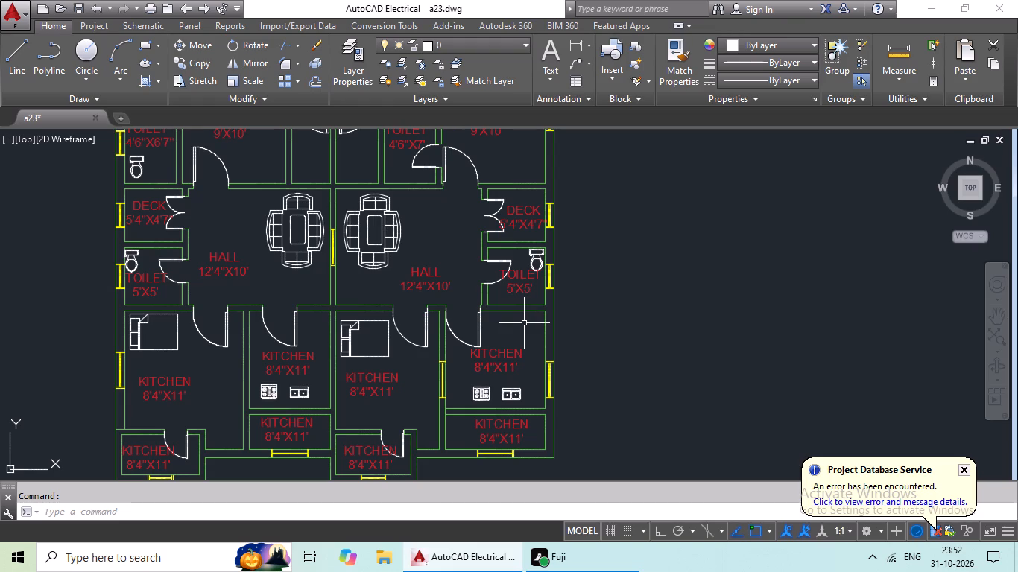
scroll(453, 362, "down", 1)
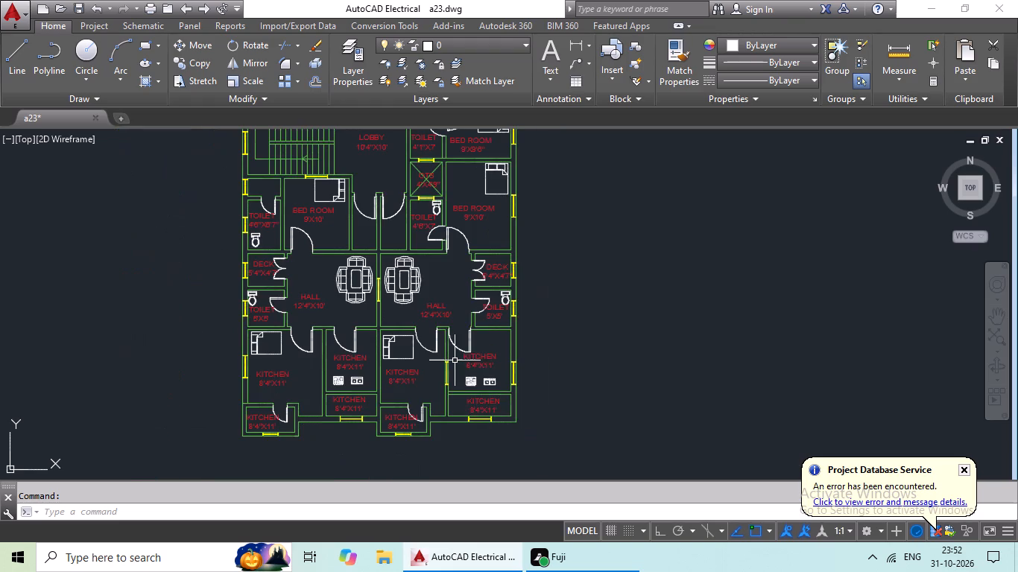
middle_click_drag(472, 325, 482, 287)
scroll(306, 350, "up", 3)
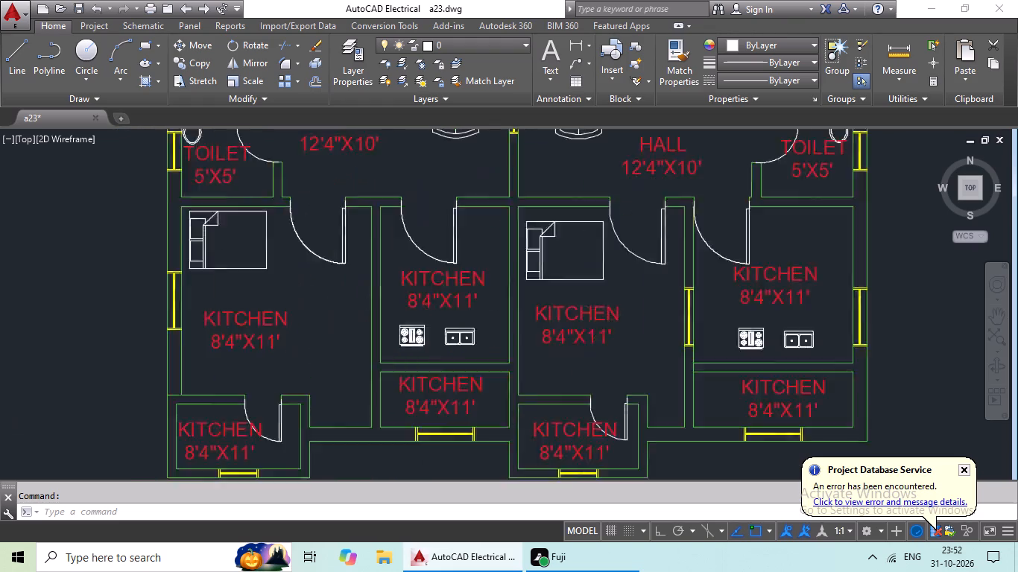
scroll(306, 350, "up", 1)
middle_click_drag(305, 349, 417, 317)
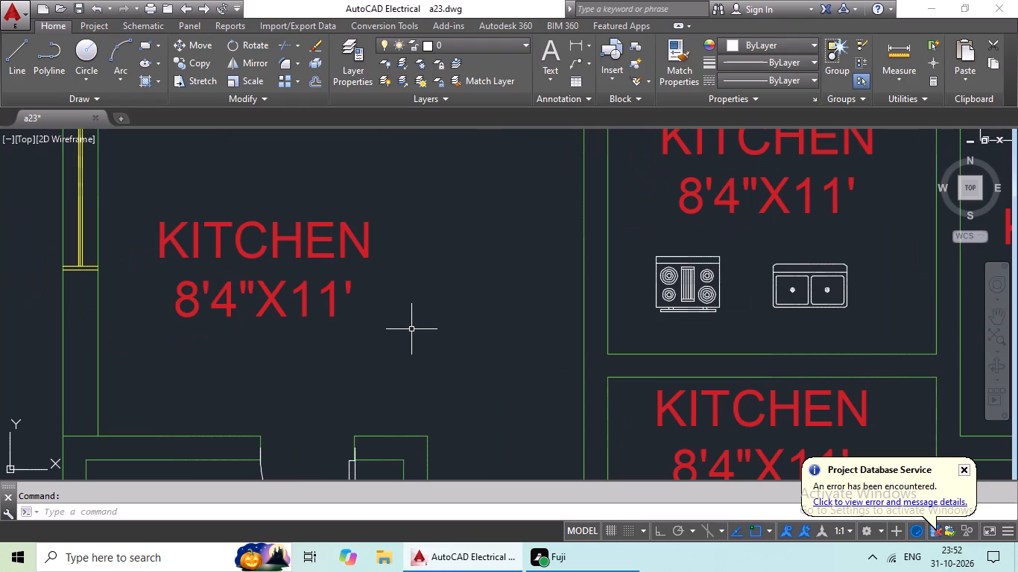
scroll(252, 281, "down", 3)
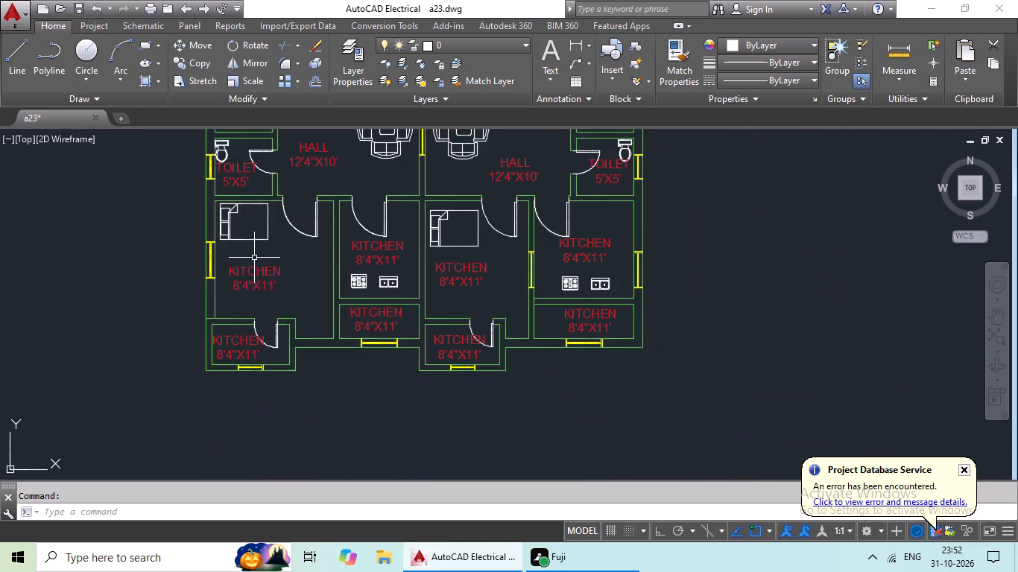
scroll(254, 257, "up", 3)
double_click(249, 304)
triple_click(243, 320)
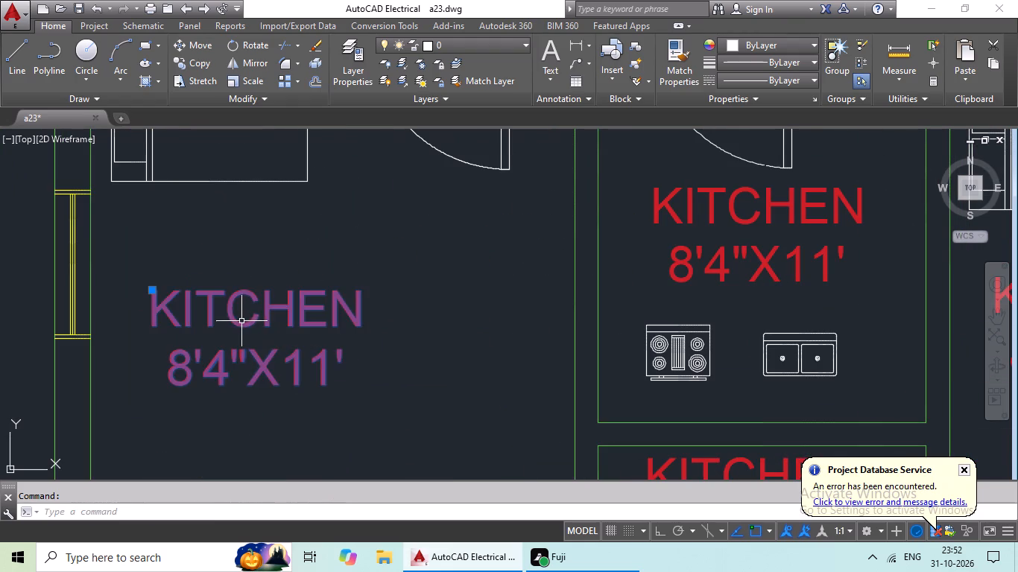
left_click(240, 322)
left_click(400, 392)
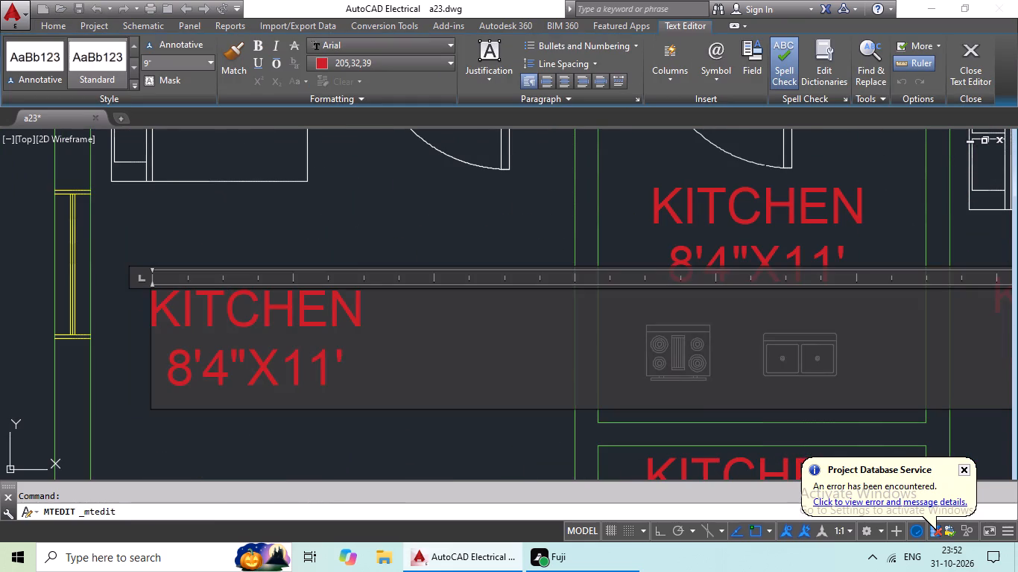
key("BackSpace")
key("BackSpace")
key("BackSpace")
key("BackSpace")
key("BackSpace")
key("BackSpace")
key("BackSpace")
key("BackSpace")
key("BackSpace")
key("BackSpace")
key("BackSpace")
key("BackSpace")
key("BackSpace")
key("BackSpace")
key("BackSpace")
key("BackSpace")
key("BackSpace")
key("BackSpace")
key("BackSpace")
key("BackSpace")
Enter BED ROOM and, on a second line, 10'4"X10' in the emptied south-west bedroom label.
type("BED V")
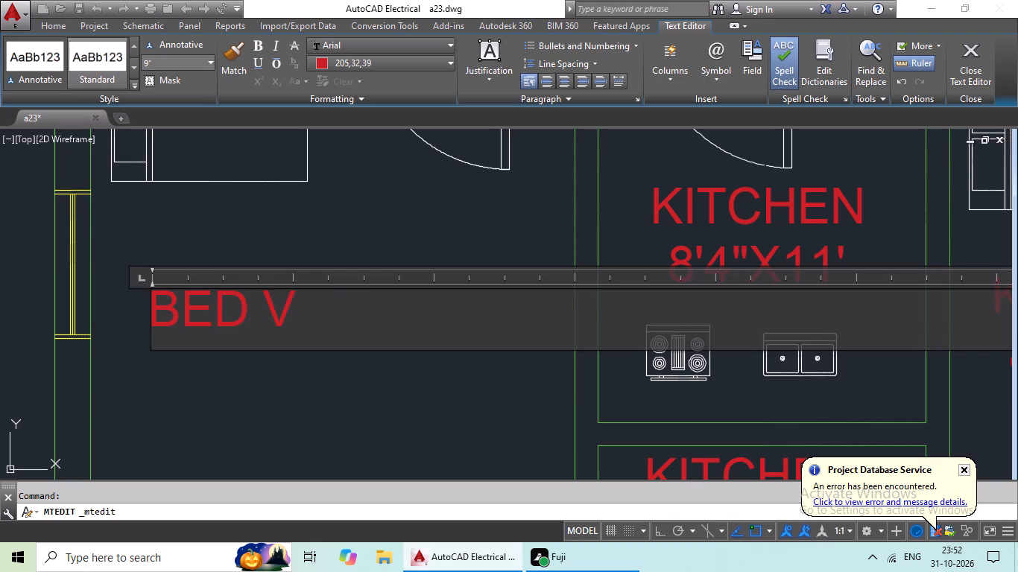
key("shift+BackSpace")
type("ROOM")
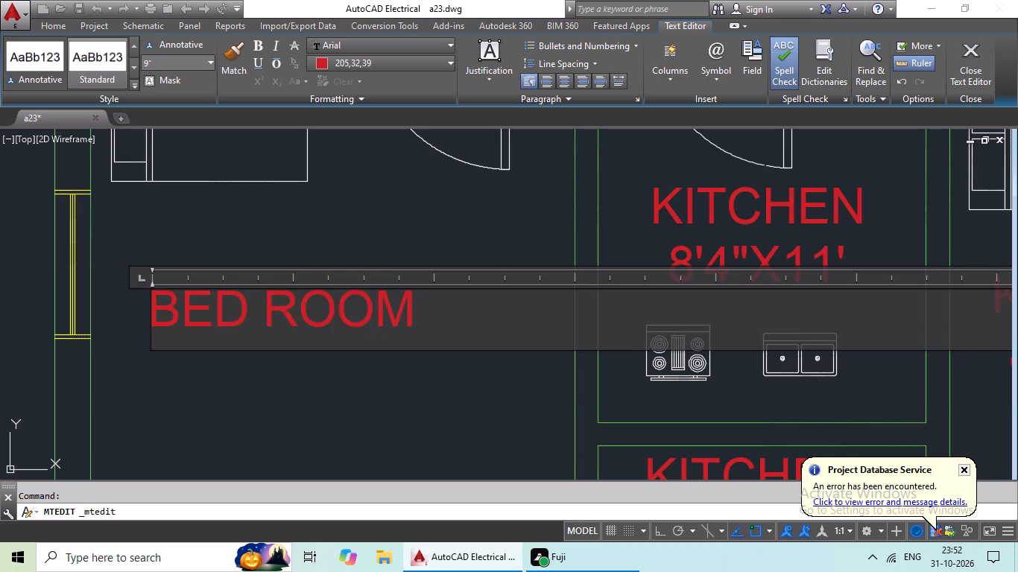
key("Return")
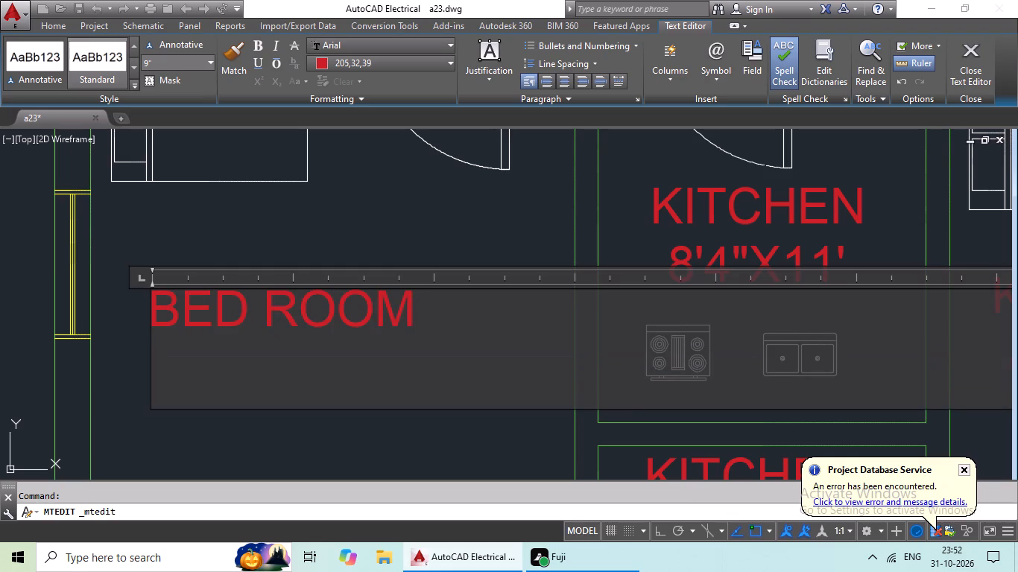
type("10'4\"X")
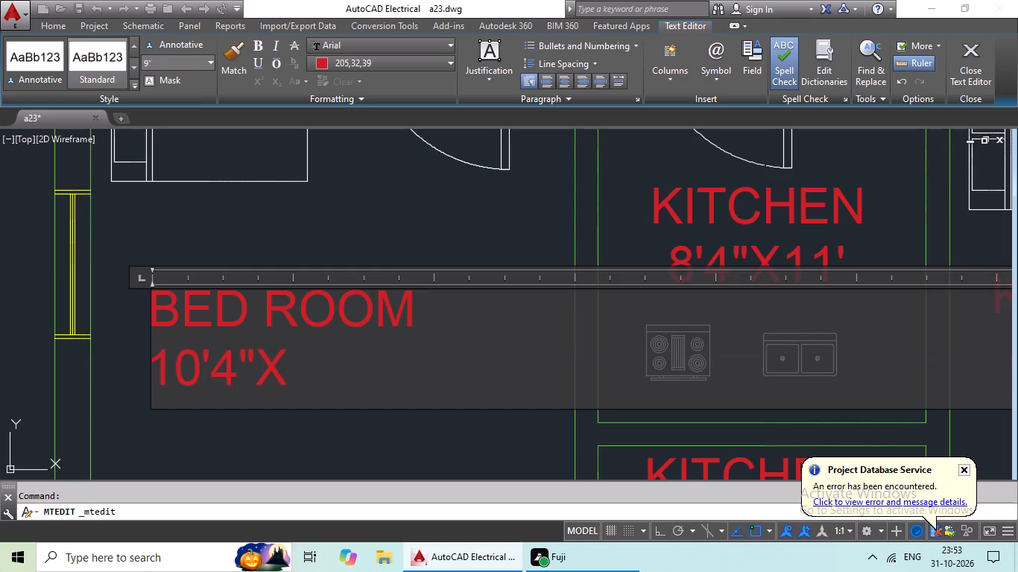
type("10'")
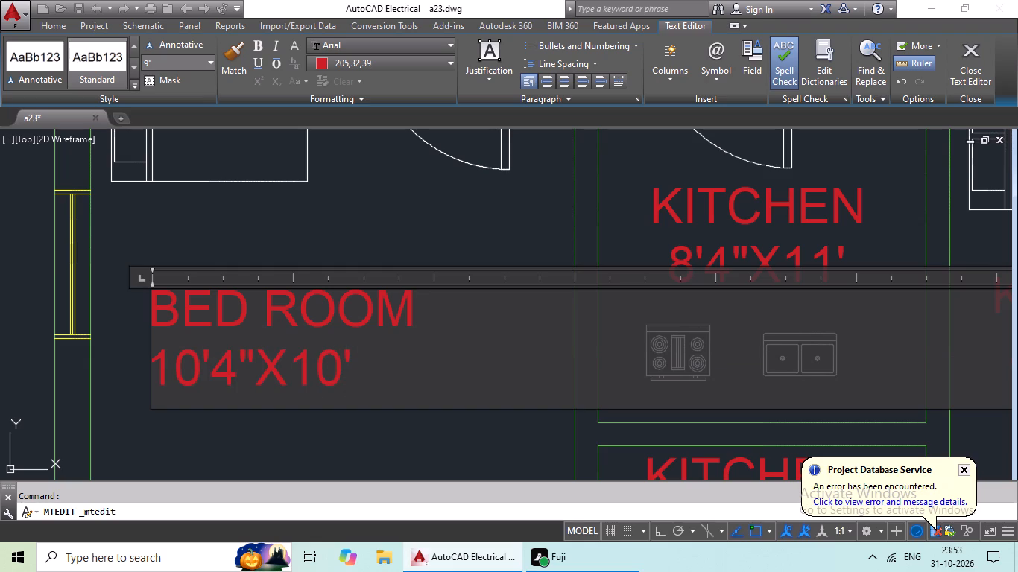
left_click(150, 366)
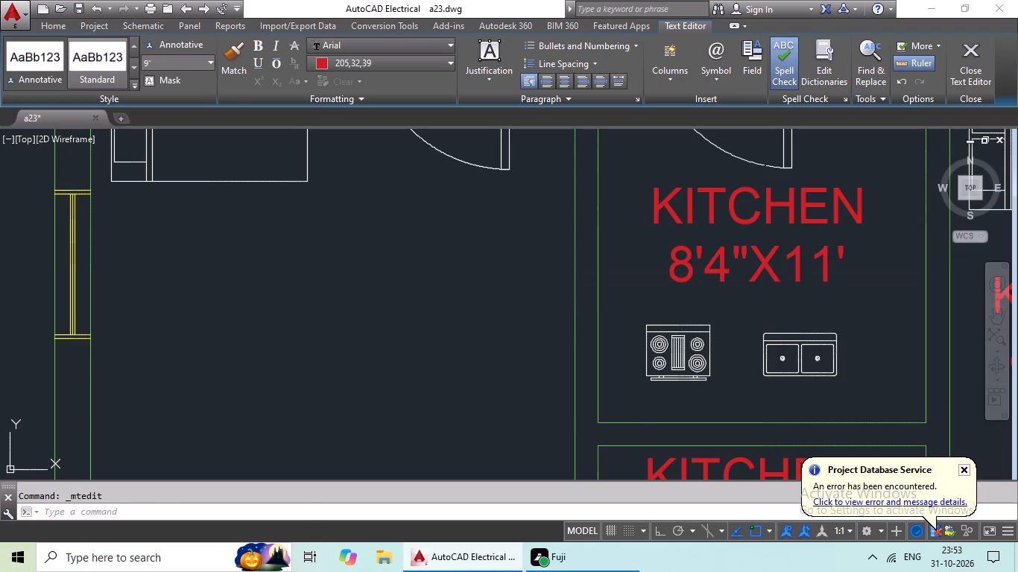
Reopen the 10'4"X10' BED ROOM label, indent its name four spaces and its size six spaces, and finish editing it.
double_click(158, 367)
triple_click(166, 362)
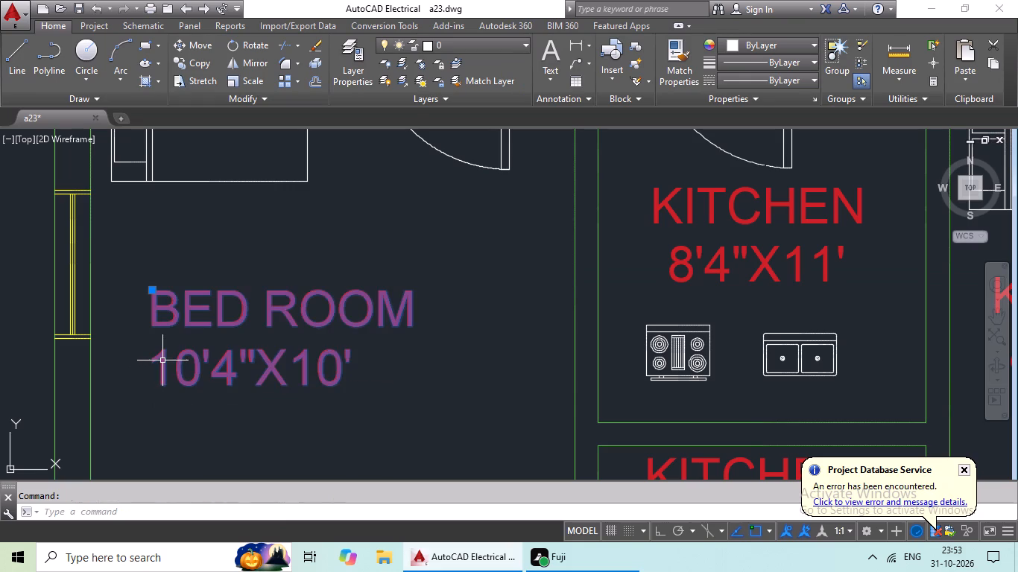
left_click(162, 360)
left_click(152, 363)
key("space")
key("space")
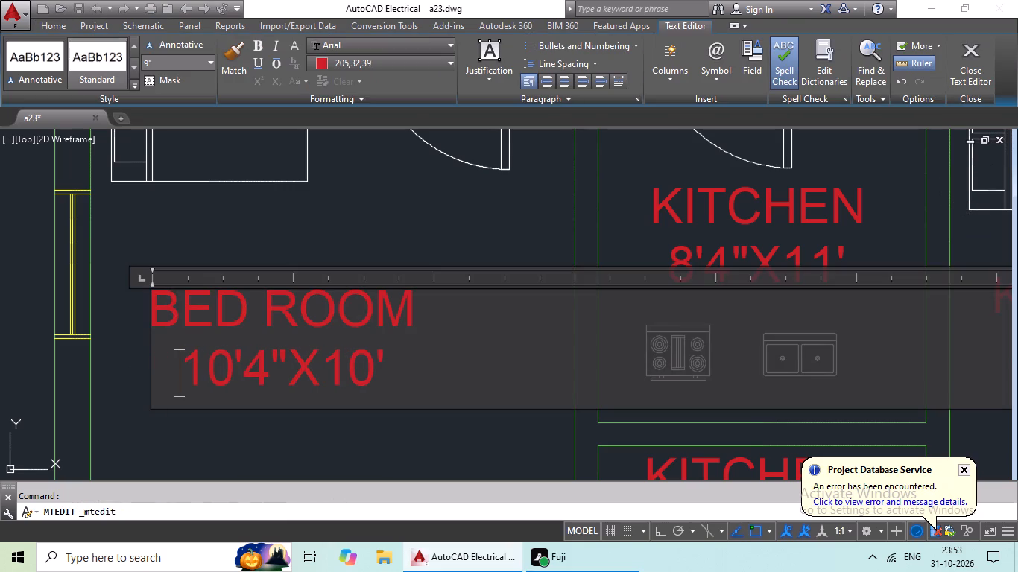
left_click(157, 310)
key("space")
key("space")
key("space")
key("space")
left_click(172, 354)
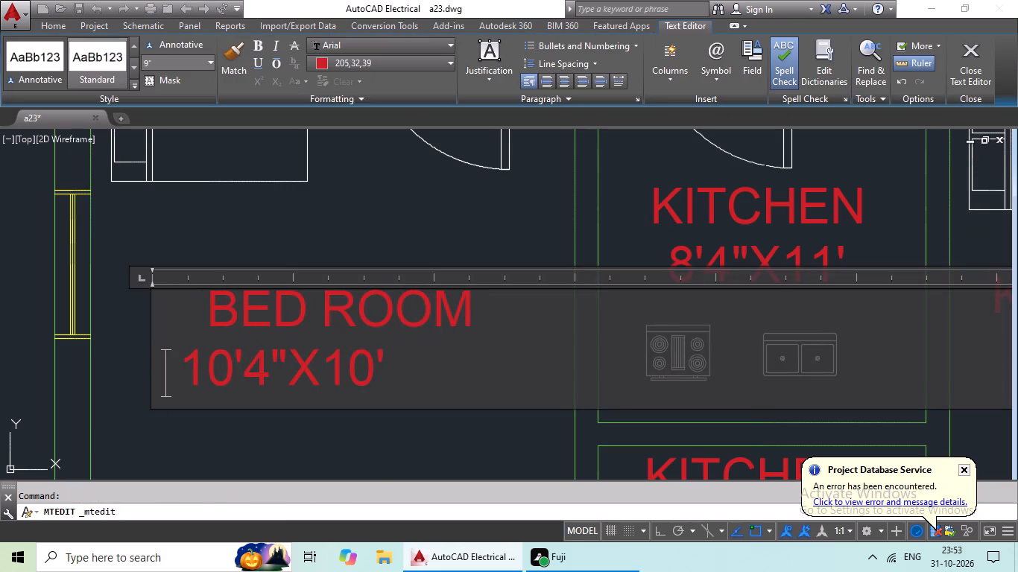
key("space")
key("space")
key("space")
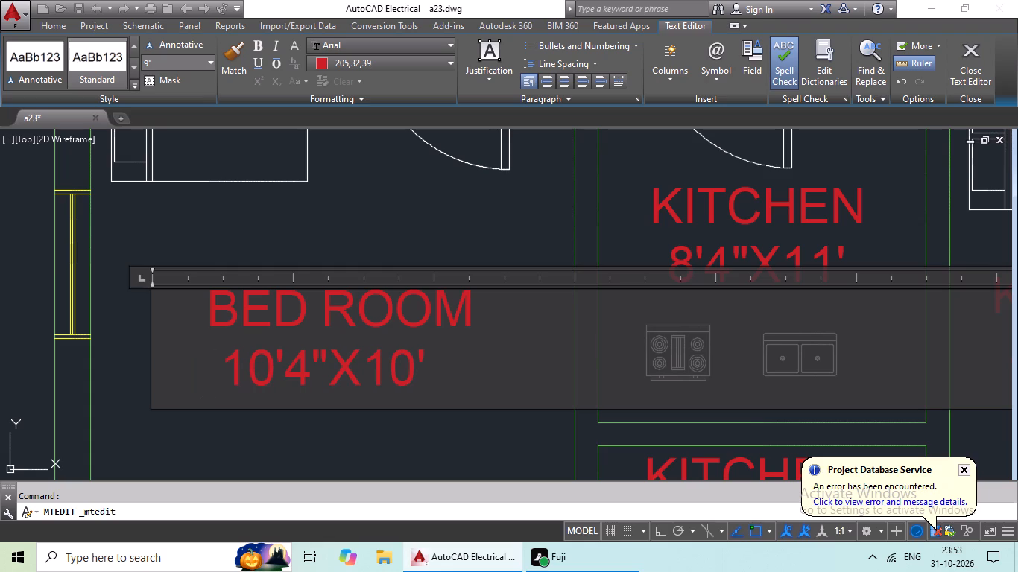
key("space")
left_click(354, 239)
Open the KITCHEN label in the small single-door room south of that bedroom for editing and clear all its text.
scroll(372, 252, "down", 2)
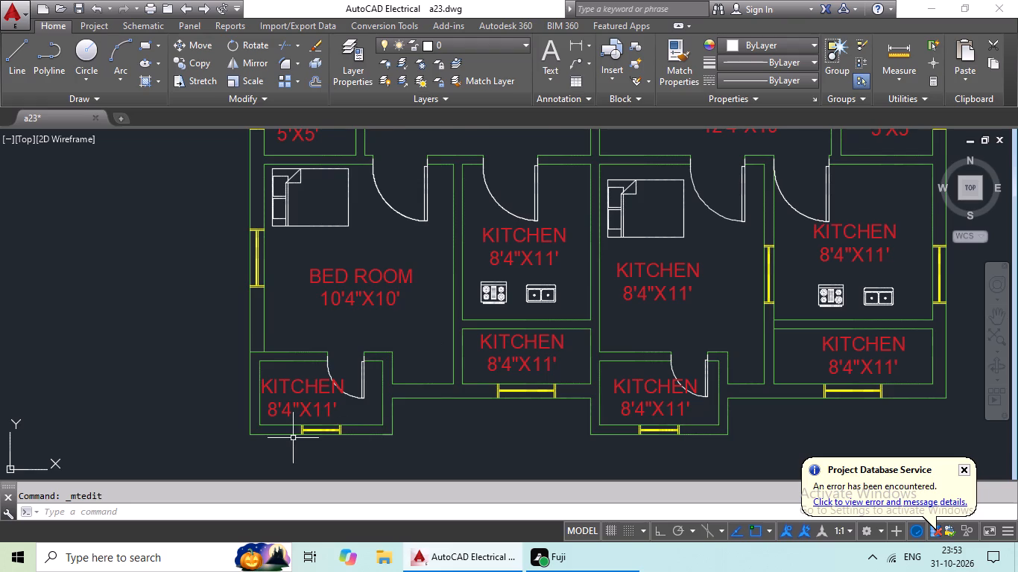
scroll(293, 416, "up", 2)
double_click(295, 345)
double_click(280, 351)
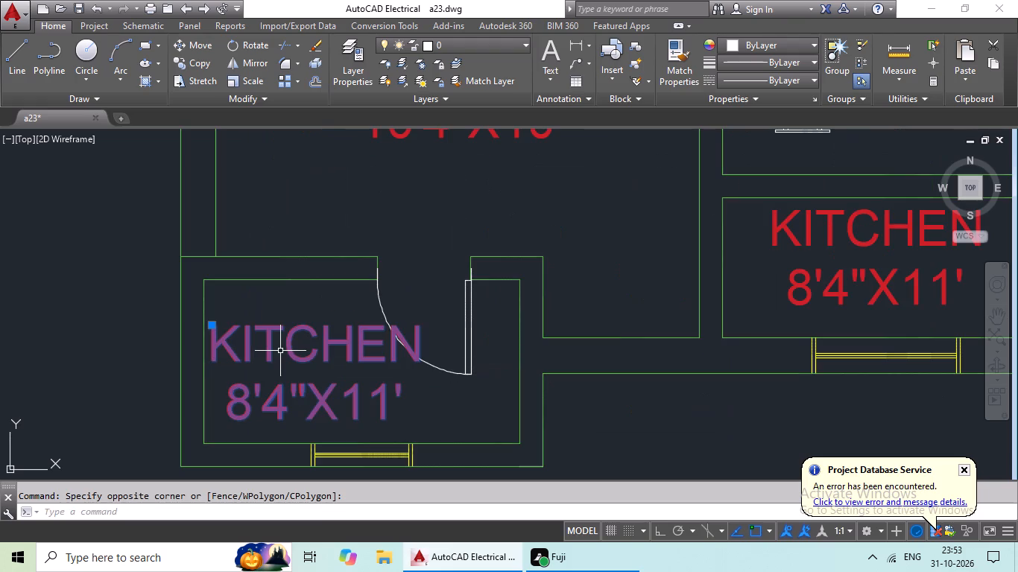
triple_click(279, 351)
double_click(279, 351)
triple_click(292, 348)
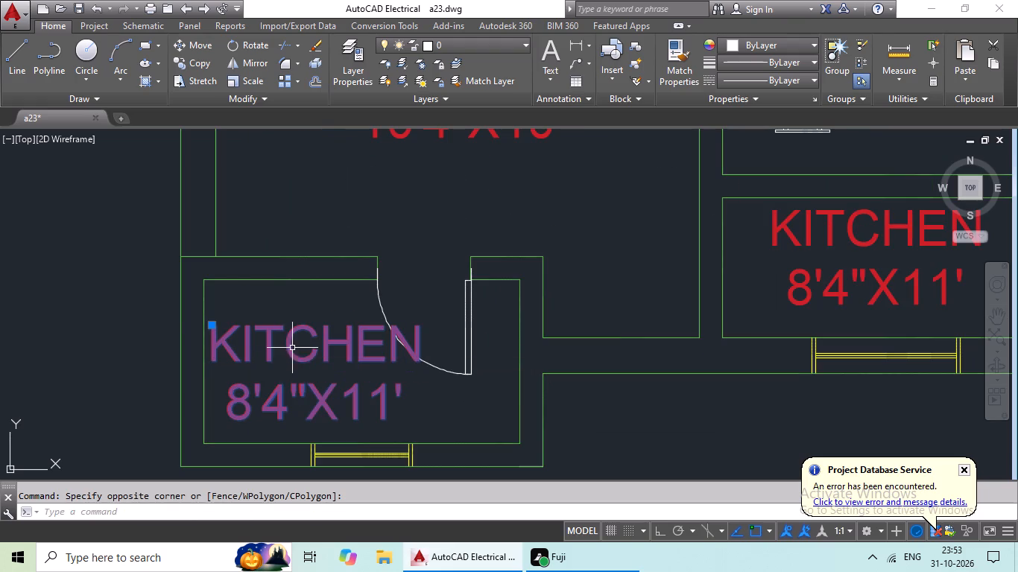
left_click(292, 348)
left_click(407, 400)
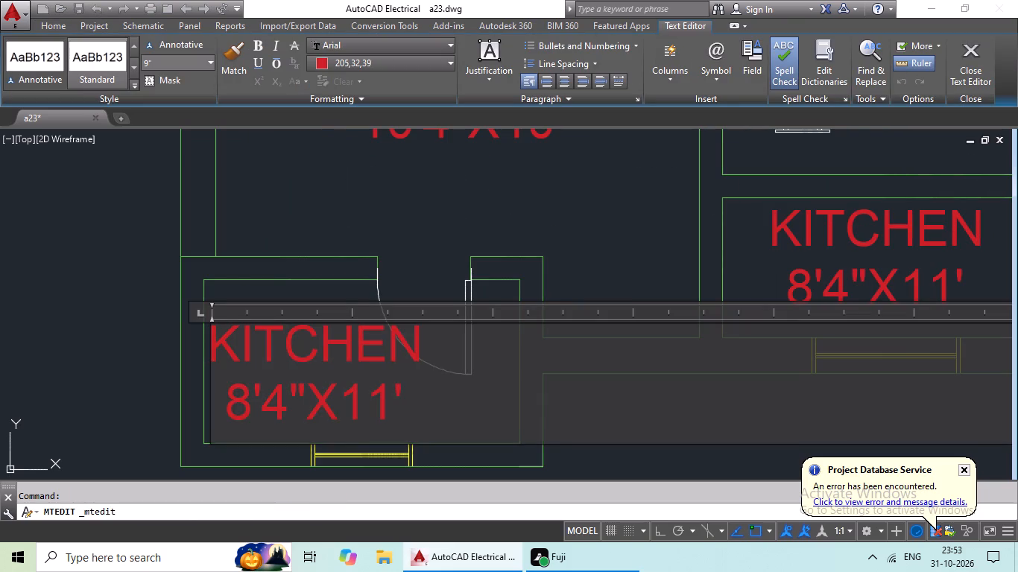
key("BackSpace")
key("BackSpace")
key("BackSpace")
key("BackSpace")
key("BackSpace")
key("BackSpace")
key("BackSpace")
key("BackSpace")
key("BackSpace")
key("BackSpace")
key("BackSpace")
key("BackSpace")
key("BackSpace")
key("BackSpace")
key("BackSpace")
key("BackSpace")
key("BackSpace")
key("BackSpace")
key("BackSpace")
key("BackSpace")
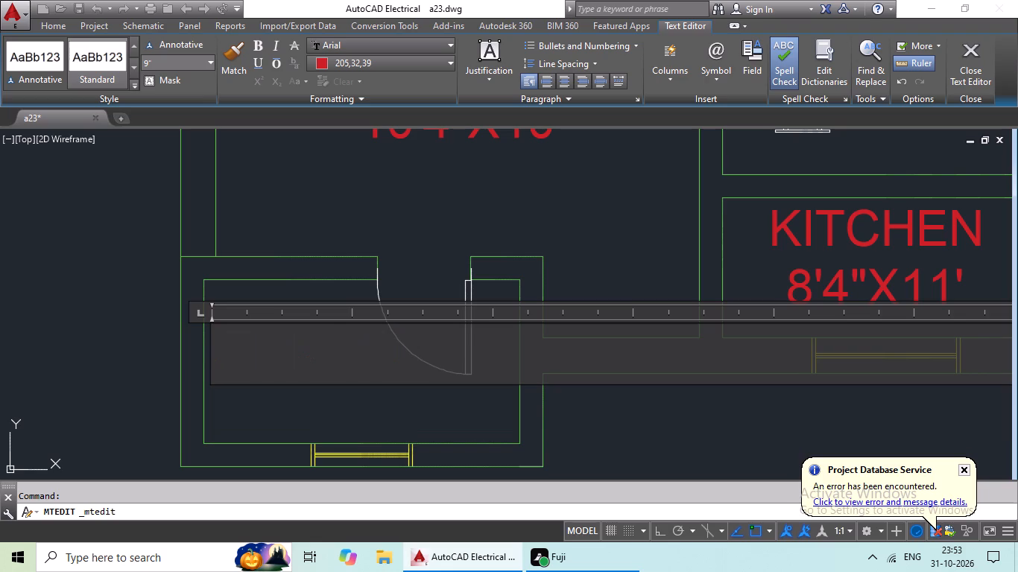
Enter DECK indented two spaces and, on a second line, 6'6"X3'6" in the emptied label, and finish editing it.
type("DEC")
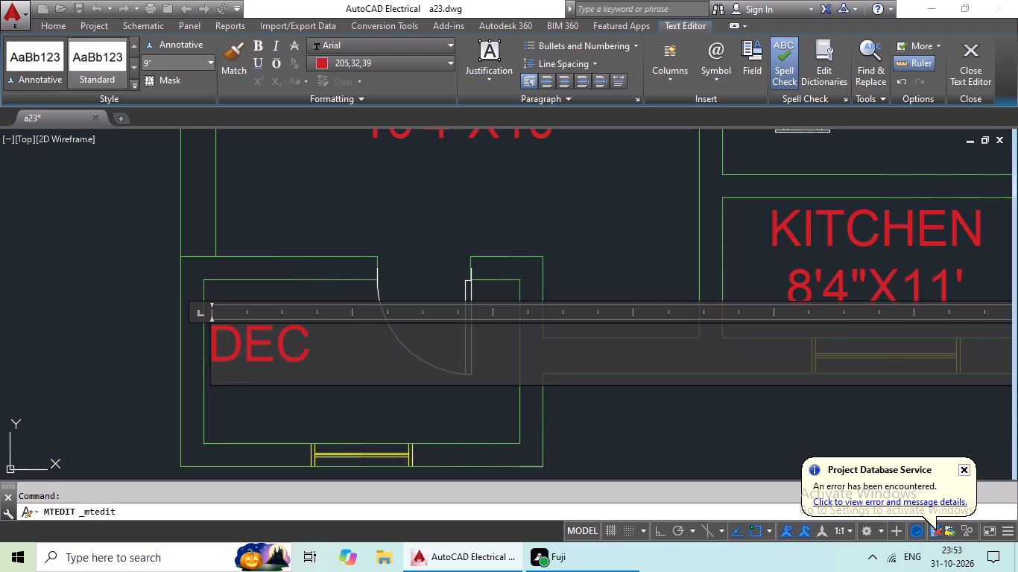
key("shift+k")
key("Return")
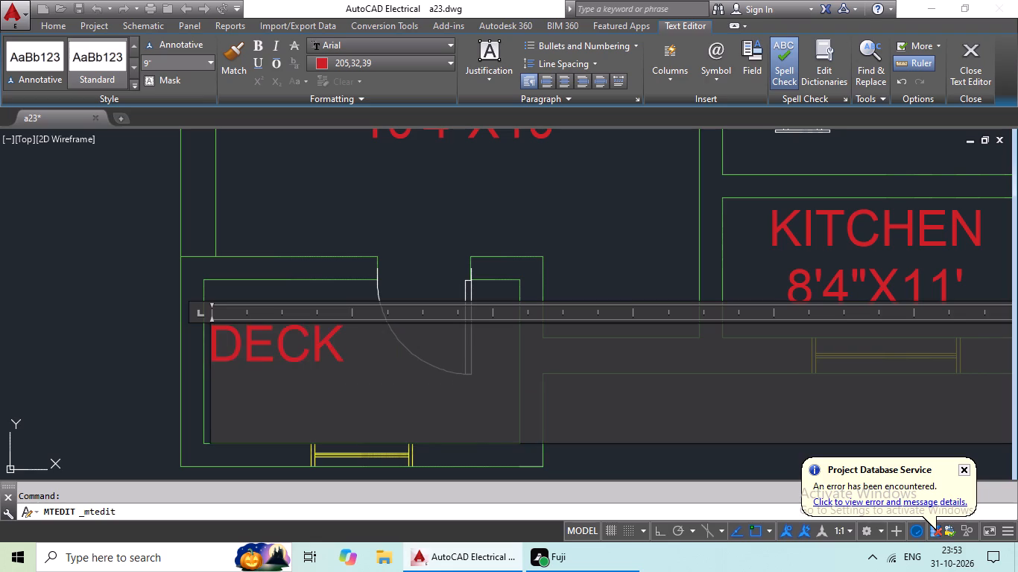
type("6'6")
key("apostrophe")
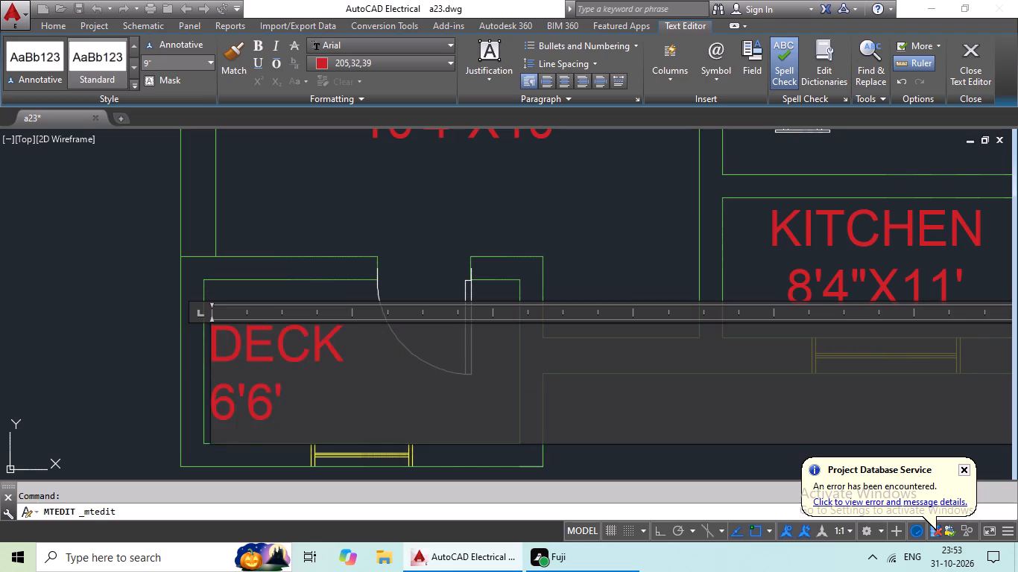
key("BackSpace")
key("apostrophe")
key("BackSpace")
key("shift+quotedbl")
key("shift+x")
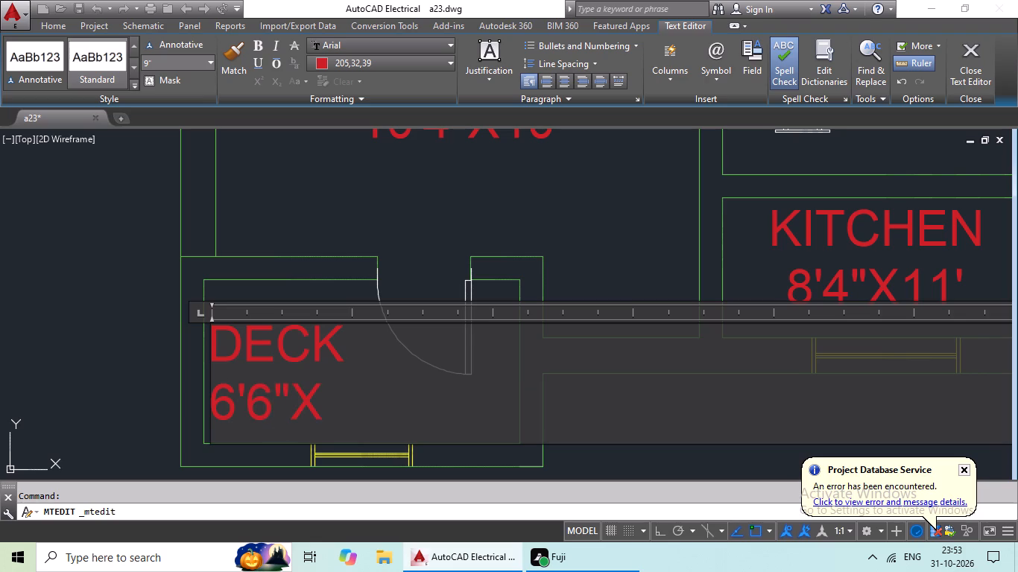
type("3'6\"")
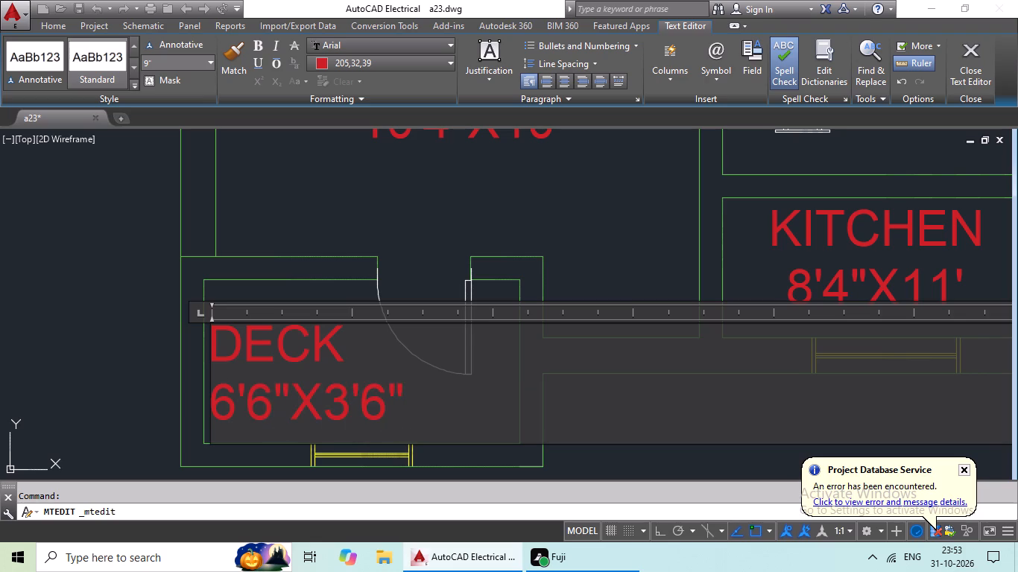
left_click(231, 349)
left_click(220, 345)
key("space")
key("space")
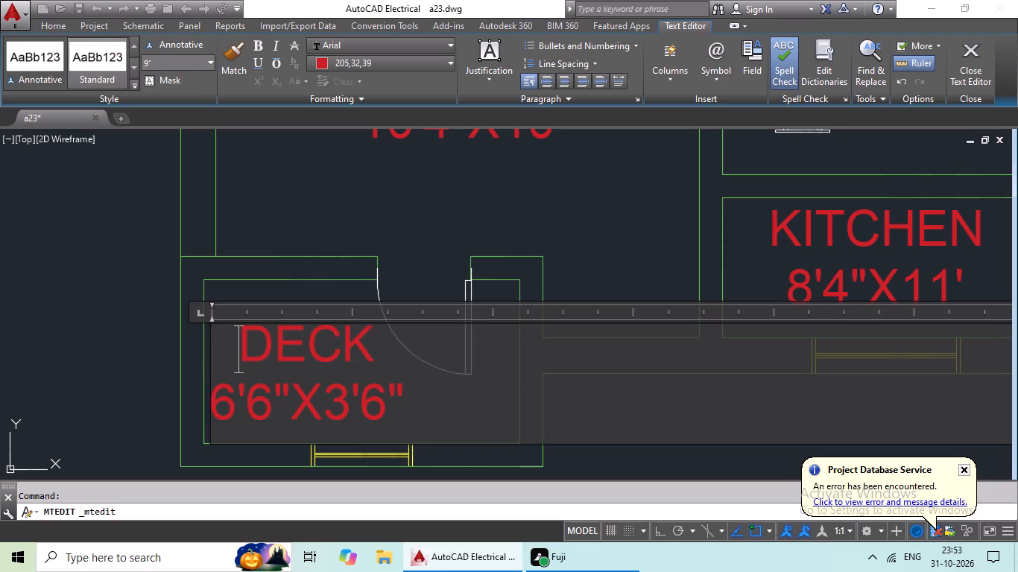
left_click(439, 228)
Open the KITCHEN label in the room just east of the 10'4"X10' bedroom for editing and delete its size text.
scroll(442, 235, "down", 3)
middle_click_drag(463, 251, 385, 379)
scroll(443, 322, "down", 2)
middle_click_drag(479, 266, 410, 378)
scroll(379, 151, "up", 4)
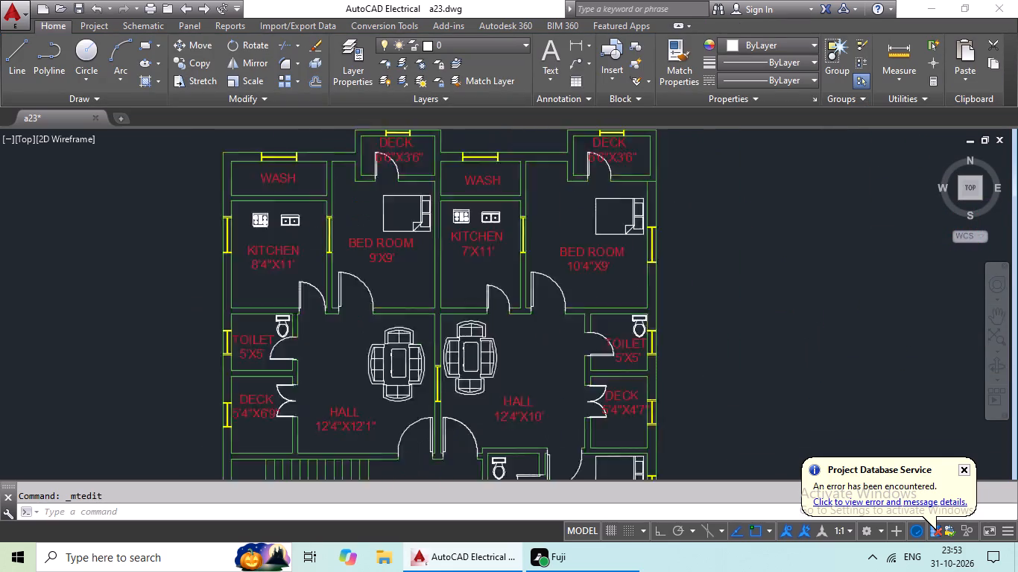
scroll(402, 170, "down", 4)
middle_click_drag(430, 311, 457, 178)
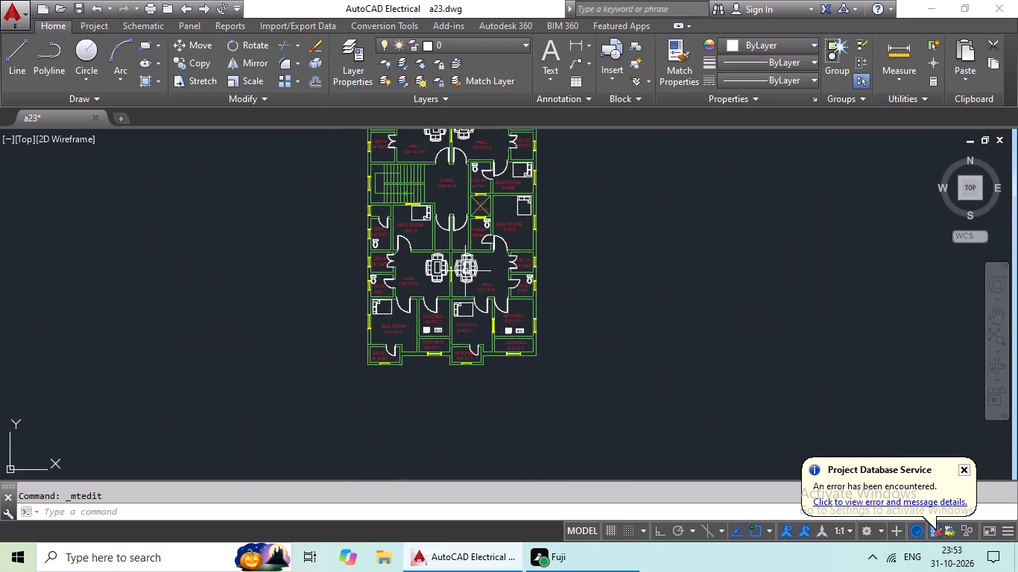
middle_click_drag(478, 326, 484, 294)
scroll(436, 288, "up", 2)
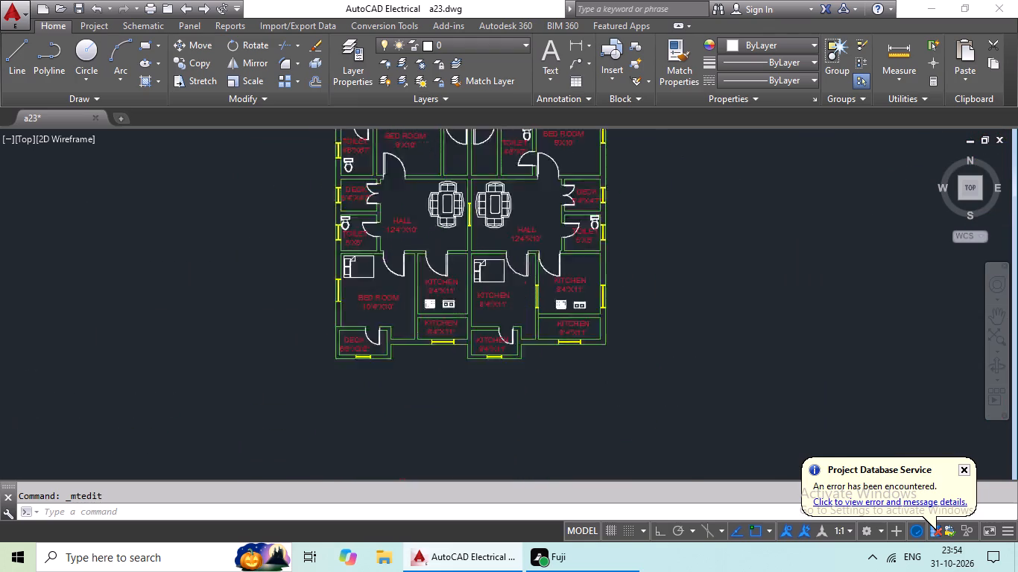
scroll(436, 288, "up", 2)
double_click(475, 260)
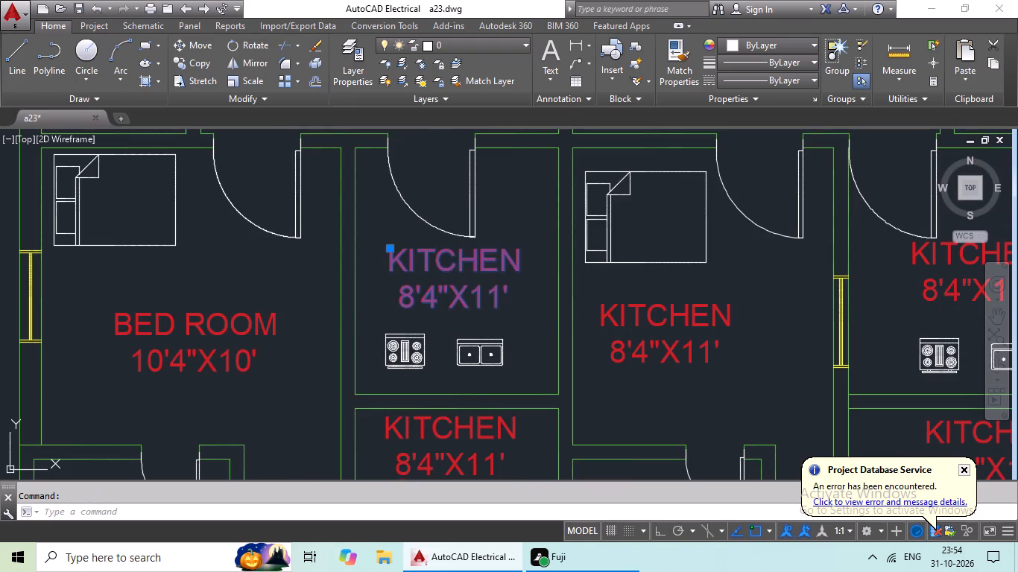
scroll(505, 273, "up", 3)
left_click_drag(538, 329, 539, 337)
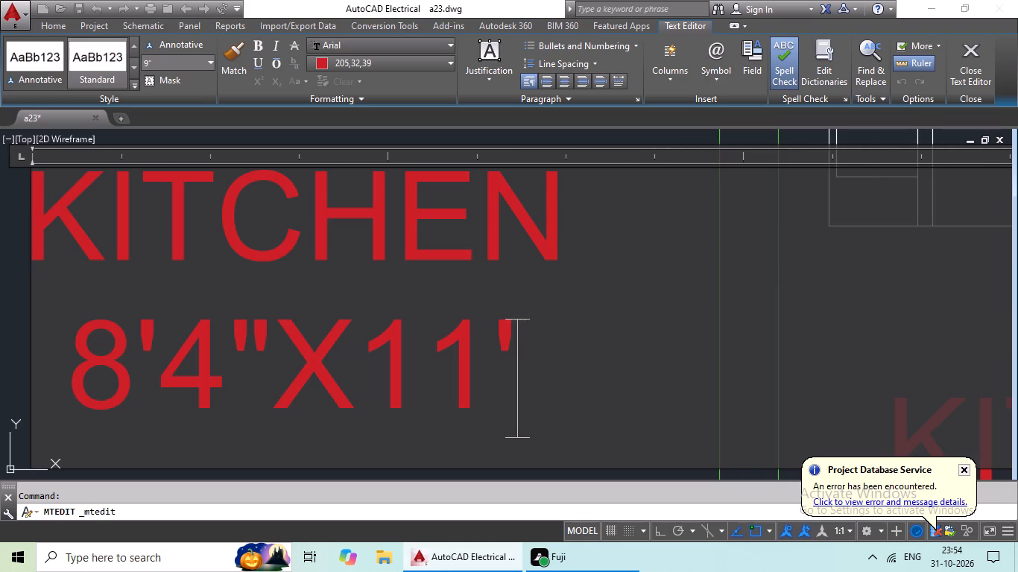
key("BackSpace")
key("BackSpace")
key("BackSpace")
key("BackSpace")
key("BackSpace")
key("BackSpace")
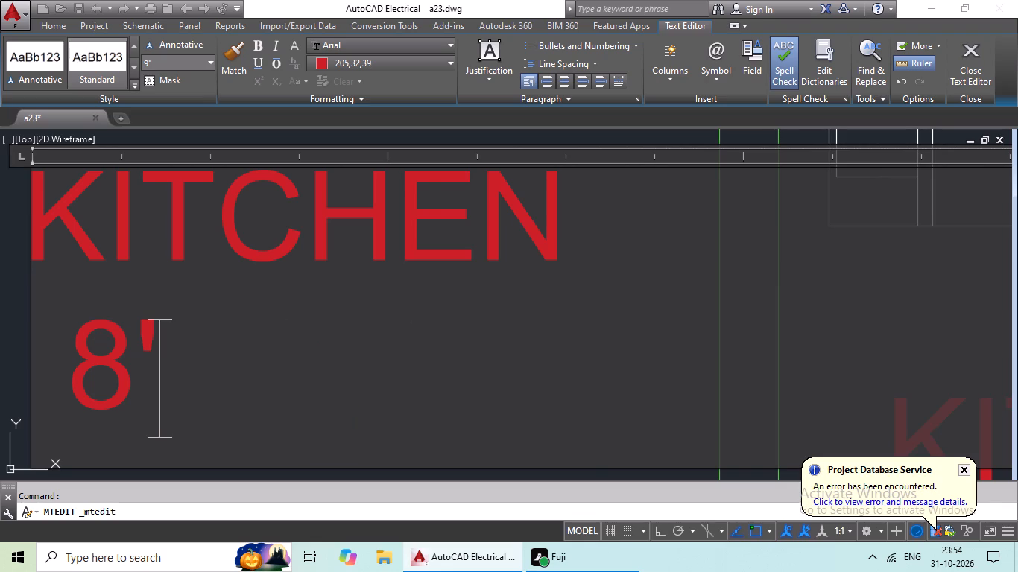
key("BackSpace")
key("BackSpace")
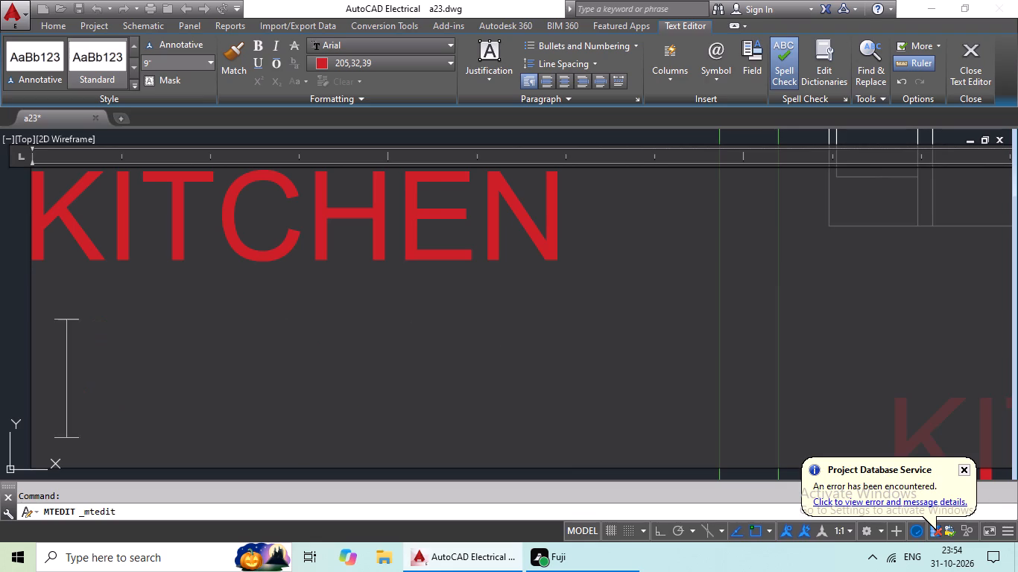
Enter 7'X12' as the kitchen's size, indent it two more spaces, and finish editing the label.
type("7'X")
type("12'")
left_click(60, 325)
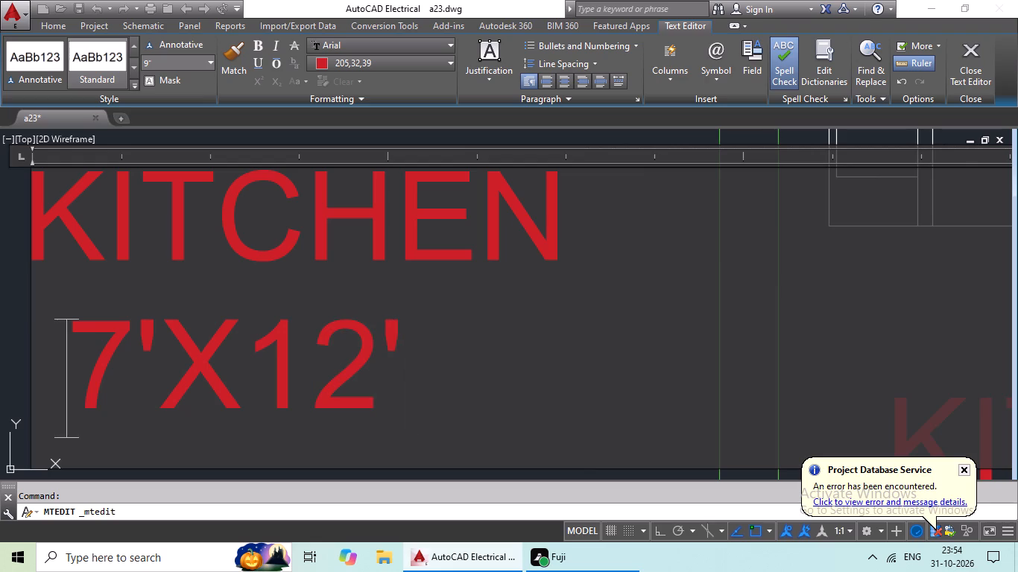
key("space")
key("space")
scroll(601, 253, "down", 1)
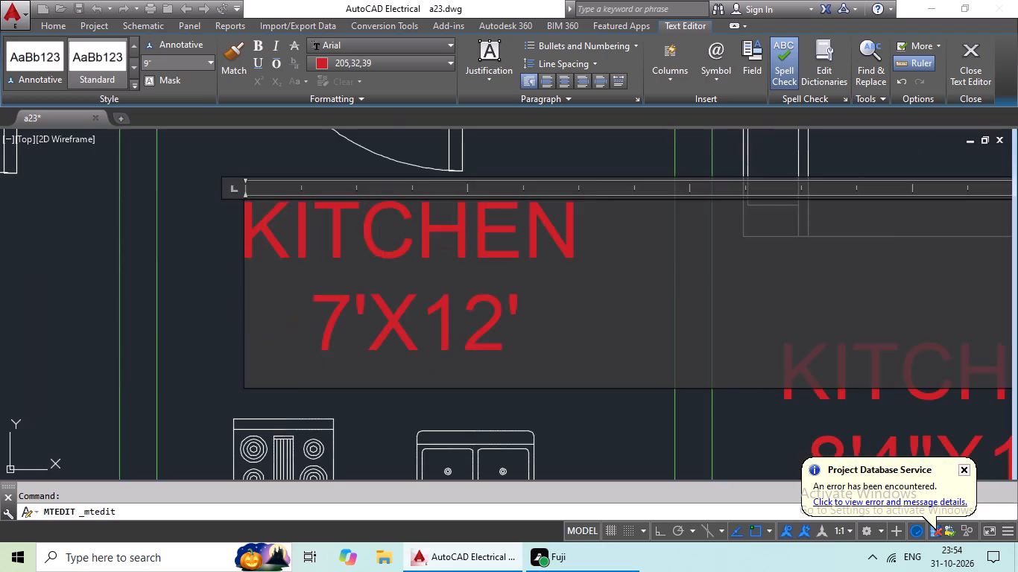
scroll(601, 253, "down", 1)
left_click(595, 178)
Open the KITCHEN label in the small room directly south of the 7'X12' kitchen for editing and clear all its text.
scroll(601, 258, "down", 2)
middle_click_drag(601, 260, 479, 296)
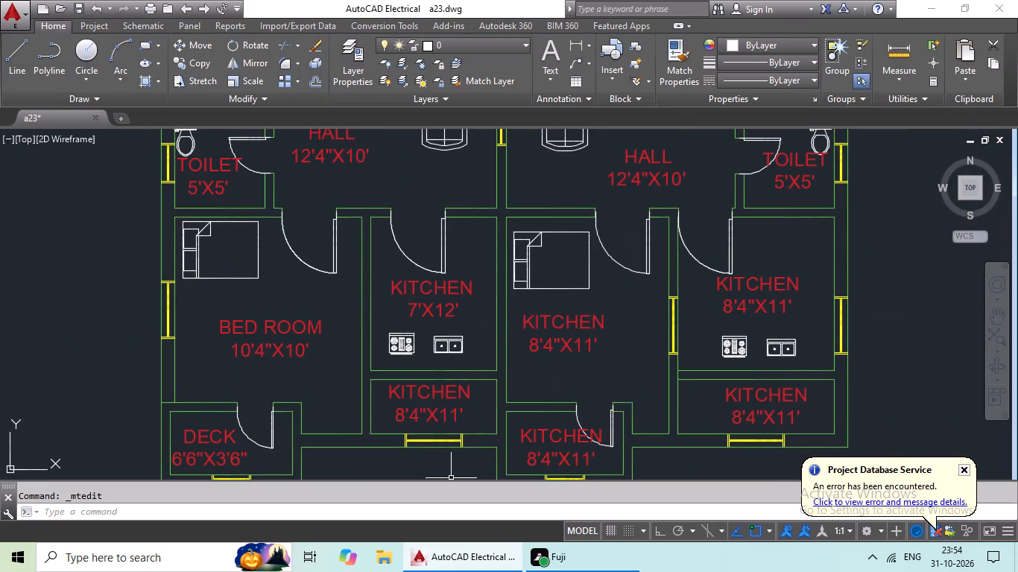
middle_click_drag(426, 402, 439, 327)
double_click(437, 330)
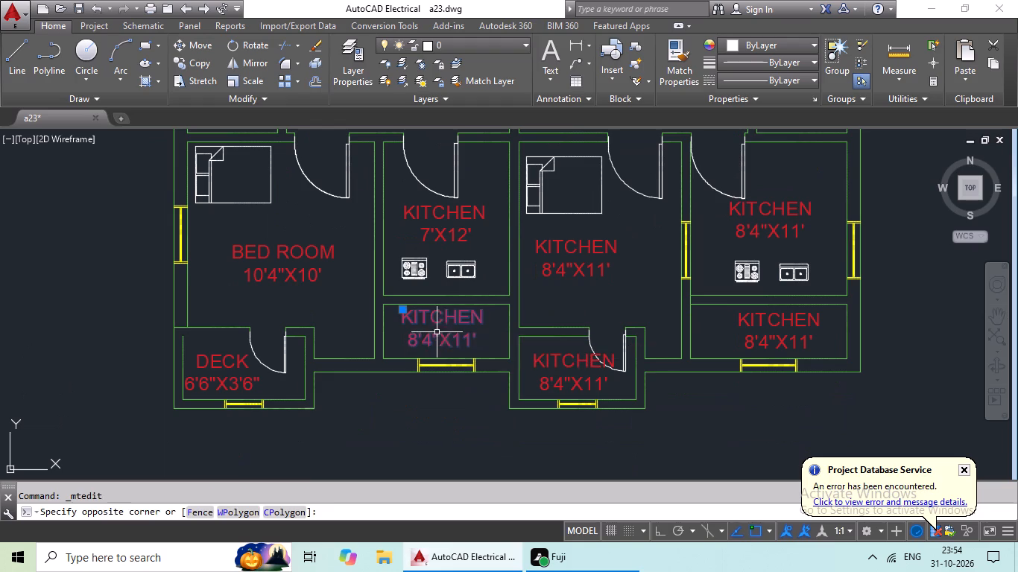
left_click(443, 347)
double_click(443, 347)
left_click(490, 352)
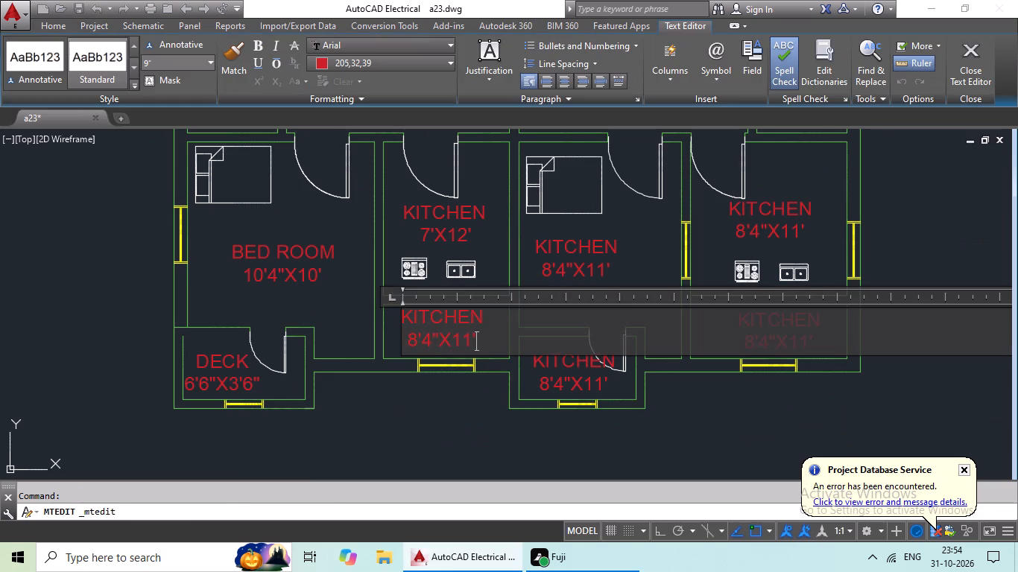
key("BackSpace")
key("BackSpace")
key("BackSpace")
key("BackSpace")
key("BackSpace")
key("BackSpace")
key("BackSpace")
key("BackSpace")
key("BackSpace")
key("BackSpace")
key("BackSpace")
key("BackSpace")
key("BackSpace")
key("BackSpace")
key("BackSpace")
key("BackSpace")
key("BackSpace")
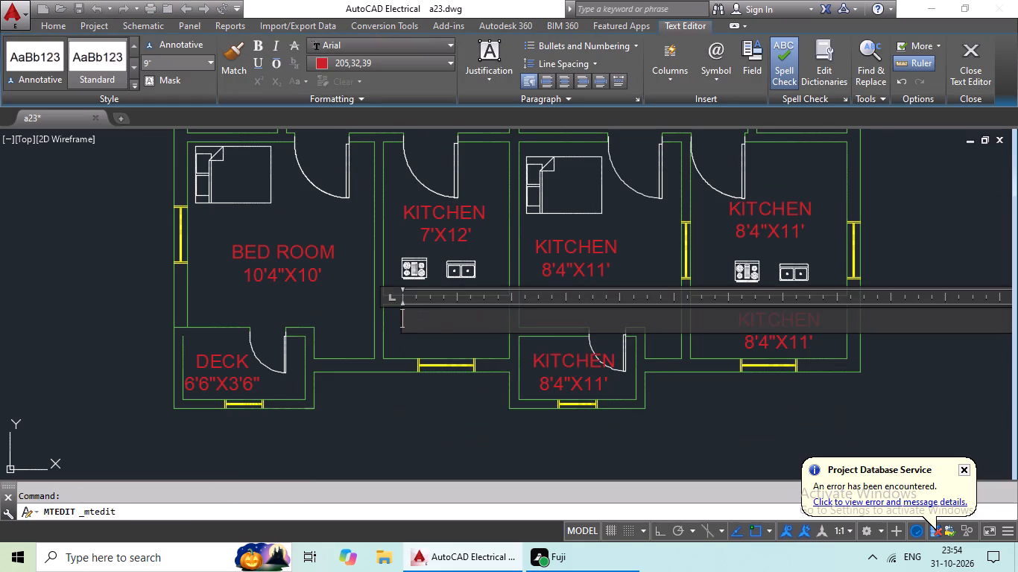
Enter WASH in the emptied label and finish editing it.
type("WASH")
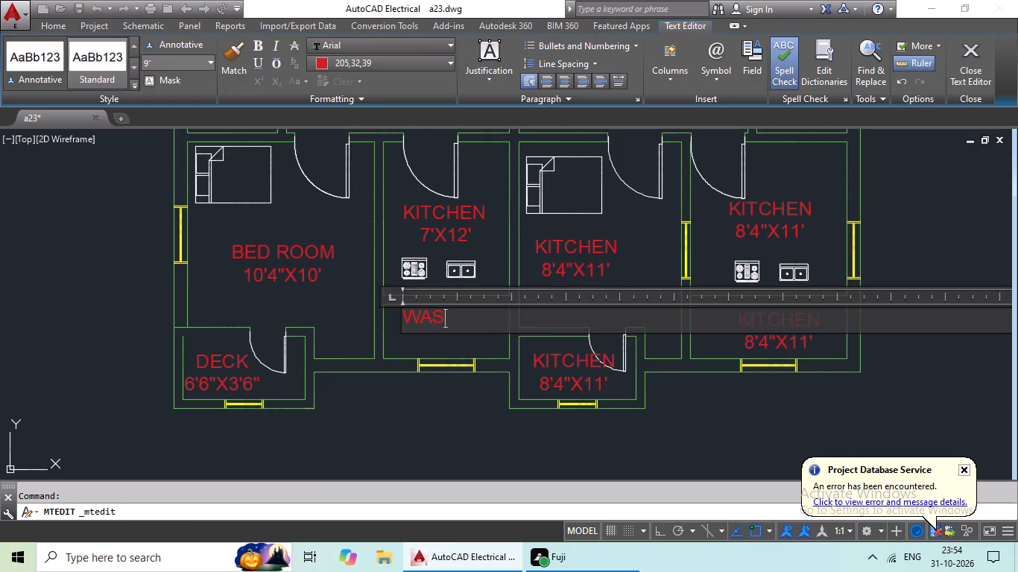
left_click(470, 408)
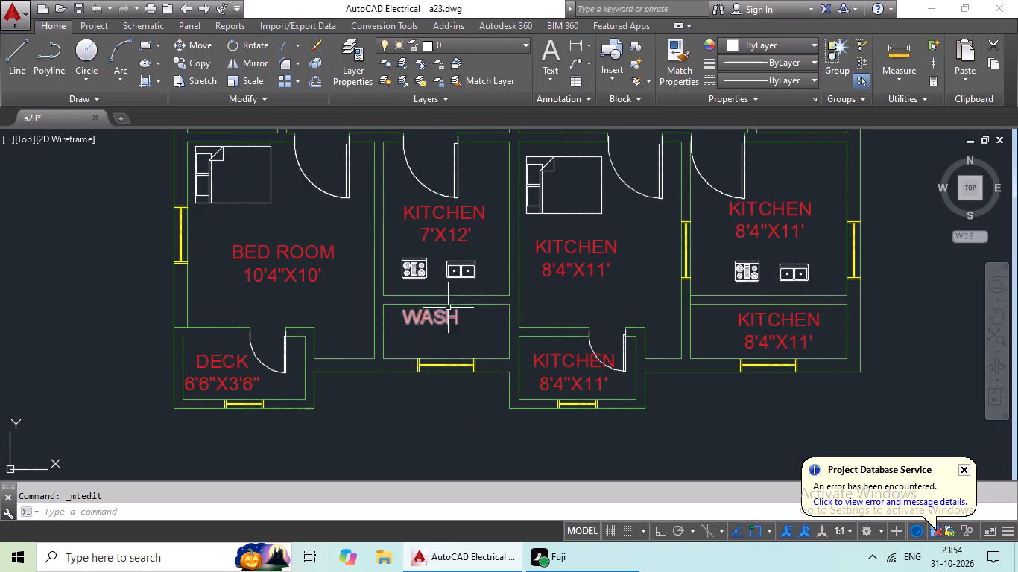
Move the WASH label slightly south so it sits midway between its room's north and south walls.
left_click(439, 316)
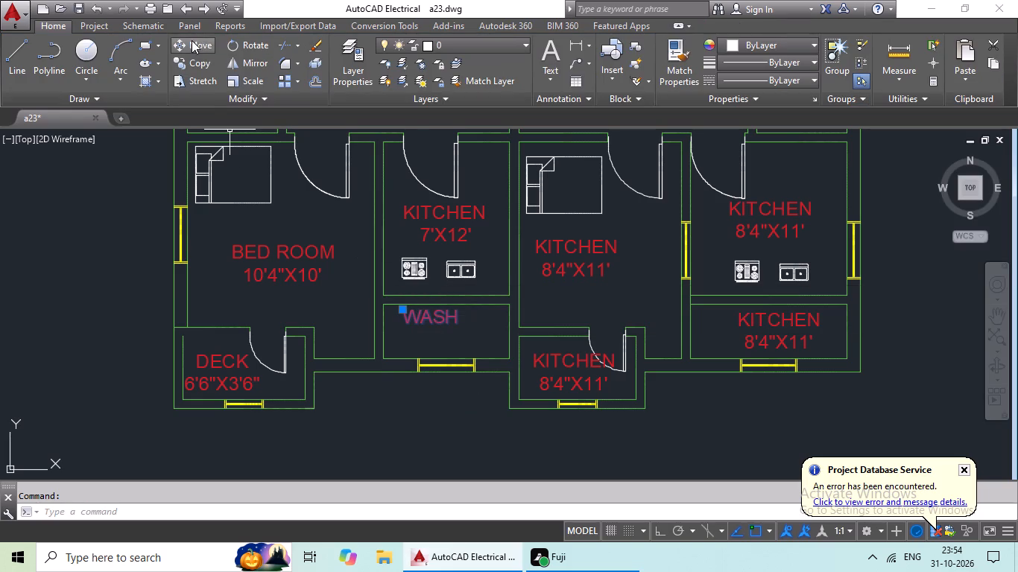
left_click_drag(192, 40, 194, 62)
left_click(195, 42)
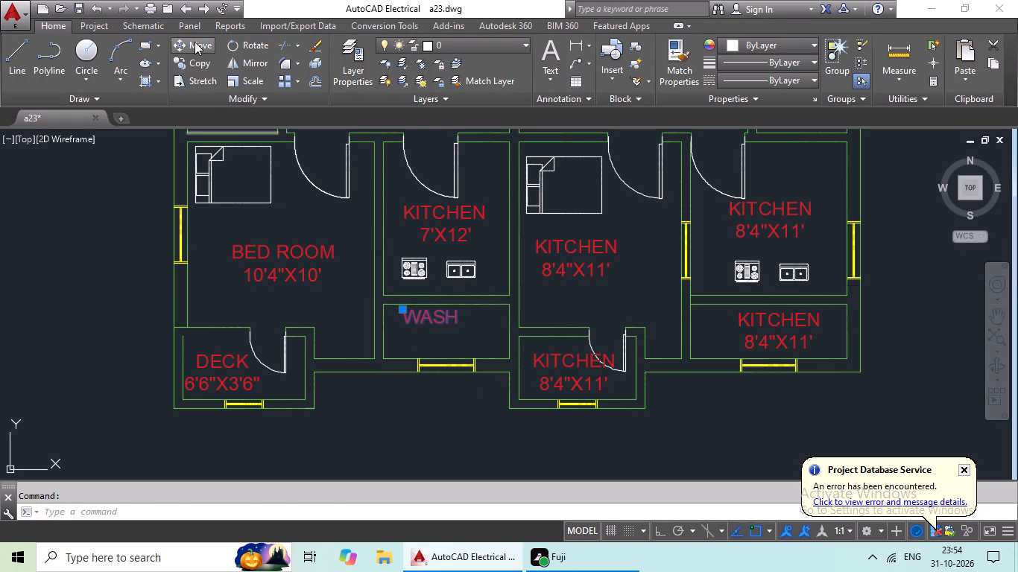
left_click_drag(423, 320, 425, 331)
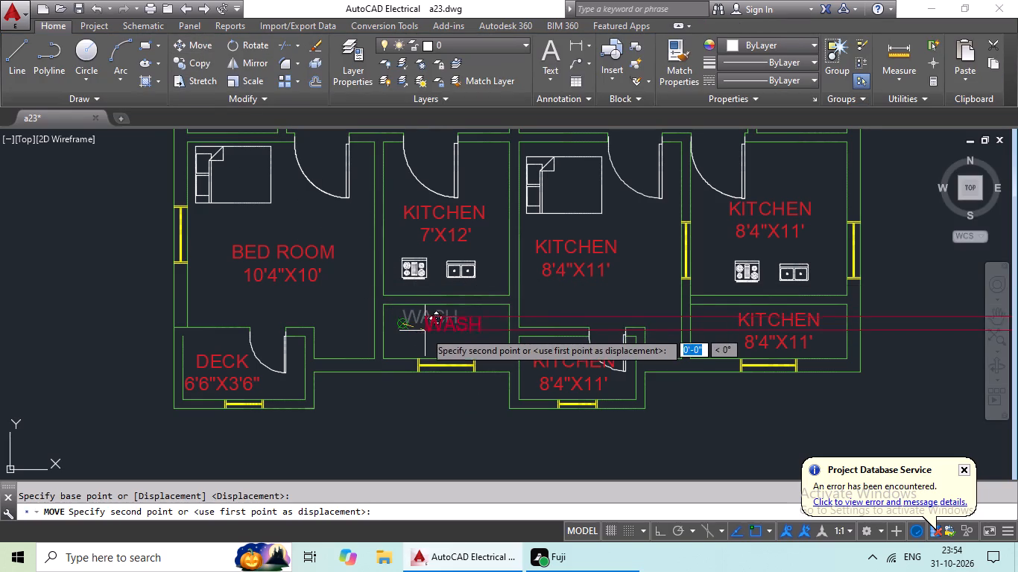
left_click_drag(425, 331, 406, 338)
left_click(406, 338)
Open the KITCHEN label in the room with the bed east of the 7'X12' kitchen for editing and clear all its text.
scroll(458, 334, "down", 2)
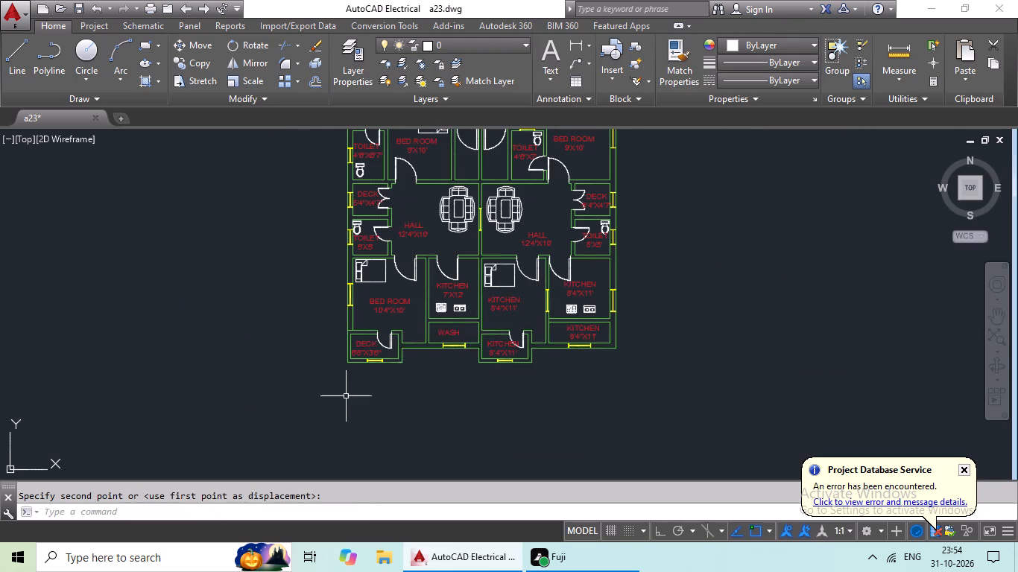
scroll(543, 314, "up", 2)
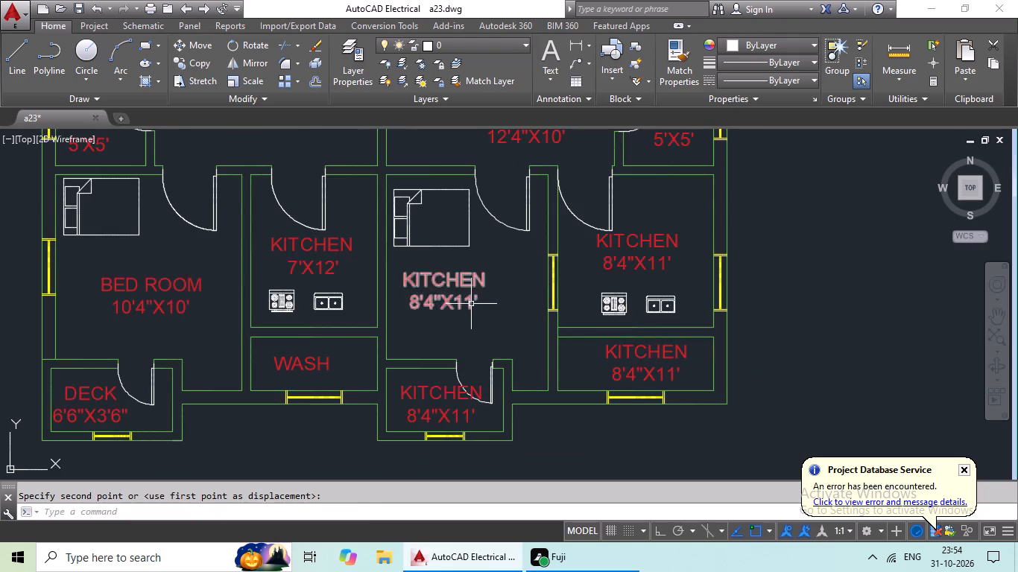
double_click(446, 272)
scroll(484, 295, "up", 1)
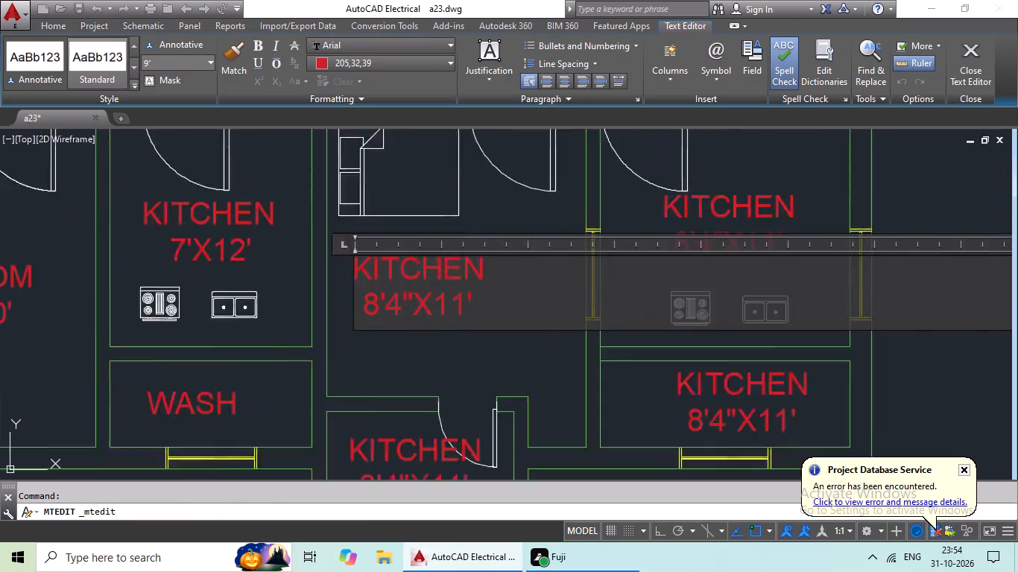
scroll(484, 295, "up", 1)
left_click(501, 310)
key("BackSpace")
key("BackSpace")
key("BackSpace")
key("BackSpace")
key("BackSpace")
key("BackSpace")
key("BackSpace")
key("BackSpace")
key("BackSpace")
key("BackSpace")
key("BackSpace")
key("BackSpace")
key("BackSpace")
key("BackSpace")
key("BackSpace")
key("BackSpace")
key("BackSpace")
key("BackSpace")
key("BackSpace")
key("BackSpace")
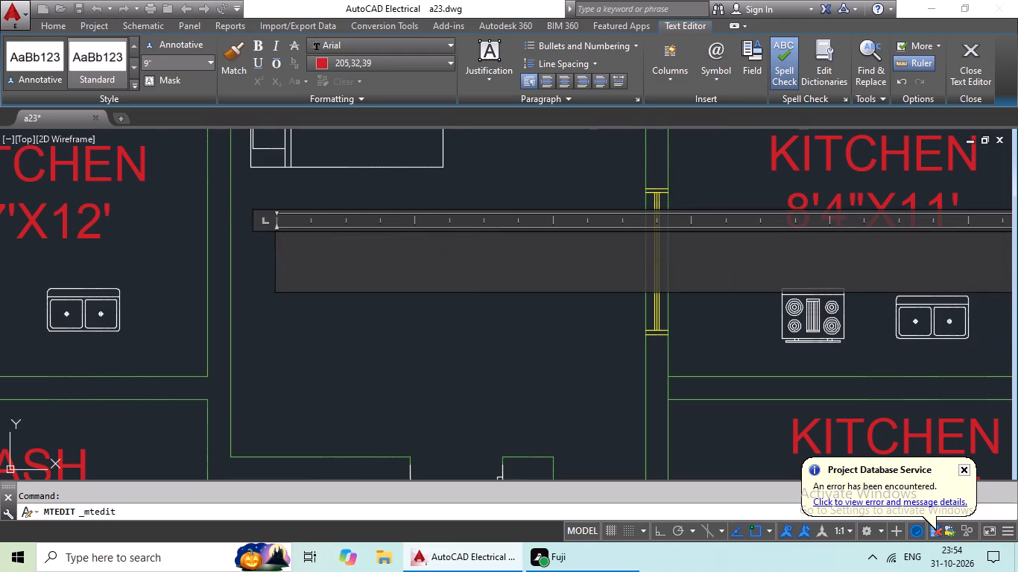
Enter BED ROOM and, on a second line indented five spaces, 9'X10' in the emptied label, and finish editing it.
type("BED ROOM")
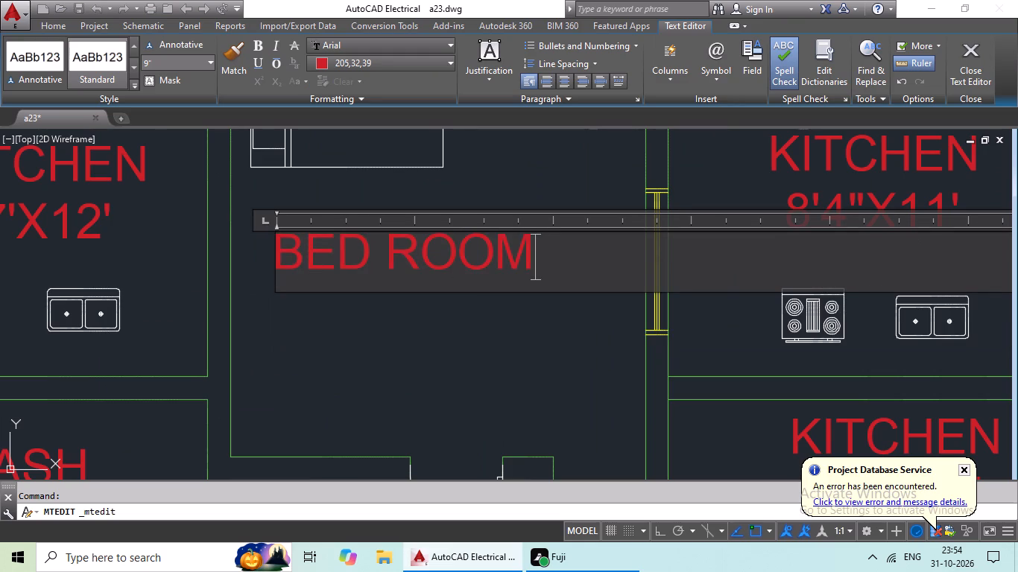
key("shift+Return")
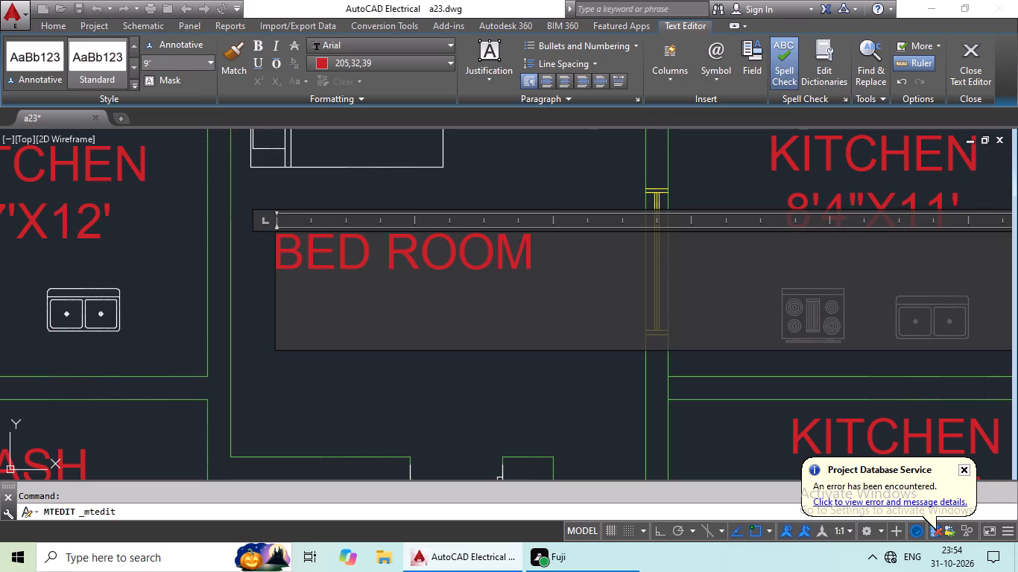
type("9'X")
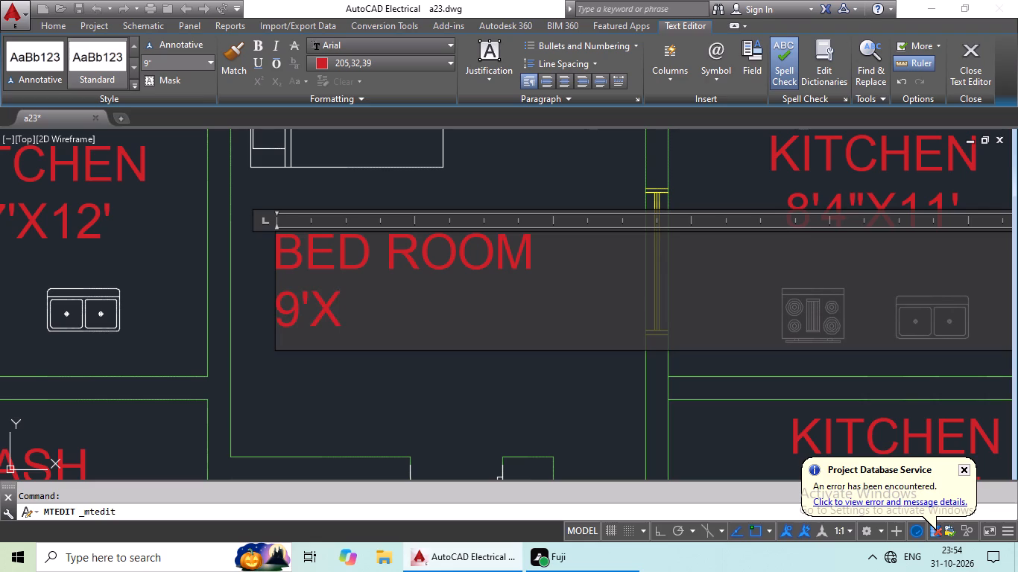
type("10'")
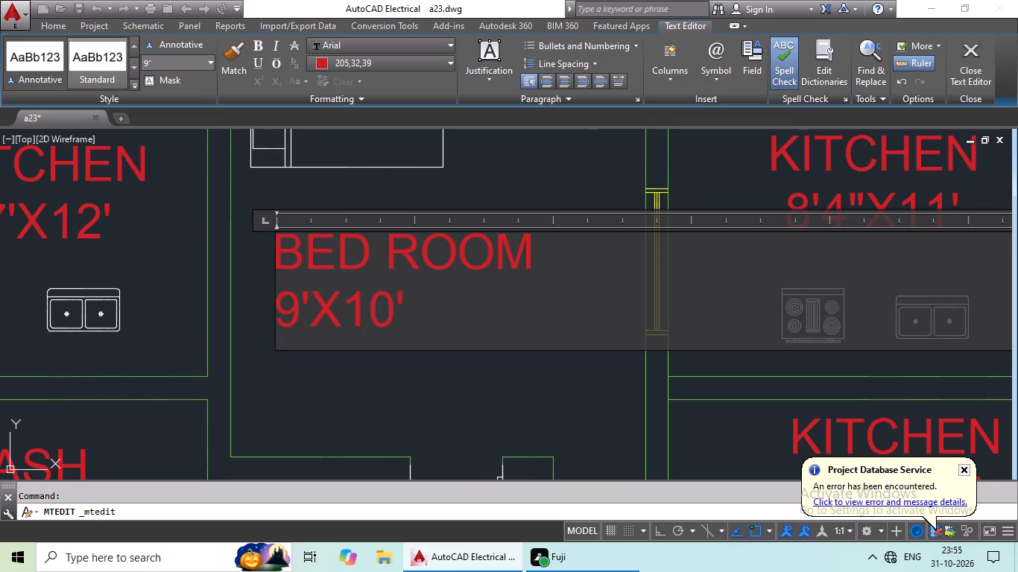
left_click(279, 312)
key("space")
key("space")
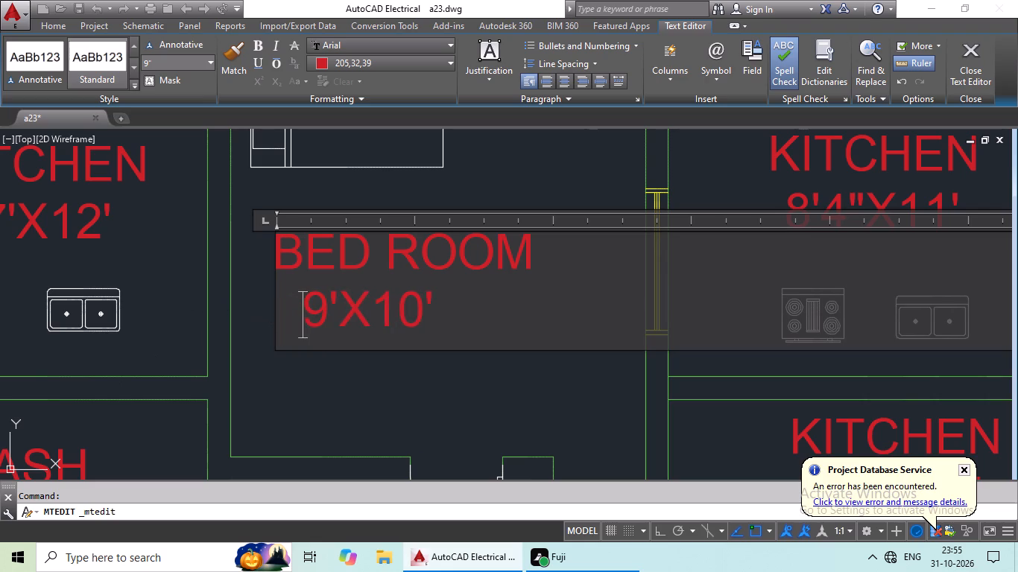
key("space")
key("space")
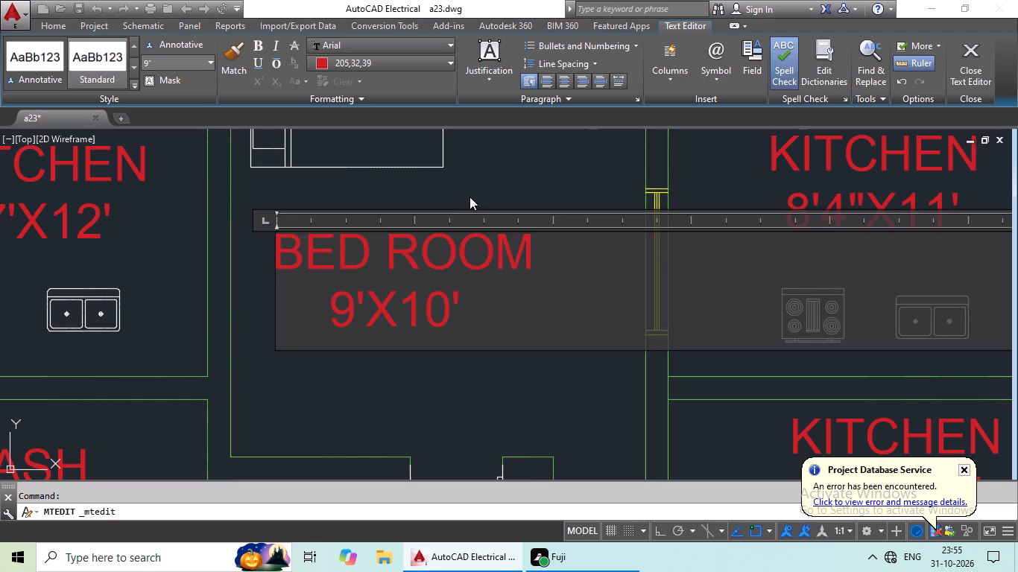
key("space")
left_click(477, 192)
Open the KITCHEN label in the small single-door room south of the 9'X10' bedroom for editing and clear all its text.
scroll(490, 217, "down", 2)
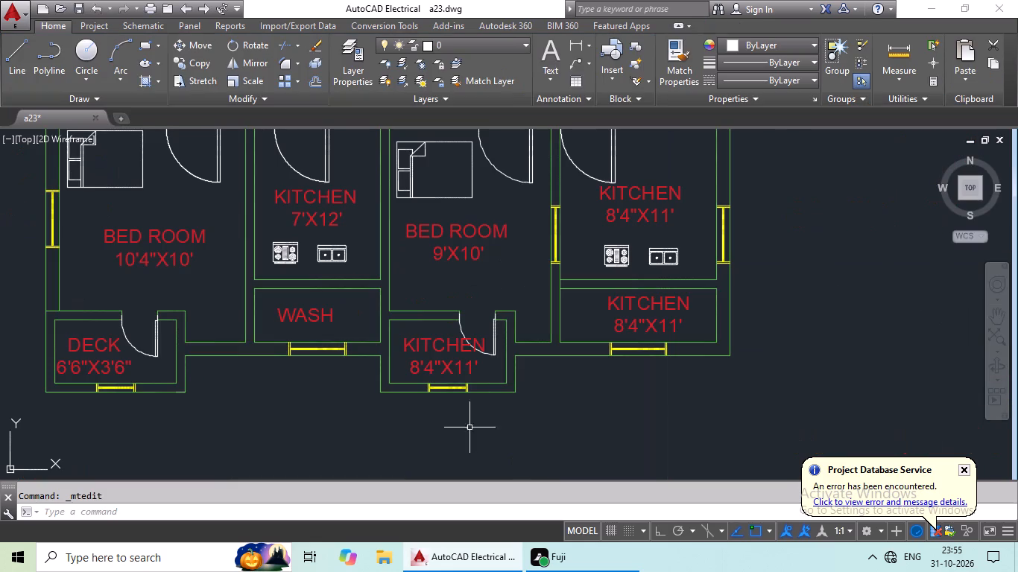
double_click(450, 344)
scroll(456, 363, "up", 3)
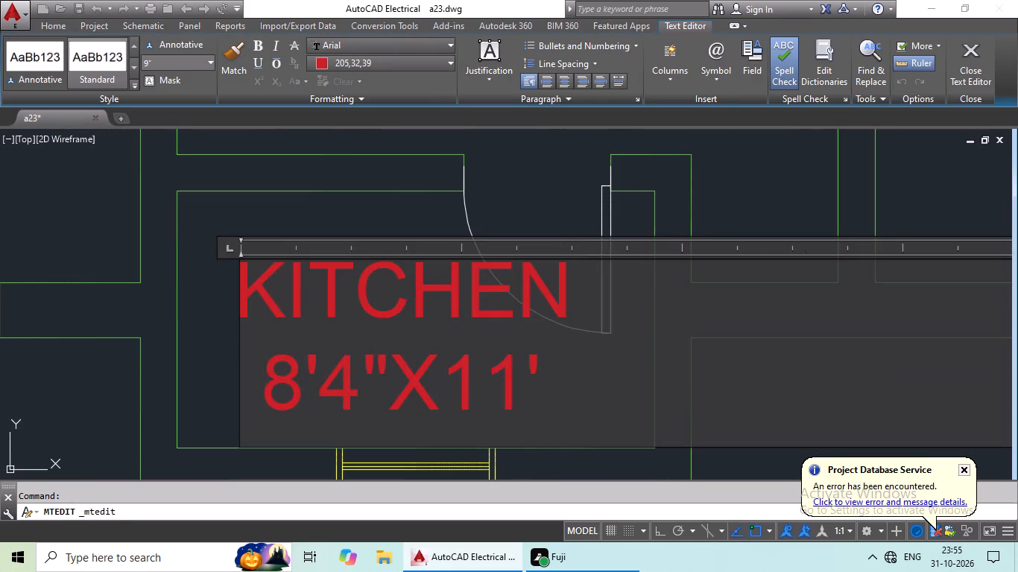
left_click(522, 383)
left_click(592, 376)
key("BackSpace")
key("BackSpace")
key("BackSpace")
key("BackSpace")
key("BackSpace")
key("BackSpace")
key("BackSpace")
key("BackSpace")
key("BackSpace")
key("BackSpace")
key("BackSpace")
key("BackSpace")
key("BackSpace")
key("BackSpace")
key("BackSpace")
key("BackSpace")
key("BackSpace")
key("BackSpace")
key("BackSpace")
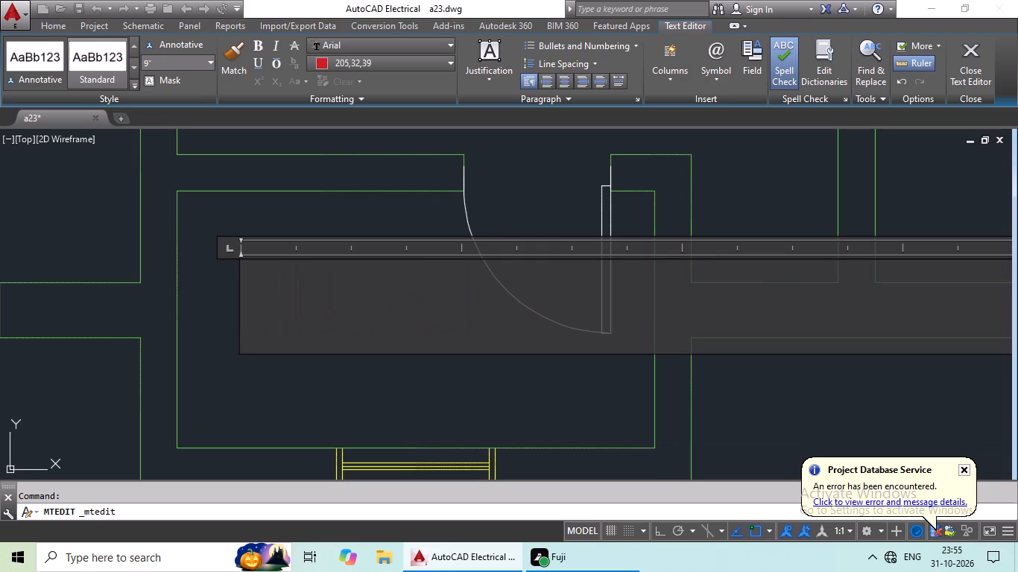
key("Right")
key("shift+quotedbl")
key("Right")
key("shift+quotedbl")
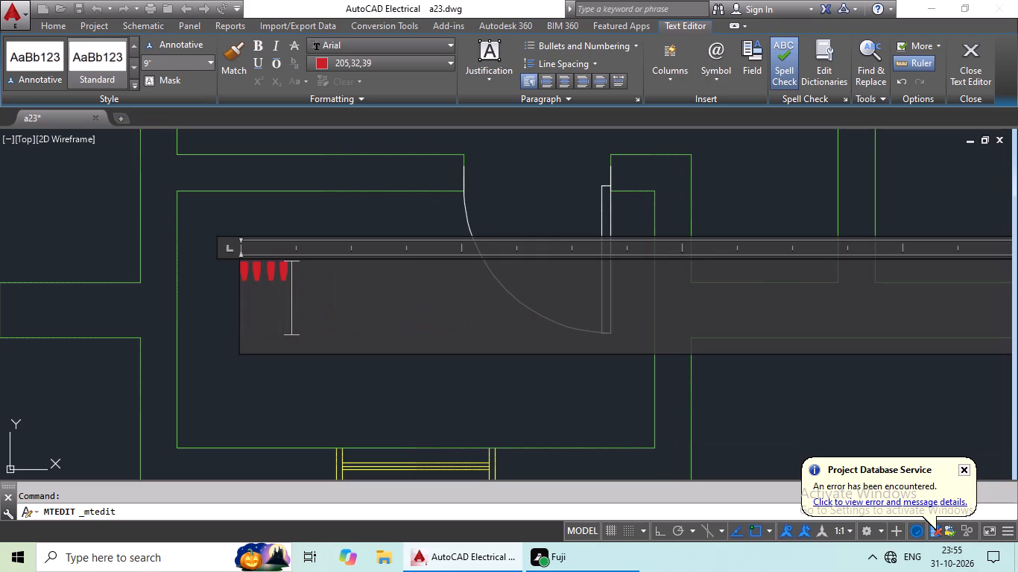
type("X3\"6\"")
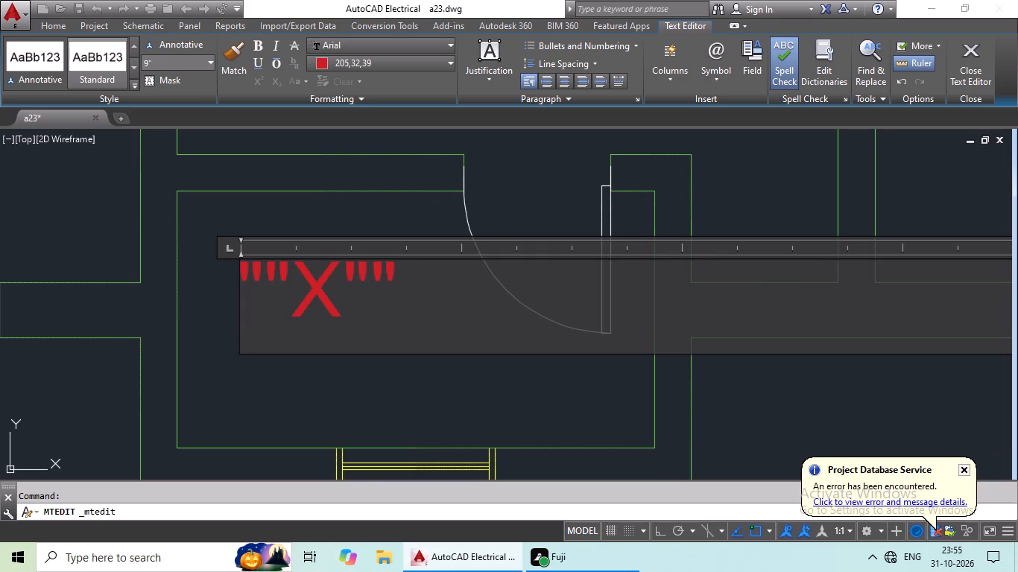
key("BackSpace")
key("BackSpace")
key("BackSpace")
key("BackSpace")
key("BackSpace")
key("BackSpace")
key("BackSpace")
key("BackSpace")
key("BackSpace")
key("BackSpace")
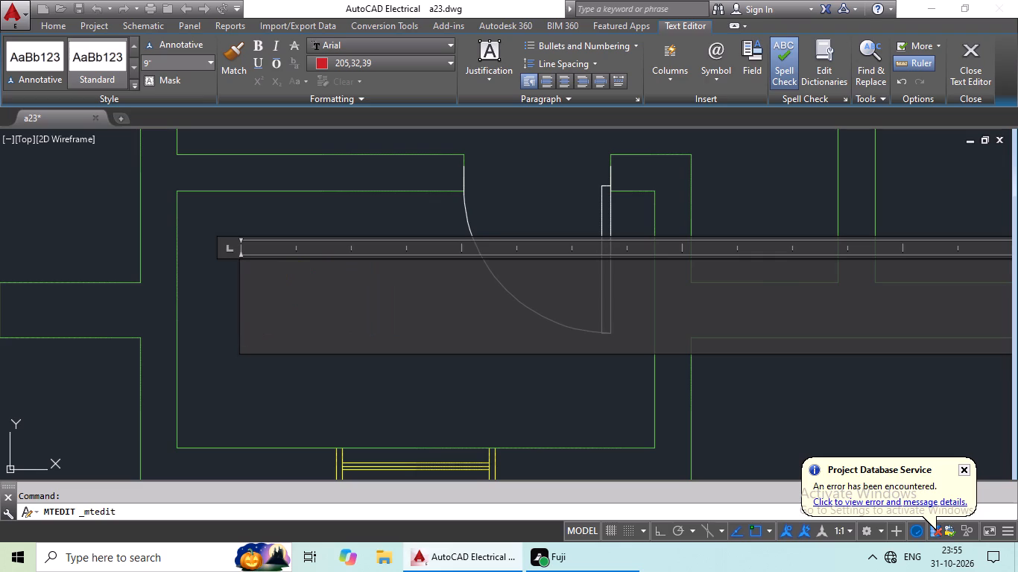
Enter DECK, indented two spaces, and 6'6"X3'6" on a second line in the emptied label, and finish editing it.
type("DECK")
key("Return")
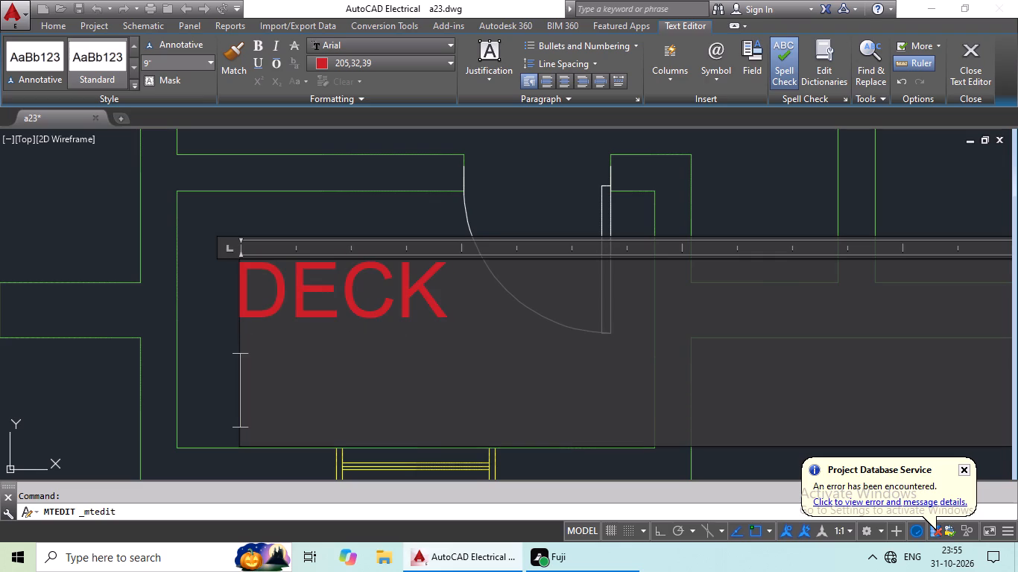
type("6'6\"X3'6\"")
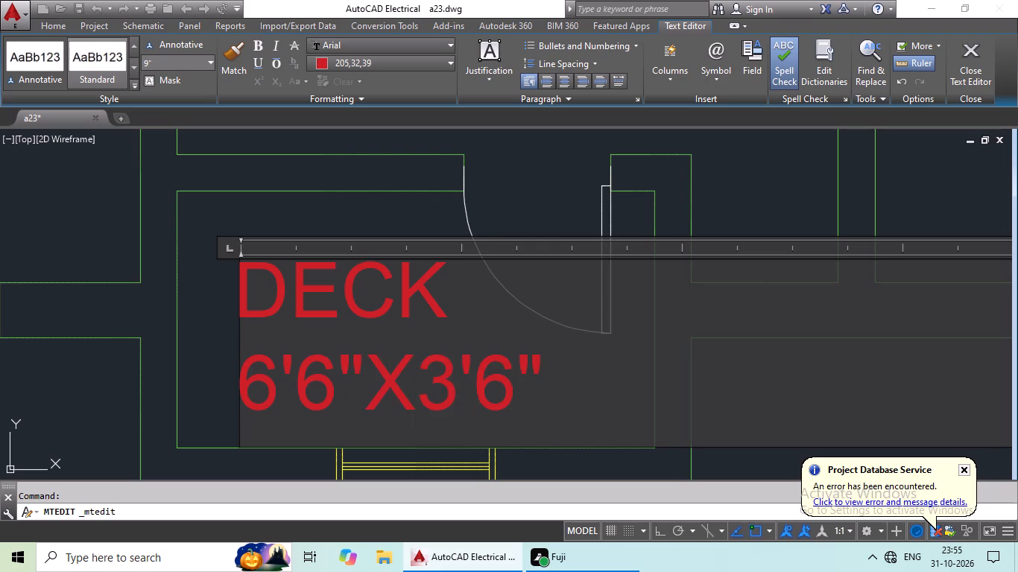
left_click(244, 315)
key("space")
key("space")
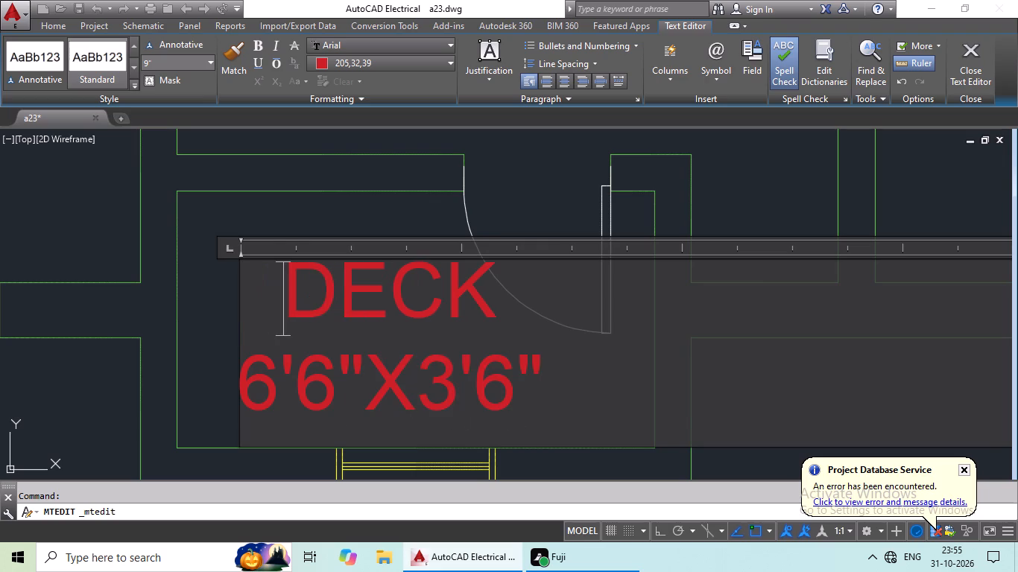
left_click(480, 193)
Change the size in the KITCHEN label of the room with the stove and sink east of the 9'X10' bedroom to 8'4"X12'.
scroll(520, 206, "down", 2)
middle_click_drag(561, 216, 445, 242)
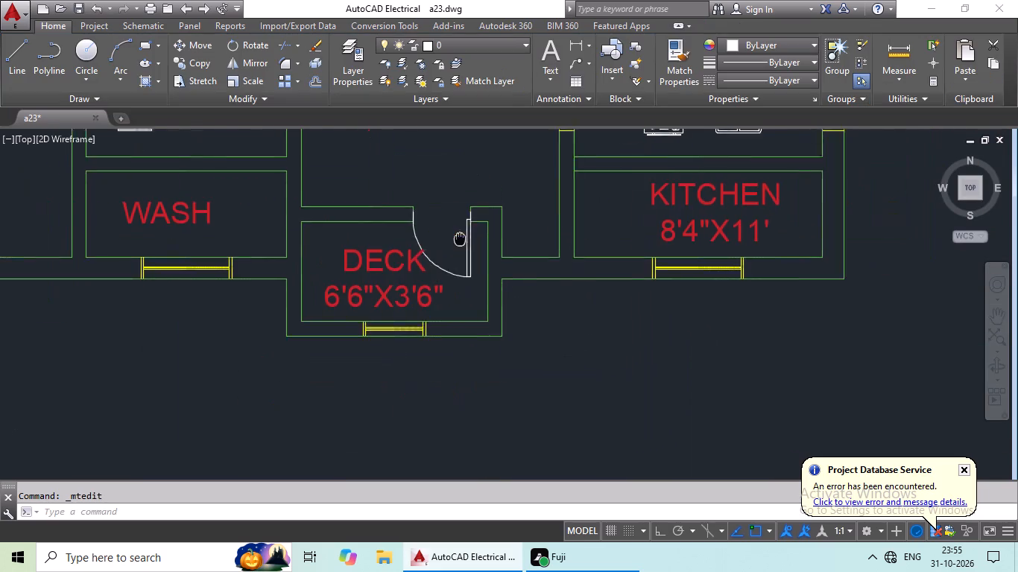
middle_click_drag(568, 220, 502, 282)
middle_click_drag(455, 190, 408, 307)
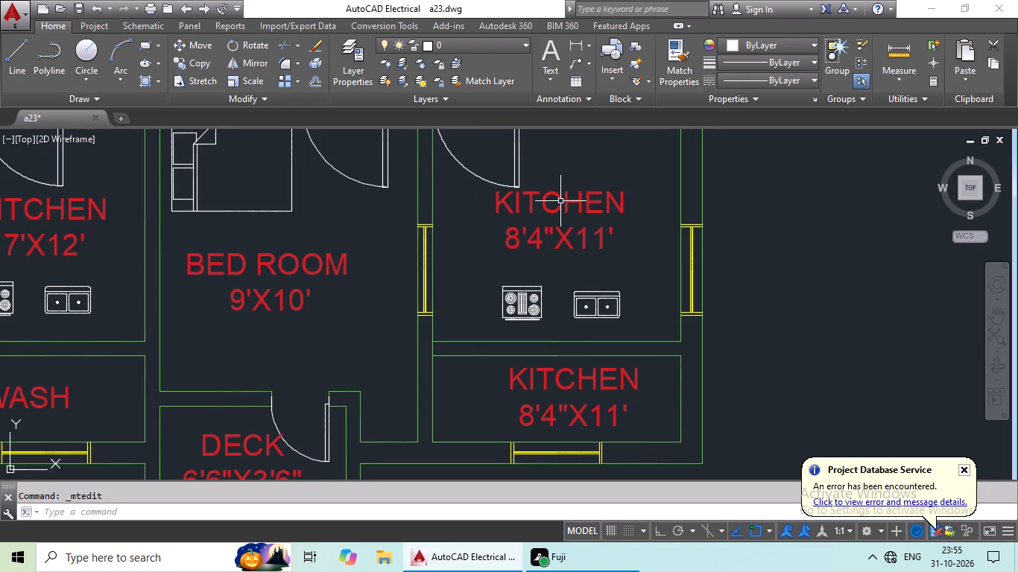
scroll(560, 201, "down", 1)
middle_click_drag(571, 170, 546, 229)
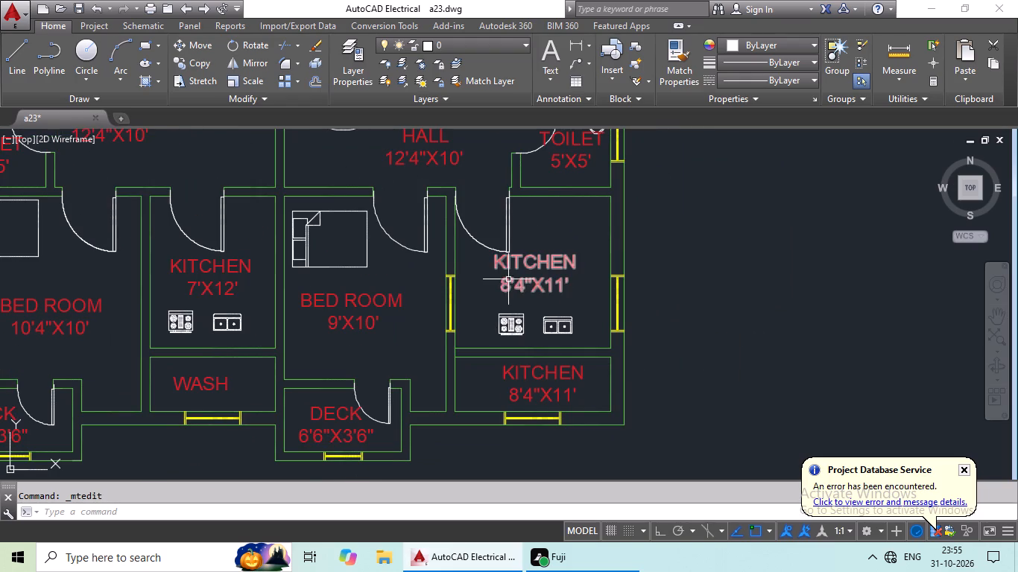
double_click(555, 268)
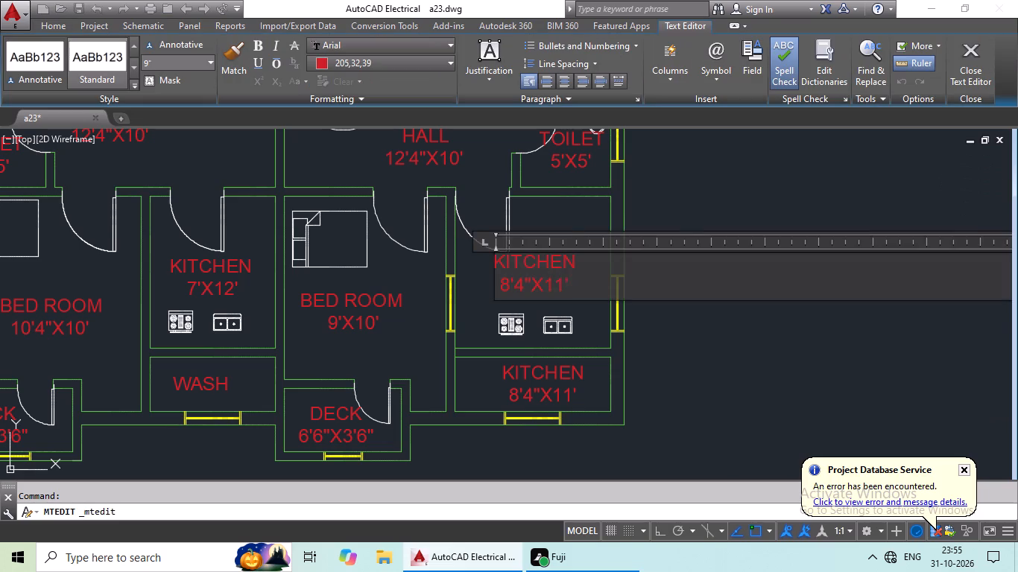
scroll(564, 285, "up", 2)
left_click(588, 293)
left_click(558, 277)
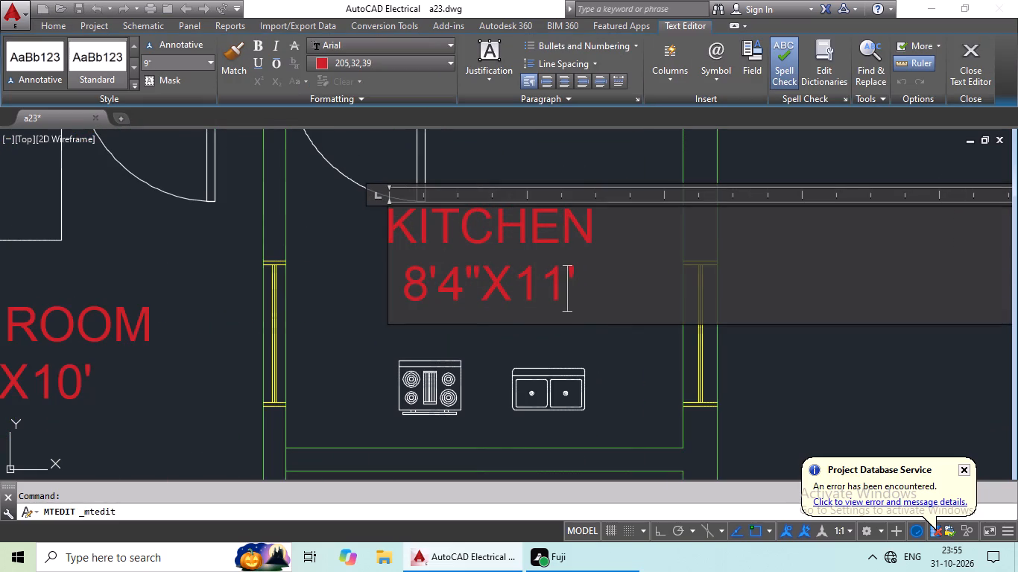
key("BackSpace")
key("2")
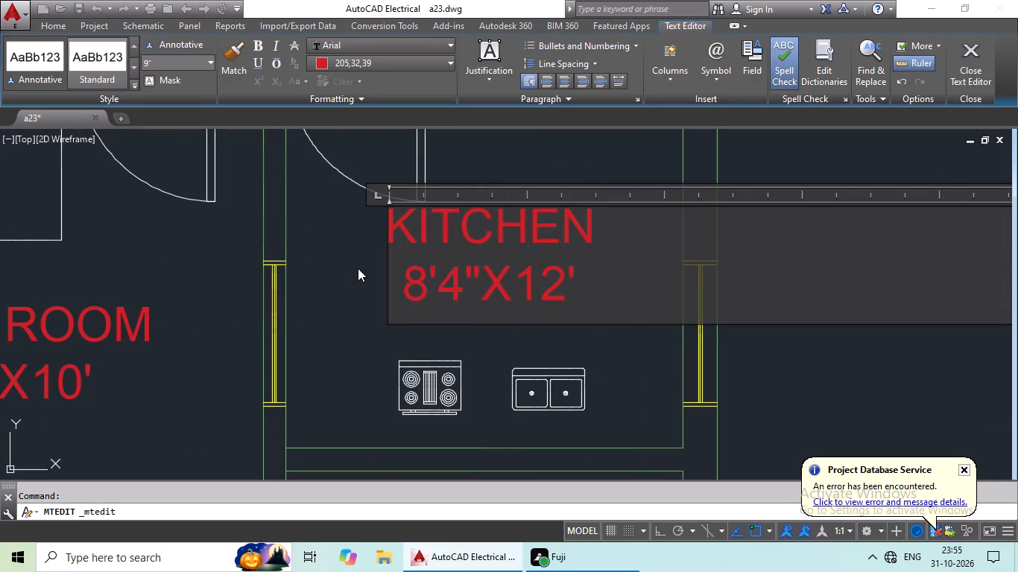
left_click(350, 270)
Replace all text of the KITCHEN label in the small room south of the 8'4"X12' kitchen with WASH.
scroll(383, 270, "down", 1)
middle_click_drag(384, 270, 396, 196)
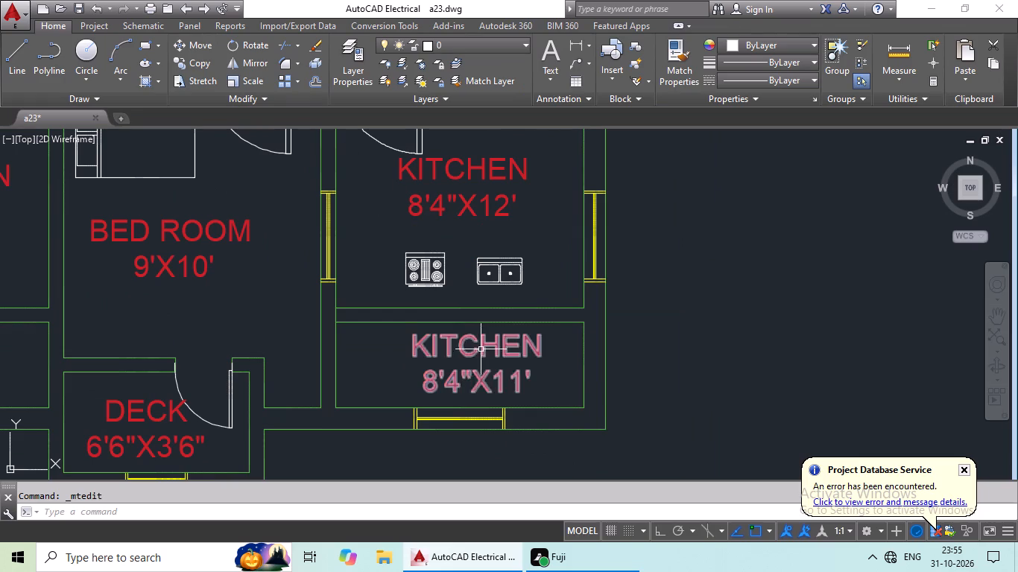
double_click(481, 349)
scroll(556, 388, "up", 2)
left_click(550, 383)
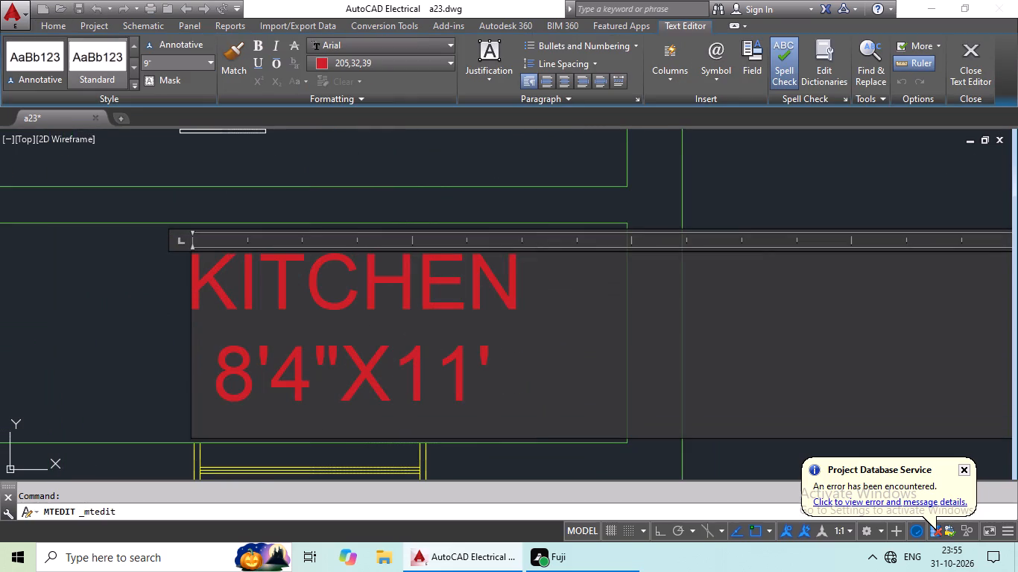
key("BackSpace")
key("BackSpace")
key("BackSpace")
key("BackSpace")
key("BackSpace")
key("BackSpace")
key("BackSpace")
key("BackSpace")
key("BackSpace")
key("BackSpace")
key("BackSpace")
key("BackSpace")
key("BackSpace")
key("BackSpace")
key("BackSpace")
key("BackSpace")
key("BackSpace")
key("BackSpace")
key("BackSpace")
key("BackSpace")
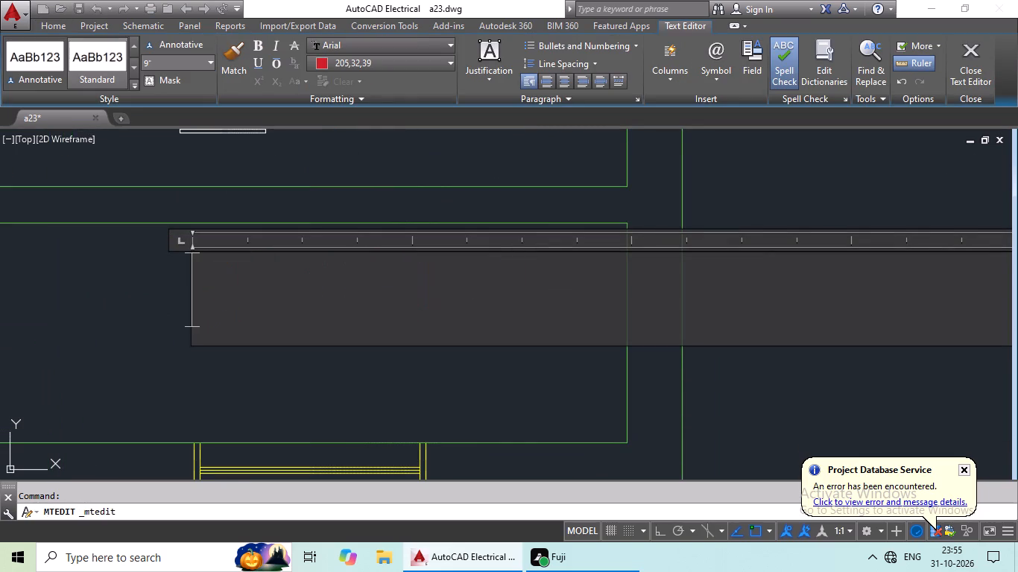
type("WASH")
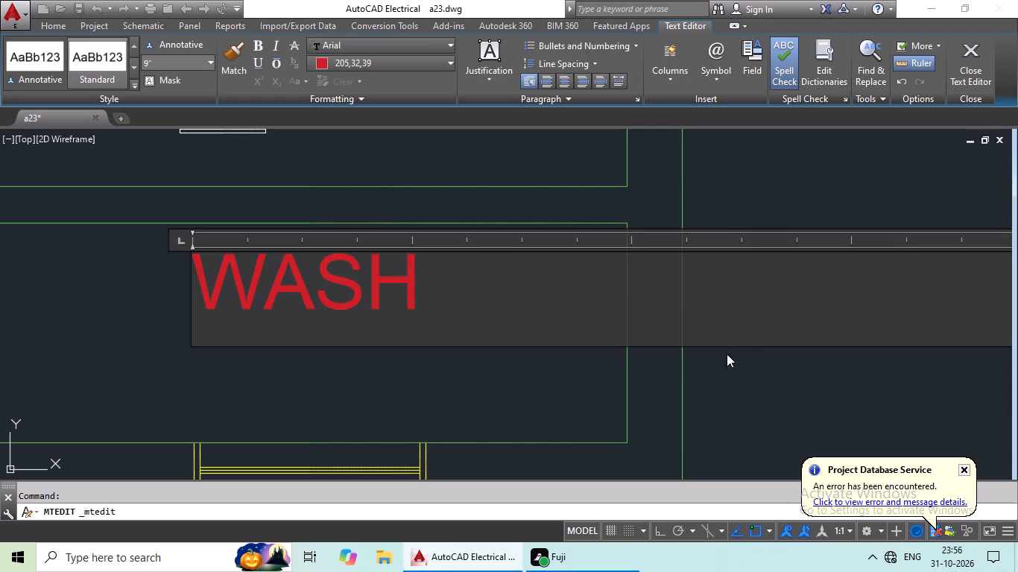
left_click(610, 367)
Move this WASH label slightly south so it sits about midway between its room's north and south walls.
left_click(218, 284)
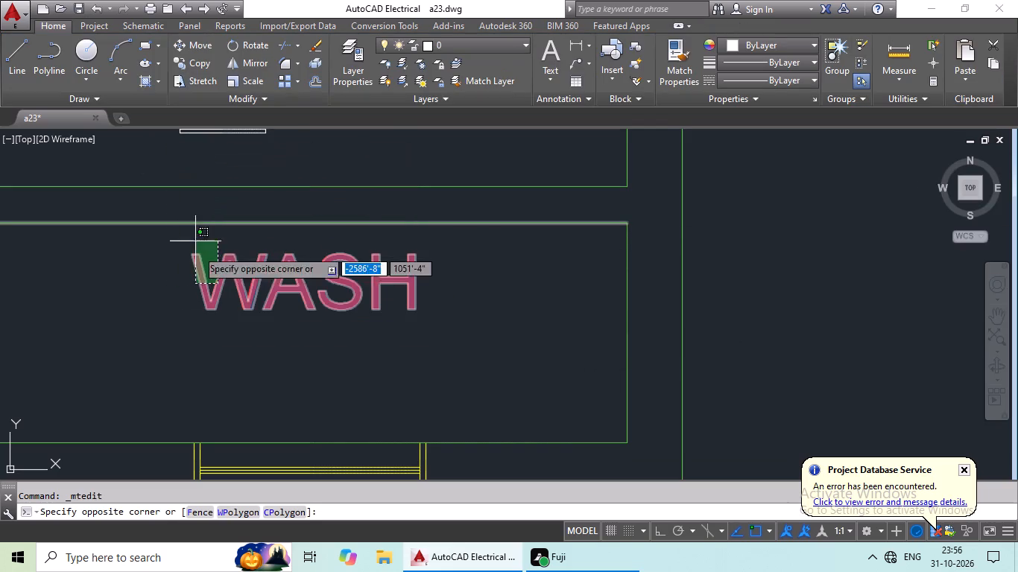
left_click(214, 304)
left_click_drag(206, 46, 207, 53)
scroll(410, 346, "down", 1)
left_click_drag(345, 317, 336, 340)
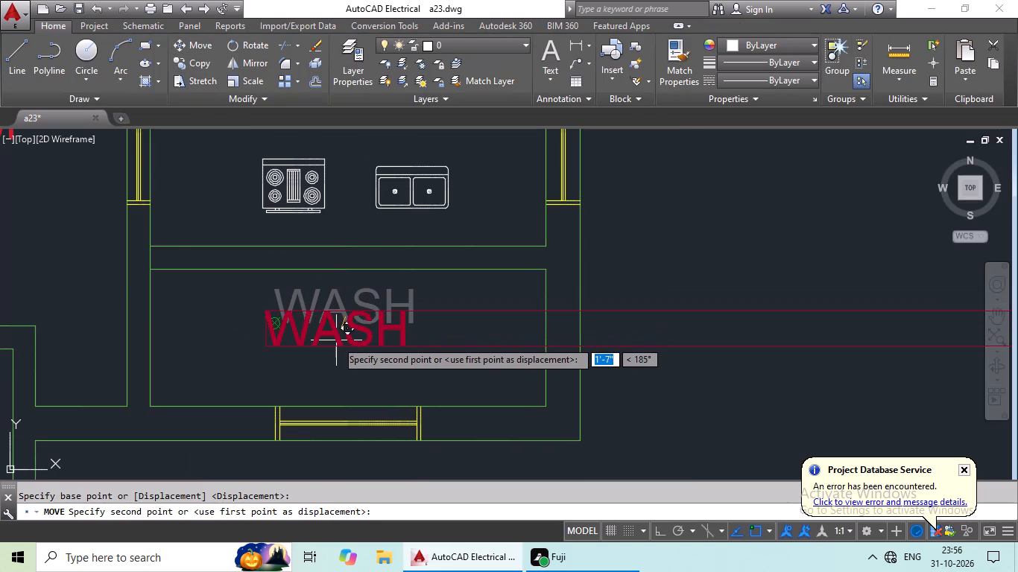
left_click_drag(336, 340, 361, 344)
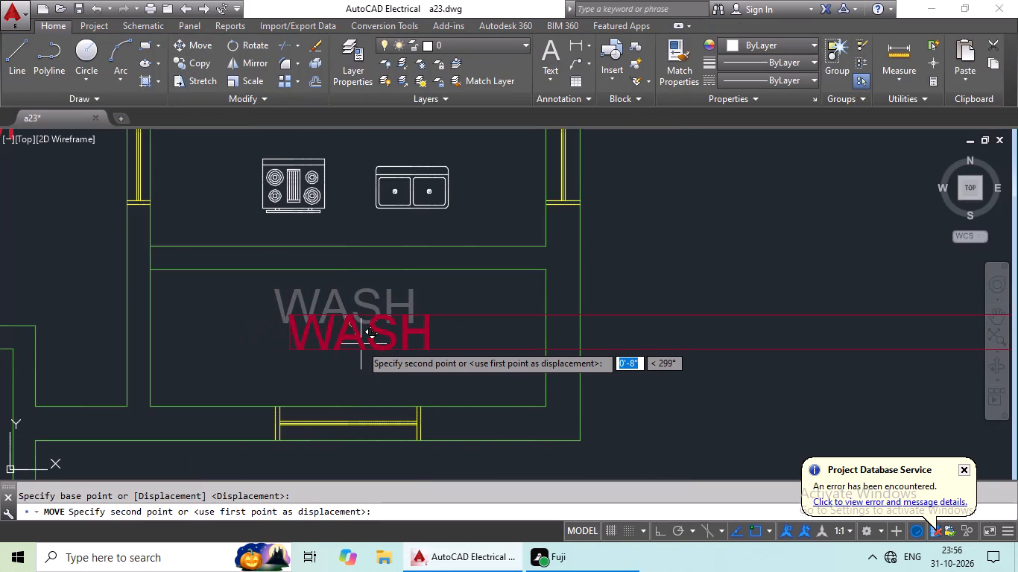
left_click_drag(361, 344, 326, 343)
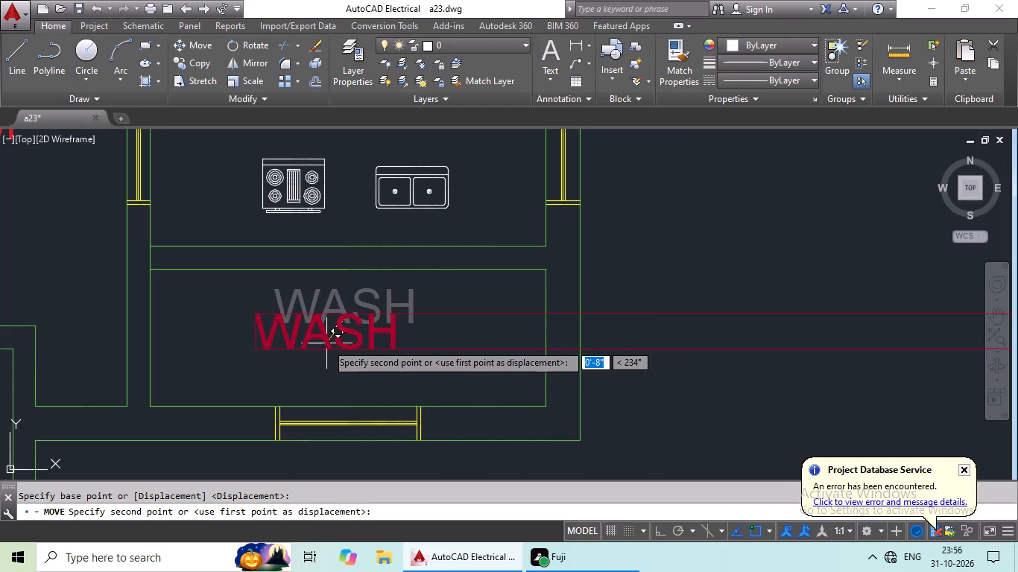
left_click_drag(326, 343, 341, 343)
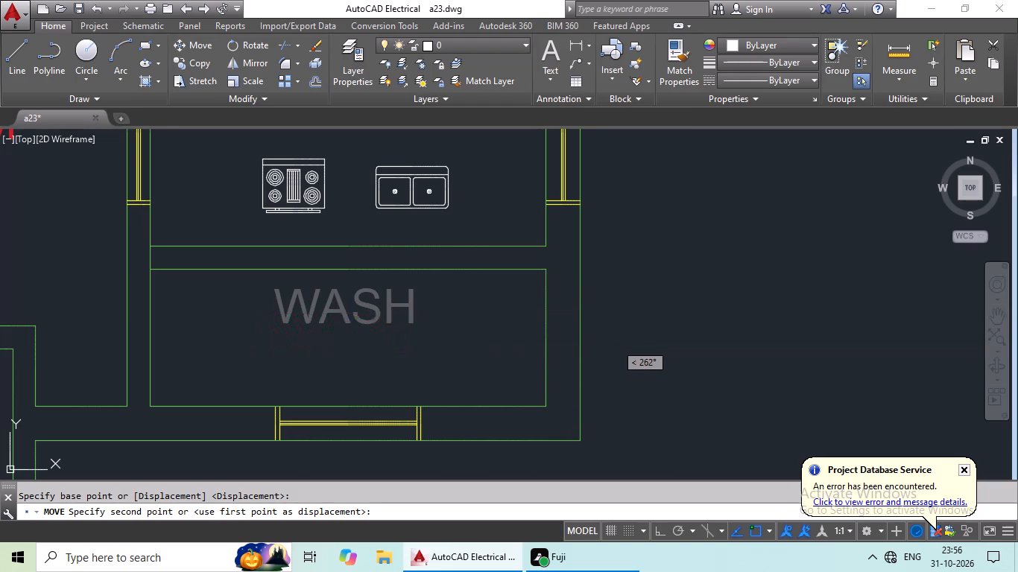
left_click(341, 343)
Delete the spare red label lying outside the floor plan, east of its north end.
scroll(379, 339, "down", 4)
middle_click_drag(476, 348, 477, 374)
scroll(515, 314, "down", 1)
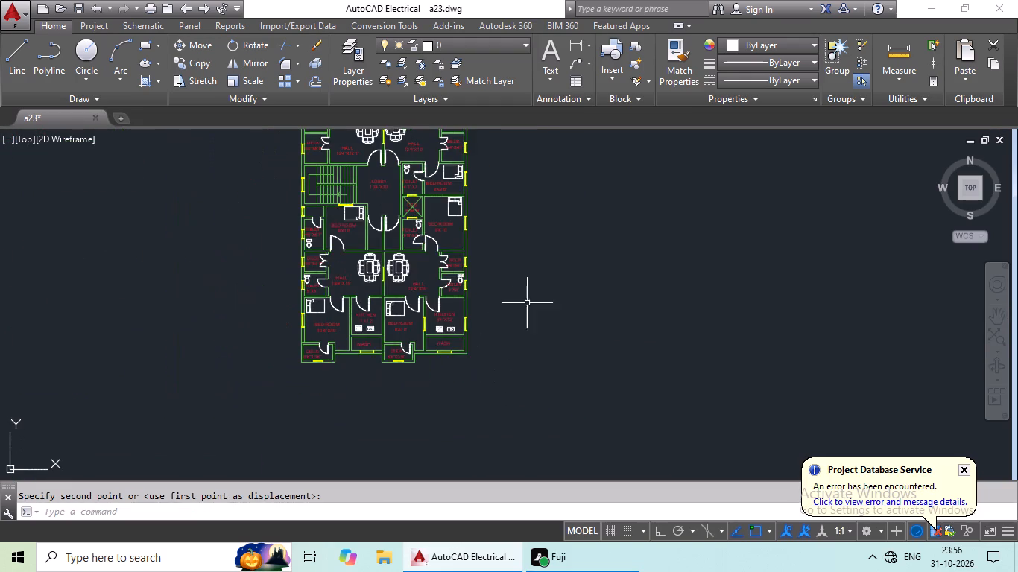
middle_click_drag(537, 290, 492, 404)
middle_click_drag(527, 307, 488, 367)
middle_click_drag(514, 337, 455, 378)
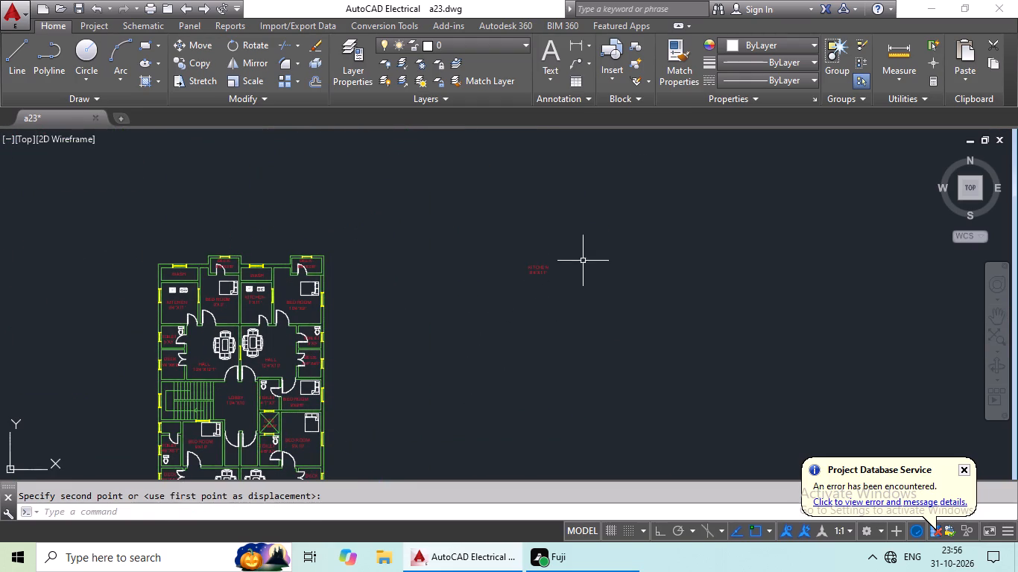
left_click_drag(581, 259, 563, 304)
key("Delete")
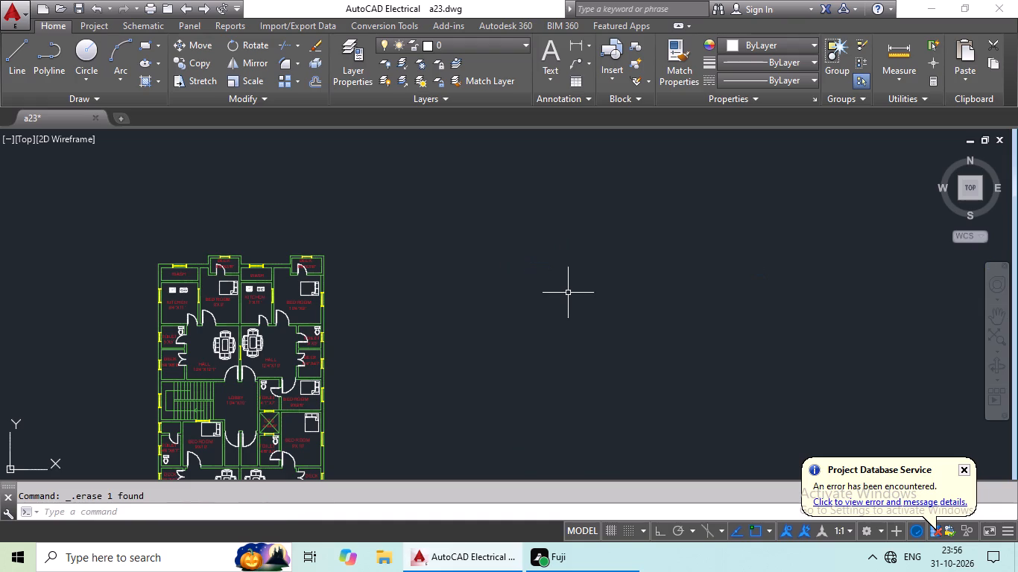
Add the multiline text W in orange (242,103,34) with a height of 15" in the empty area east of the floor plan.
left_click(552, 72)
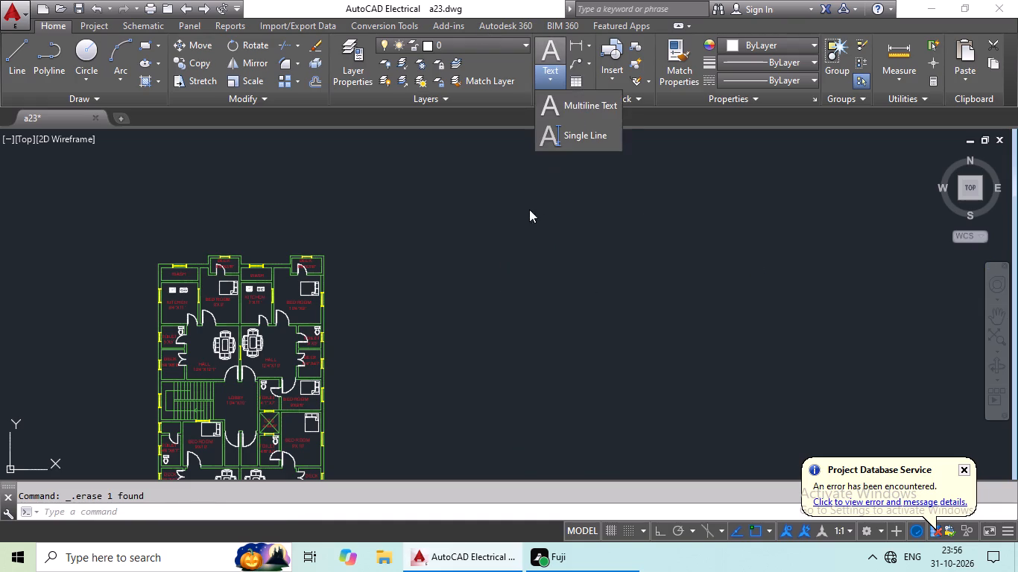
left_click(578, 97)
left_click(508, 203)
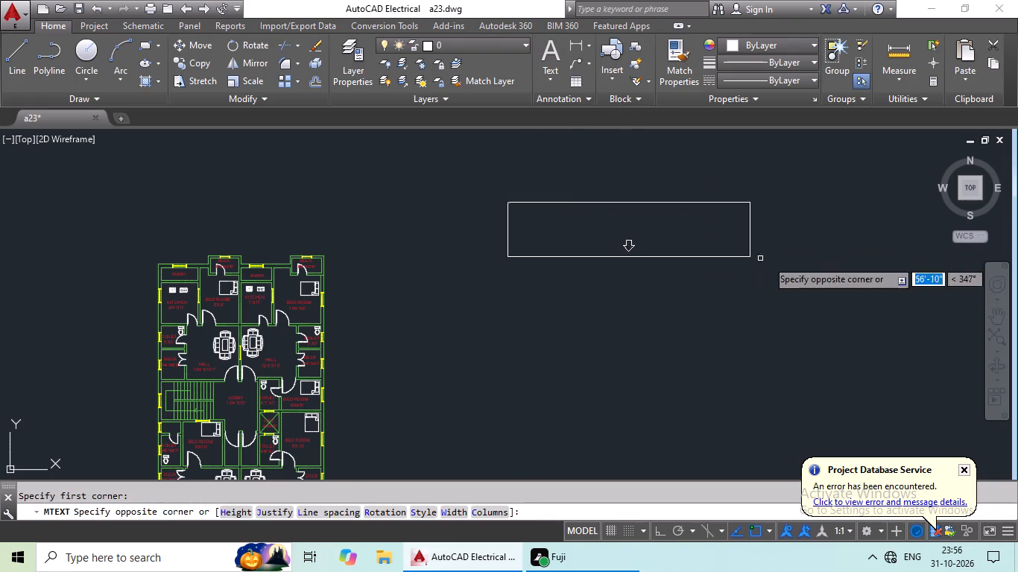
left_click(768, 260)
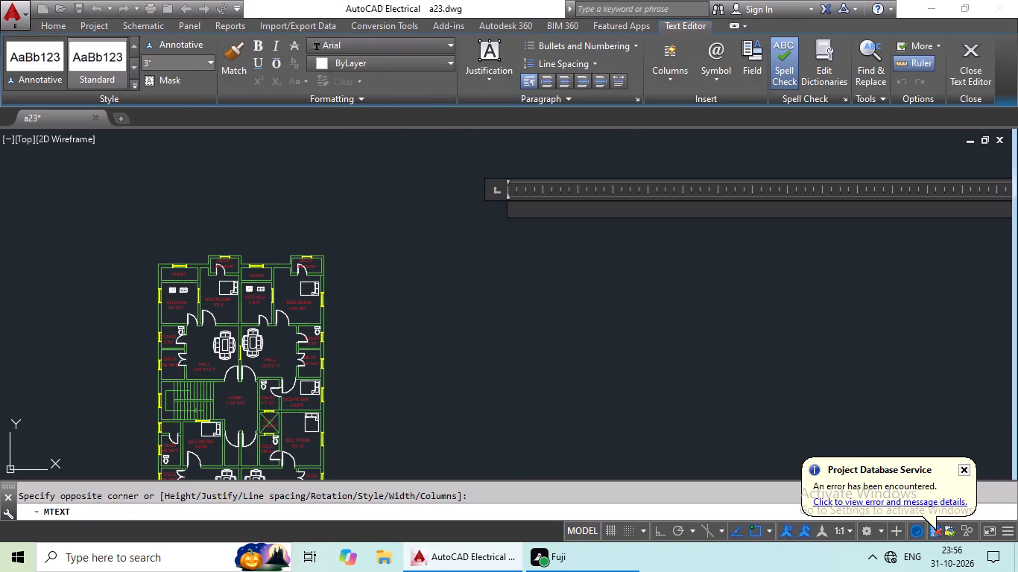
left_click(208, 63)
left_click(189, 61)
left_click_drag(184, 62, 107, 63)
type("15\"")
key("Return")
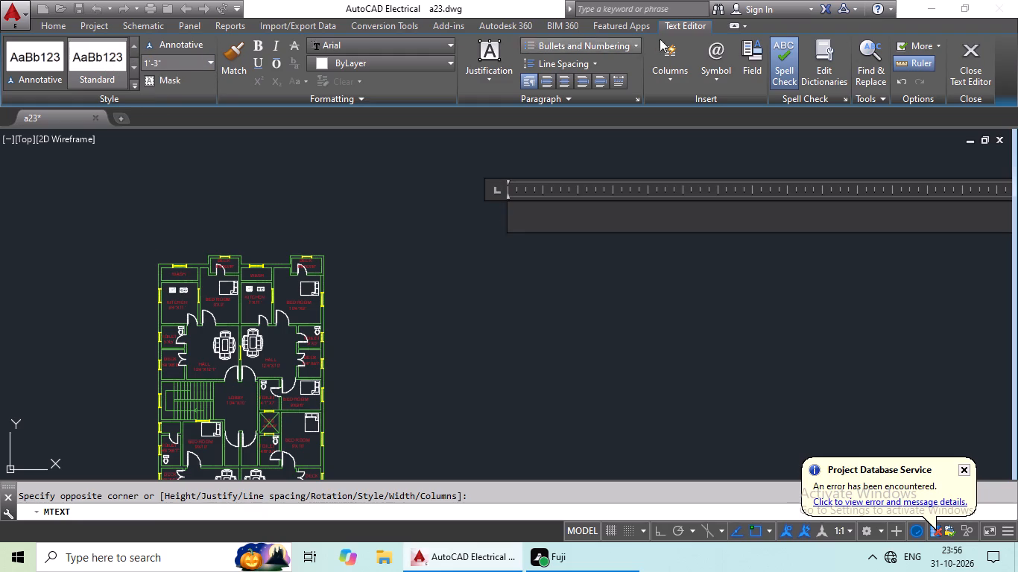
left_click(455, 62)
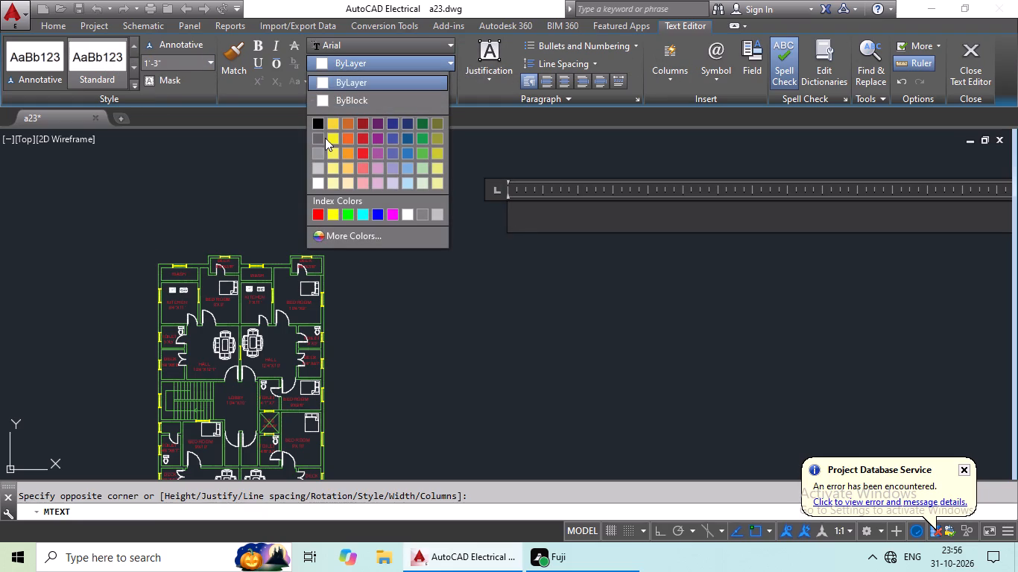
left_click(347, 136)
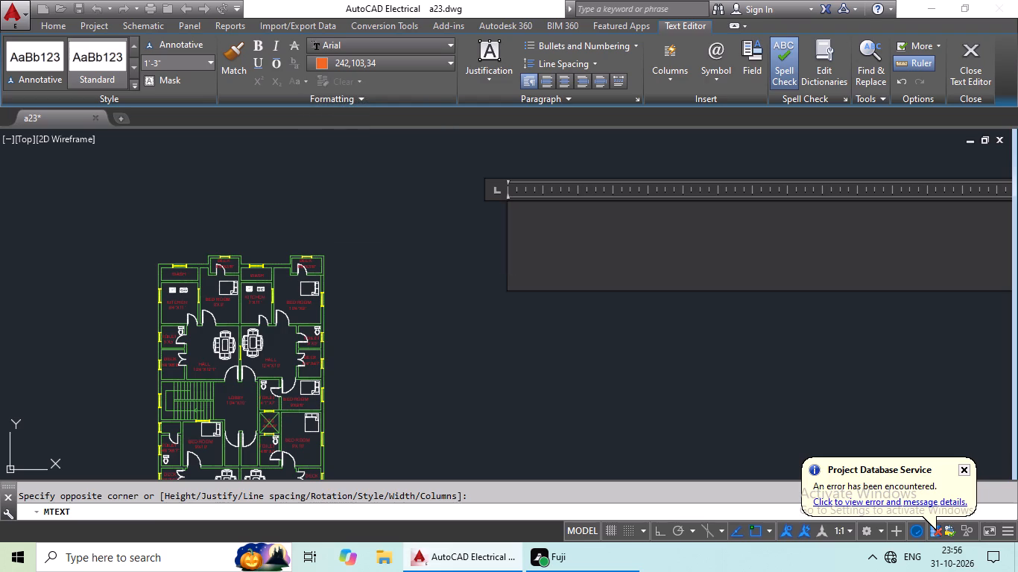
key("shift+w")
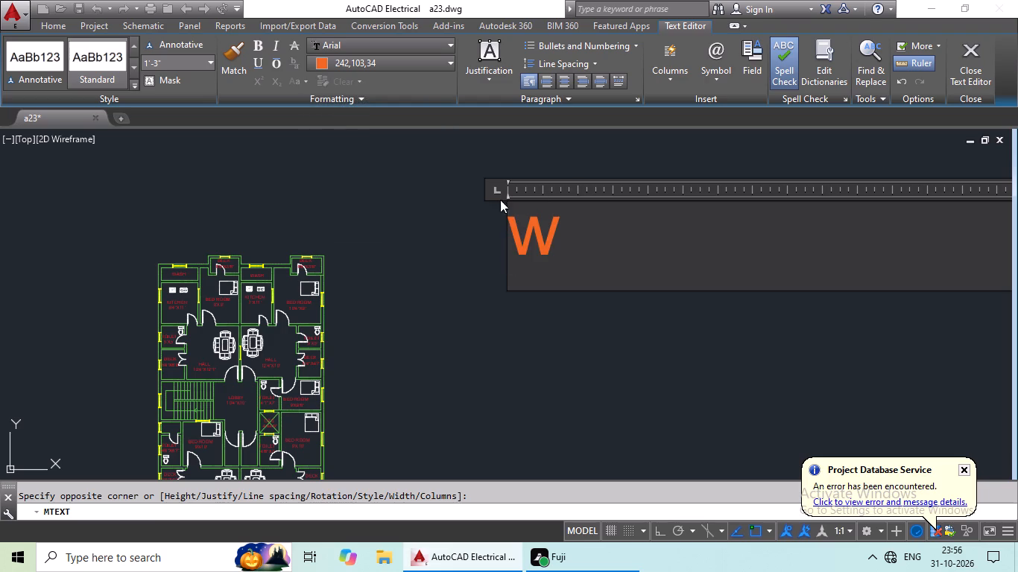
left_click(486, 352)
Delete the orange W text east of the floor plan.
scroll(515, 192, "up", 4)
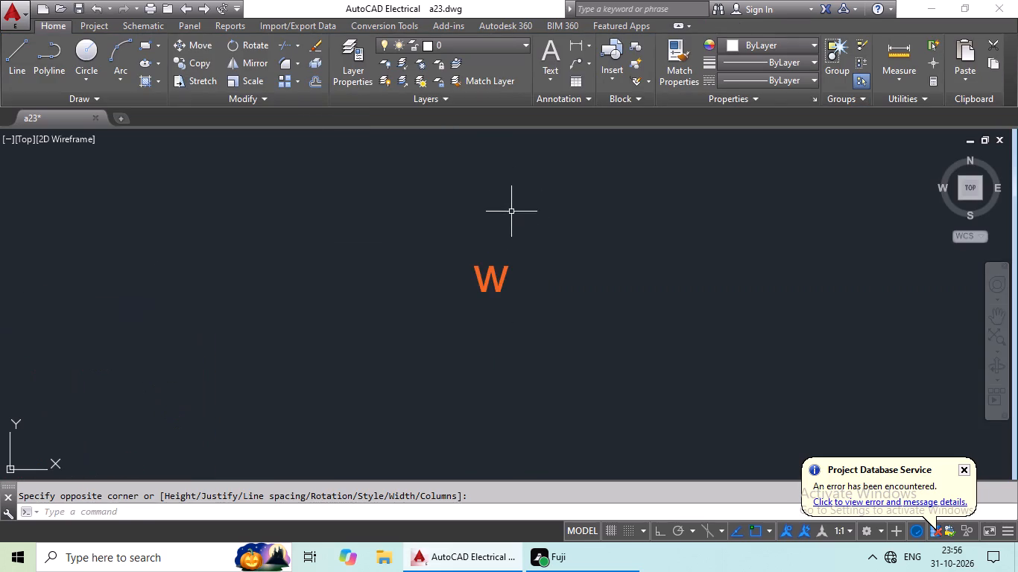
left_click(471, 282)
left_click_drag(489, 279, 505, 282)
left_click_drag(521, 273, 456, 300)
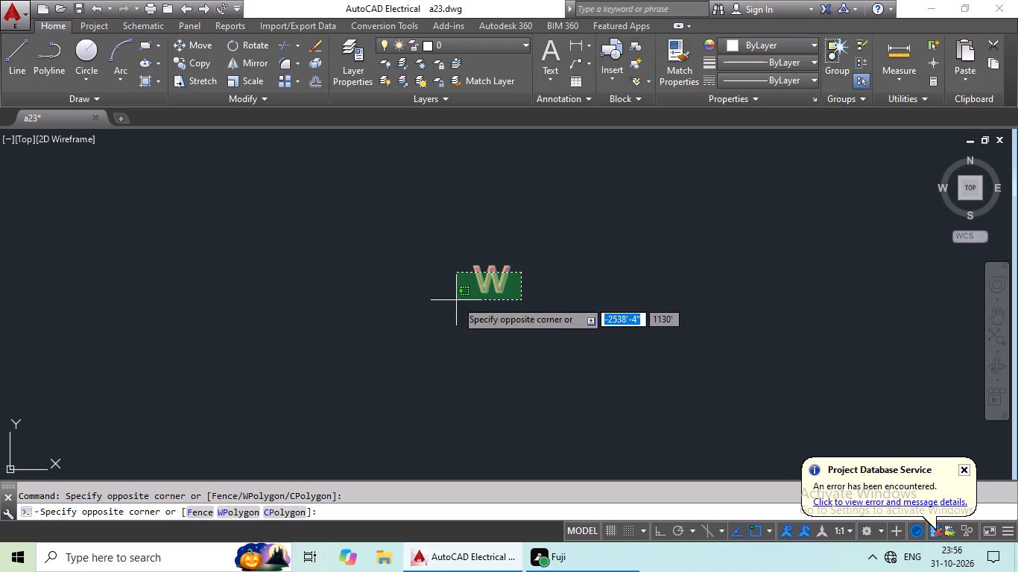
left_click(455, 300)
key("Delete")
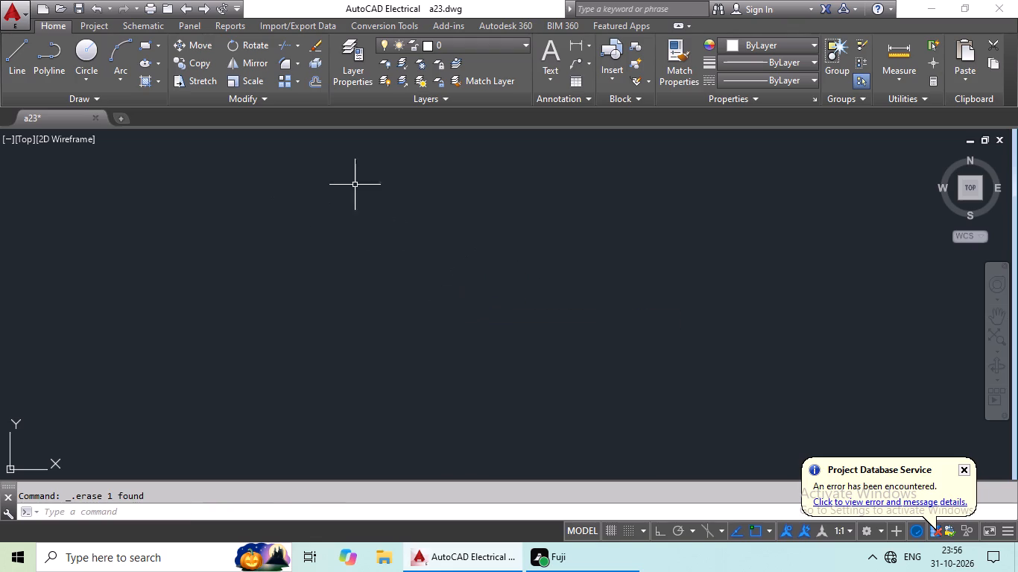
Add the multiline text W in orange (242,103,34) with a height of 1'-3" in the empty area east of the floor plan.
left_click(548, 76)
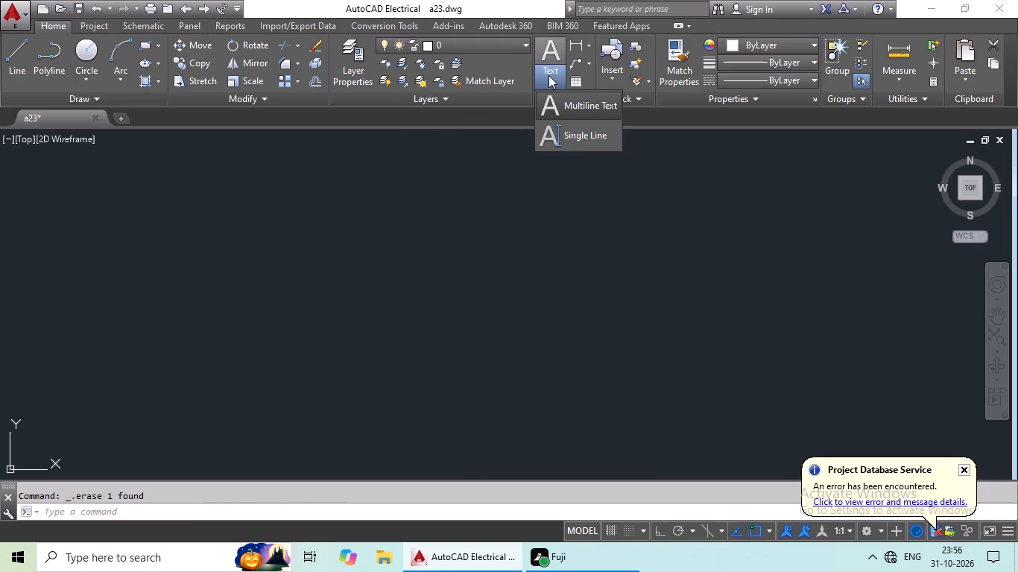
left_click(553, 101)
left_click_drag(331, 209, 385, 236)
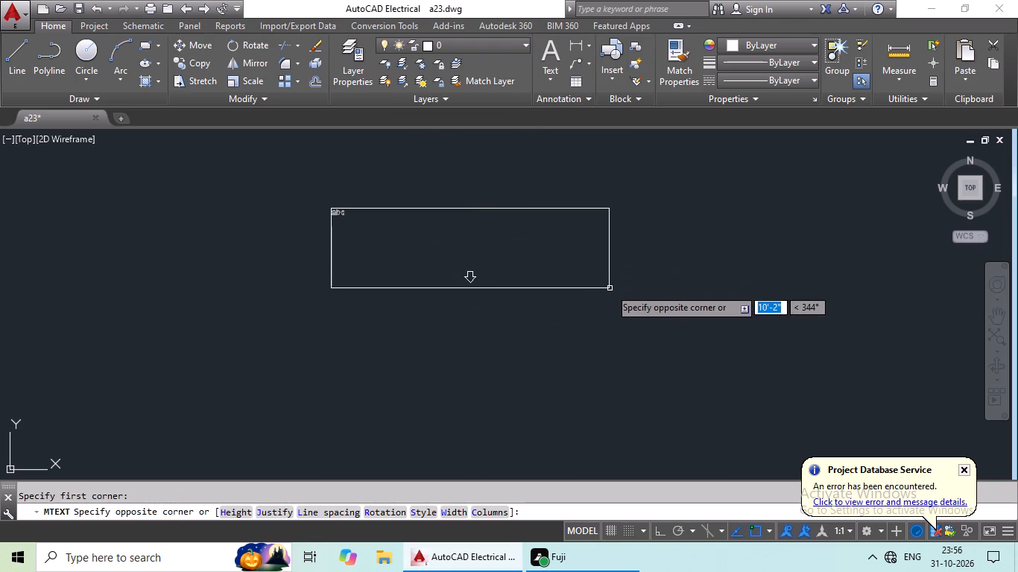
left_click(683, 282)
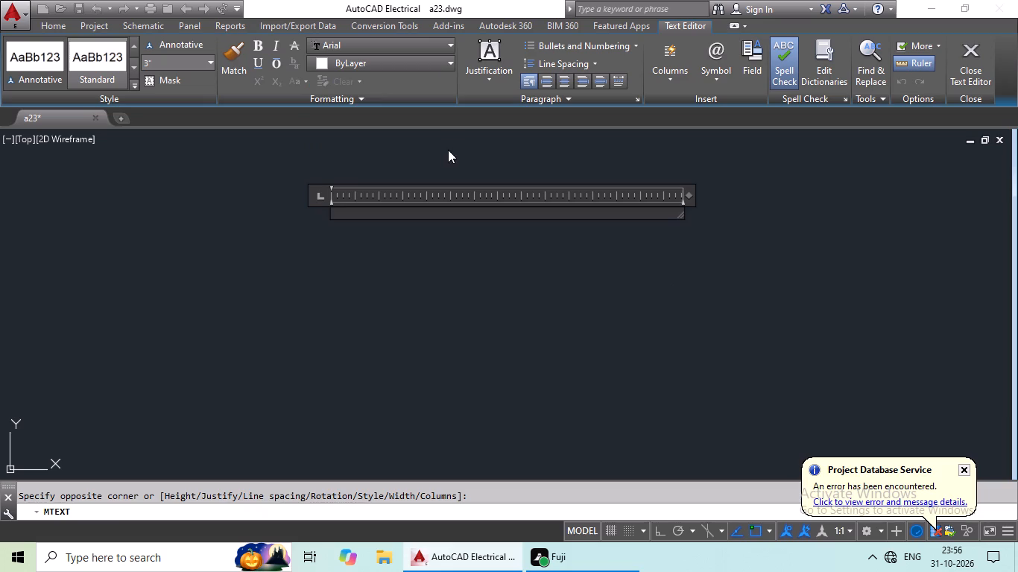
left_click(209, 62)
left_click(186, 81)
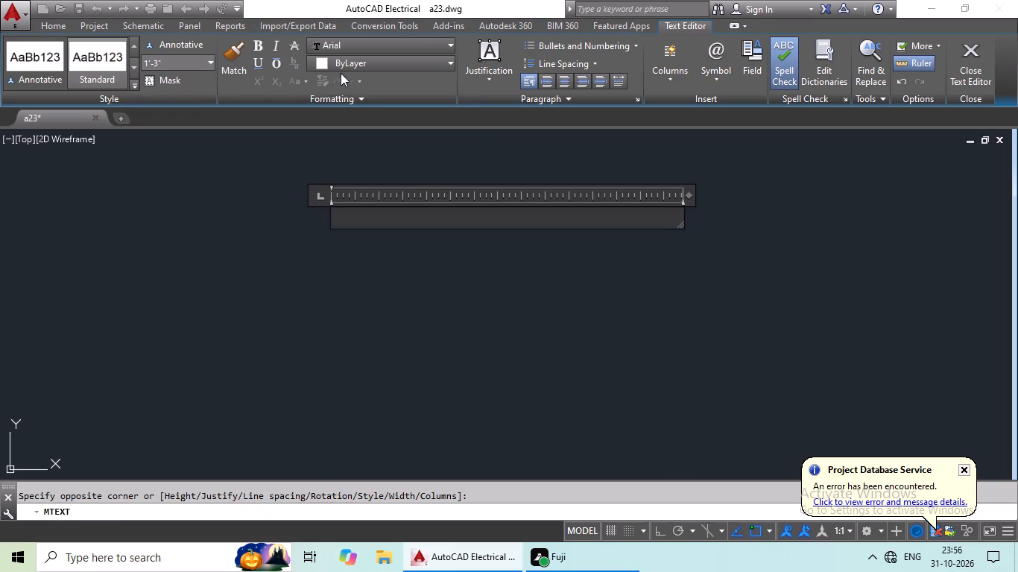
left_click(362, 65)
left_click(347, 134)
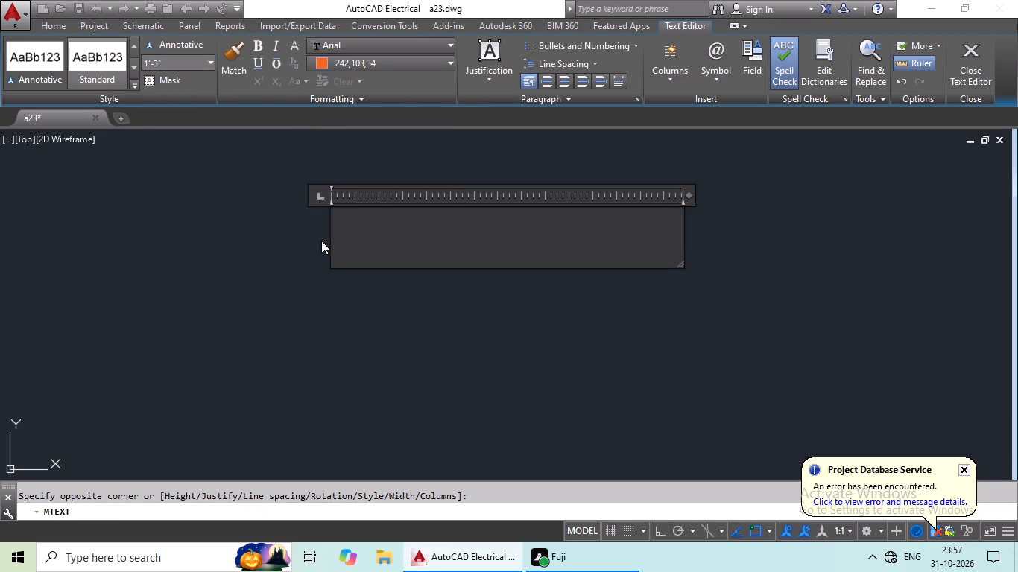
key("z")
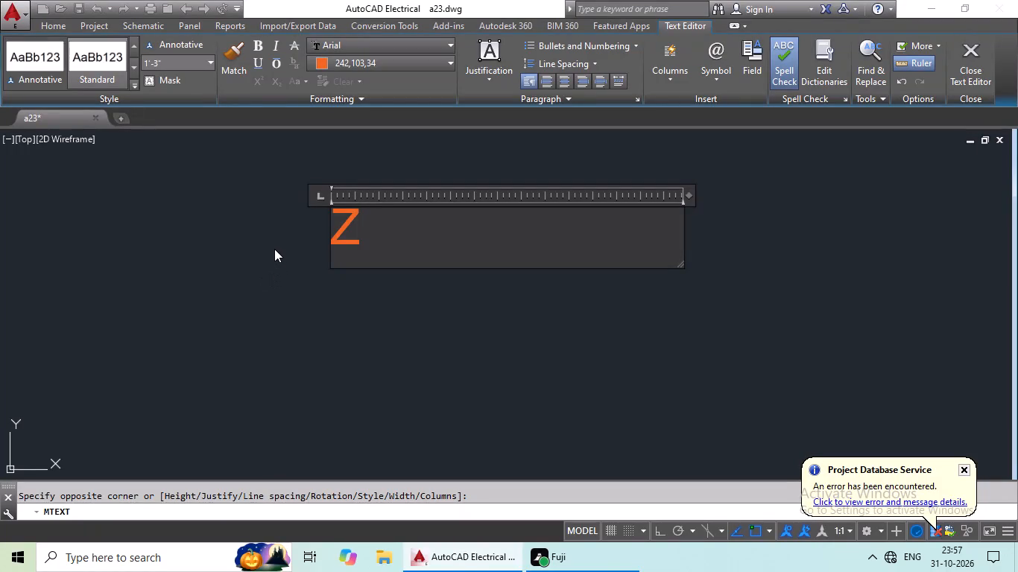
key("BackSpace")
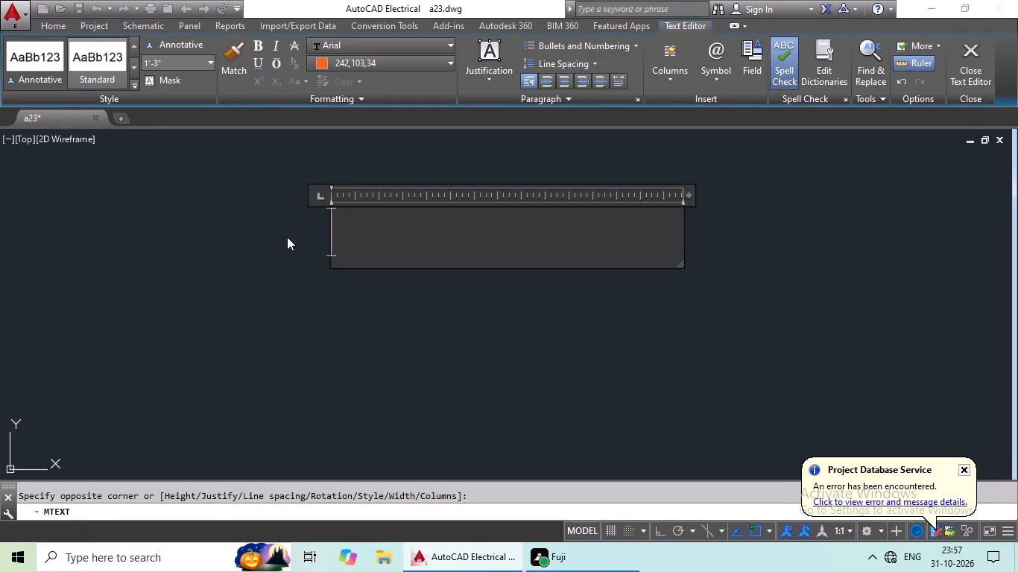
key("z")
key("BackSpace")
key("shift+z")
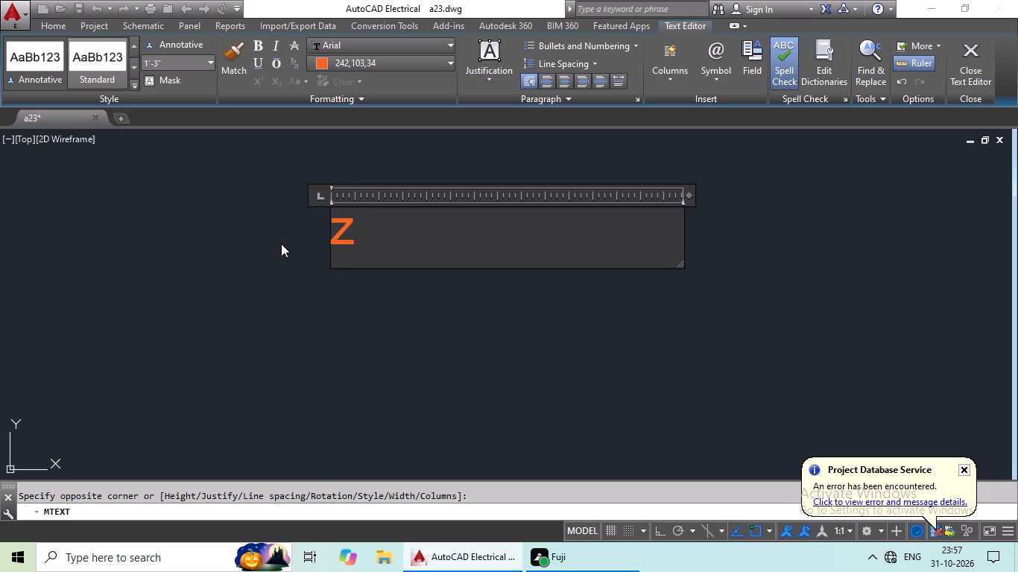
key("BackSpace")
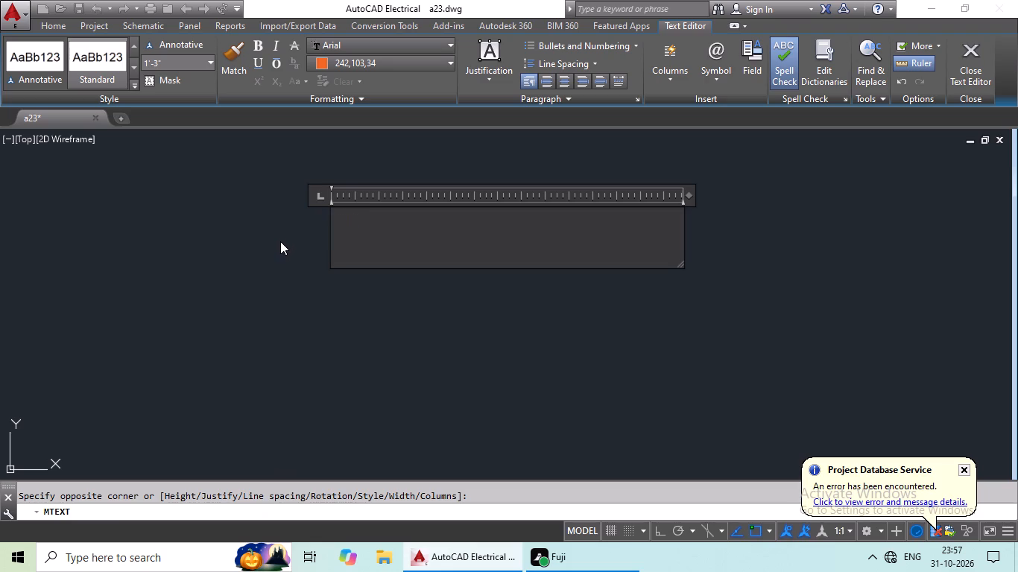
key("shift+z")
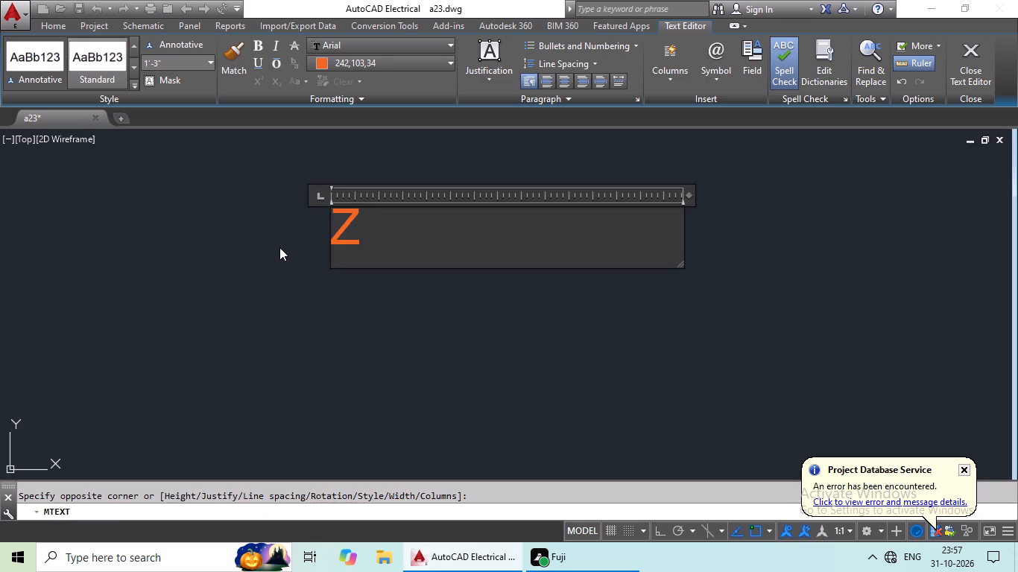
key("BackSpace")
key("z")
key("BackSpace")
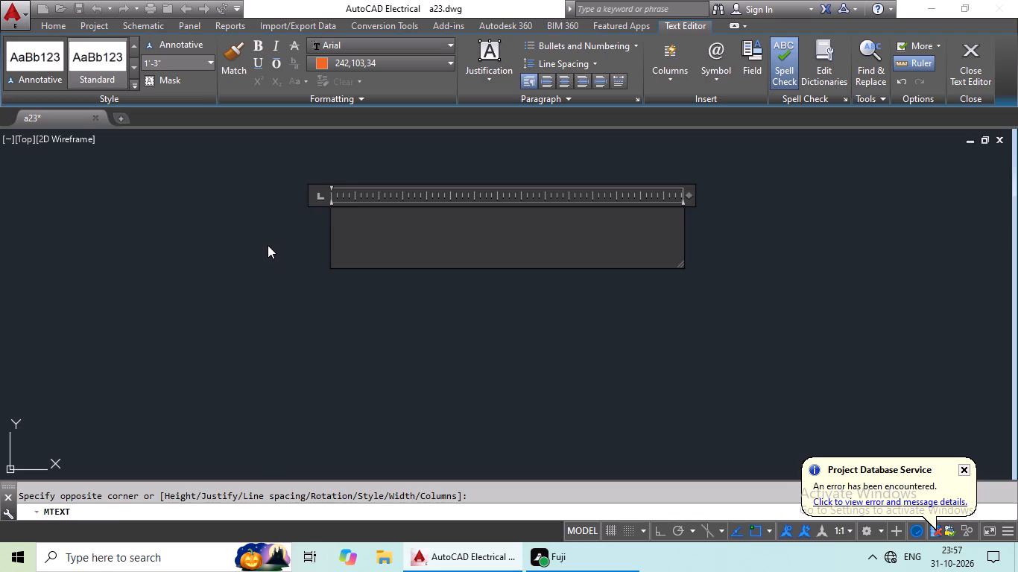
key("shift+w")
left_click(300, 292)
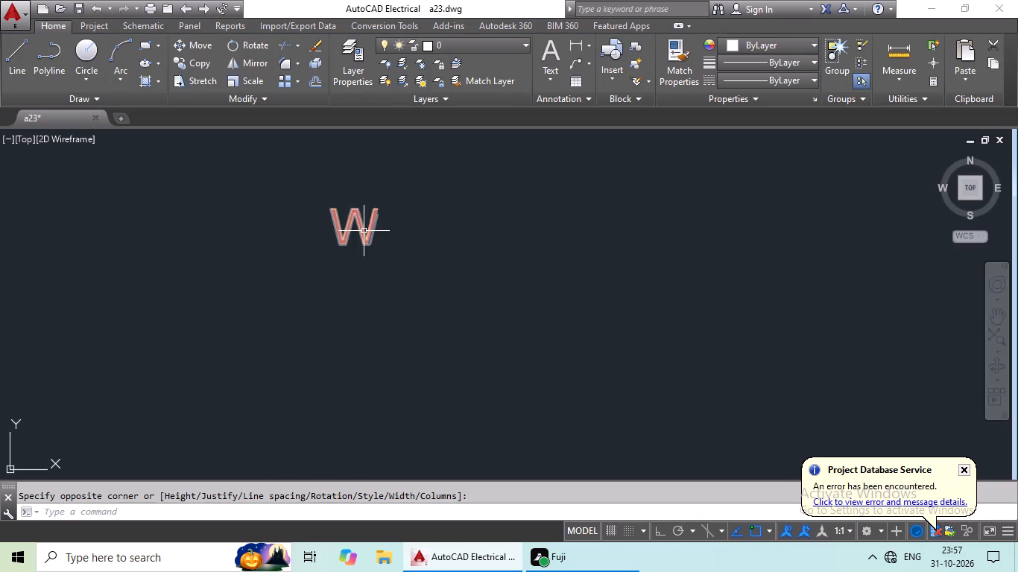
Copy the orange W text and paste it just outside the east window of the 10'4"X9' bedroom.
left_click(346, 235)
key("ctrl+c")
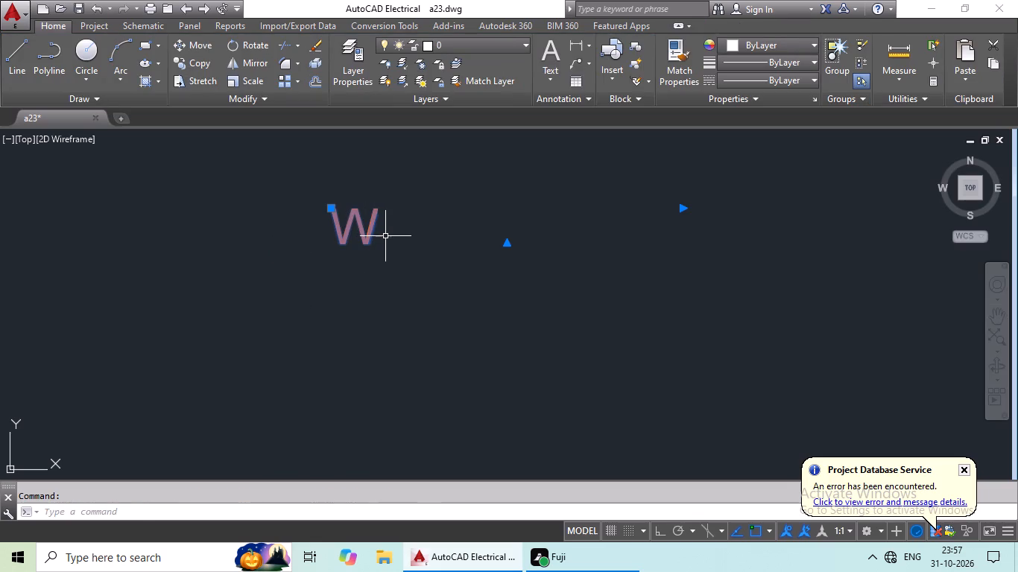
key("ctrl+v")
scroll(388, 243, "down", 4, "ctrl")
middle_click_drag(306, 267, 494, 287)
scroll(407, 348, "up", 4)
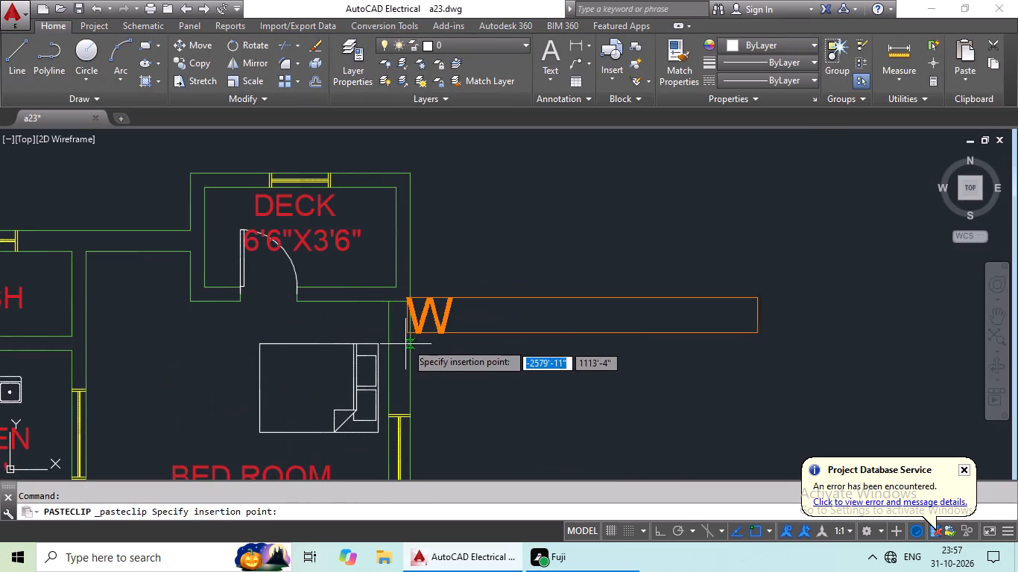
middle_click_drag(435, 317, 442, 205)
middle_click_drag(469, 347, 481, 230)
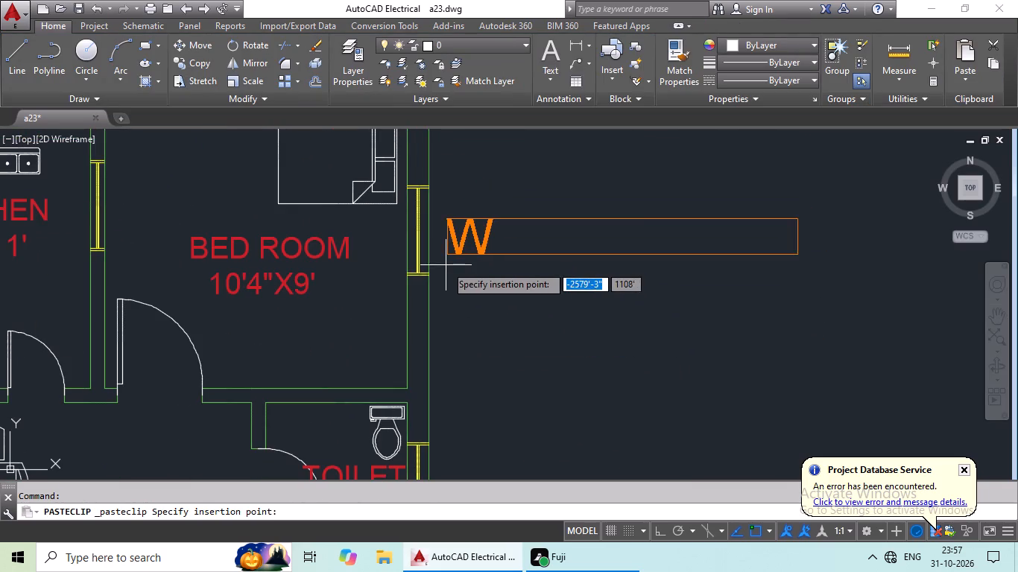
scroll(454, 258, "up", 2)
middle_click_drag(449, 268, 442, 325)
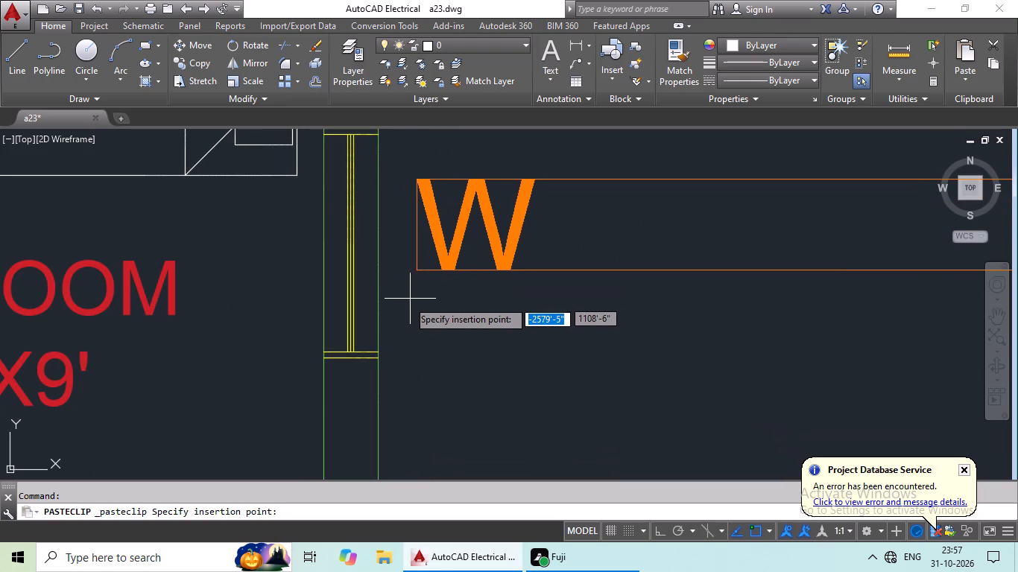
left_click(402, 302)
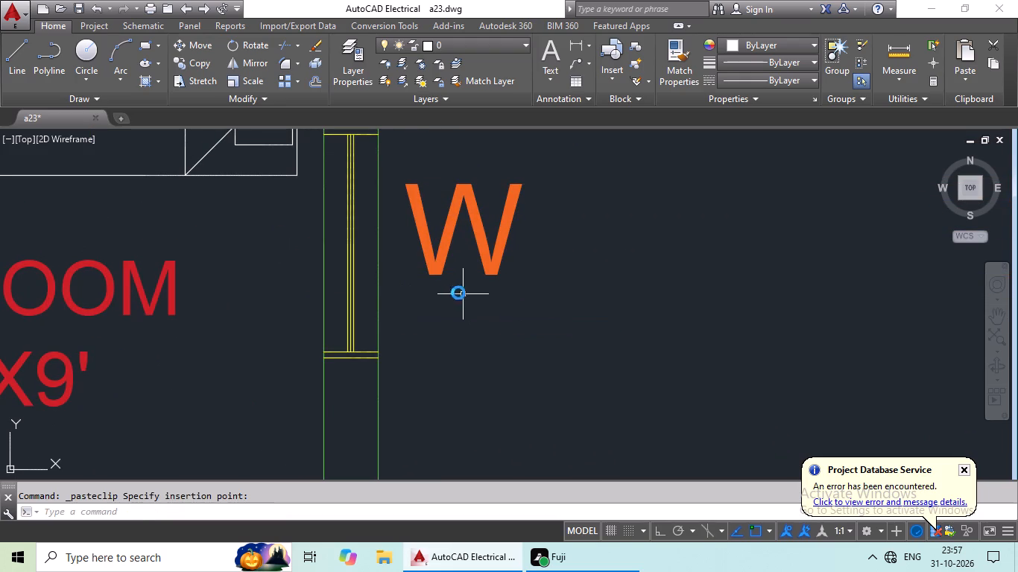
Paste another W beside the window between the 7'X11' kitchen and the 10'4"X9' bedroom, on the bedroom side.
key("ctrl+v")
scroll(465, 293, "down", 3, "ctrl")
middle_click_drag(487, 320, 499, 232)
scroll(491, 308, "up", 1)
scroll(502, 310, "down", 1)
middle_click_drag(499, 320, 553, 264)
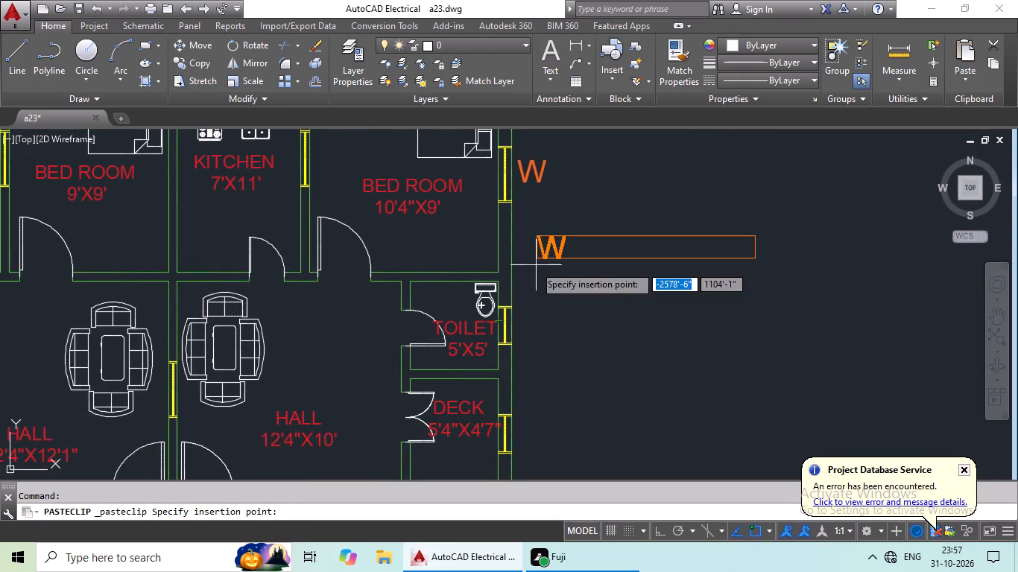
middle_click_drag(534, 265, 525, 348)
scroll(306, 257, "up", 3)
scroll(306, 267, "down", 1)
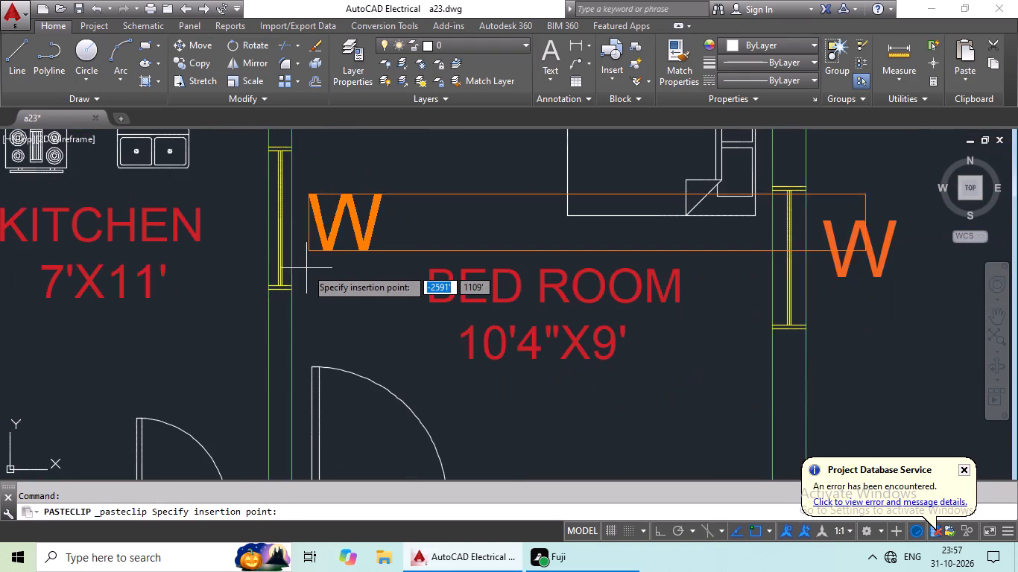
left_click(298, 273)
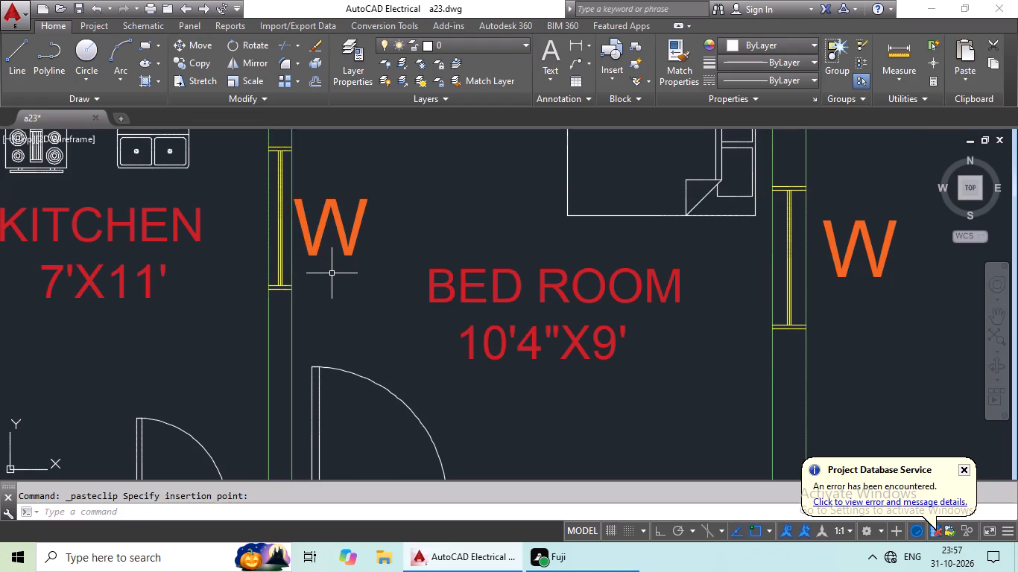
Paste another W beside the window between the 8'4"X11' kitchen and the 9'X9' bedroom, on the kitchen side.
key("ctrl+v")
scroll(374, 250, "down", 2, "ctrl")
middle_click(382, 359)
middle_click_drag(305, 270, 364, 400)
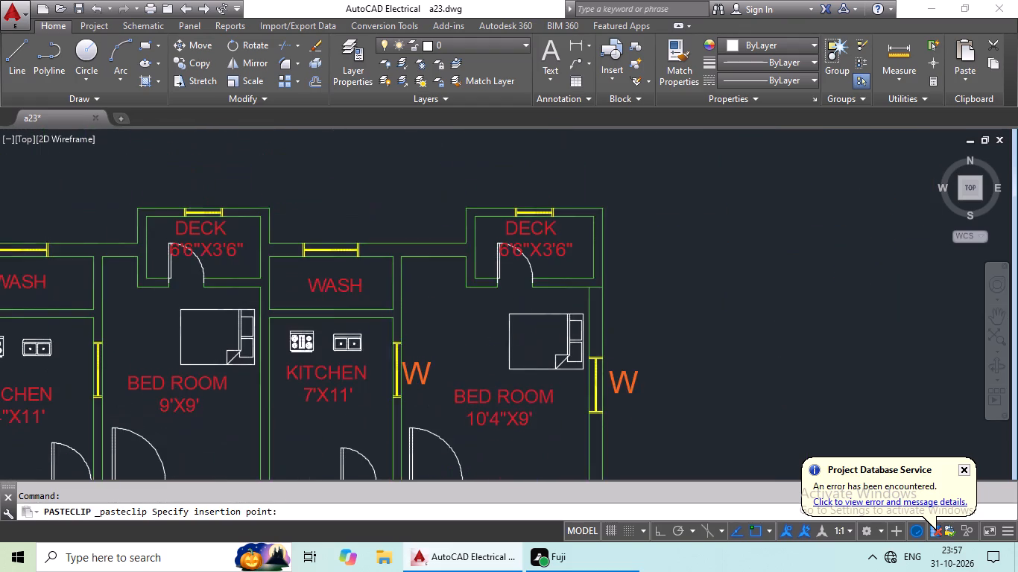
middle_click_drag(364, 400, 364, 397)
middle_click_drag(317, 315, 373, 416)
middle_click_drag(384, 325, 428, 302)
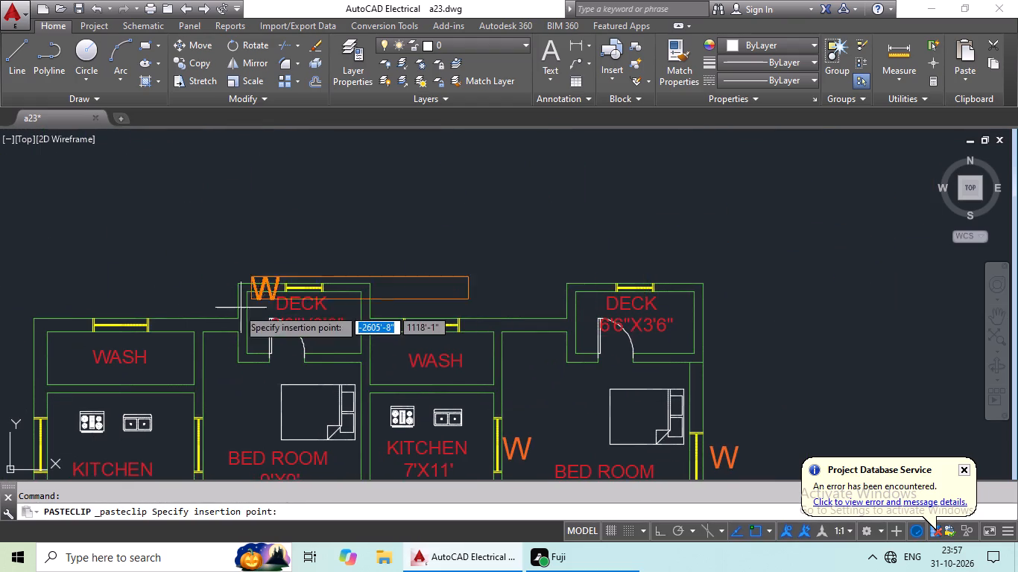
middle_click_drag(229, 308, 382, 257)
middle_click_drag(319, 357, 336, 266)
scroll(383, 322, "up", 3)
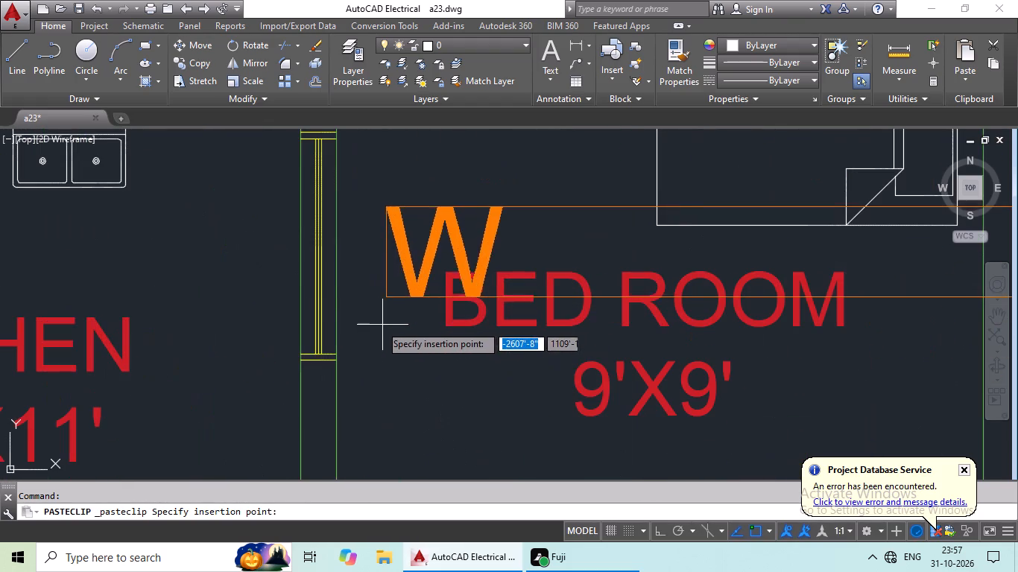
left_click(168, 337)
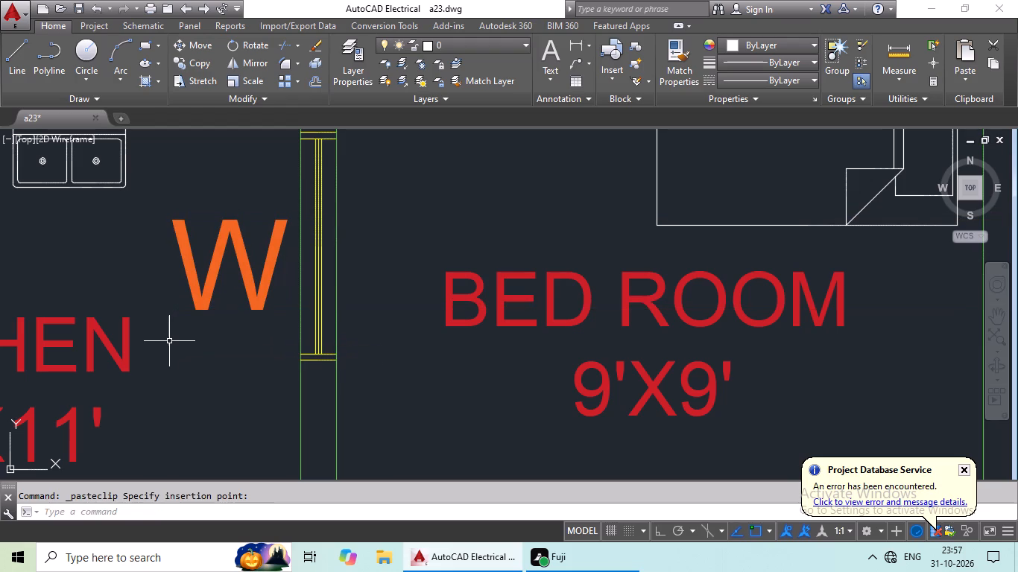
Paste another W just outside the west window of the 8'4"X11' kitchen.
key("ctrl+v")
scroll(320, 331, "down", 3, "ctrl")
middle_click_drag(334, 338, 425, 271)
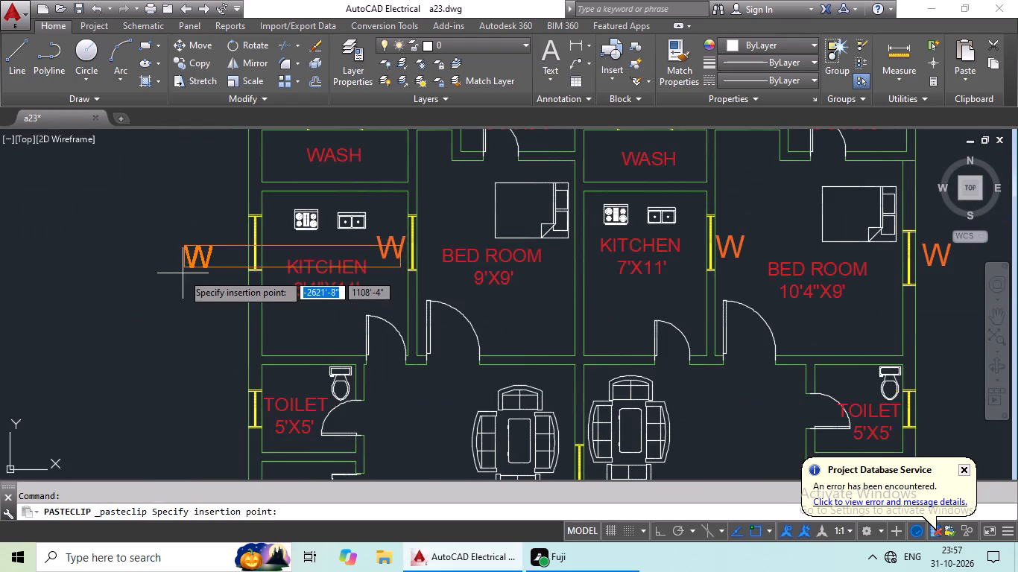
scroll(195, 264, "up", 2)
left_click(239, 272)
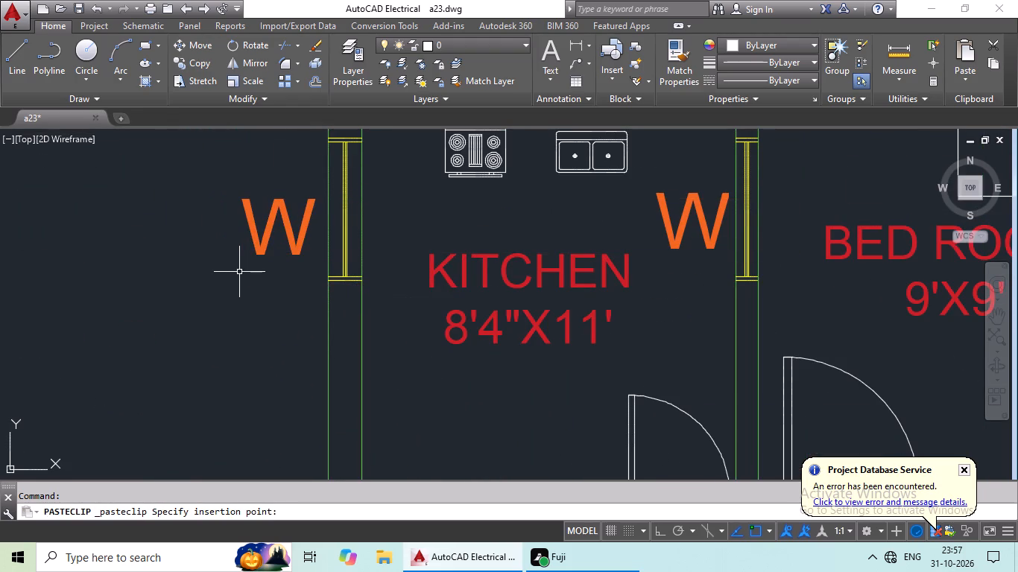
Paste another W just outside the east window of the 9'X9'6" bedroom.
key("ctrl+v")
scroll(288, 260, "down", 2, "ctrl")
middle_click_drag(362, 237, 368, 167)
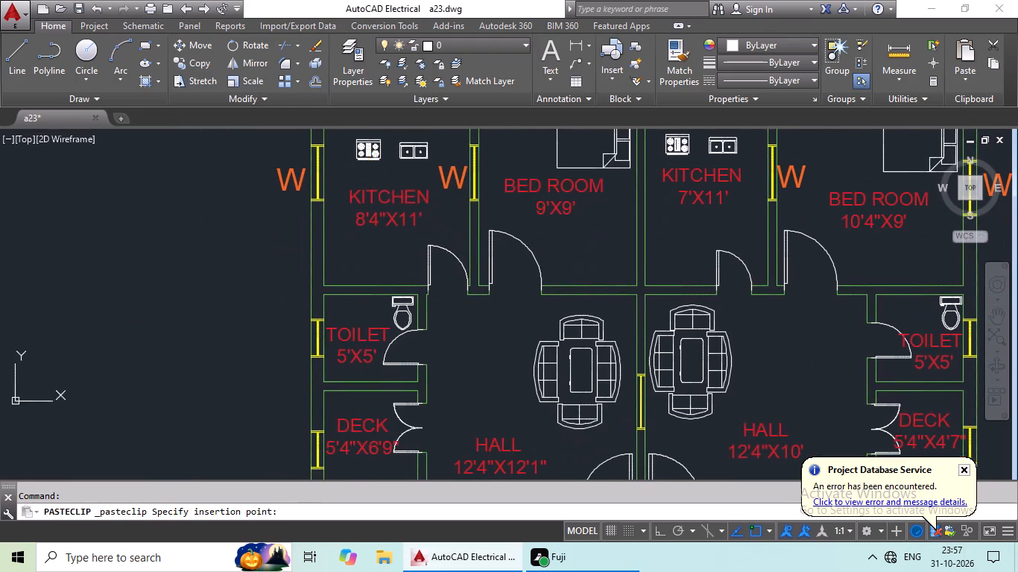
middle_click_drag(472, 352, 344, 297)
middle_click_drag(322, 357, 393, 322)
middle_click_drag(437, 330, 355, 275)
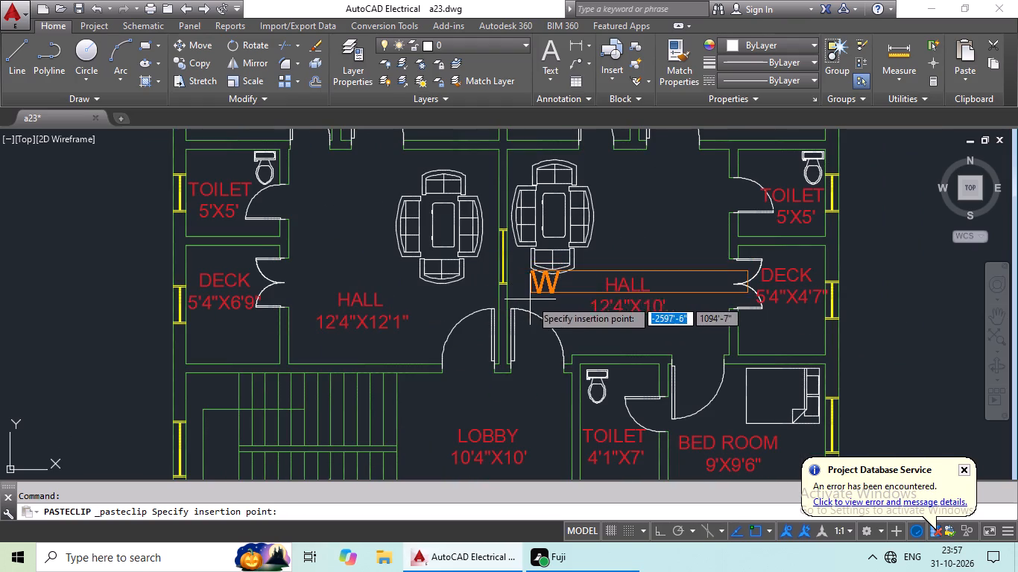
scroll(468, 285, "up", 2)
scroll(606, 318, "down", 2)
middle_click_drag(594, 332, 372, 340)
middle_click_drag(470, 341, 423, 345)
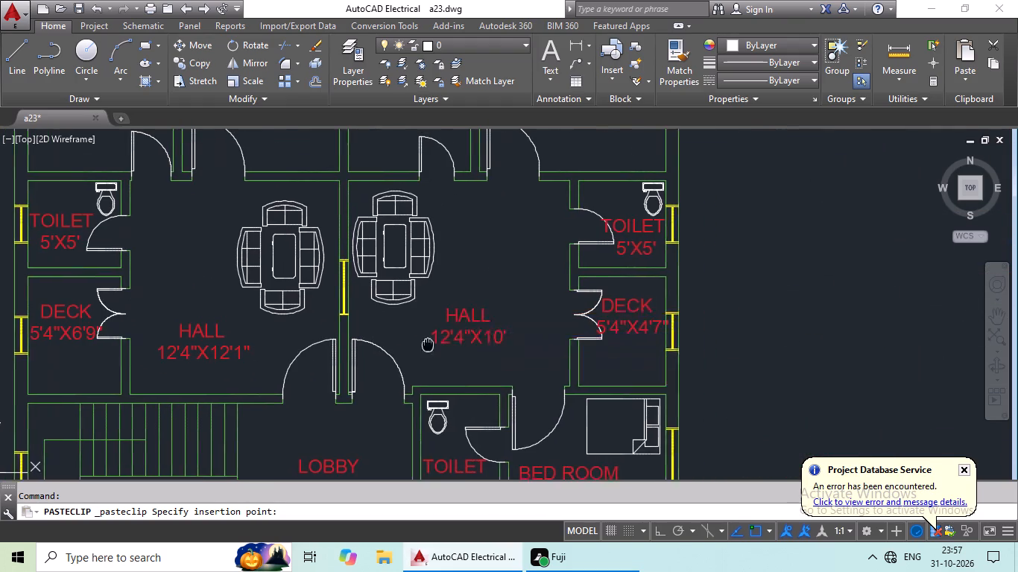
middle_click_drag(423, 345, 414, 345)
middle_click_drag(470, 334, 471, 243)
middle_click_drag(615, 371, 557, 257)
scroll(604, 264, "up", 1)
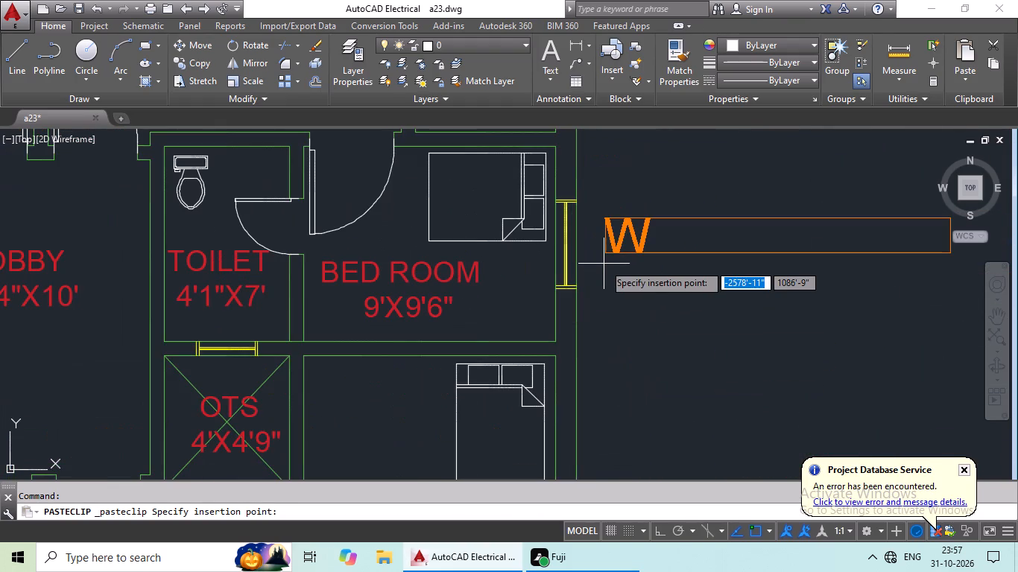
scroll(592, 262, "up", 2)
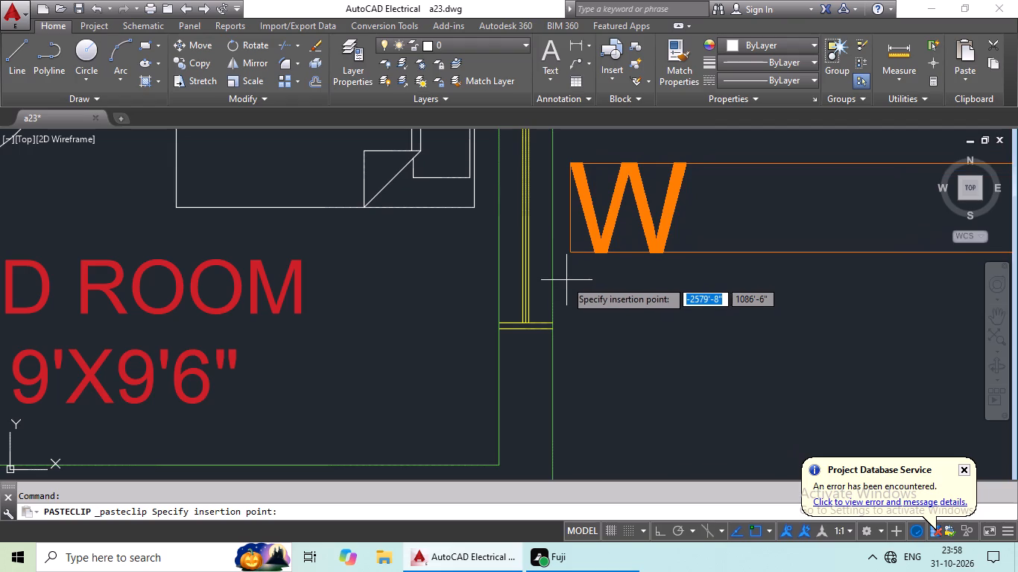
left_click(566, 280)
Paste another W just outside the east window of the 9'X10' bedroom south of the 9'X9'6" bedroom.
key("ctrl+v")
scroll(664, 306, "down", 2)
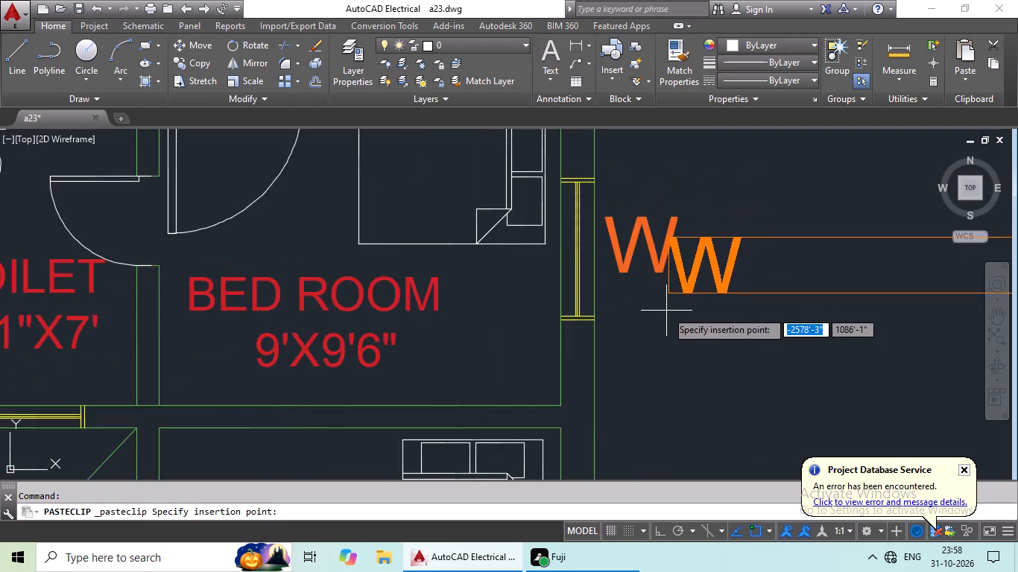
scroll(666, 311, "down", 1)
middle_click_drag(660, 317, 657, 238)
middle_click_drag(684, 317, 671, 241)
middle_click_drag(610, 269, 696, 255)
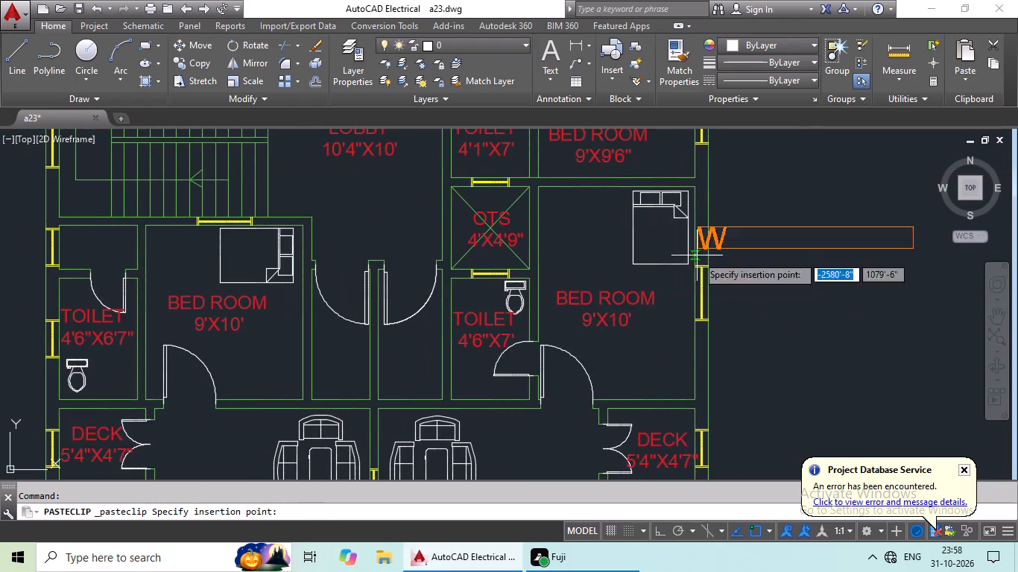
scroll(736, 307, "up", 3)
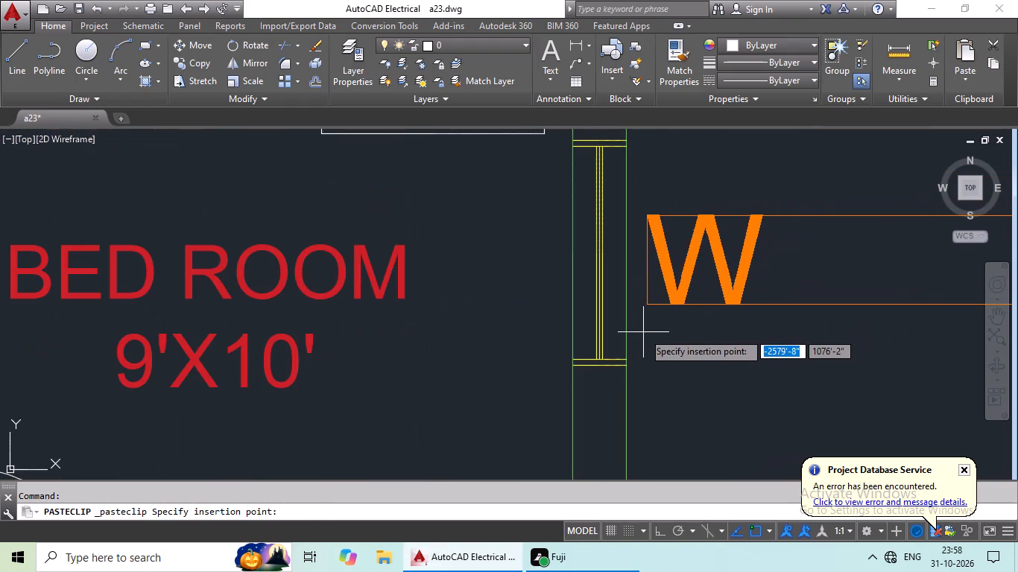
left_click(640, 328)
Paste another W just outside the east window of the 8'4"X12' kitchen.
key("ctrl+v")
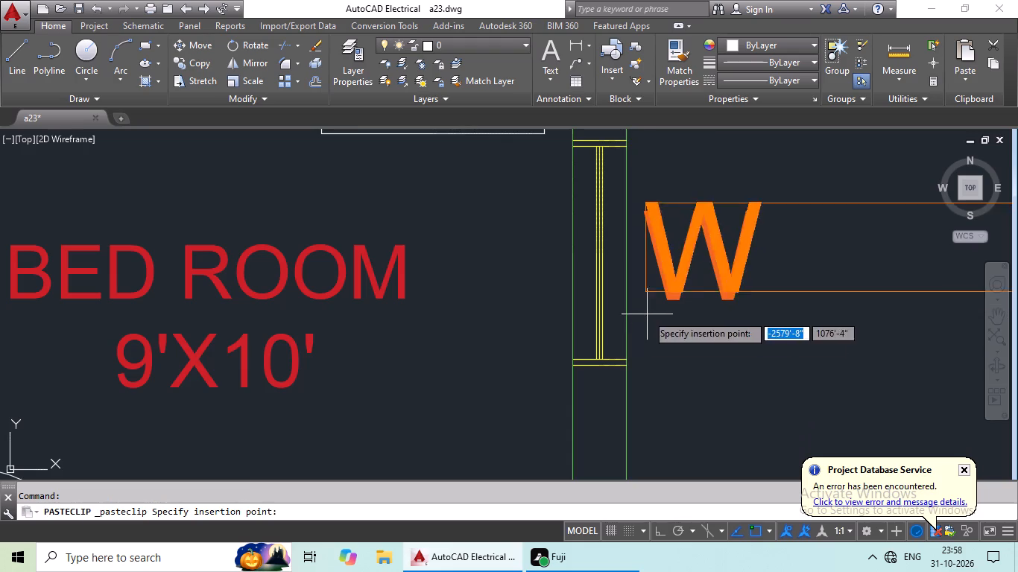
scroll(653, 310, "down", 3, "ctrl")
middle_click_drag(689, 340, 629, 215)
middle_click_drag(632, 296, 632, 257)
middle_click_drag(619, 321, 608, 244)
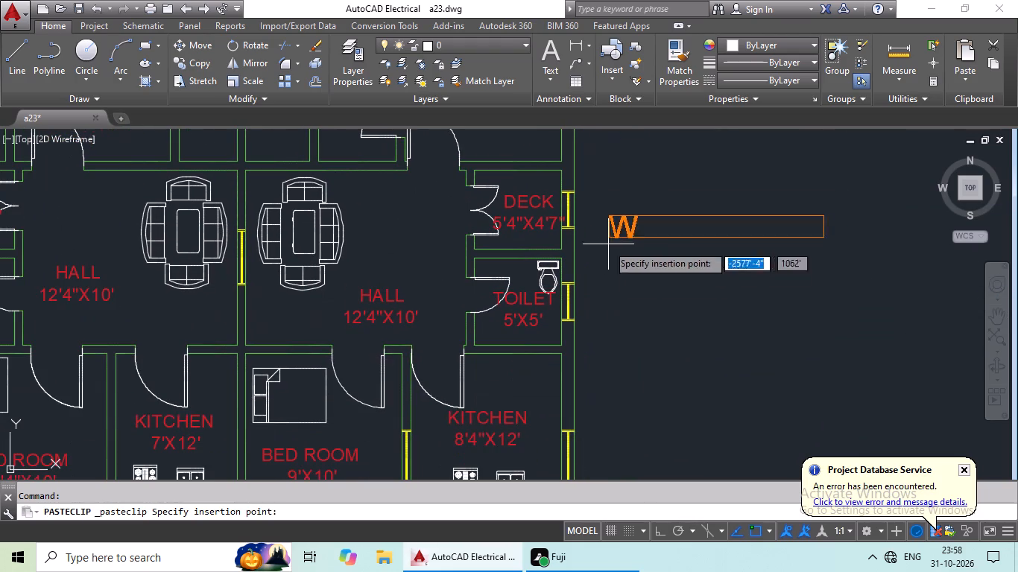
middle_click_drag(604, 273, 605, 200)
middle_click_drag(587, 368, 592, 307)
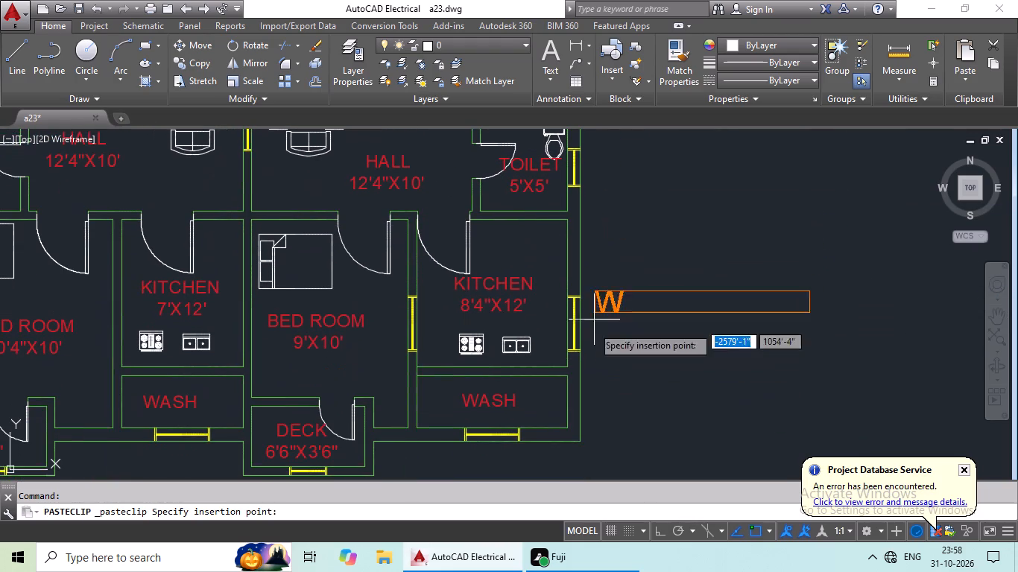
scroll(357, 343, "up", 3)
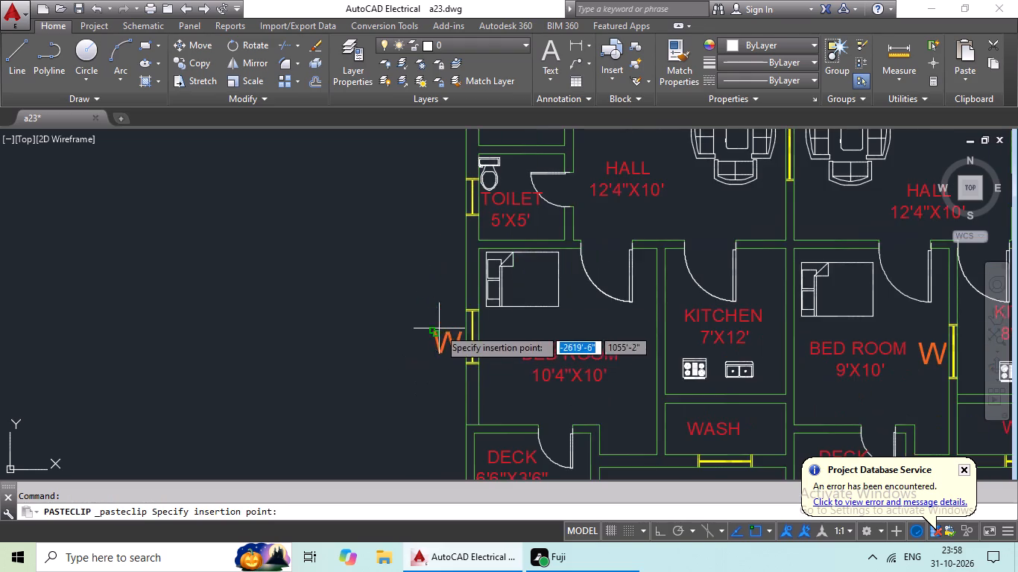
Paste another W just outside the west window of the staircase.
middle_click_drag(439, 328, 414, 427)
middle_click_drag(386, 313, 385, 369)
middle_click_drag(629, 335, 523, 353)
middle_click_drag(503, 281, 499, 366)
middle_click_drag(445, 296, 469, 362)
scroll(499, 257, "up", 1)
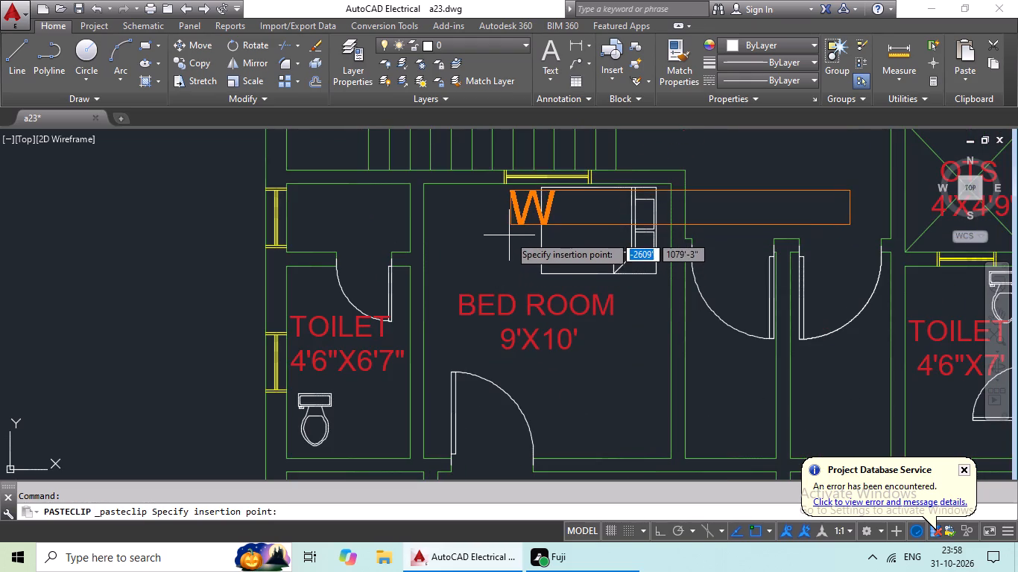
scroll(510, 235, "up", 2)
scroll(503, 326, "down", 2)
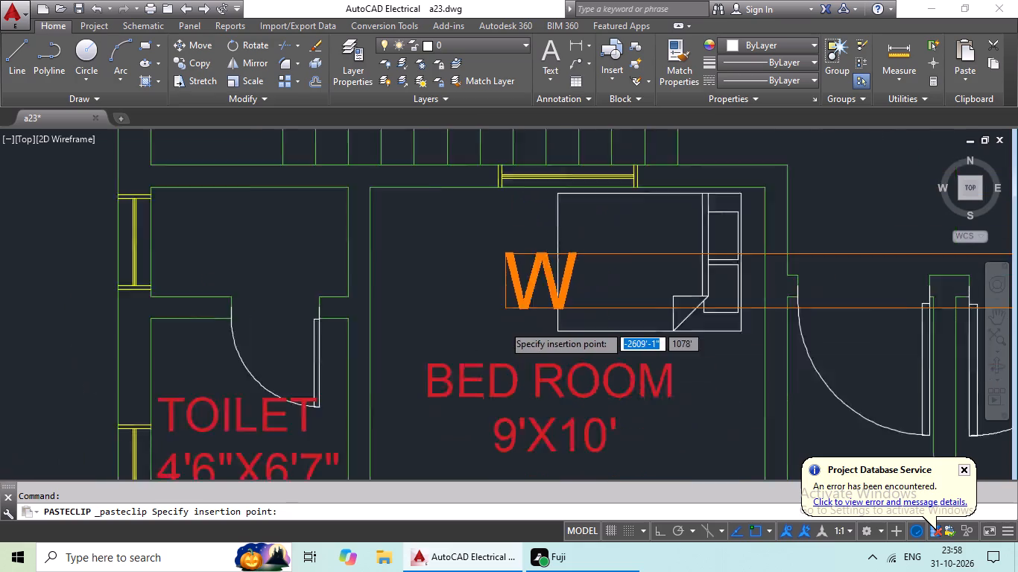
scroll(503, 325, "down", 1)
middle_click_drag(506, 305, 494, 386)
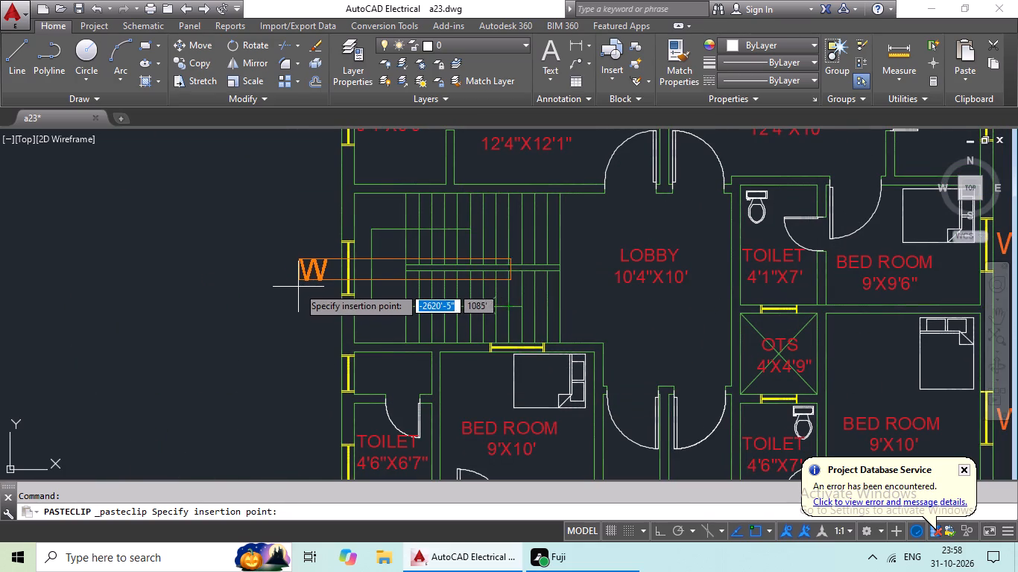
left_click(306, 289)
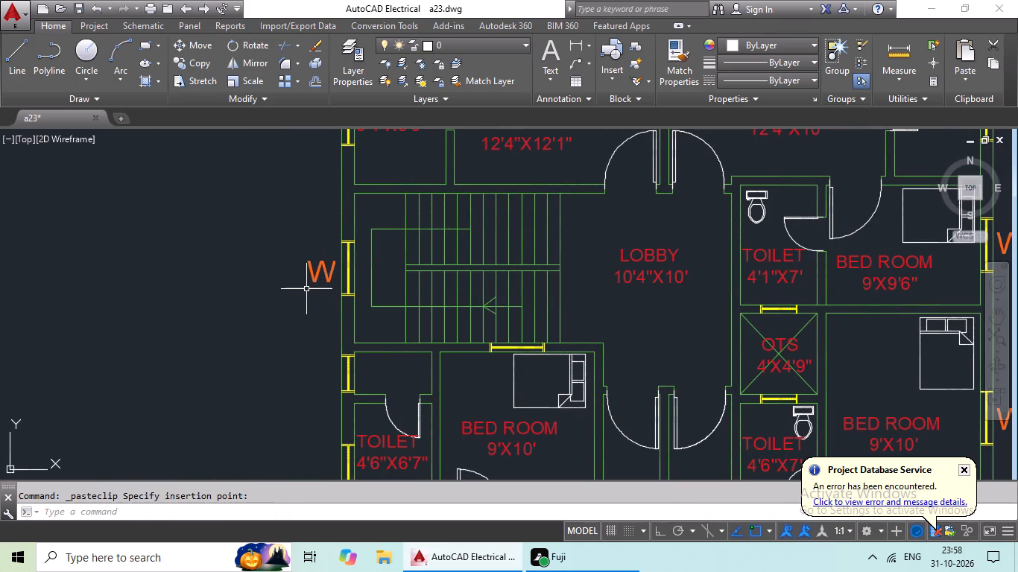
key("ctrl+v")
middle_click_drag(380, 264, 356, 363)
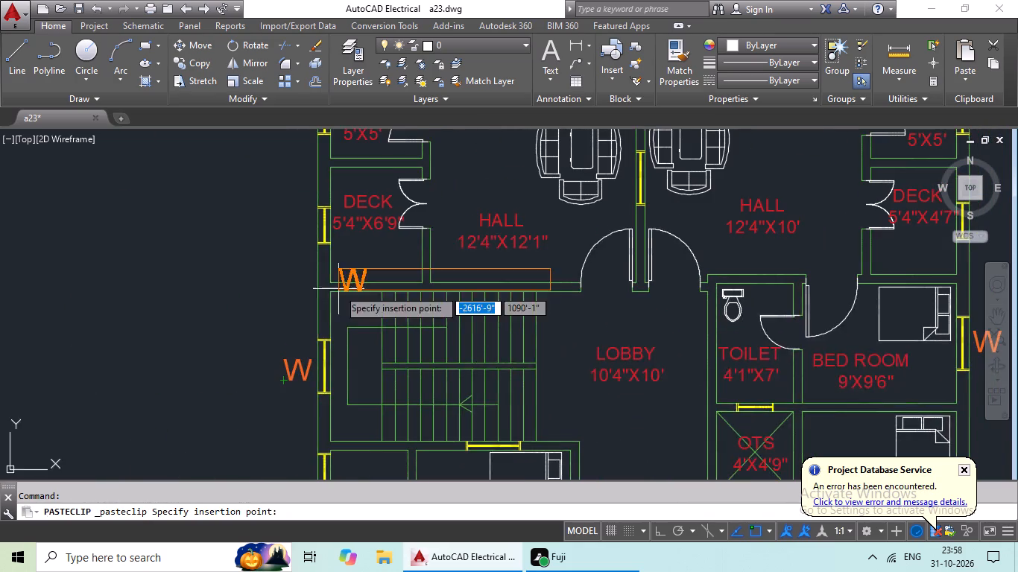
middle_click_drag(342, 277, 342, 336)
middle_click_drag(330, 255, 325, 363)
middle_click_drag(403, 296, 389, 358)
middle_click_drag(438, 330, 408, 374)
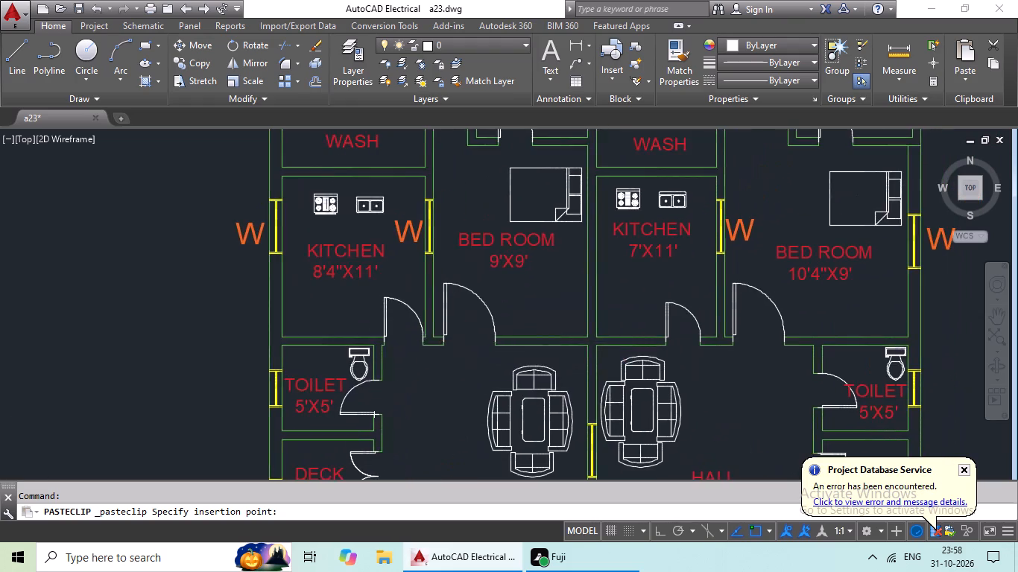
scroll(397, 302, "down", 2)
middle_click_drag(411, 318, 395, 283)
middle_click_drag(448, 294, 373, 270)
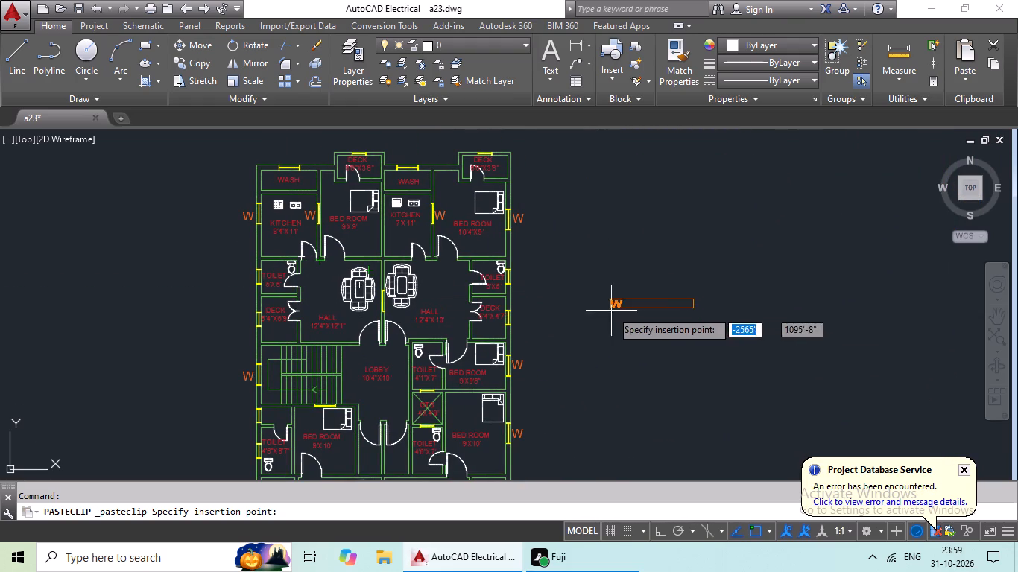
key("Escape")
Change the spare W text outside the building, northeast of the plan, to V.
middle_click_drag(636, 250, 514, 342)
scroll(521, 313, "down", 2)
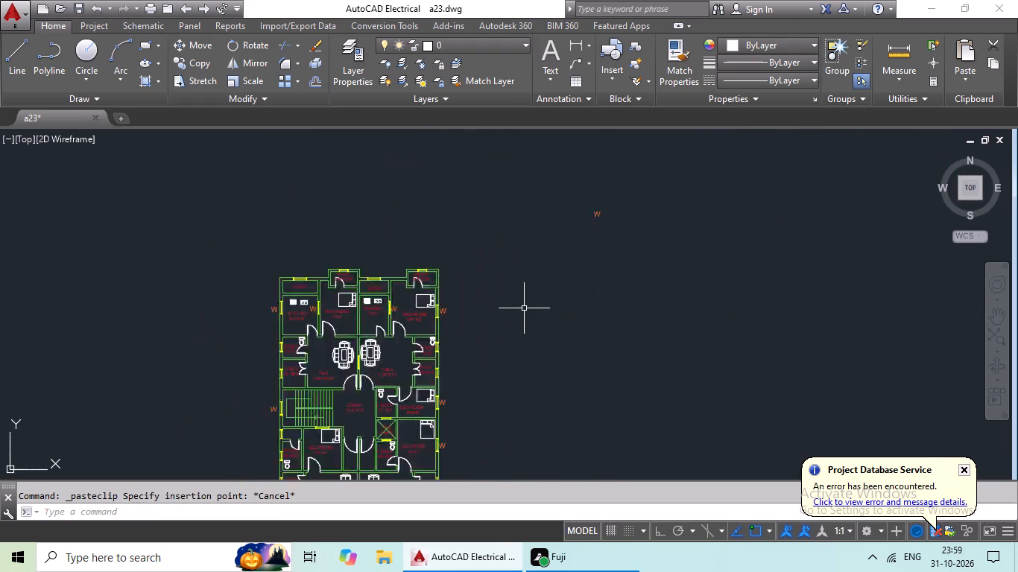
middle_click_drag(560, 290, 539, 336)
scroll(555, 297, "up", 4)
double_click(515, 273)
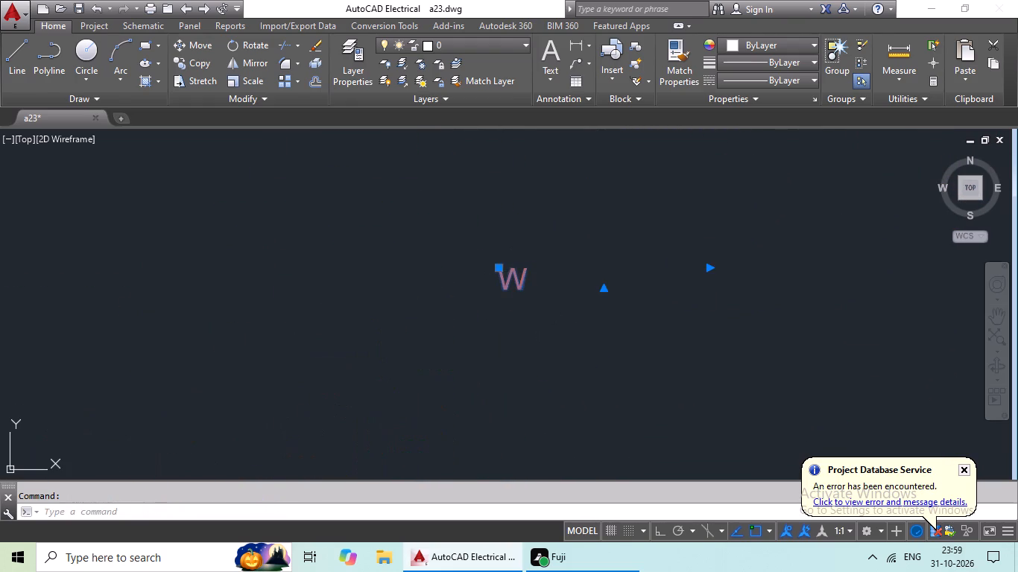
key("BackSpace")
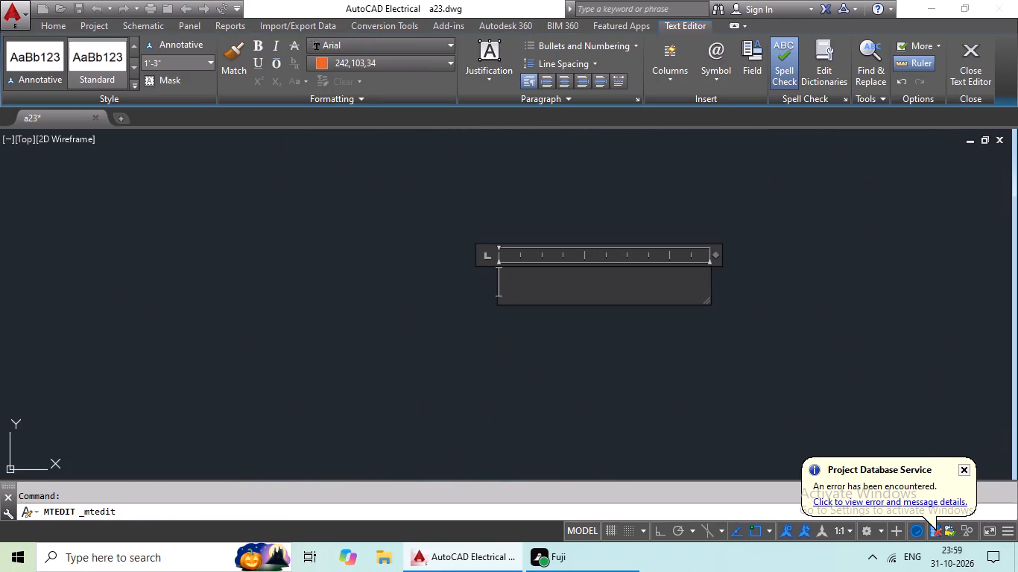
key("shift+v")
left_click(344, 298)
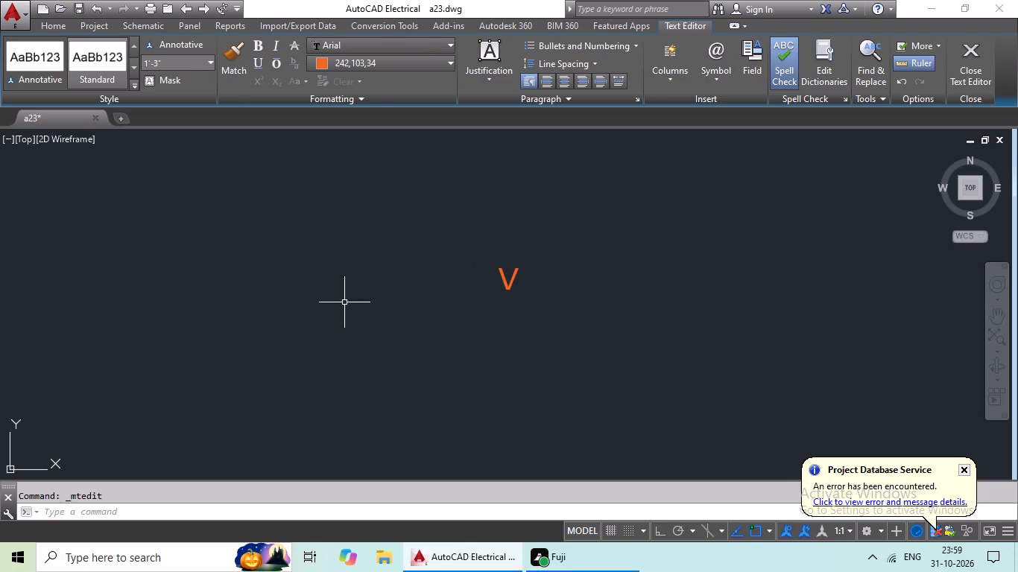
Copy the V text and paste it just outside the east window of the eastern 5'X5' toilet below the 10'4"X9' bedroom.
left_click(509, 278)
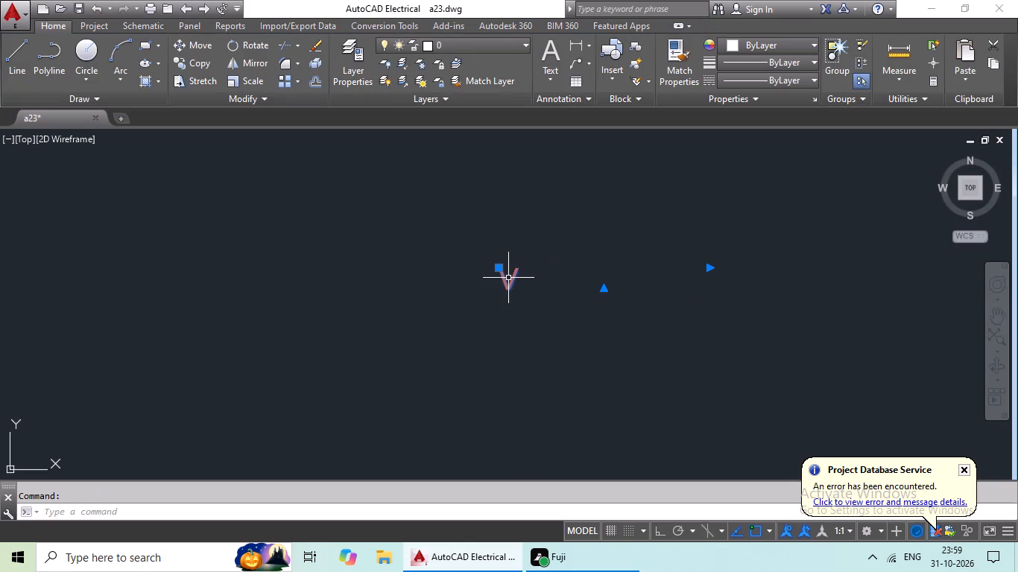
key("ctrl+c")
key("ctrl+v")
scroll(499, 267, "down", 2, "ctrl")
middle_click_drag(378, 284, 480, 252)
middle_click_drag(426, 340, 502, 261)
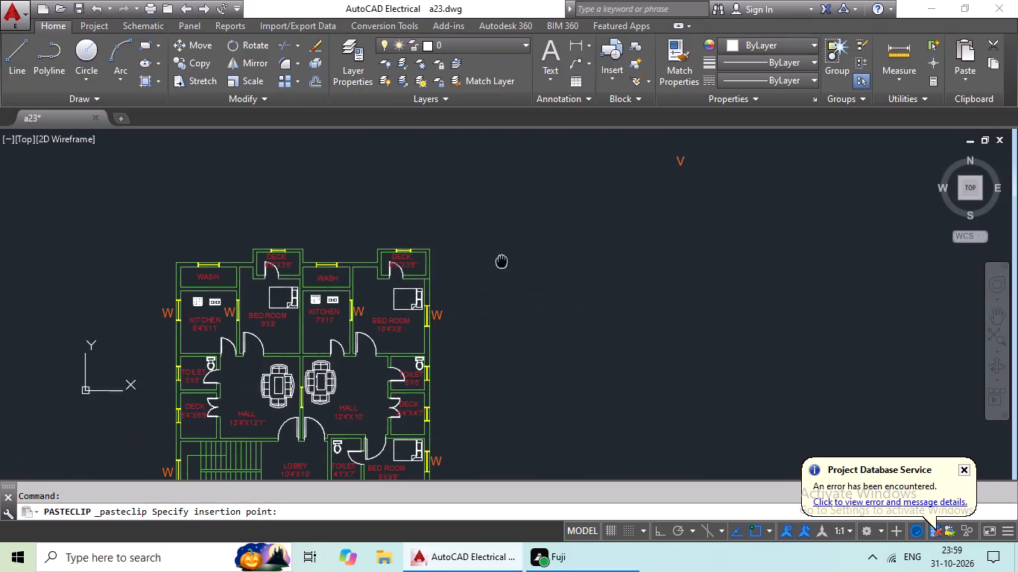
middle_click_drag(436, 388, 444, 340)
scroll(452, 335, "up", 3)
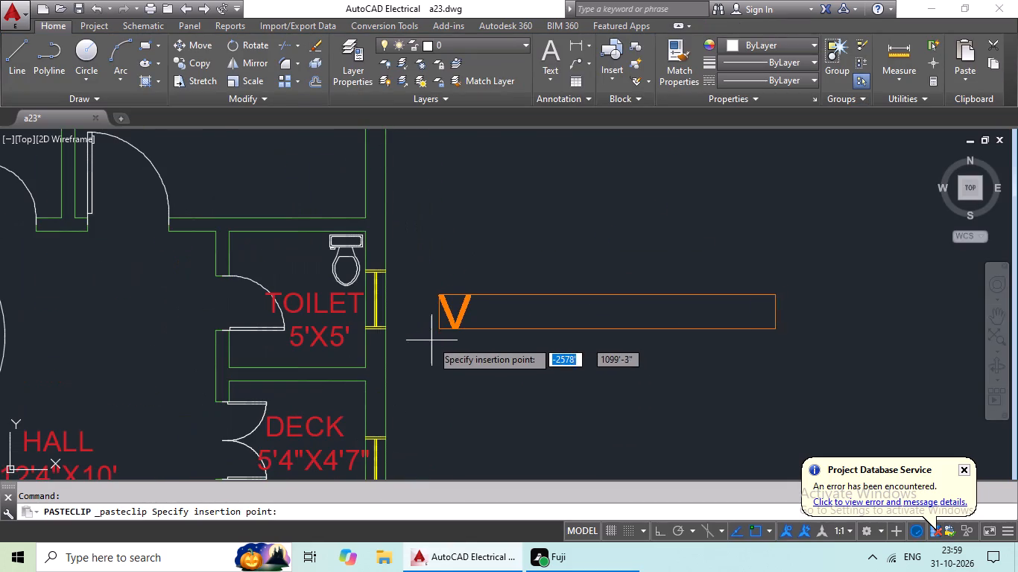
scroll(385, 328, "up", 2)
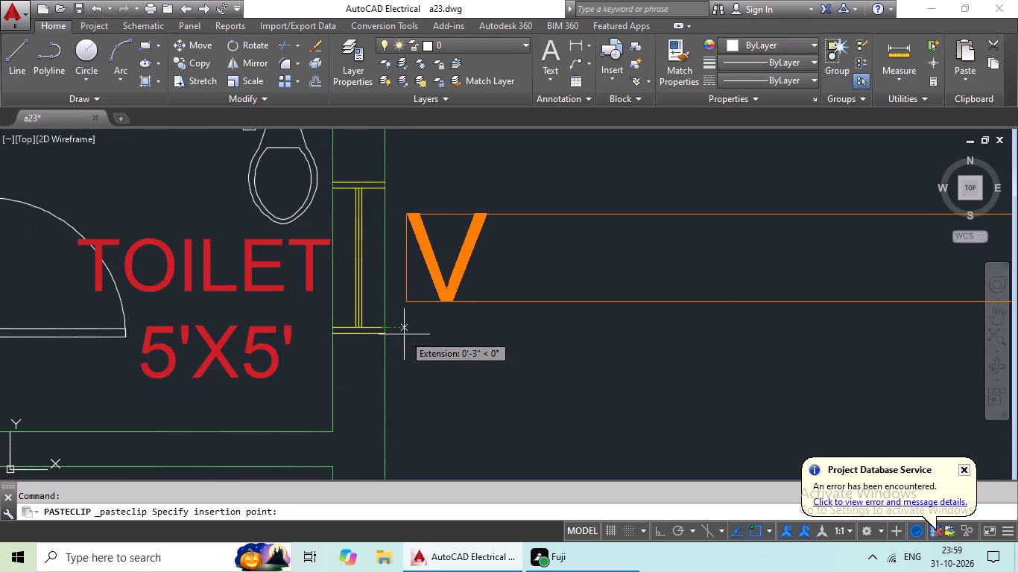
left_click(404, 334)
Paste another V just outside the east window of the 5'4"X4'7" deck below that toilet.
key("ctrl+v")
scroll(434, 349, "down", 2, "ctrl")
middle_click_drag(435, 350, 435, 273)
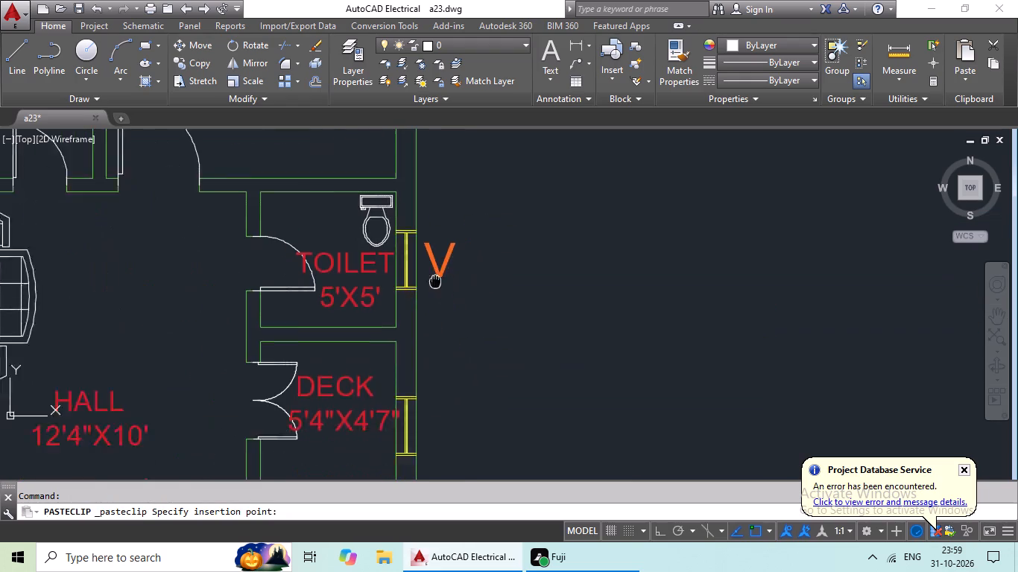
middle_click_drag(435, 273, 434, 168)
scroll(417, 331, "up", 2)
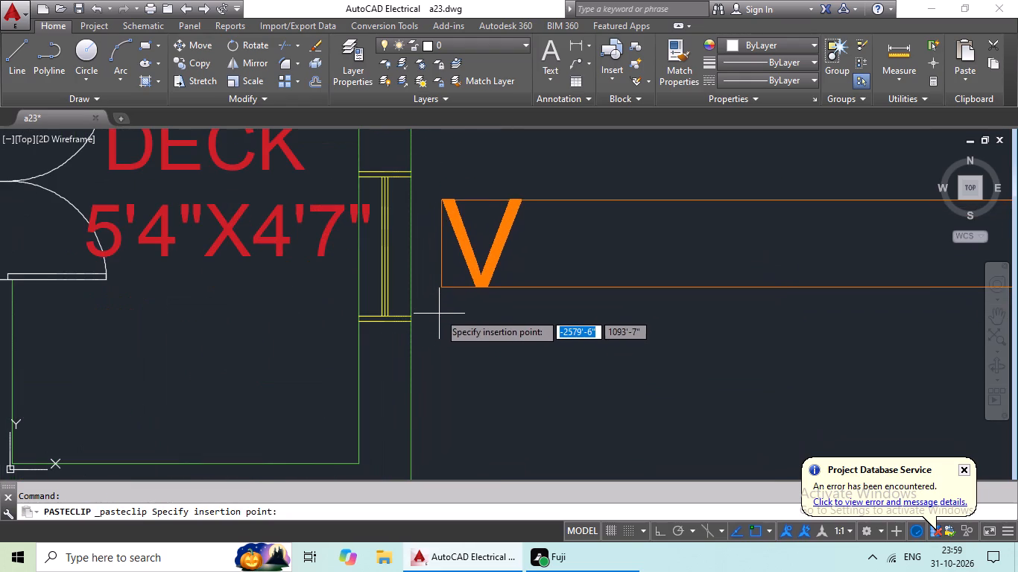
left_click(439, 313)
Paste another V just above the north window of the deck adjoining the 10'4"X9' bedroom.
key("ctrl+v")
scroll(467, 302, "down", 4)
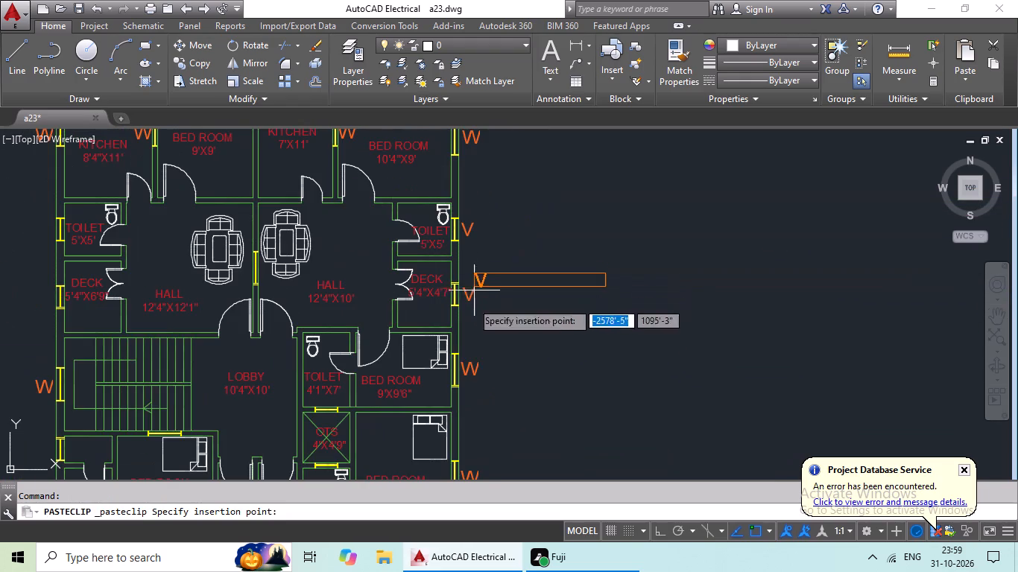
middle_click_drag(516, 256, 478, 350)
middle_click_drag(516, 258, 486, 350)
middle_click_drag(485, 272, 488, 332)
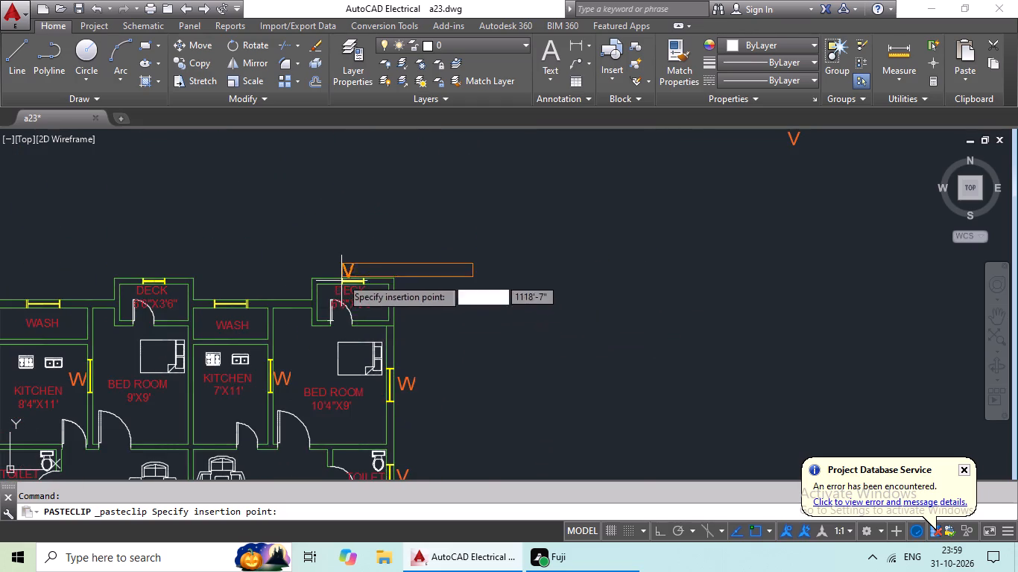
scroll(342, 252, "up", 4)
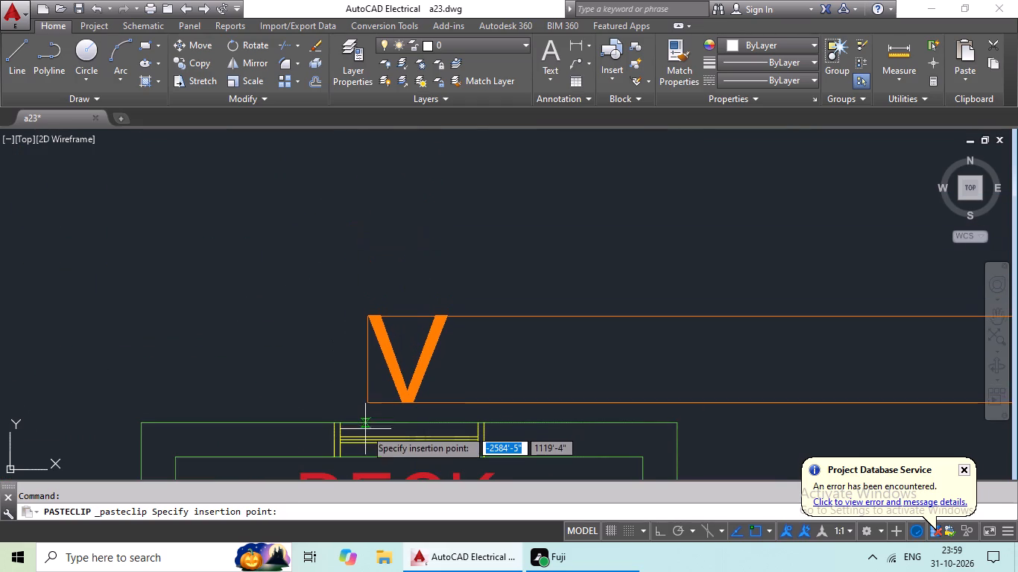
left_click(366, 435)
Paste another V just above the north window of the wash area adjoining the 7'X11' kitchen.
key("ctrl+v")
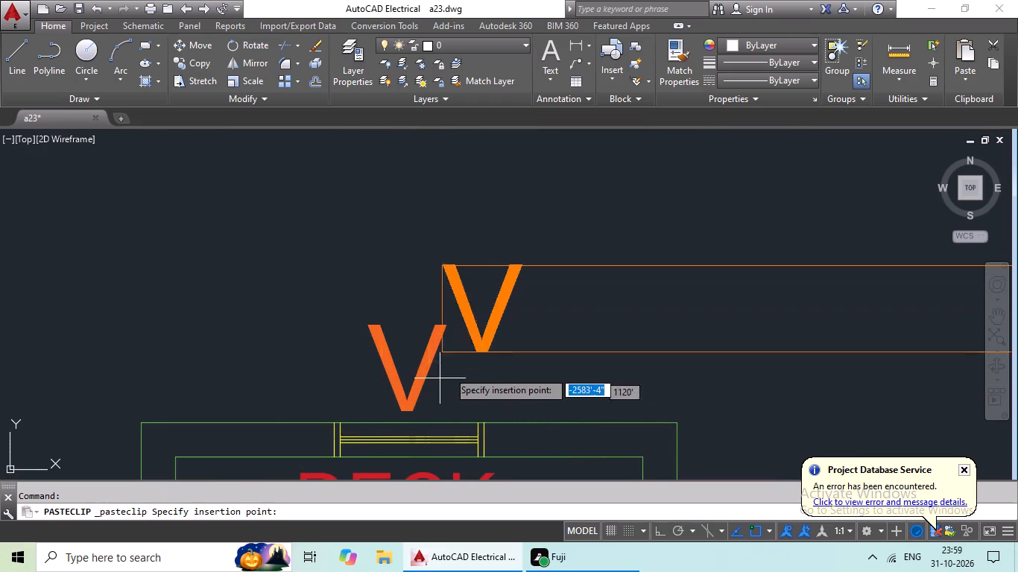
scroll(449, 370, "down", 3, "ctrl")
middle_click_drag(346, 371, 444, 317)
scroll(366, 349, "up", 4)
middle_click_drag(309, 363, 318, 360)
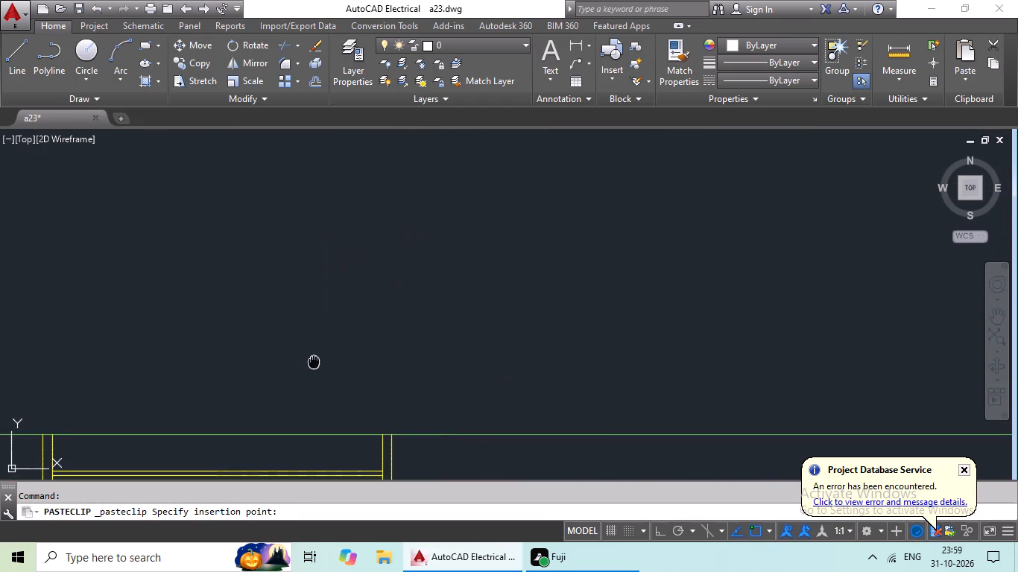
middle_click_drag(318, 360, 436, 276)
left_click(262, 371)
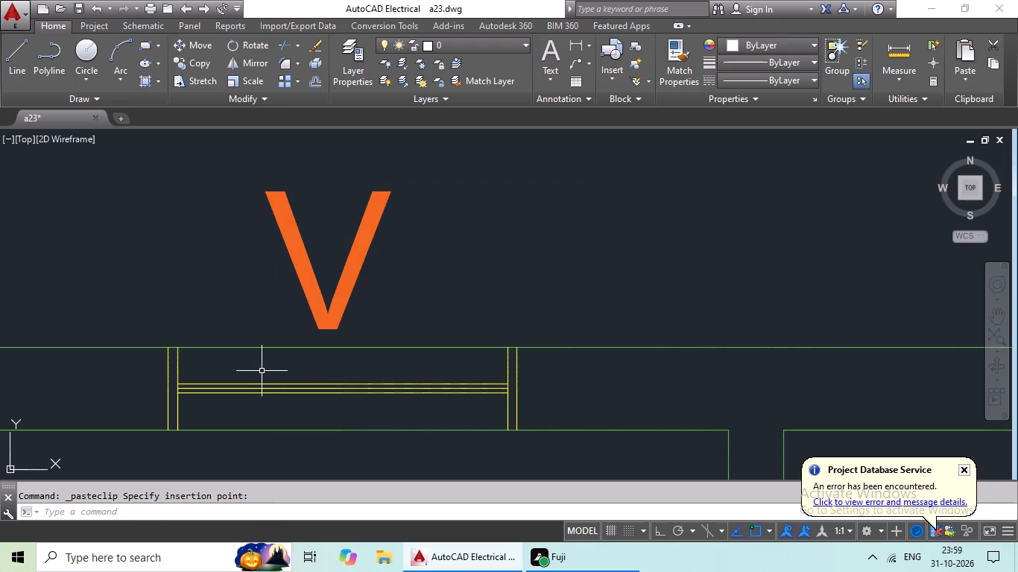
Paste another V just above the north window of the 6'6"X3'6" deck adjoining the 9'X9' bedroom.
key("ctrl+v")
scroll(404, 339, "down", 2, "ctrl")
middle_click_drag(380, 357, 586, 354)
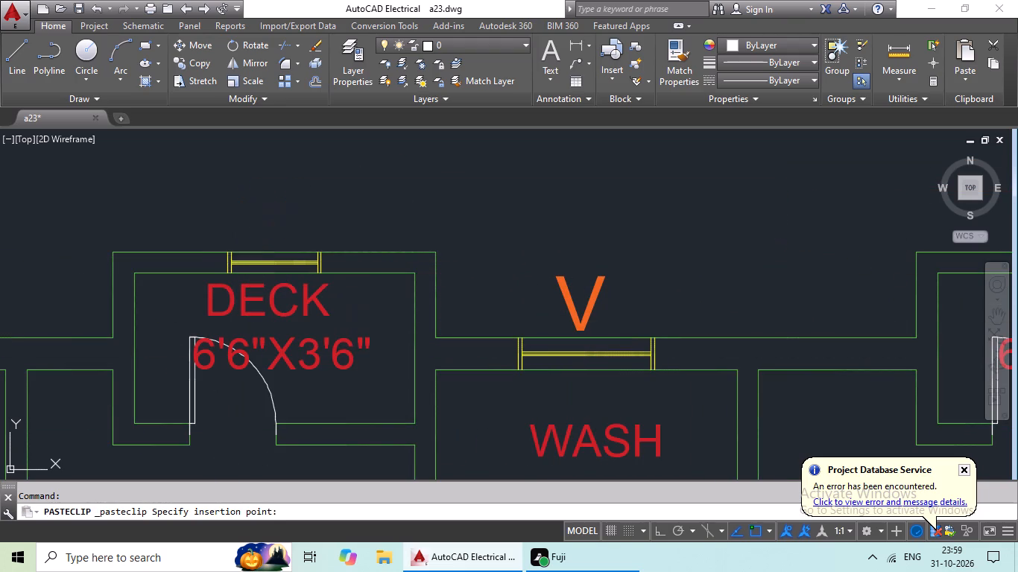
left_click(251, 253)
Paste another V just above the north window of the wash area adjoining the 8'4"X11' kitchen.
key("ctrl+v")
scroll(461, 251, "down", 2)
middle_click_drag(560, 276, 572, 270)
middle_click_drag(429, 302, 544, 256)
scroll(360, 233, "up", 3)
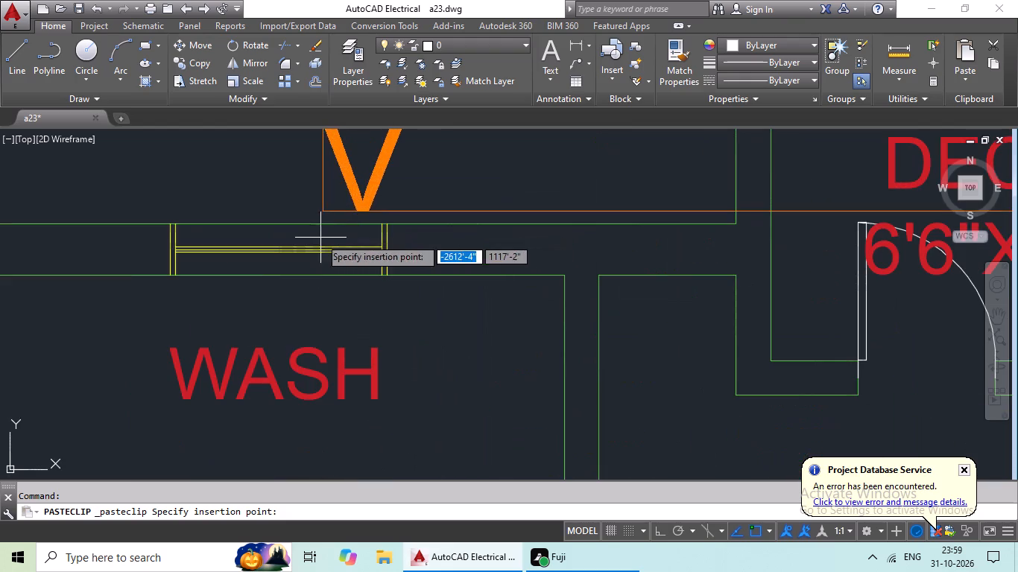
left_click(227, 235)
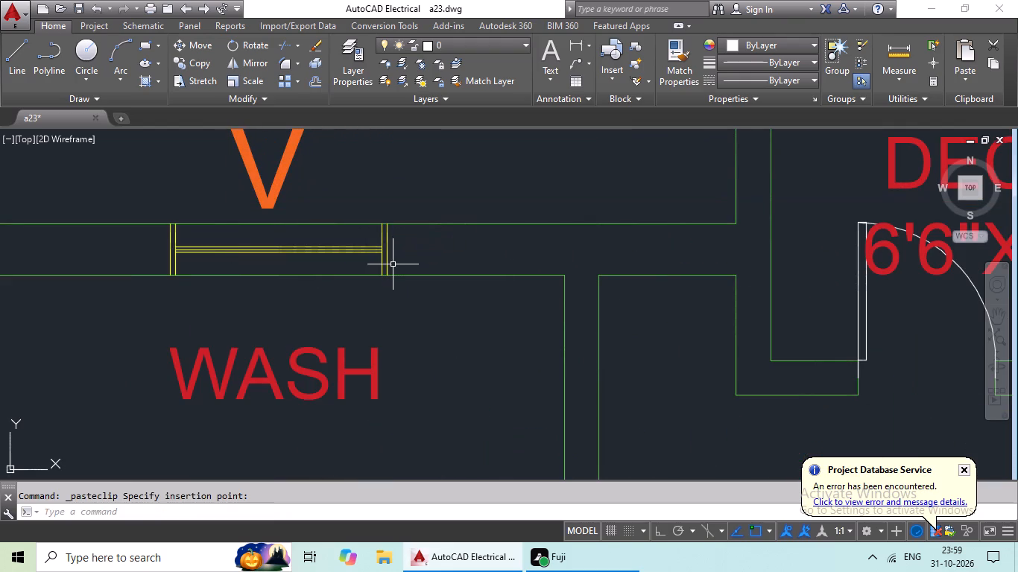
Paste another V just outside the west window of the 5'X5' toilet below the 8'4"X11' kitchen.
key("ctrl+v")
scroll(431, 247, "down", 2)
middle_click_drag(423, 281, 442, 145)
middle_click_drag(461, 325, 435, 182)
scroll(461, 275, "down", 1)
middle_click_drag(459, 293, 502, 199)
scroll(309, 289, "up", 2)
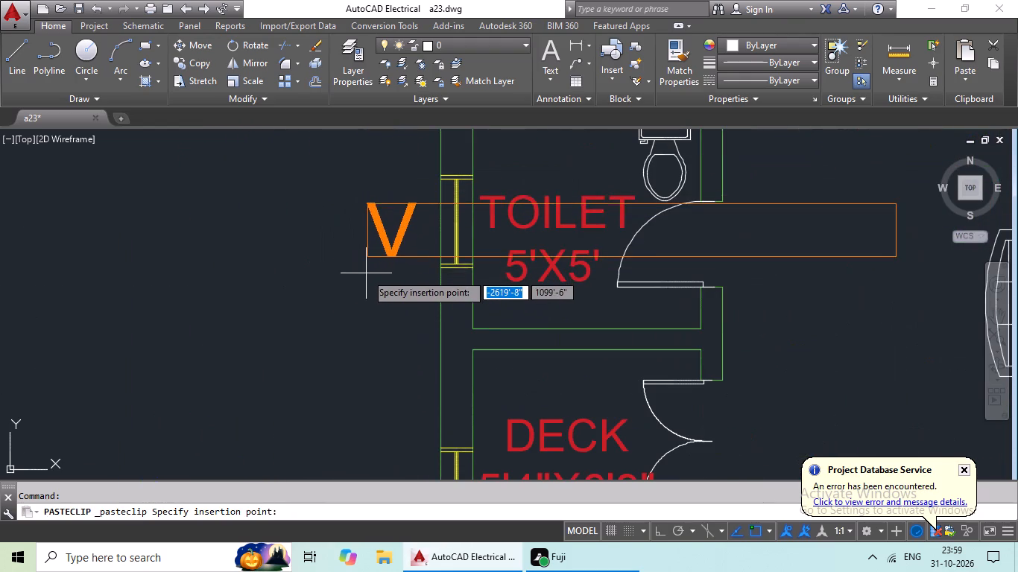
left_click(376, 272)
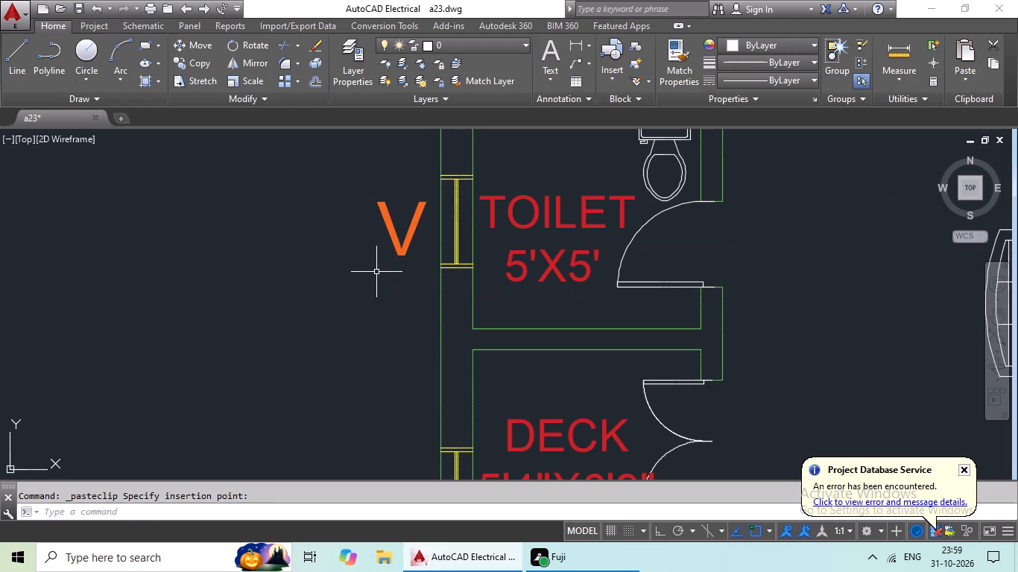
Paste another V just outside the west window of the 5'4"X6'9" deck.
key("ctrl+v")
scroll(373, 313, "down", 2, "ctrl")
middle_click_drag(370, 317, 379, 201)
scroll(367, 282, "up", 2)
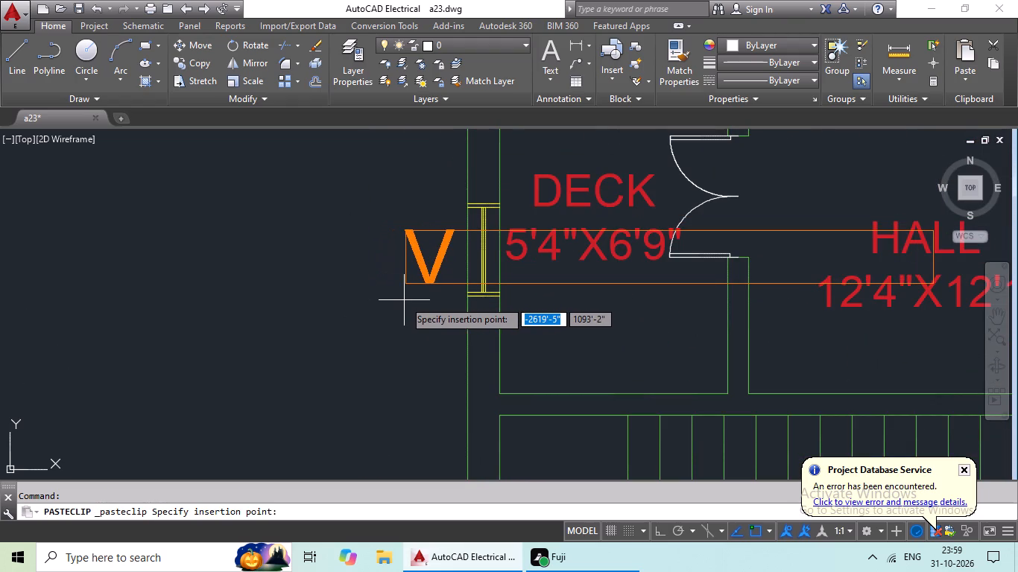
left_click(404, 301)
Paste another V just outside the east window of the 5'4"X4'7" deck beside the southeast 12'4"X10' hall.
key("ctrl+v")
scroll(401, 299, "down", 3, "ctrl")
middle_click_drag(399, 303, 375, 242)
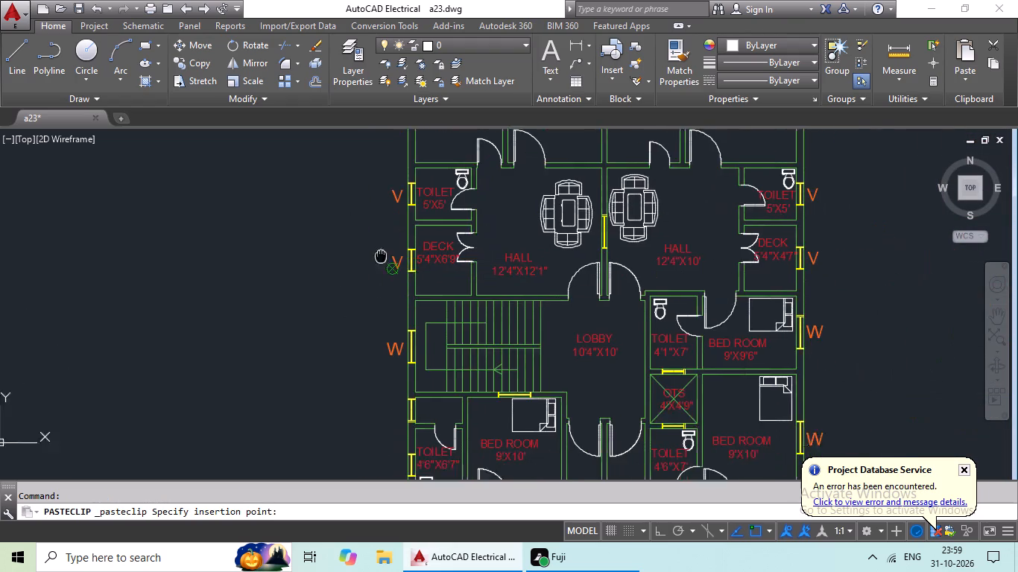
middle_click_drag(375, 242, 358, 196)
middle_click_drag(470, 334, 419, 275)
scroll(465, 320, "up", 1)
middle_click_drag(454, 335, 421, 348)
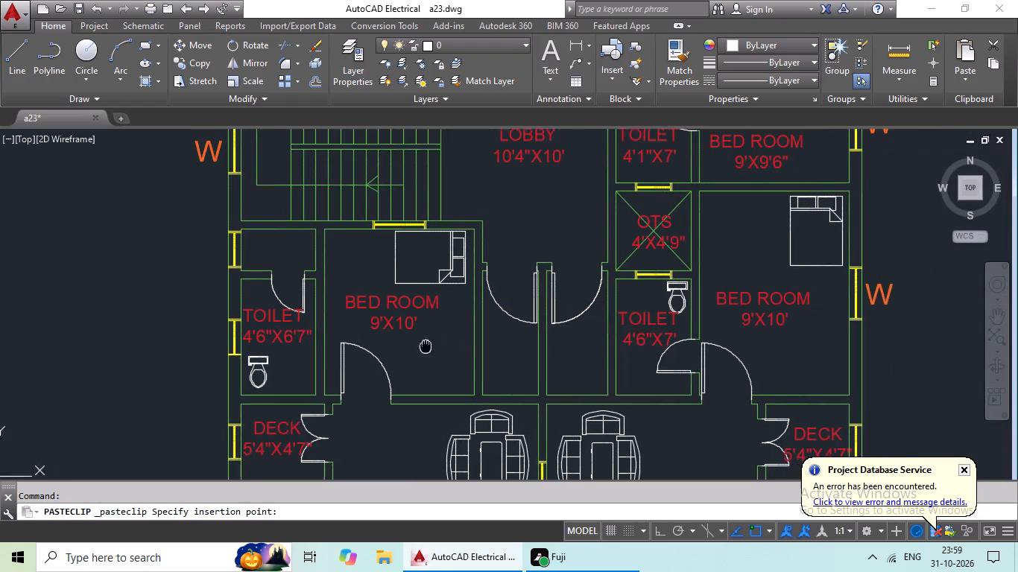
middle_click_drag(421, 348, 405, 353)
middle_click_drag(470, 334, 403, 393)
middle_click_drag(528, 340, 376, 379)
scroll(481, 372, "down", 1)
middle_click_drag(481, 372, 476, 295)
middle_click_drag(478, 334, 482, 232)
scroll(577, 318, "up", 3)
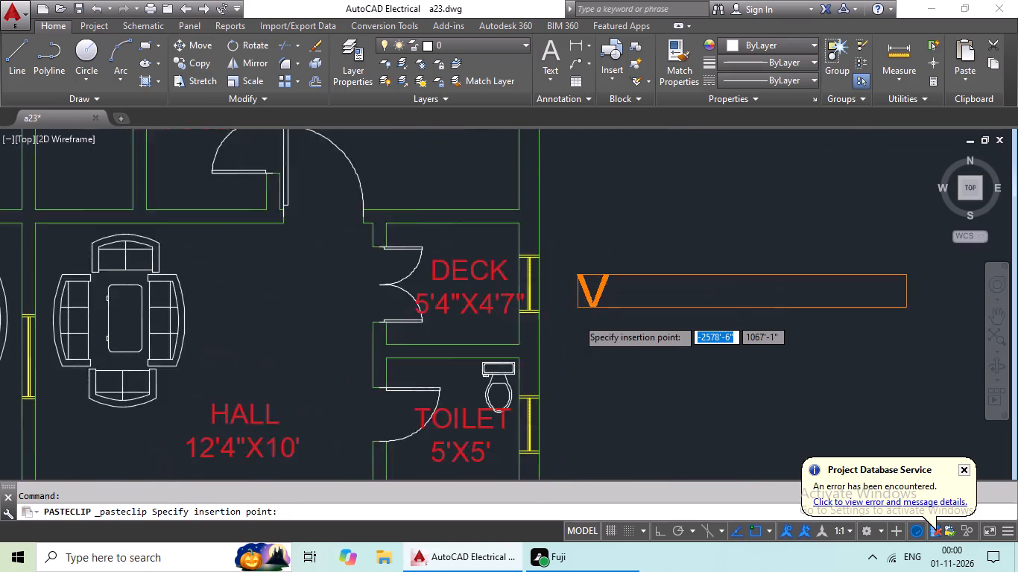
left_click(531, 305)
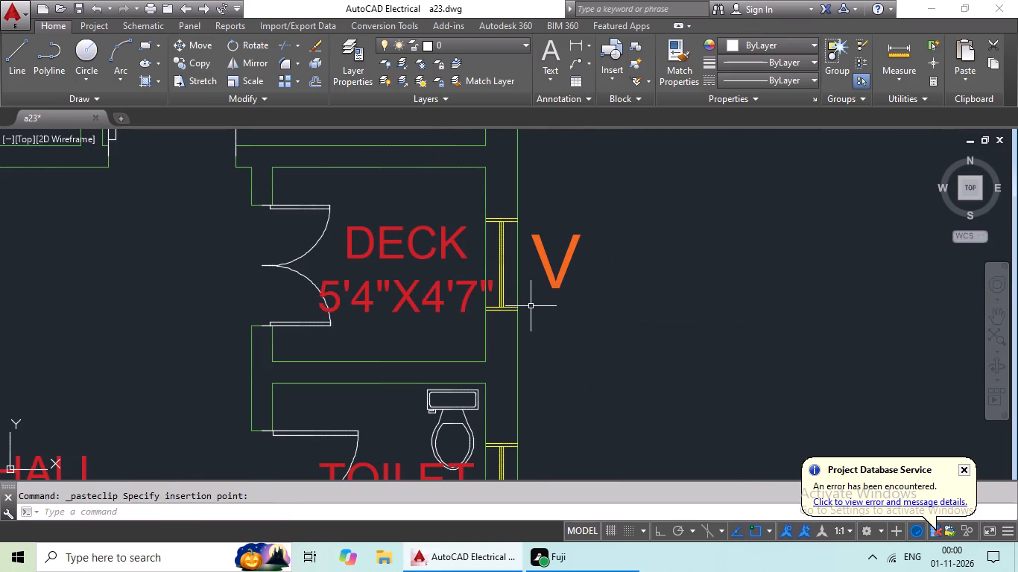
Paste another V just outside the east window of the 5'X5' toilet above the 8'4"X12' kitchen.
key("ctrl+v")
middle_click_drag(582, 377, 556, 244)
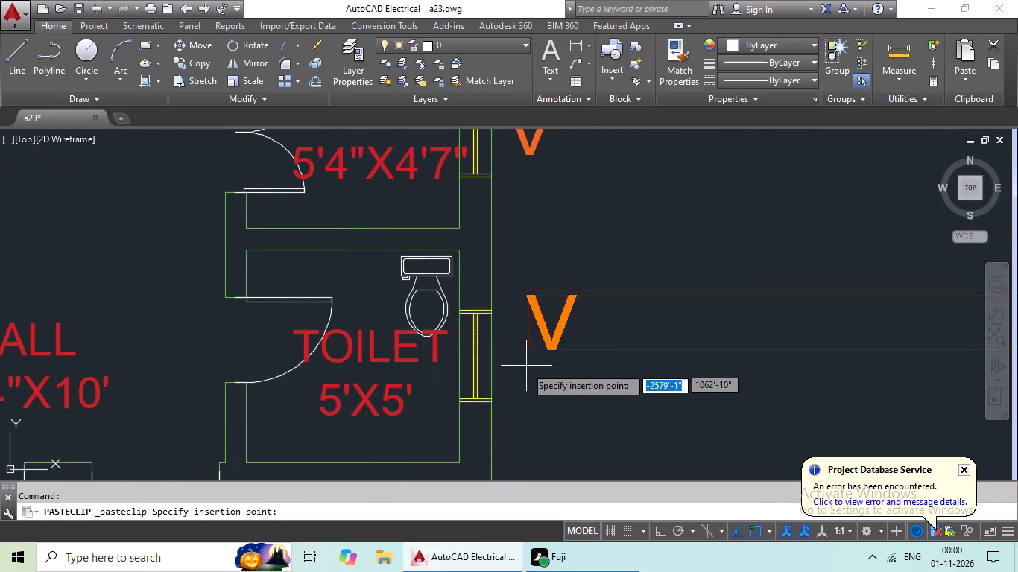
left_click(511, 398)
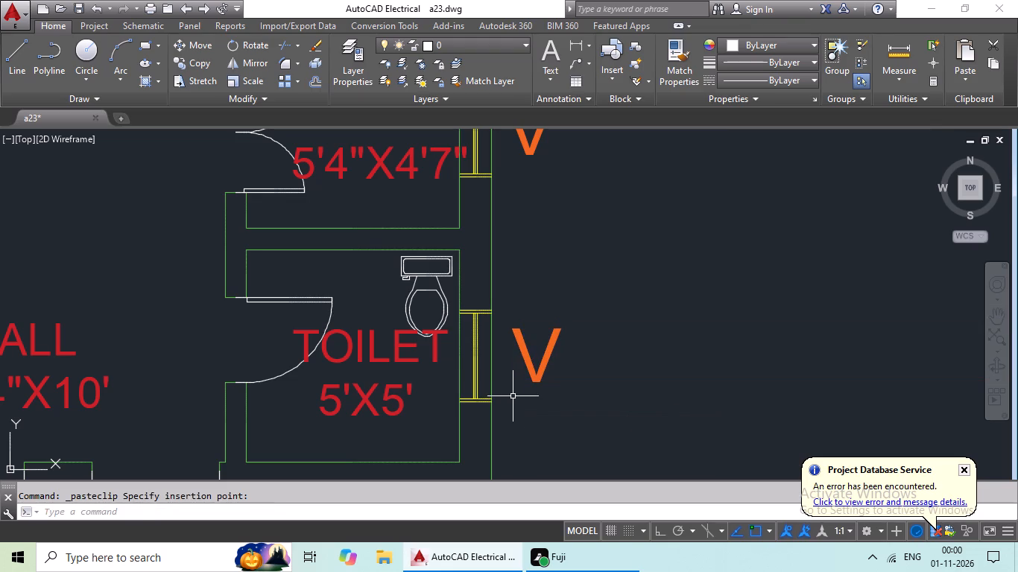
Paste another V just below the south window of the wash area adjoining the 8'4"X12' kitchen.
key("ctrl+v")
scroll(540, 359, "down", 2, "ctrl")
middle_click_drag(544, 380, 566, 266)
scroll(583, 332, "down", 1)
middle_click_drag(583, 332, 583, 264)
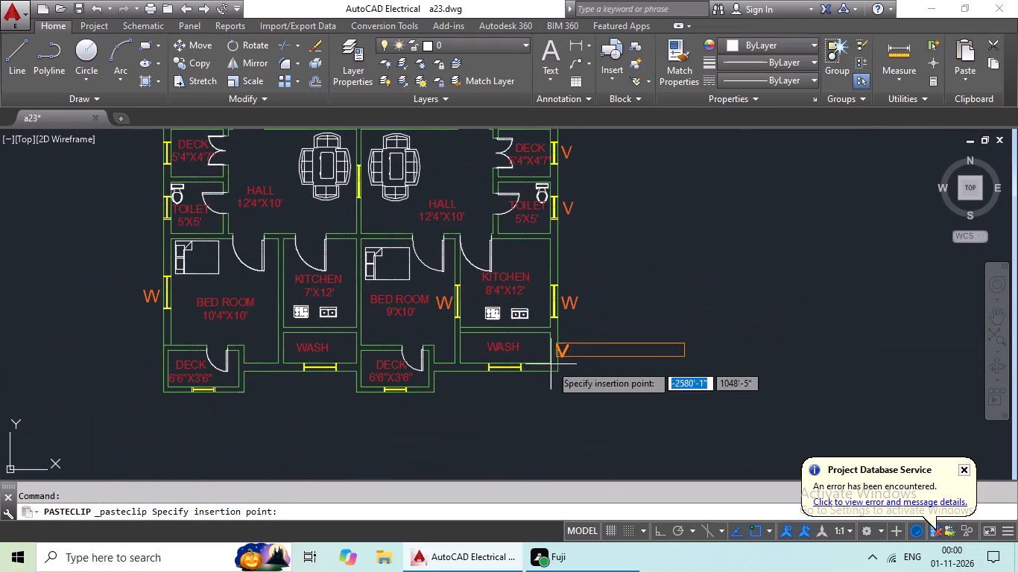
scroll(525, 385, "up", 3)
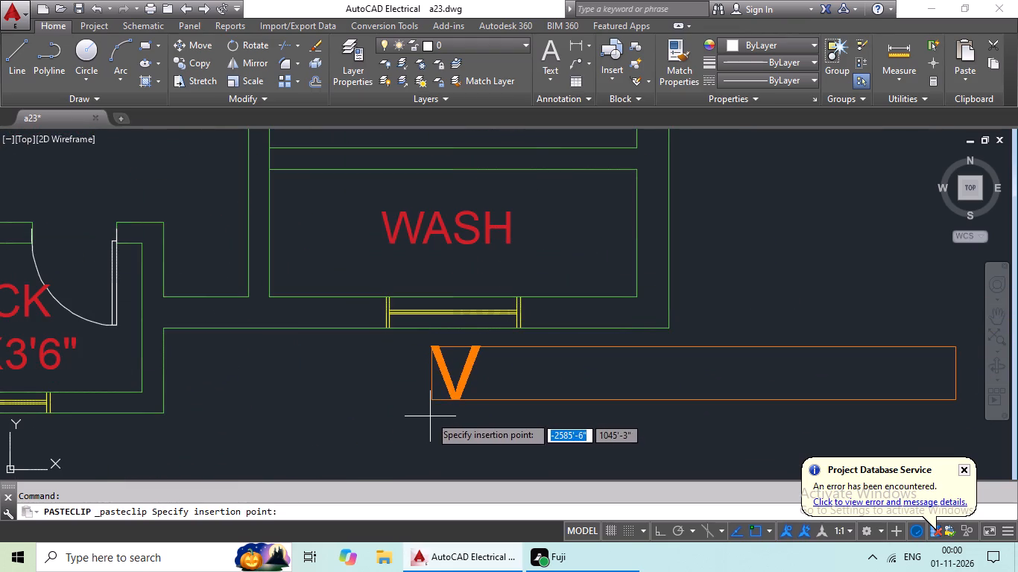
left_click(430, 416)
Paste another V just below the south window of the 6'6"X3'6" deck adjoining the southern 9'X10' bedroom.
key("ctrl+v")
scroll(436, 414, "down", 2, "ctrl")
middle_click_drag(430, 418, 437, 405)
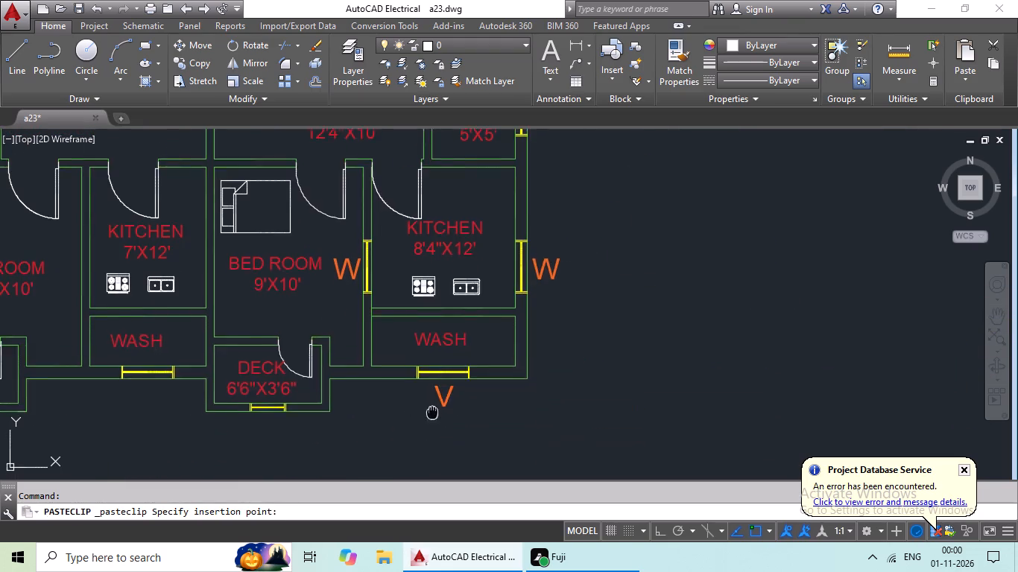
middle_click_drag(437, 405, 462, 363)
scroll(309, 396, "up", 3)
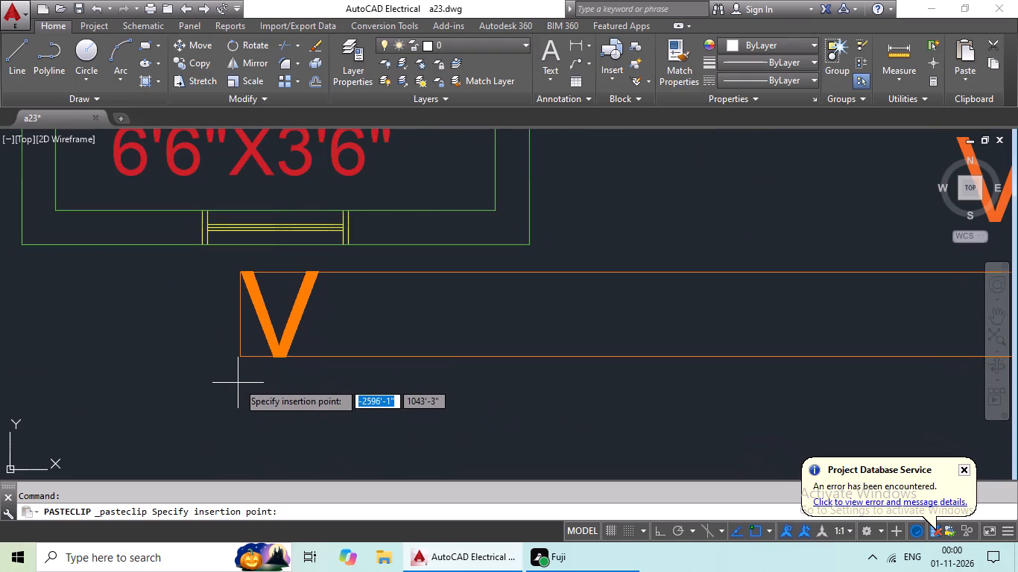
left_click(233, 376)
Paste another V just below the south window of the wash area adjoining the 7'X12' kitchen.
key("ctrl+v")
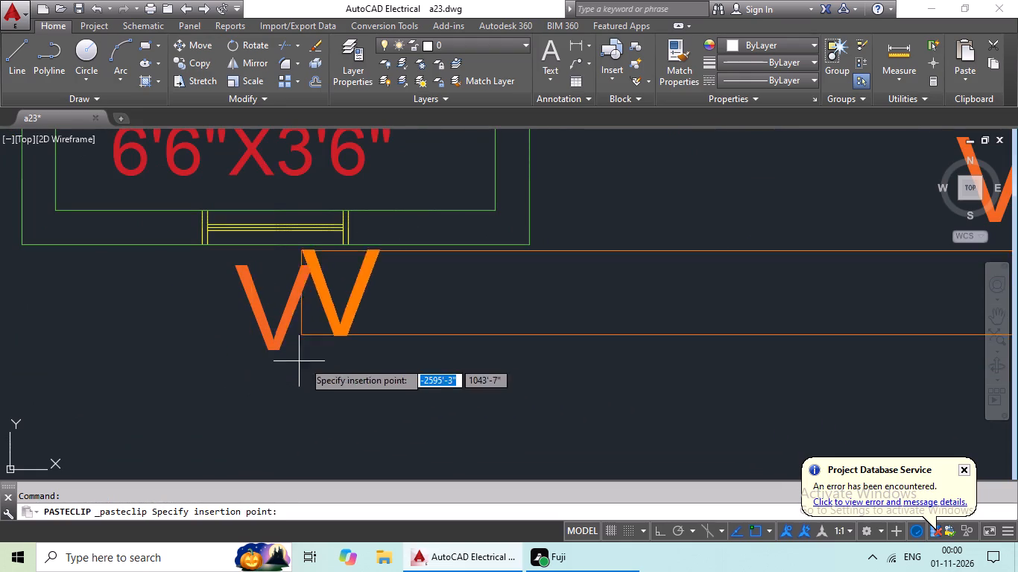
scroll(305, 361, "down", 2, "ctrl")
middle_click_drag(230, 367, 394, 398)
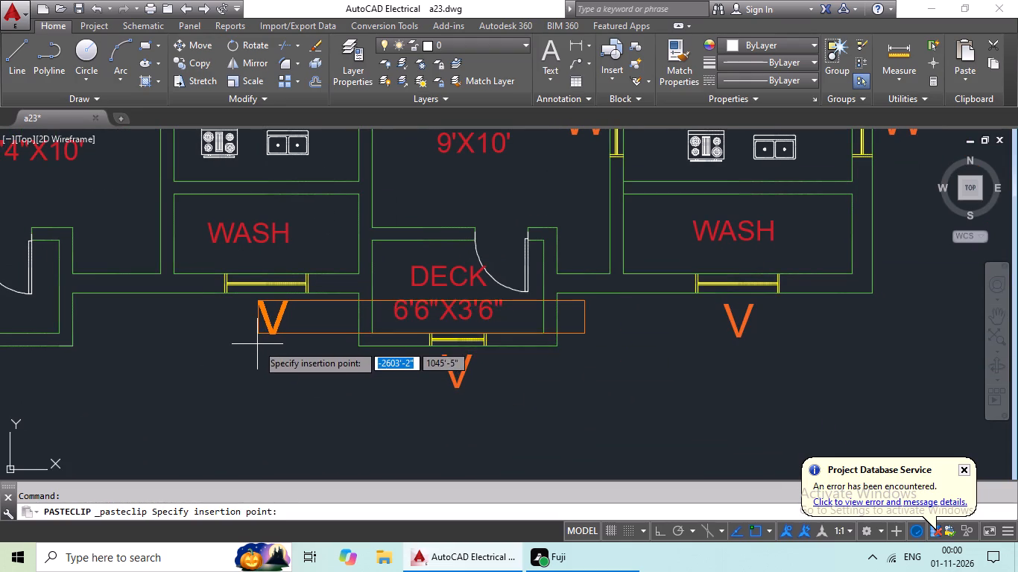
left_click(253, 344)
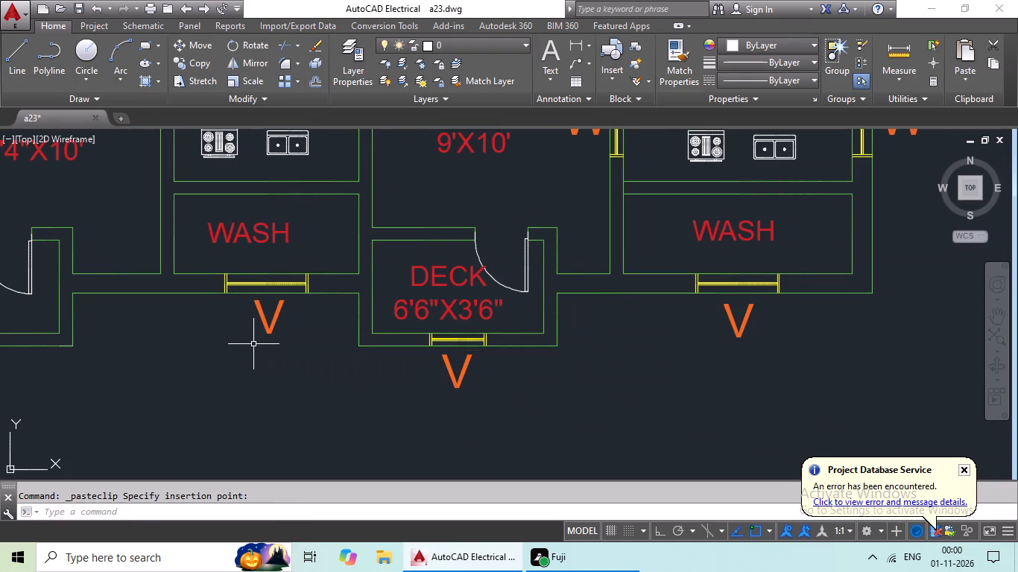
Paste another V just below the south window of the 6'6"X3'6" deck adjoining the 10'4"X10' bedroom.
key("ctrl+v")
scroll(275, 348, "down", 2)
middle_click_drag(228, 352, 317, 352)
scroll(252, 366, "up", 3)
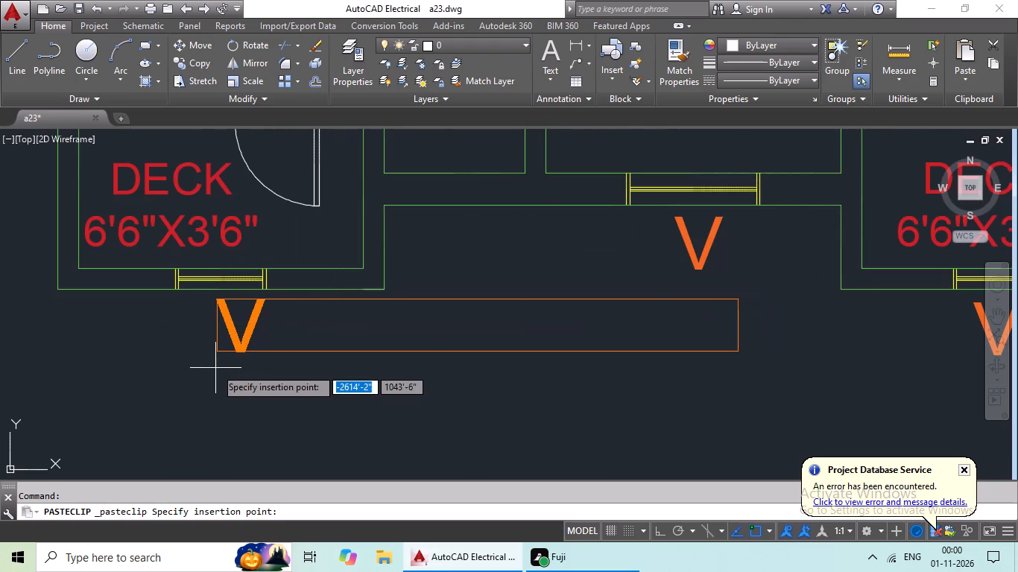
left_click(195, 372)
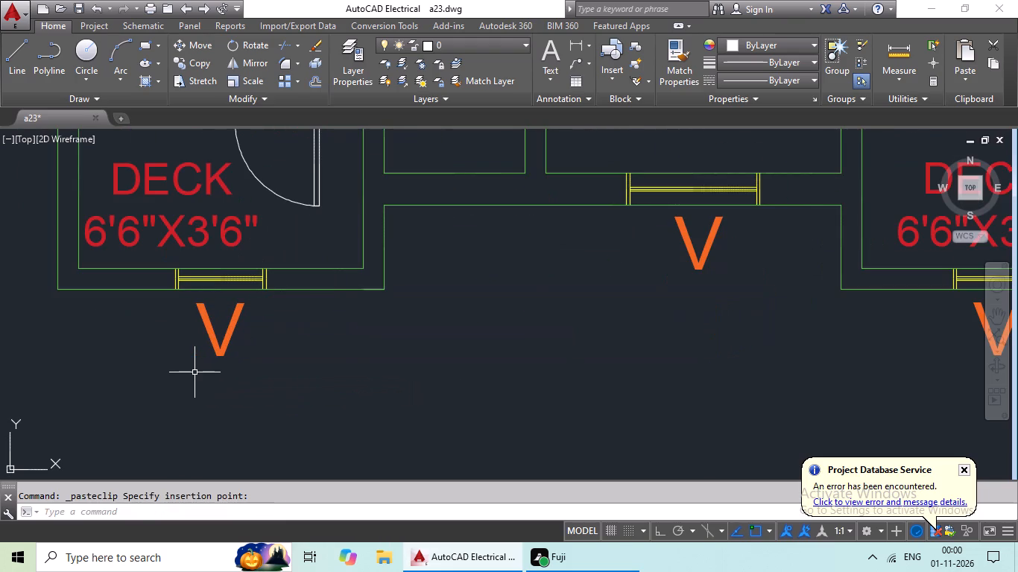
Paste another V just outside the west window of the 5'X5' toilet above the 10'4"X10' bedroom.
key("ctrl+v")
scroll(268, 357, "down", 2, "ctrl")
middle_click_drag(287, 354, 280, 410)
scroll(297, 340, "down", 1)
middle_click_drag(328, 303, 318, 362)
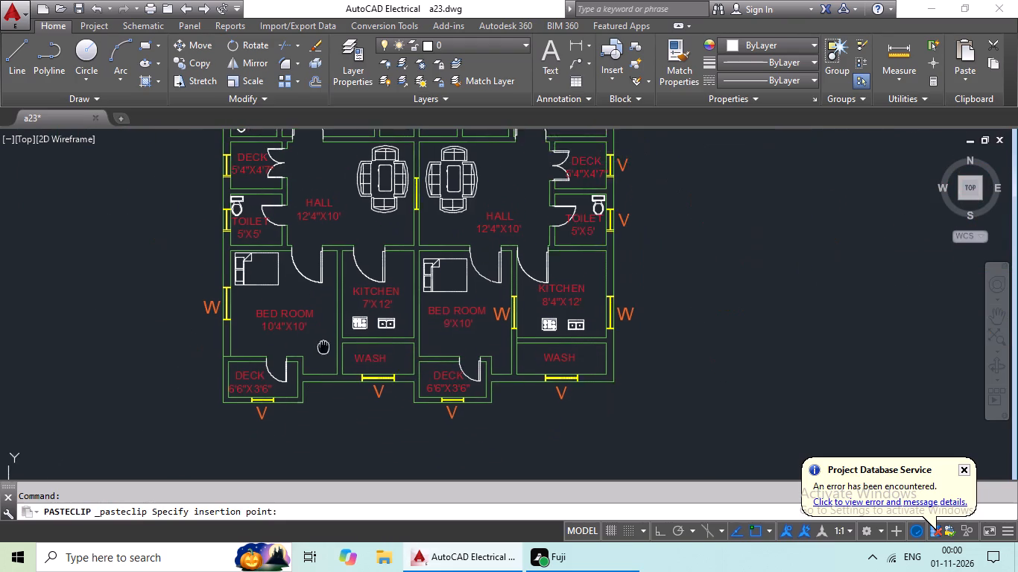
middle_click_drag(318, 362, 314, 369)
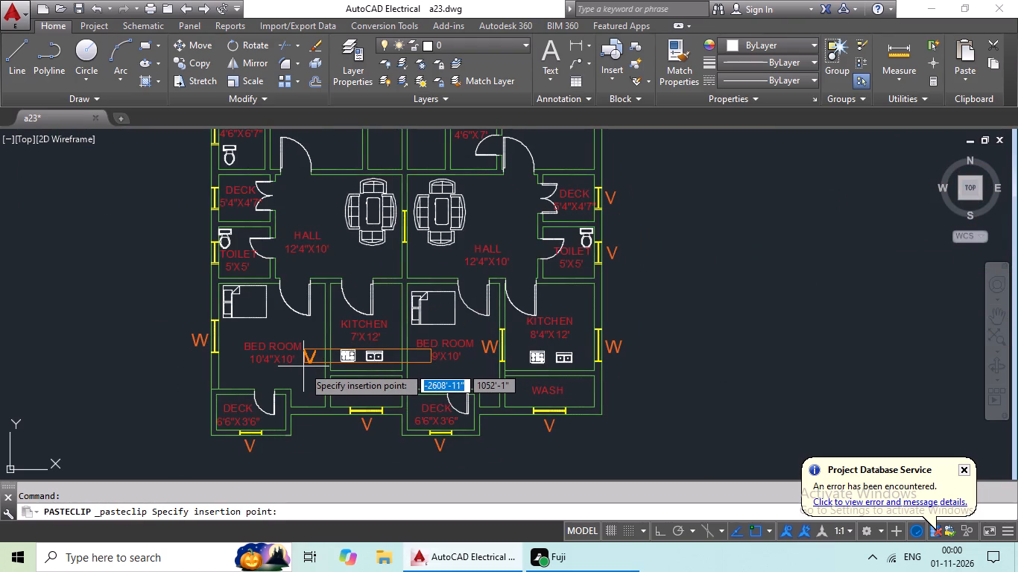
scroll(301, 352, "down", 1)
middle_click_drag(300, 320, 309, 381)
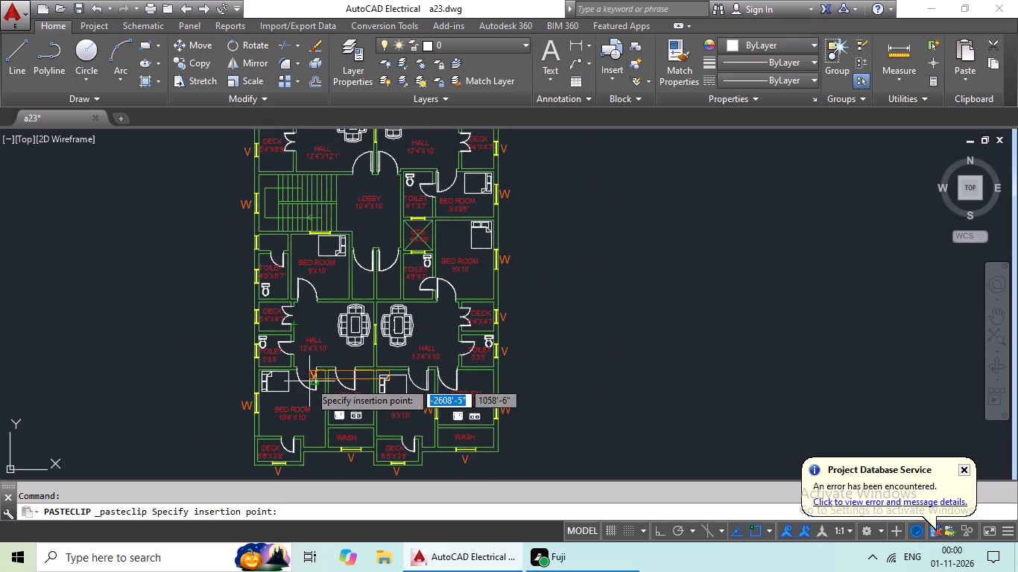
scroll(293, 378, "up", 2)
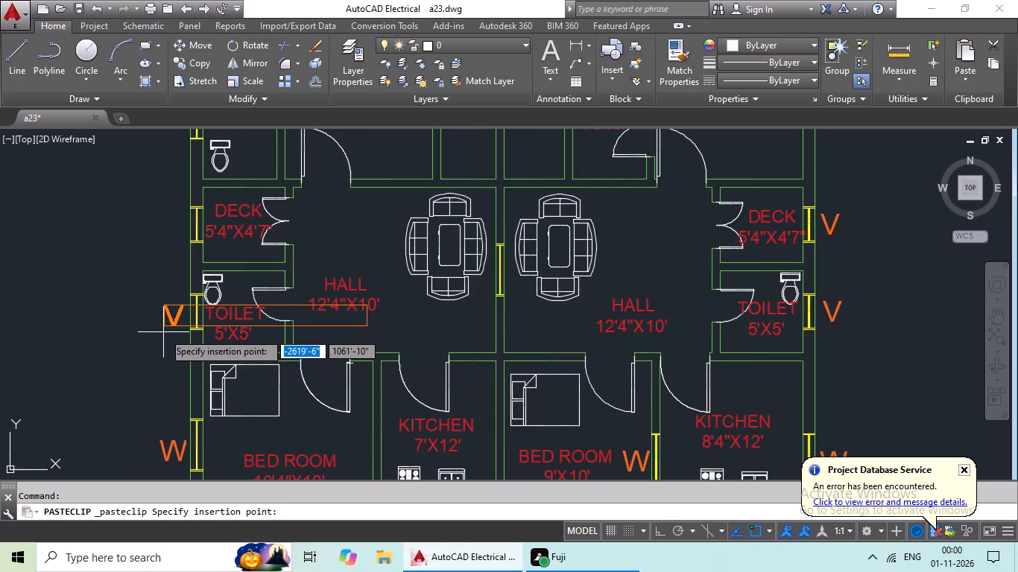
left_click(163, 330)
Paste another V just outside the west window of the 5'4"X4'7" deck beside the southwest hall.
key("ctrl+v")
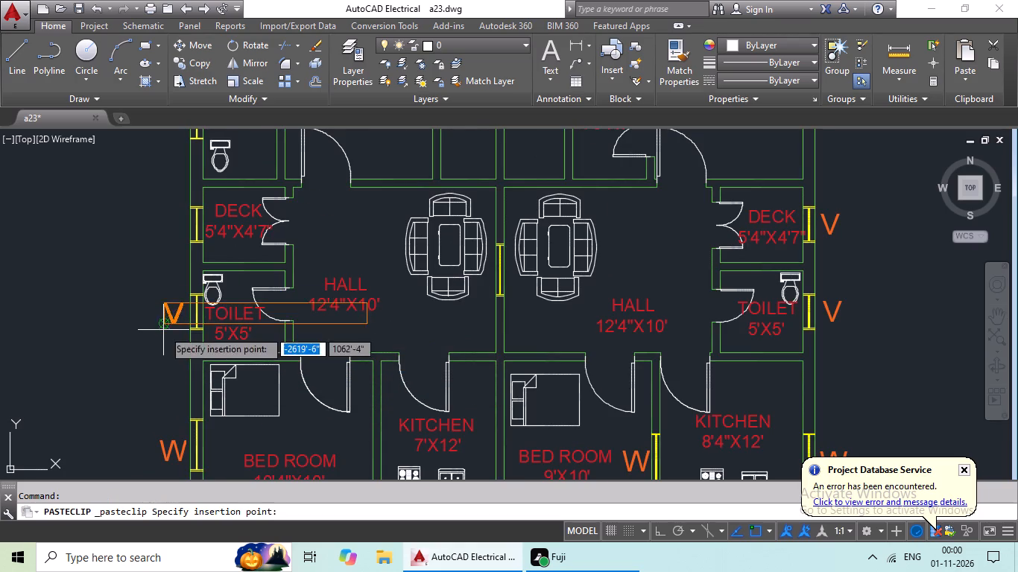
left_click(162, 245)
Paste another V just outside the west window of the 4'6"X6'7" toilet.
key("ctrl+v")
scroll(170, 248, "down", 2, "ctrl")
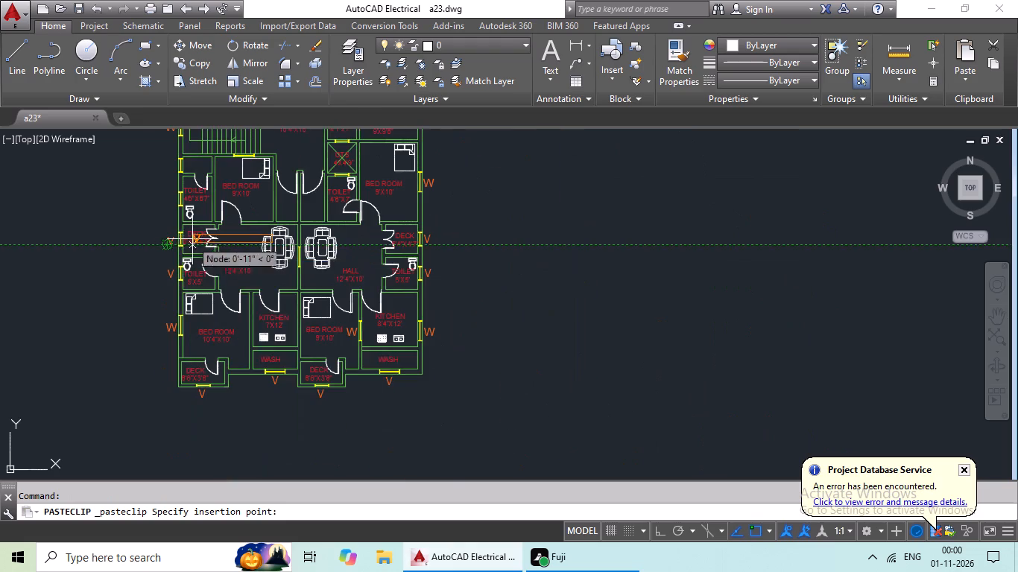
middle_click_drag(194, 238, 184, 290)
scroll(159, 247, "up", 3)
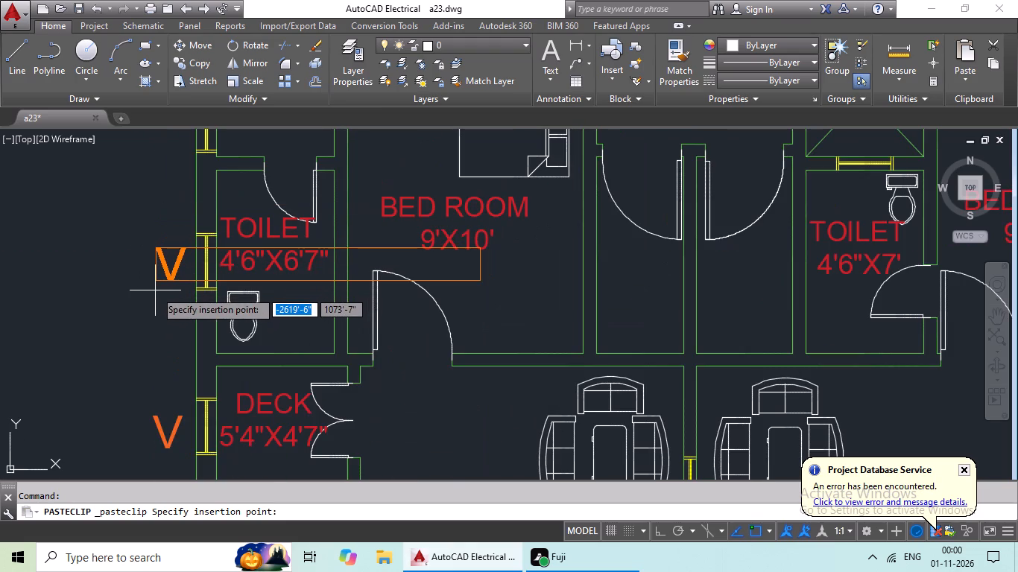
left_click(155, 290)
Paste another V just outside the west window of the unlabelled room between the staircase and the 4'6"X6'7" toilet.
key("ctrl+v")
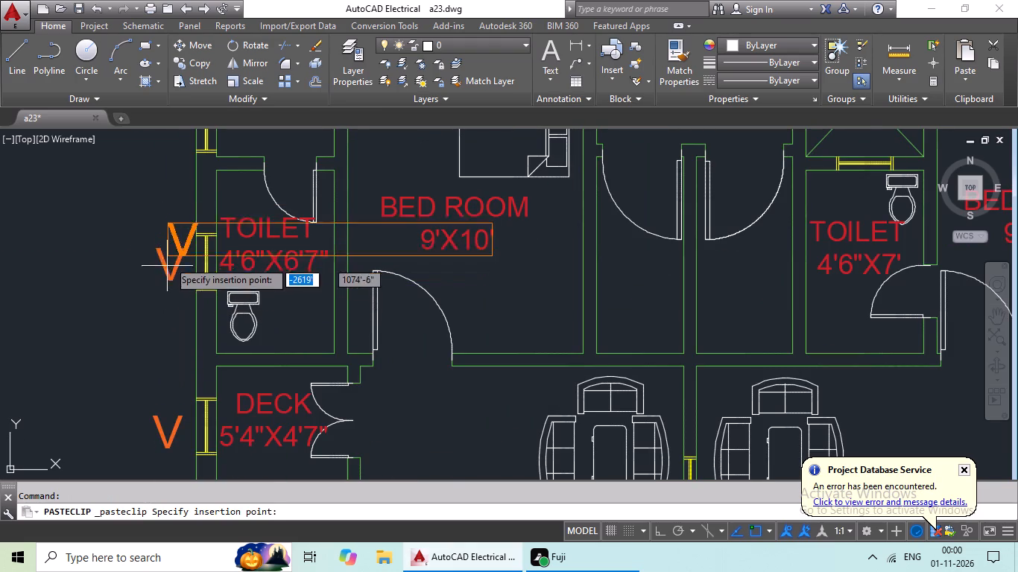
middle_click_drag(169, 268, 136, 366)
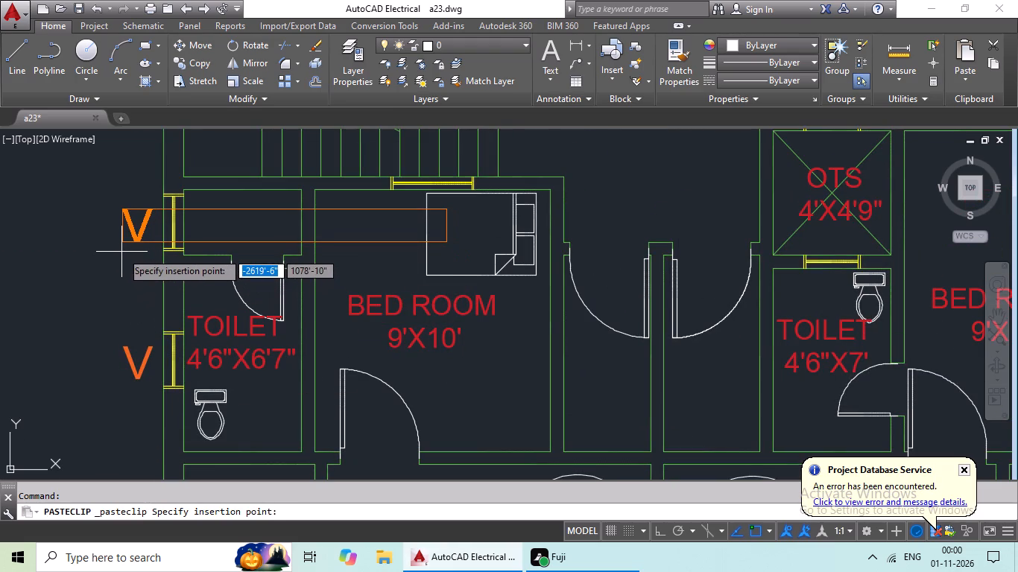
left_click(121, 251)
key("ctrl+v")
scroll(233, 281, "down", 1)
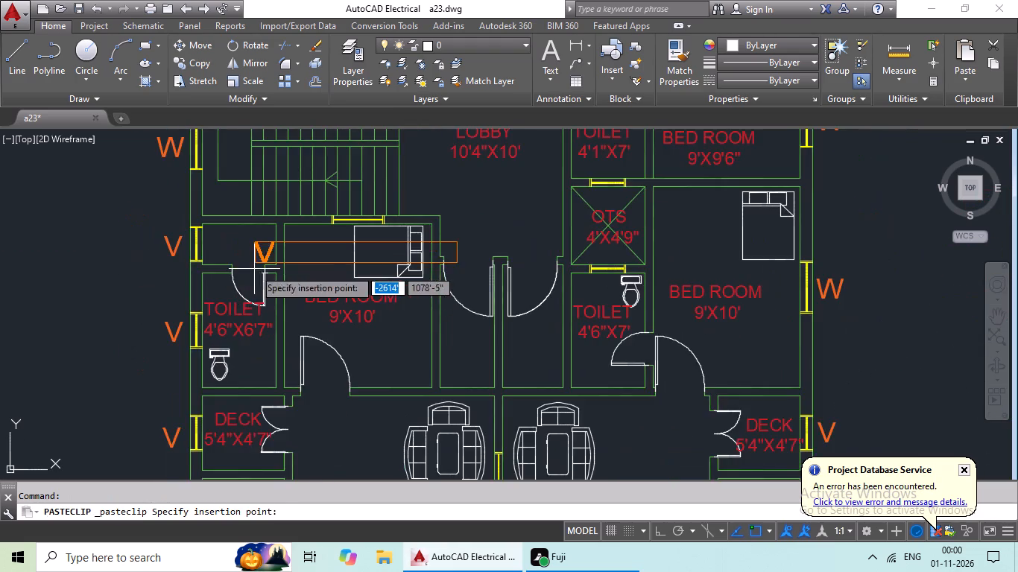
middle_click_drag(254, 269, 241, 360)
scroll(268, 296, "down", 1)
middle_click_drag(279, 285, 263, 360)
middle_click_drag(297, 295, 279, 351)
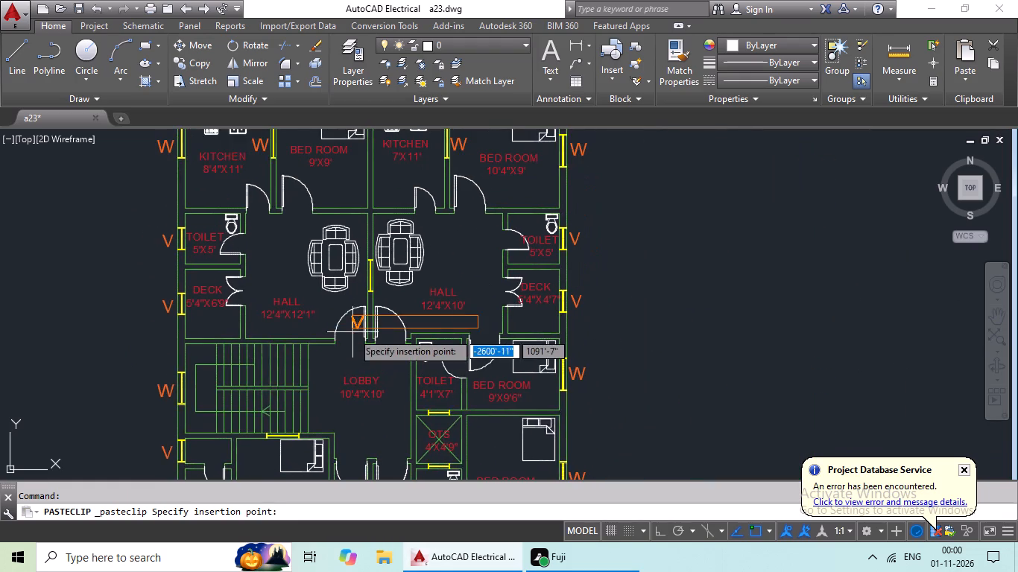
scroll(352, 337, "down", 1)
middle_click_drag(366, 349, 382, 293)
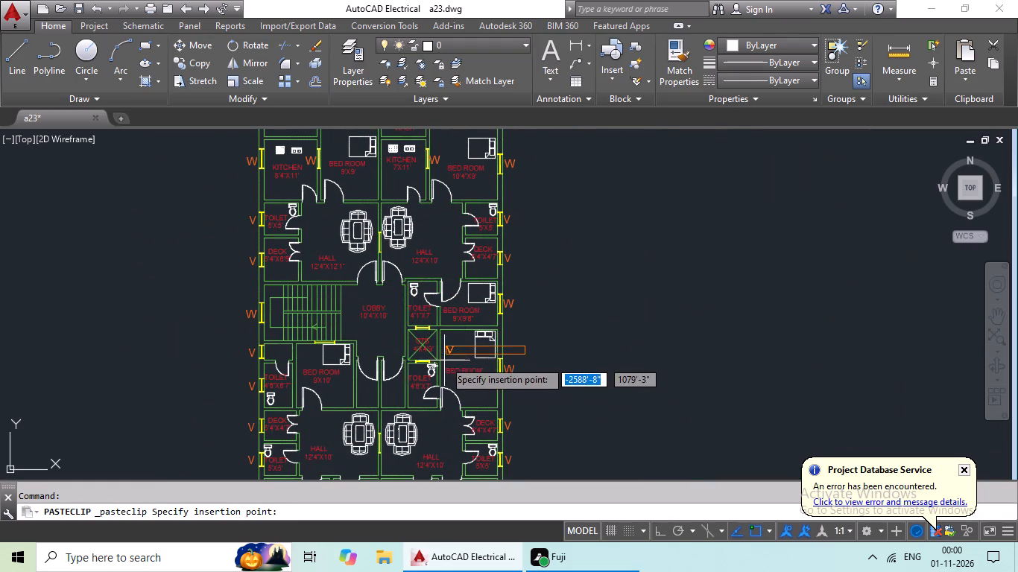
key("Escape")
Cancel the pending V paste and change the spare V text northeast of the floor plan to C.
middle_click_drag(642, 297, 458, 401)
scroll(486, 360, "down", 2)
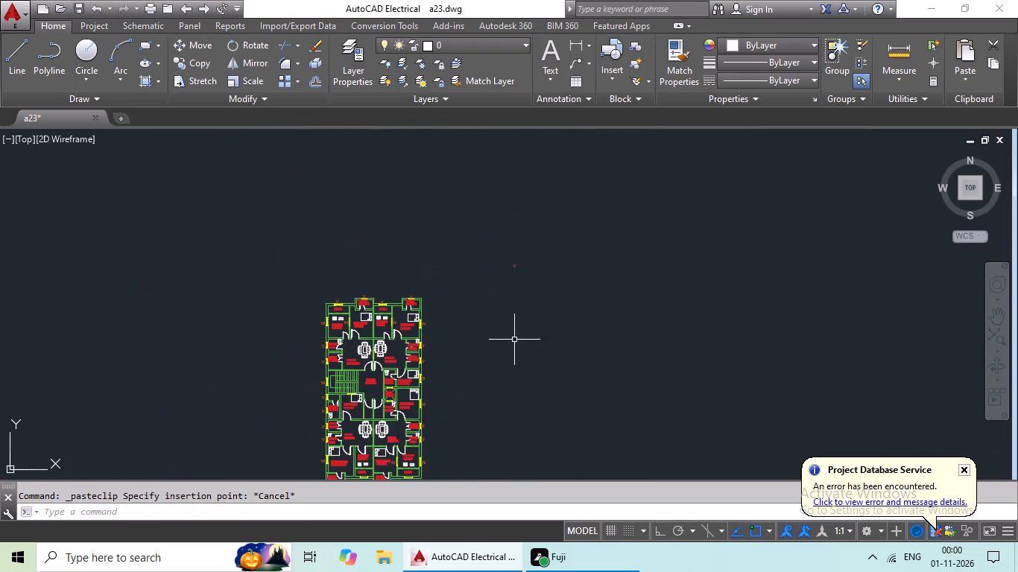
middle_click_drag(512, 342, 493, 357)
middle_click_drag(522, 342, 447, 388)
scroll(537, 347, "down", 2)
scroll(426, 325, "up", 4)
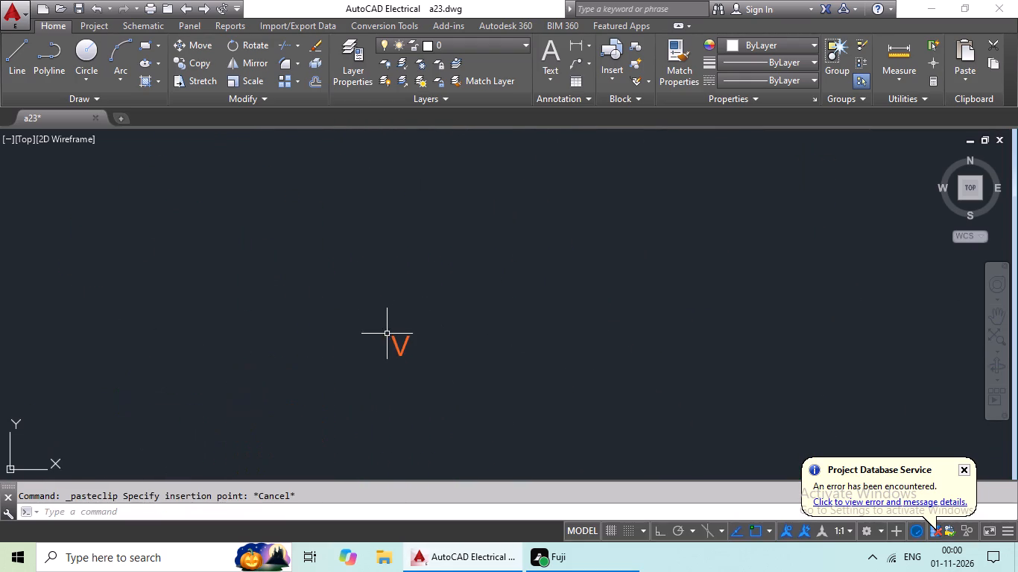
scroll(393, 364, "up", 4)
middle_click_drag(440, 356, 413, 433)
double_click(420, 335)
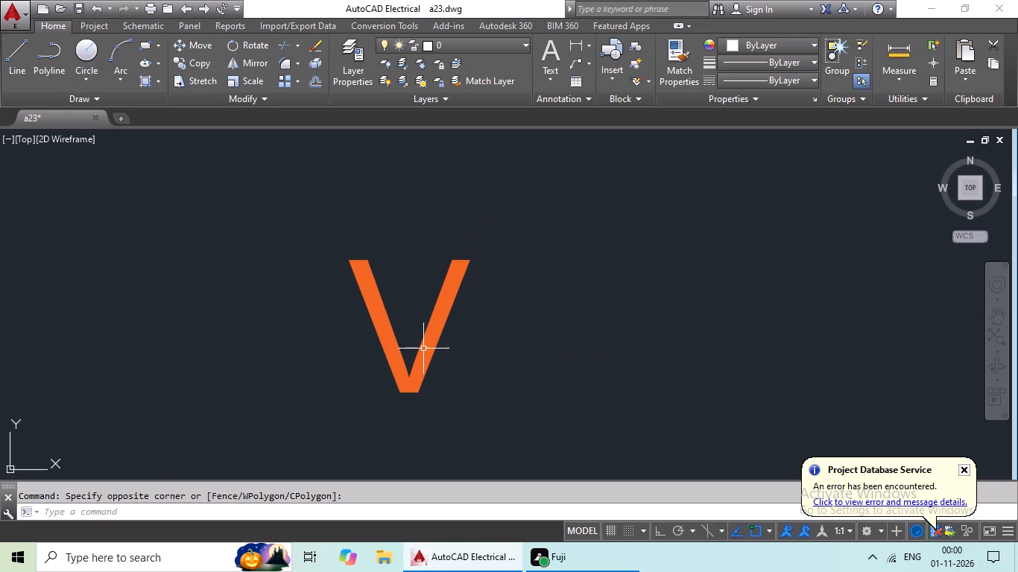
double_click(423, 350)
left_click(403, 370)
left_click(400, 375)
double_click(396, 376)
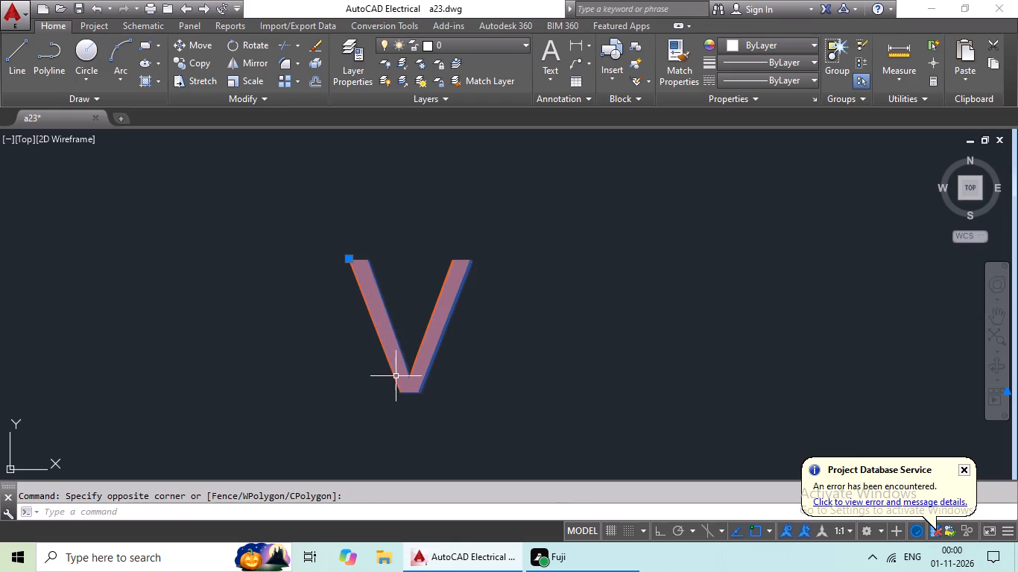
left_click(488, 352)
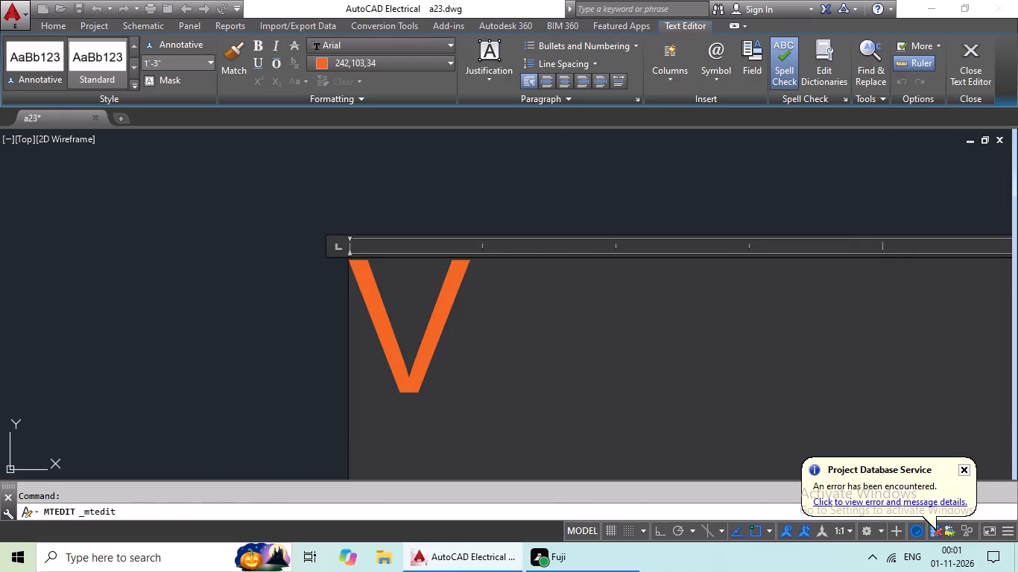
key("BackSpace")
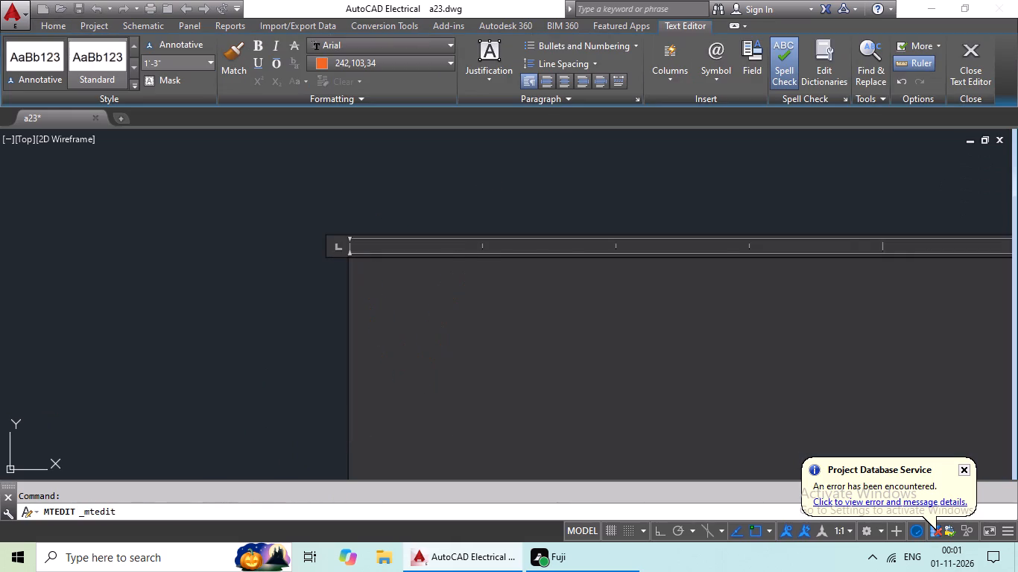
key("shift+d")
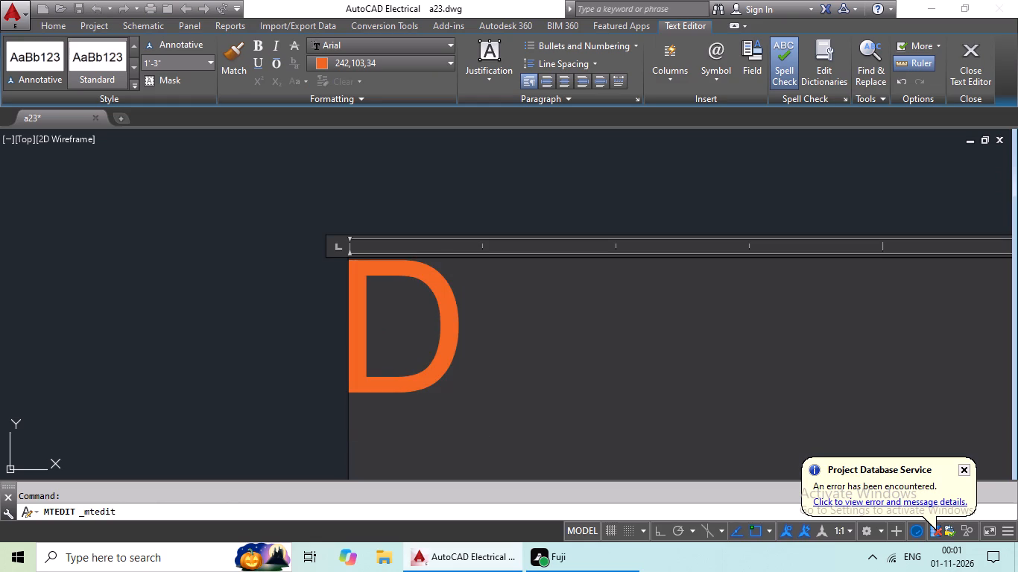
key("BackSpace")
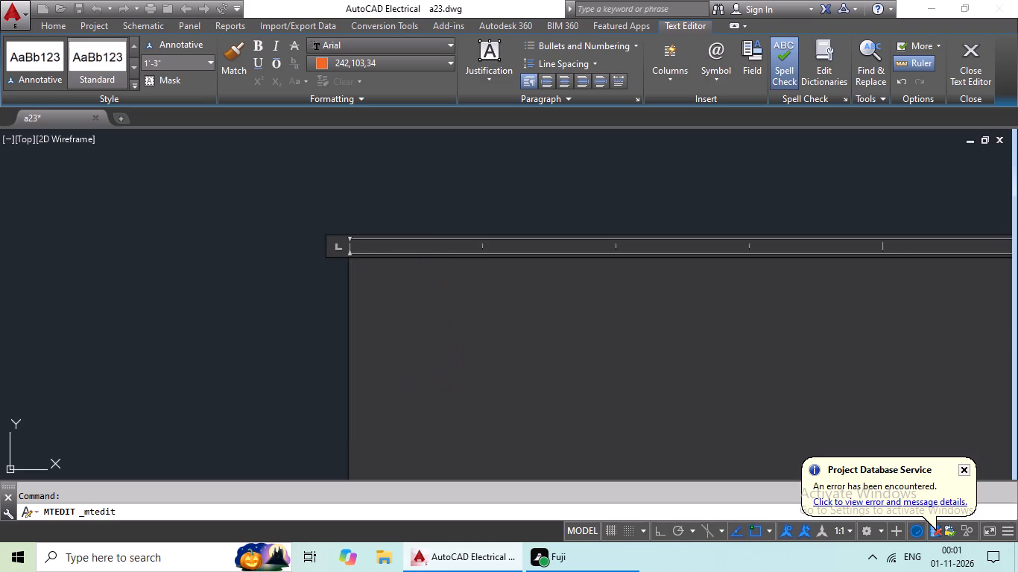
key("shift+c")
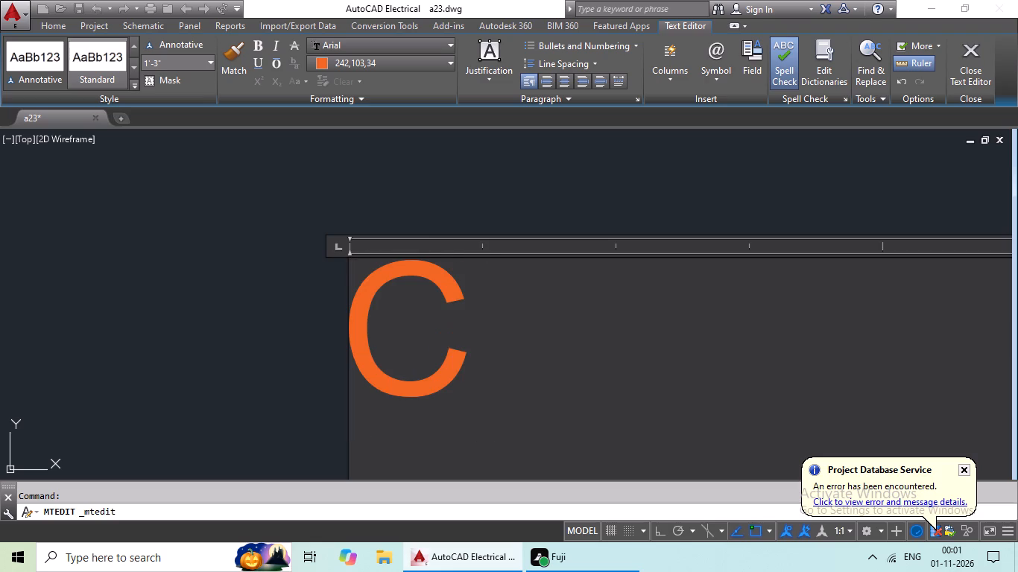
left_click_drag(173, 252, 173, 261)
left_click(391, 272)
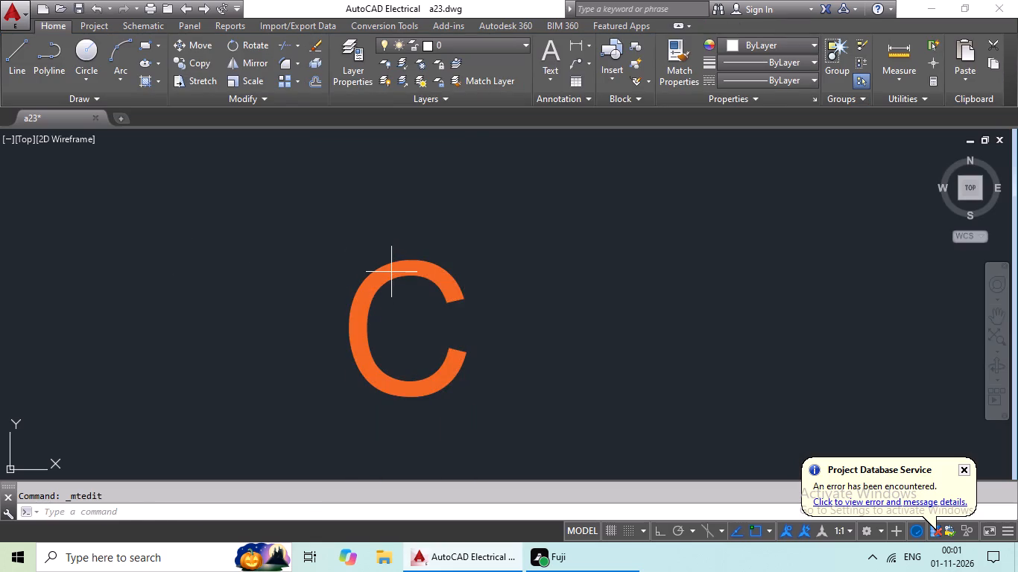
Copy the spare C text and paste it inside the door swing between the lobby and the 12'4"X12'1" hall.
left_click(383, 278)
left_click(369, 287)
left_click_drag(368, 300, 373, 324)
left_click(359, 337)
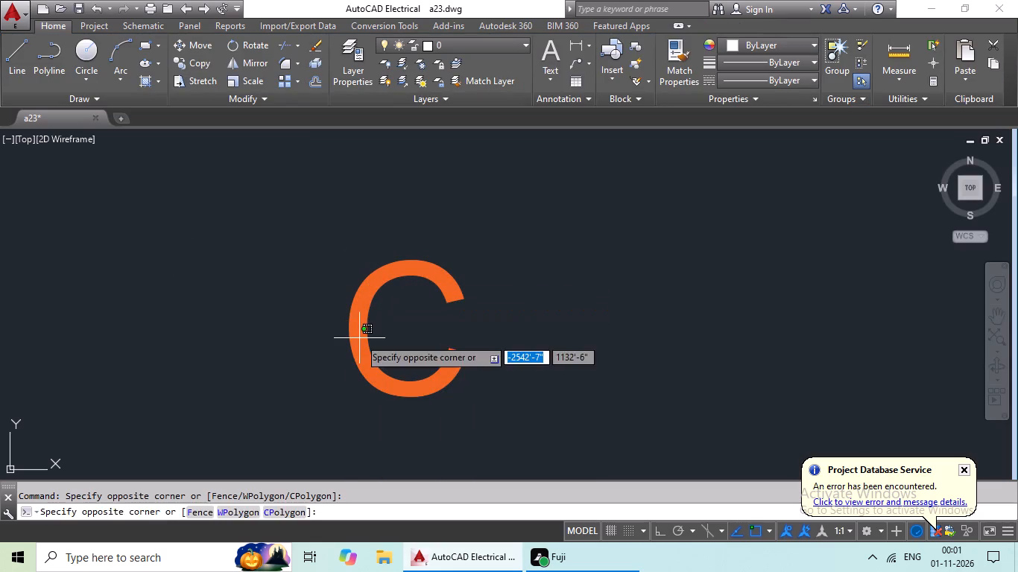
left_click(358, 340)
double_click(356, 352)
left_click_drag(440, 263, 327, 325)
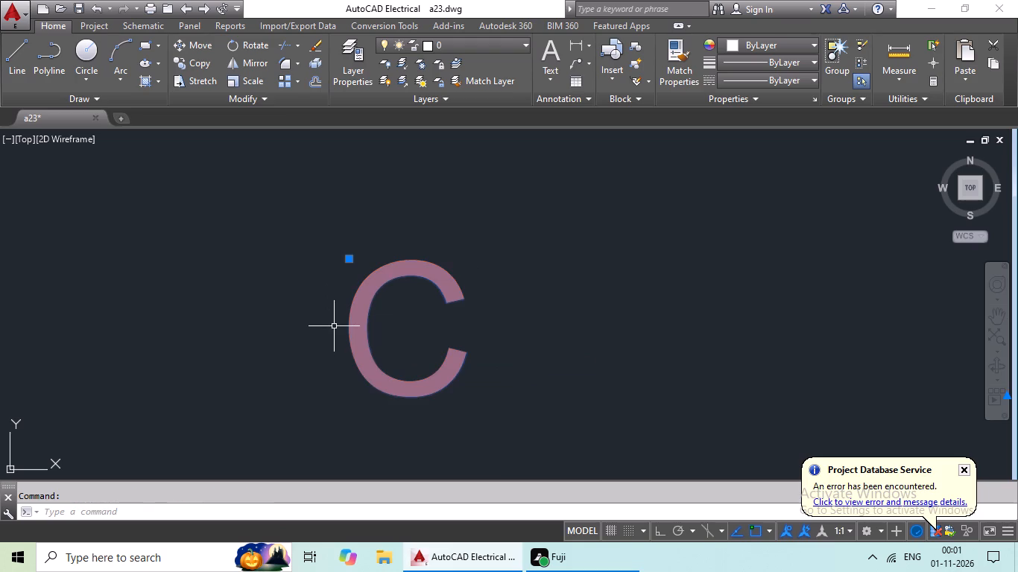
key("ctrl+c")
key("ctrl+v")
scroll(350, 353, "down", 3, "ctrl")
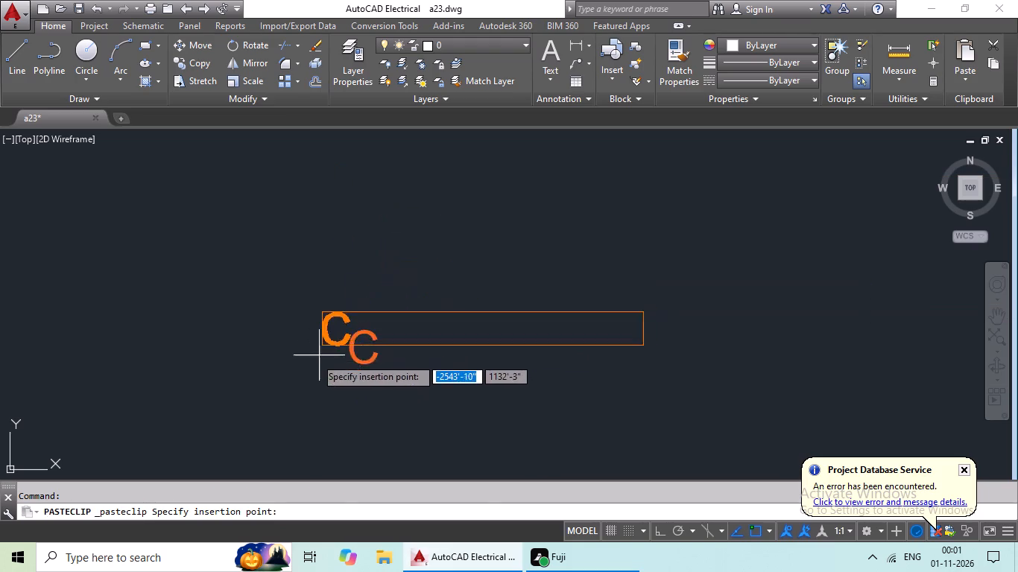
scroll(332, 372, "down", 3)
middle_click_drag(335, 369, 505, 264)
scroll(454, 297, "down", 2)
middle_click_drag(449, 322, 491, 270)
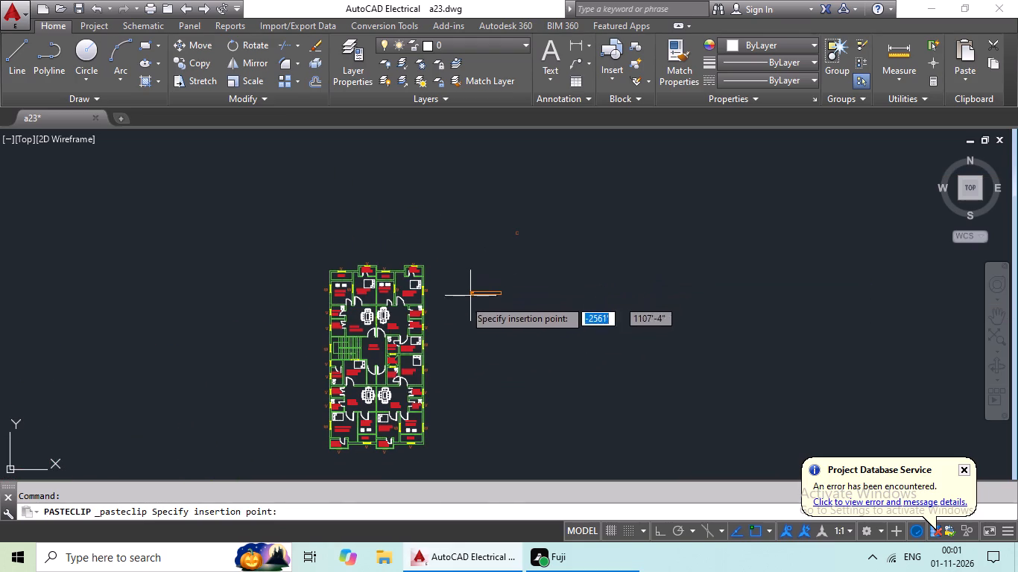
middle_click_drag(467, 330, 508, 279)
scroll(409, 285, "up", 8)
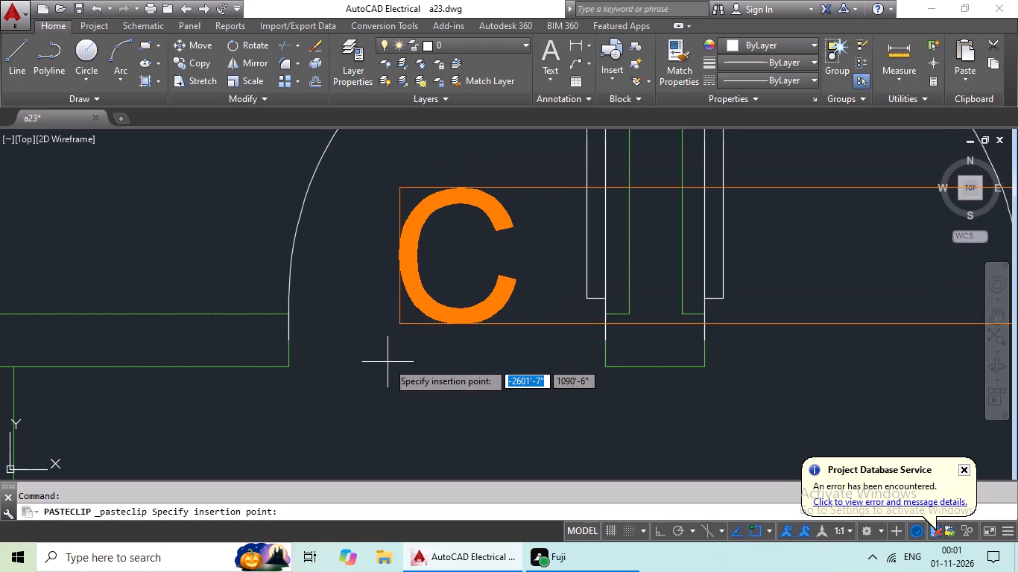
left_click(393, 344)
Change the spare C text northeast of the floor plan to D.
scroll(516, 343, "down", 3)
middle_click_drag(560, 365, 238, 250)
scroll(382, 262, "down", 2)
middle_click_drag(450, 255, 306, 311)
scroll(581, 237, "down", 1)
middle_click_drag(595, 214, 532, 302)
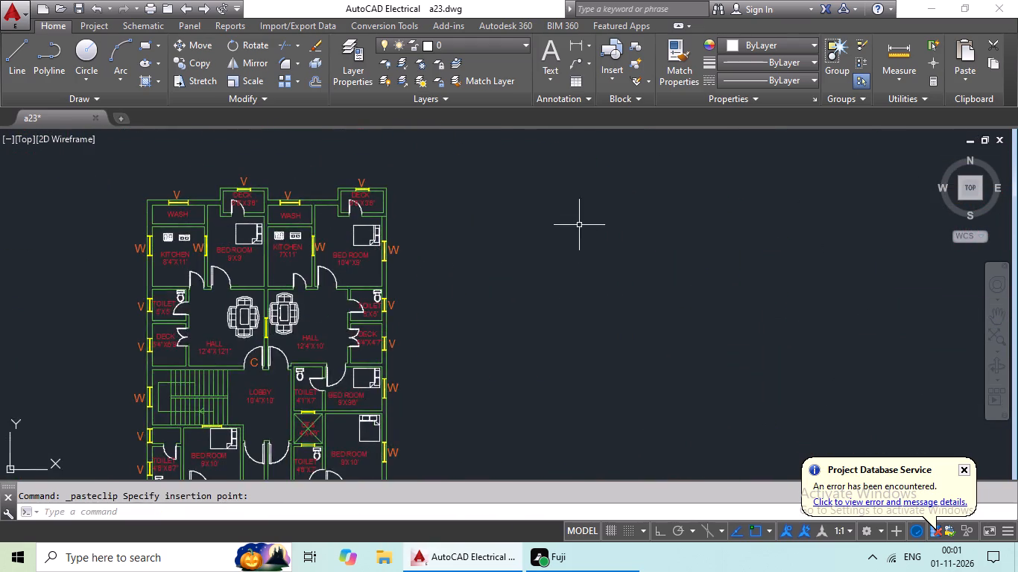
middle_click_drag(572, 240, 531, 309)
scroll(581, 171, "up", 4)
left_click(583, 171)
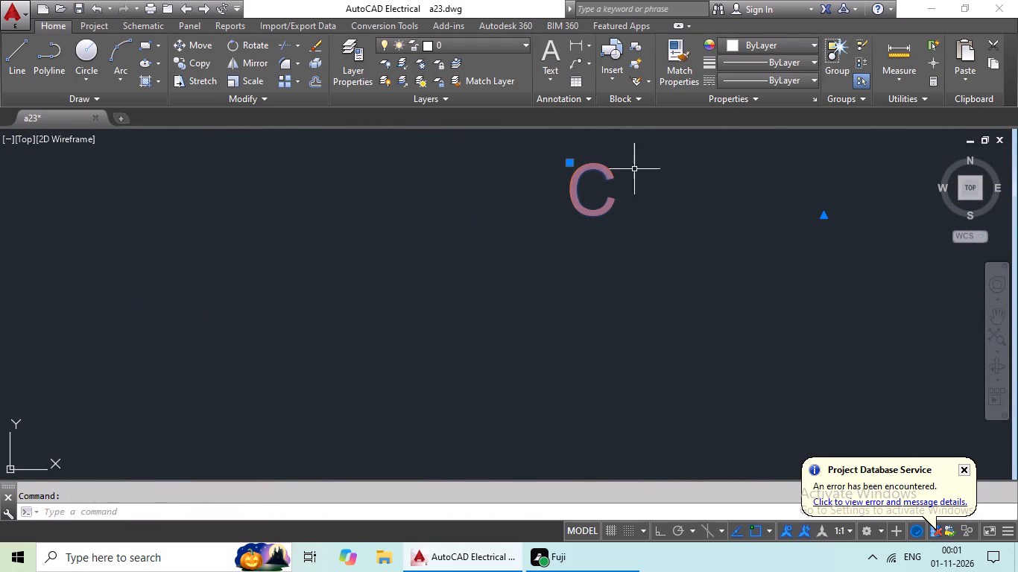
double_click(578, 167)
left_click(642, 197)
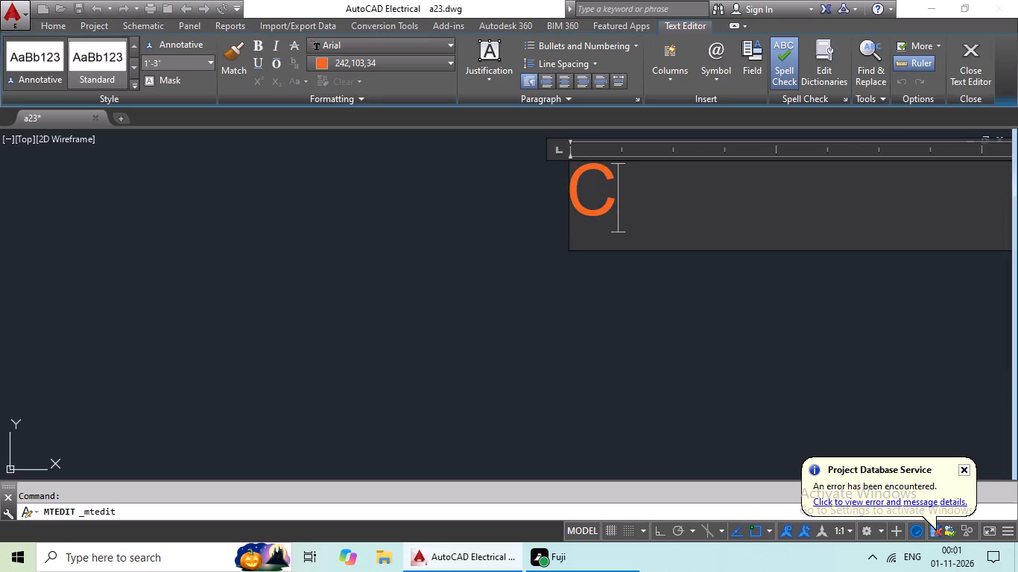
key("BackSpace")
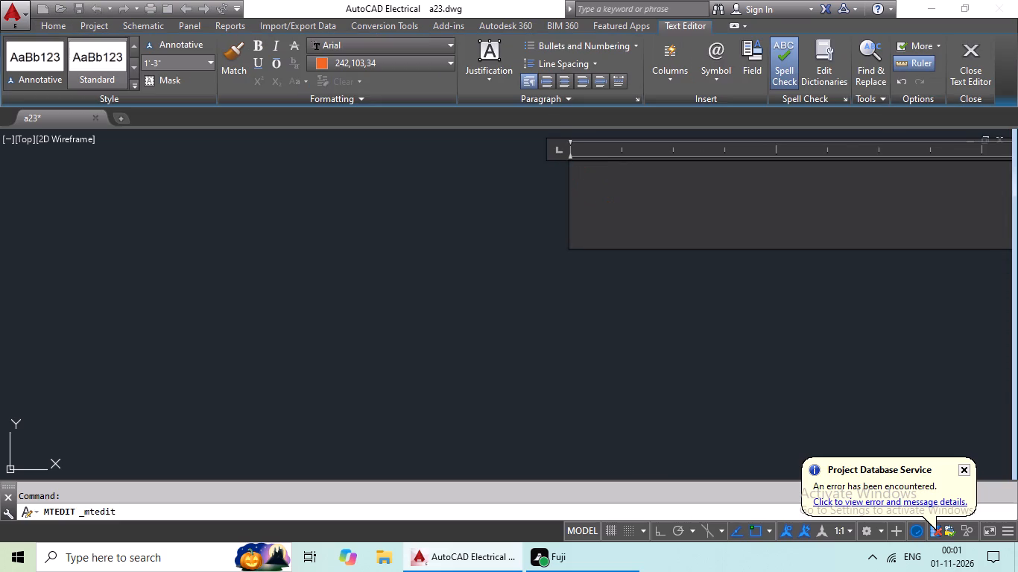
key("shift+d")
left_click(636, 449)
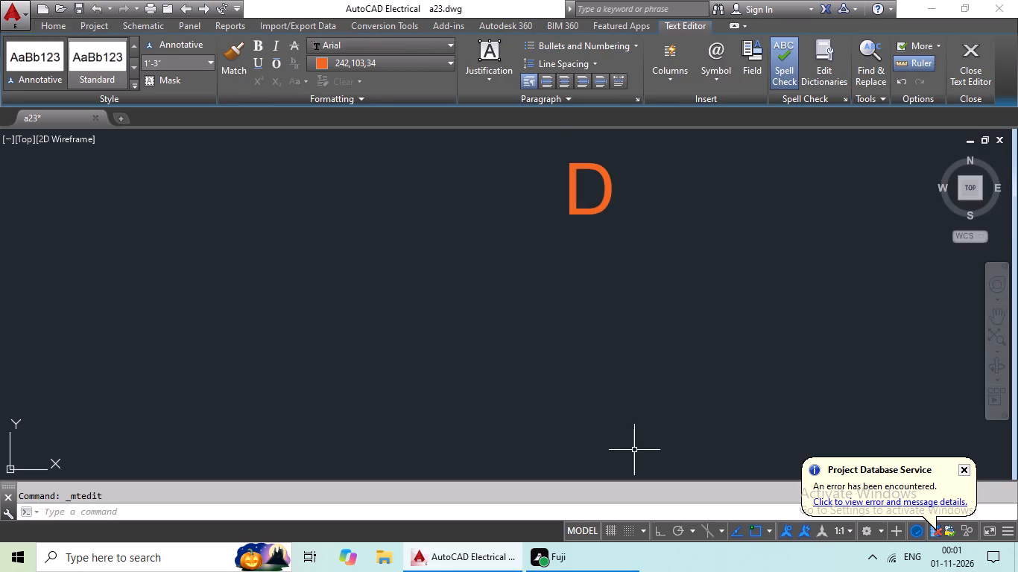
Copy the spare D text and paste it inside the door swing between the lobby and the northeast 12'4"X10' hall.
left_click(613, 198)
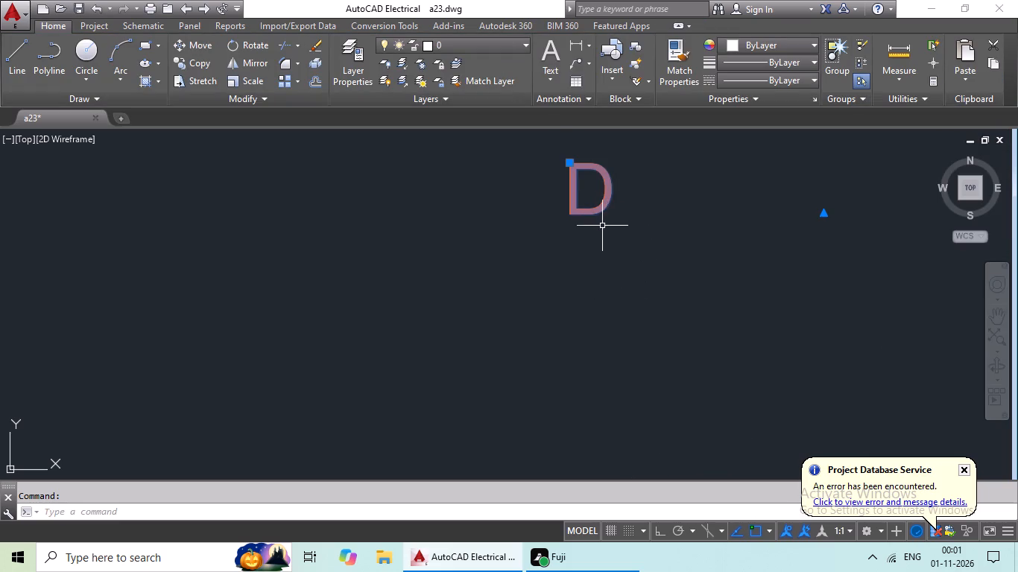
key("ctrl+c")
key("ctrl+v")
scroll(487, 282, "down", 3)
middle_click_drag(478, 287, 564, 177)
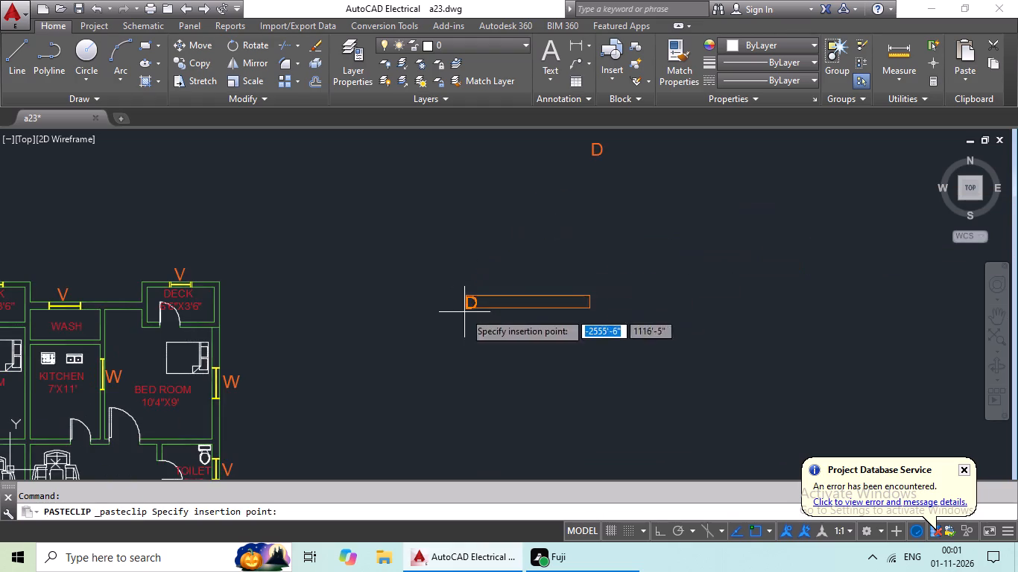
middle_click_drag(464, 312, 560, 121)
middle_click_drag(487, 247, 560, 217)
middle_click_drag(431, 297, 533, 236)
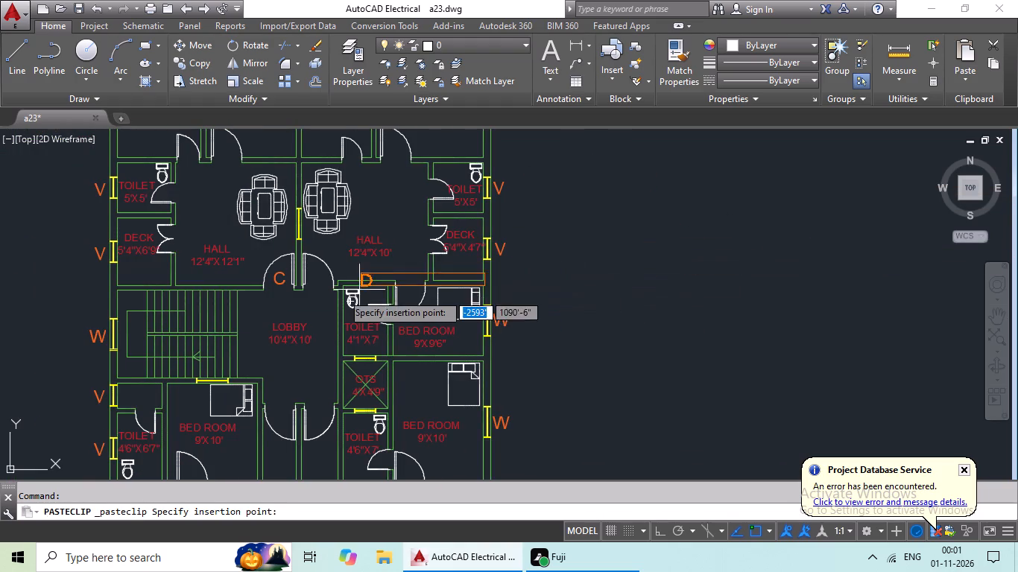
scroll(307, 287, "up", 3)
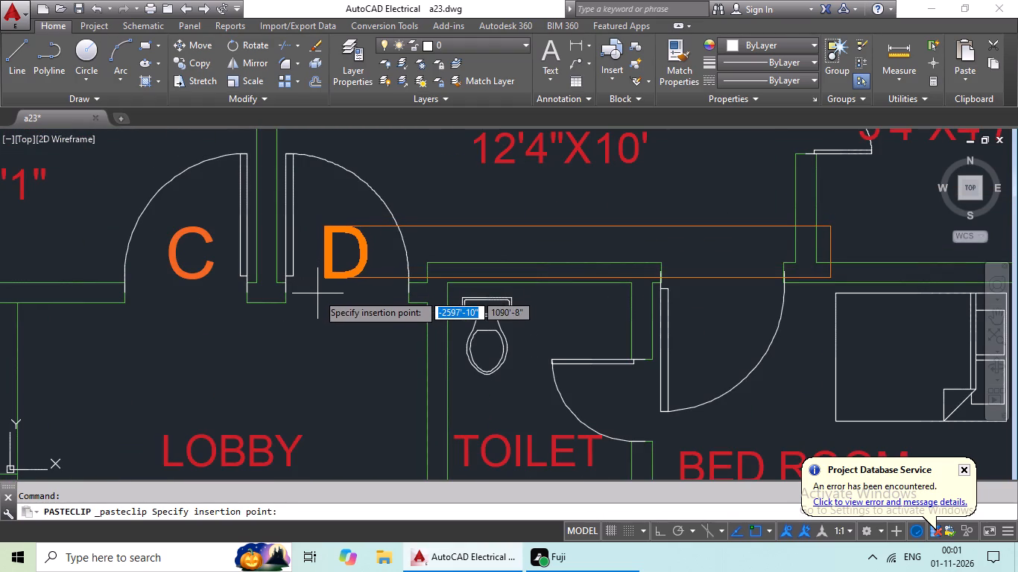
left_click(319, 293)
Change the spare D text northeast of the floor plan to F.
scroll(372, 294, "down", 3)
scroll(513, 297, "down", 1)
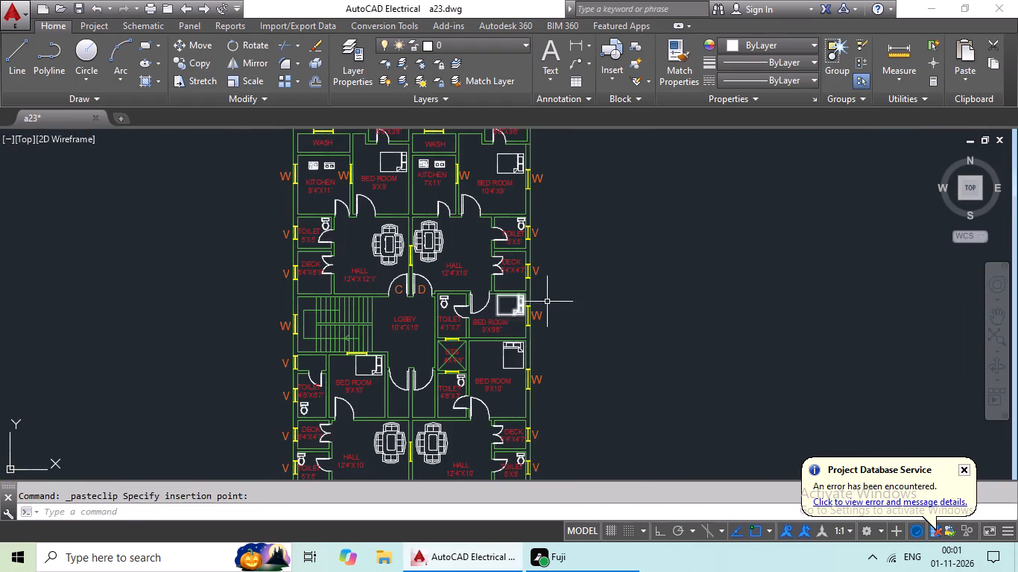
middle_click_drag(618, 292, 578, 309)
middle_click_drag(704, 264, 537, 328)
scroll(620, 262, "down", 1)
middle_click_drag(644, 253, 554, 303)
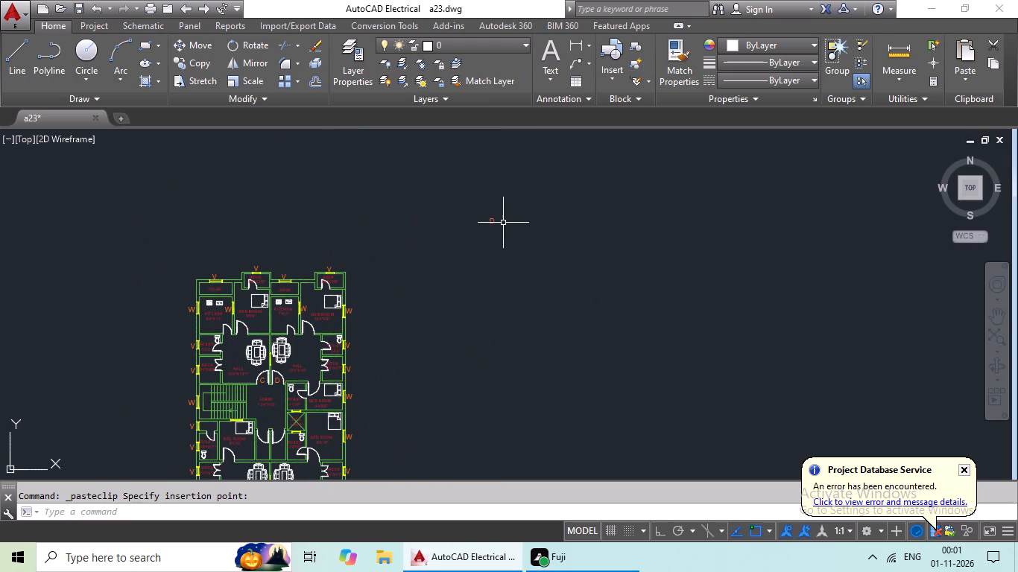
scroll(484, 195, "up", 2)
scroll(500, 263, "up", 3)
double_click(518, 246)
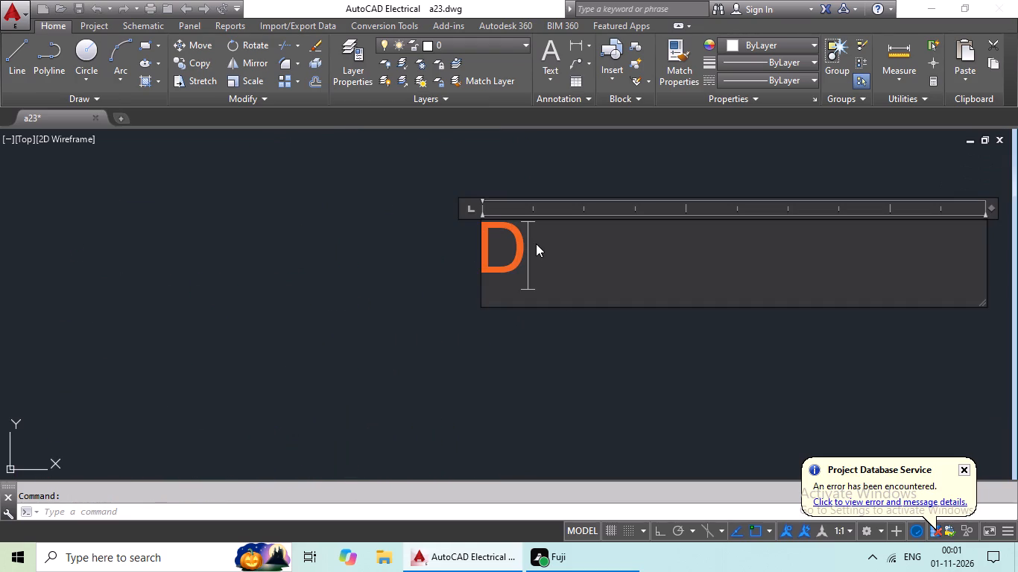
key("BackSpace")
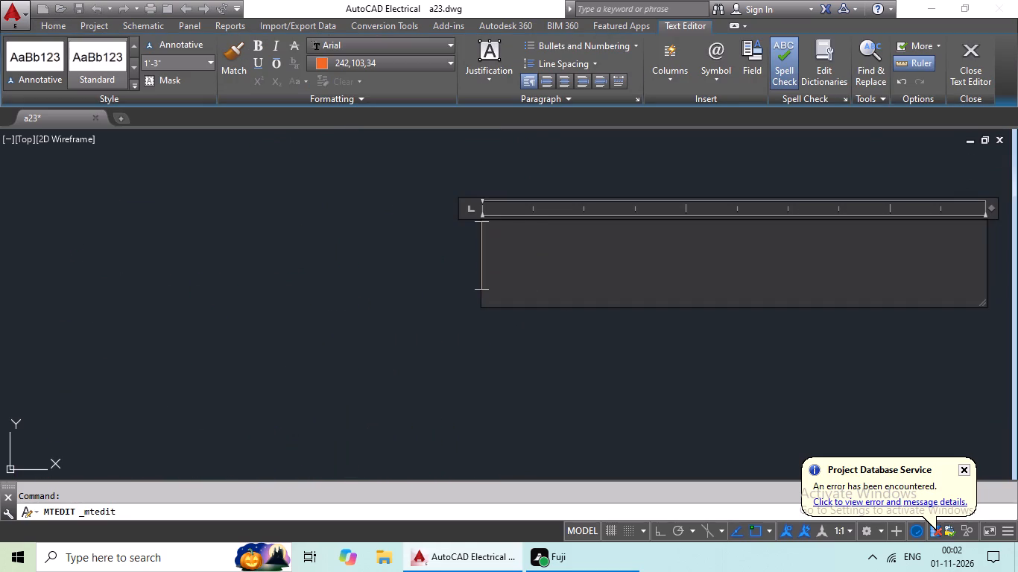
key("shift+f")
left_click(341, 256)
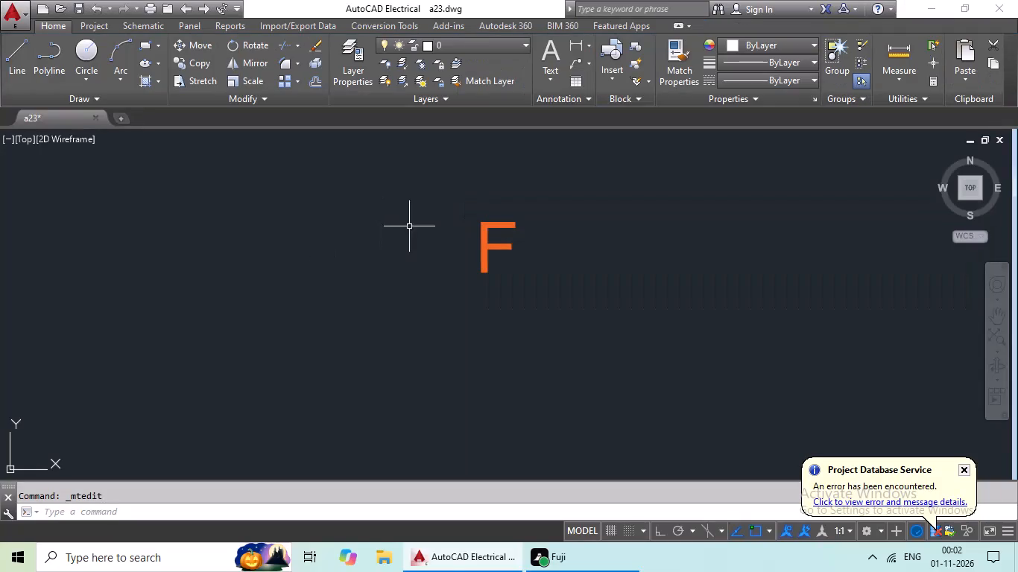
Copy the spare F text and paste it inside the west door swing at the south end of the lobby.
left_click(510, 250)
key("ctrl+c")
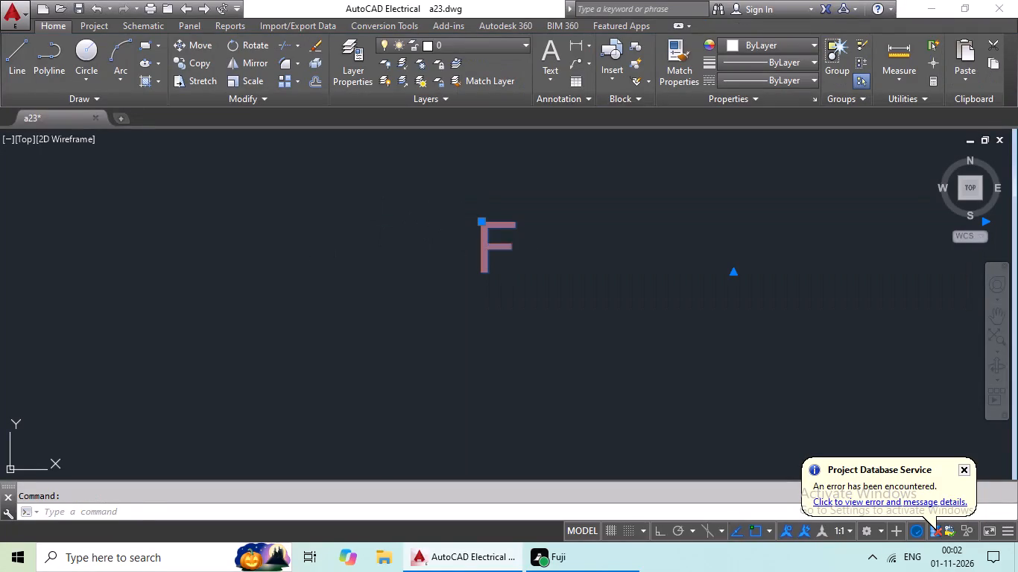
key("ctrl+v")
scroll(394, 328, "down", 2)
middle_click_drag(304, 357, 409, 292)
scroll(420, 308, "down", 2)
middle_click_drag(373, 336, 499, 259)
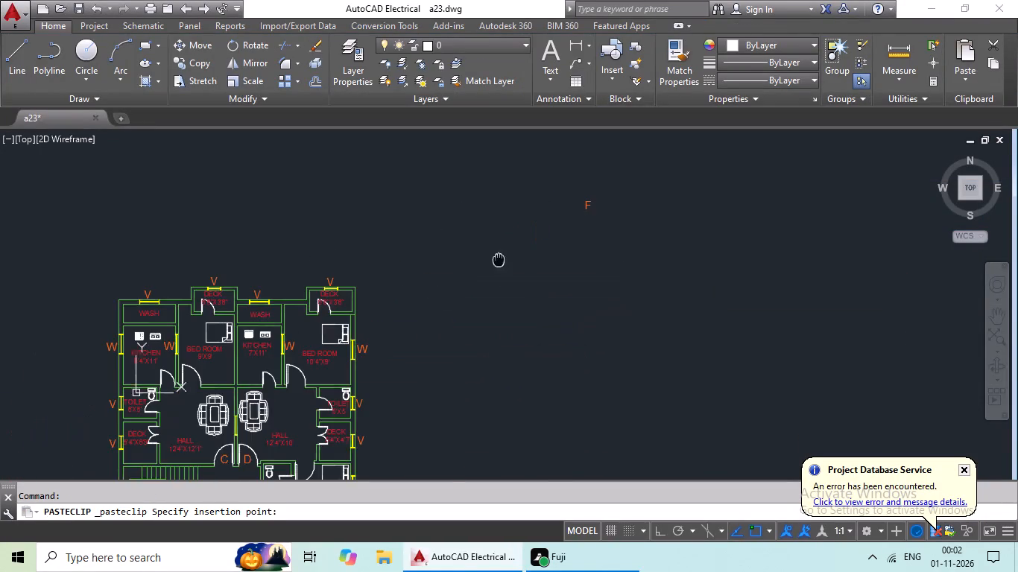
middle_click_drag(464, 302, 569, 247)
middle_click_drag(555, 269, 610, 77)
scroll(376, 298, "up", 4)
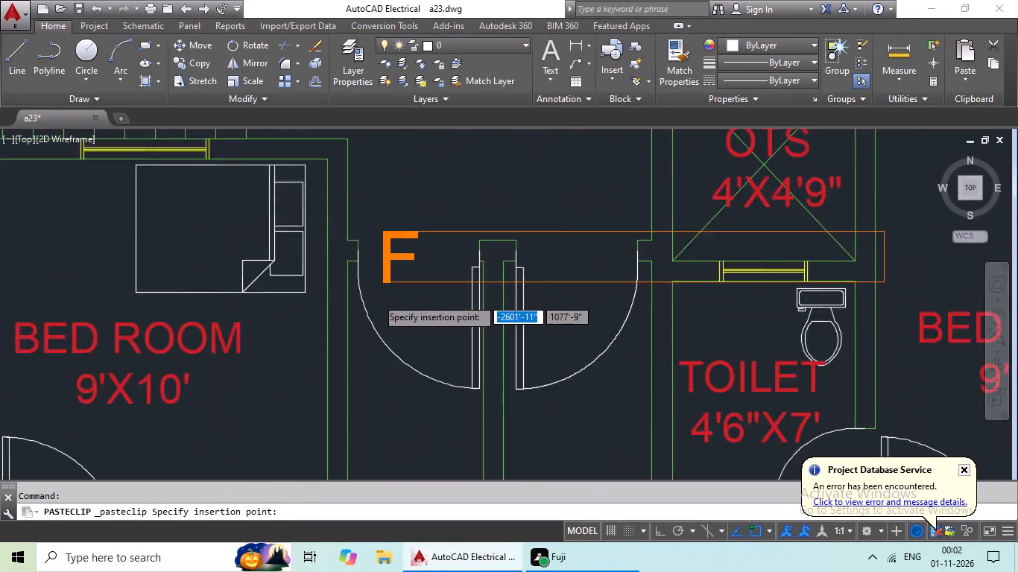
scroll(376, 298, "up", 1)
left_click(420, 346)
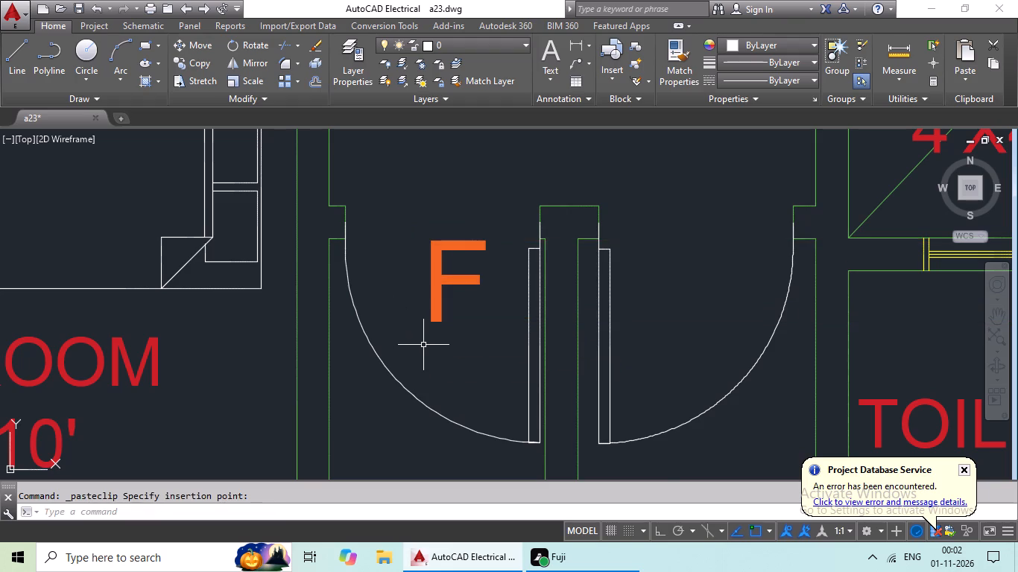
Change the spare F text northeast of the floor plan to E.
scroll(484, 325, "down", 4)
middle_click_drag(572, 315, 521, 317)
middle_click_drag(589, 308, 442, 324)
middle_click_drag(636, 257, 562, 322)
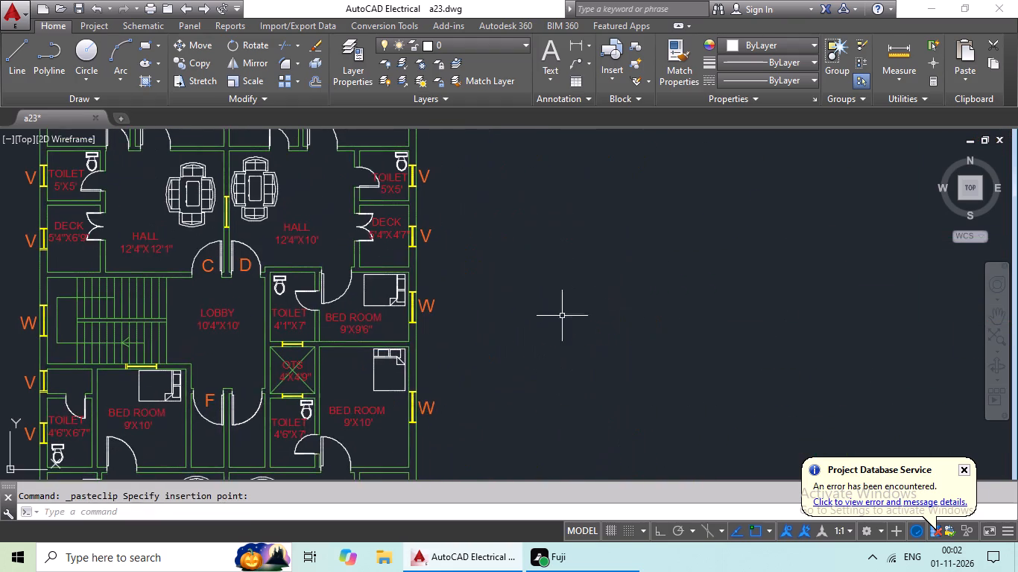
middle_click_drag(692, 222, 643, 278)
middle_click_drag(642, 219, 555, 338)
middle_click_drag(540, 267, 502, 343)
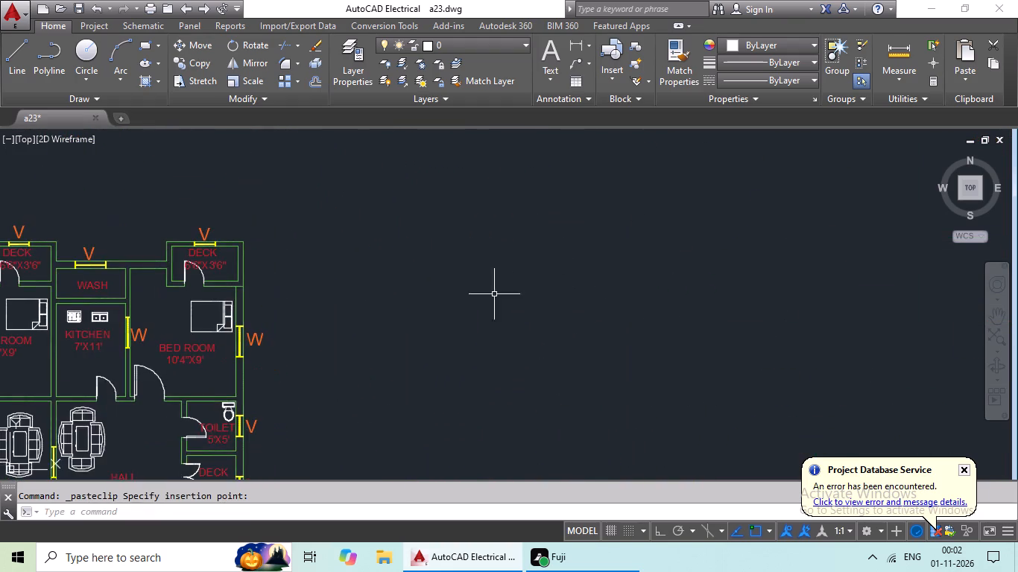
middle_click_drag(502, 264, 474, 353)
scroll(601, 188, "up", 3)
double_click(534, 217)
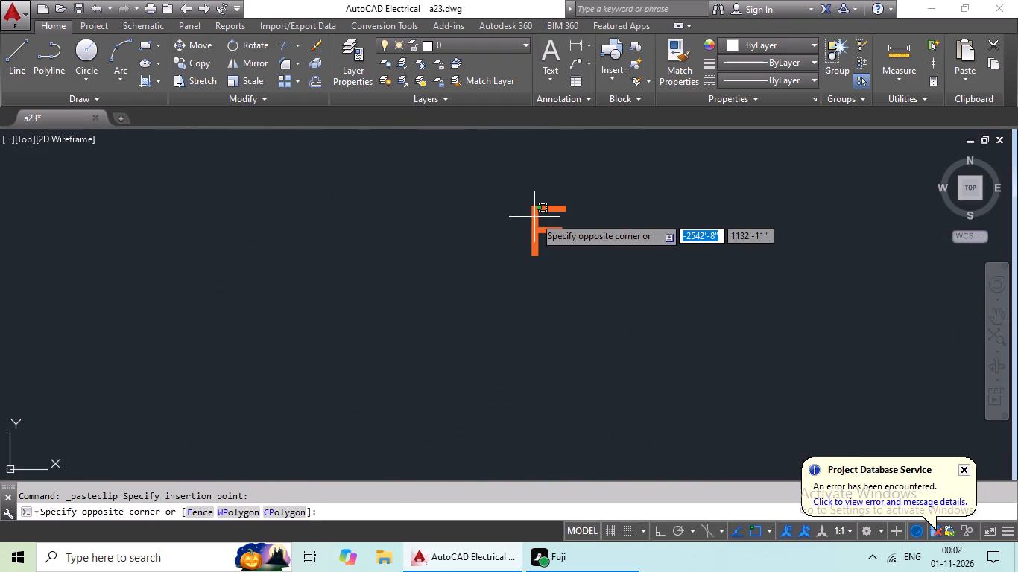
double_click(531, 227)
left_click(589, 224)
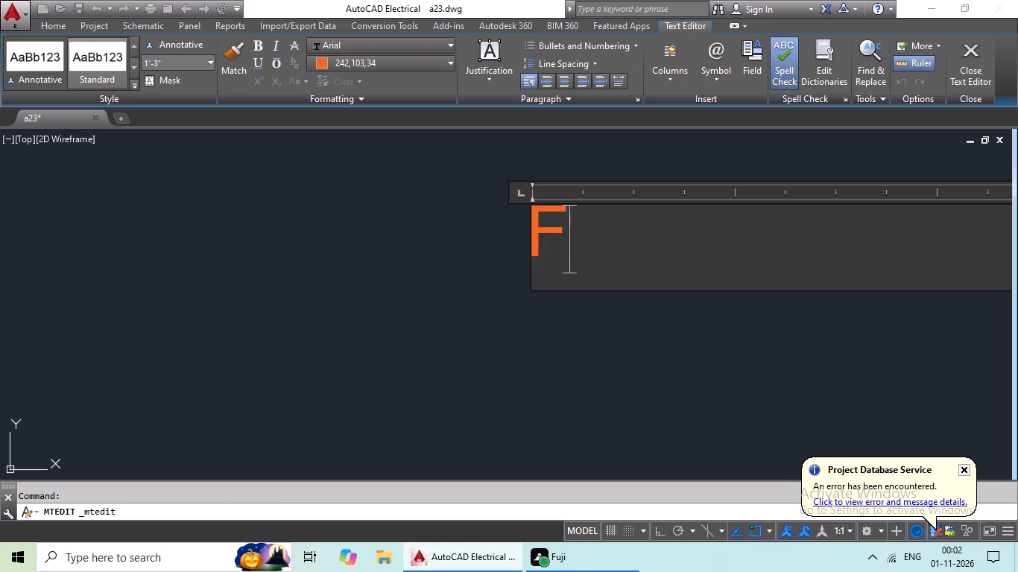
key("BackSpace")
key("shift+e")
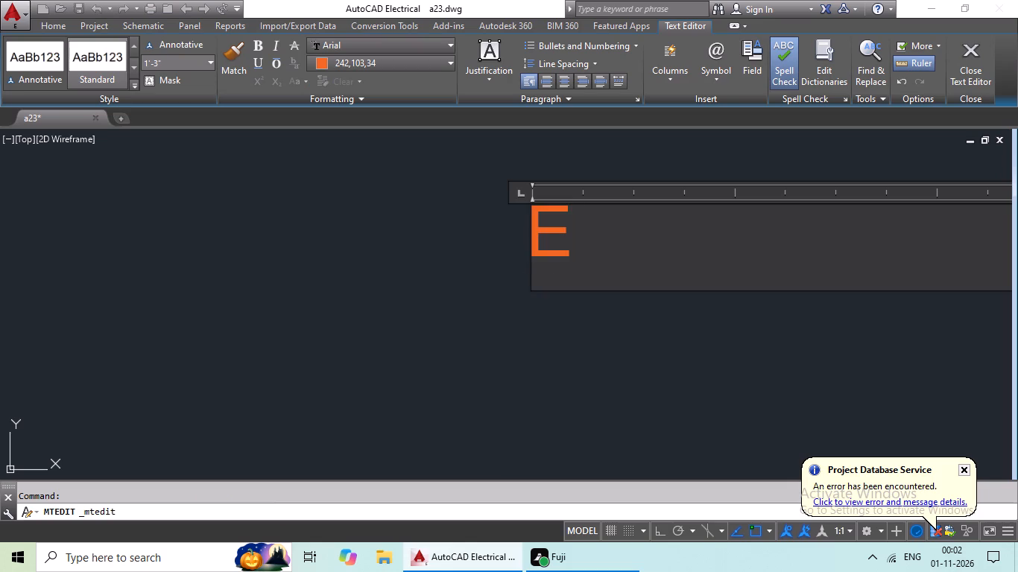
left_click(440, 221)
Copy the spare E text and paste it inside the east door swing at the south end of the lobby.
left_click(535, 233)
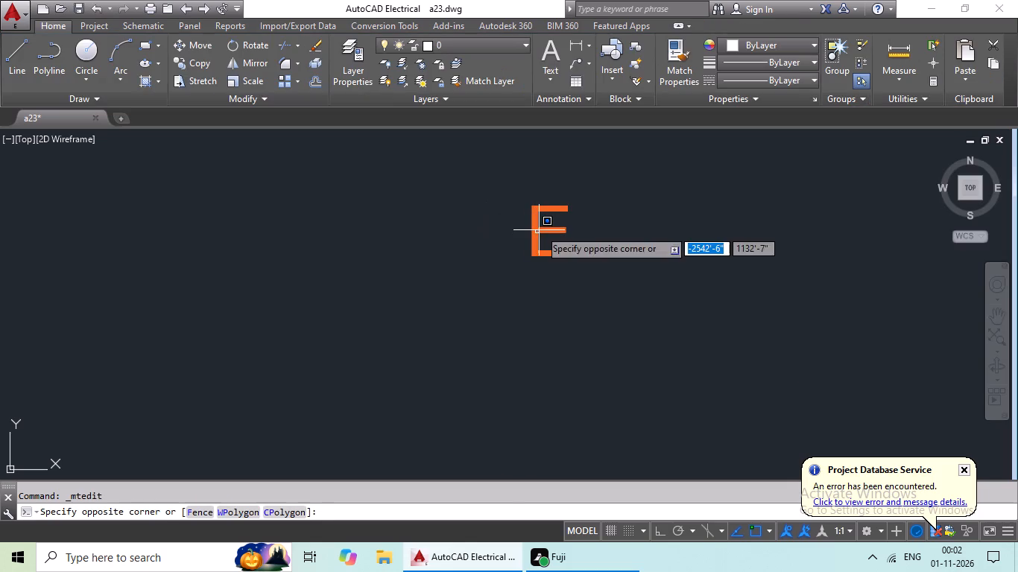
left_click(540, 229)
left_click(540, 229)
left_click(537, 234)
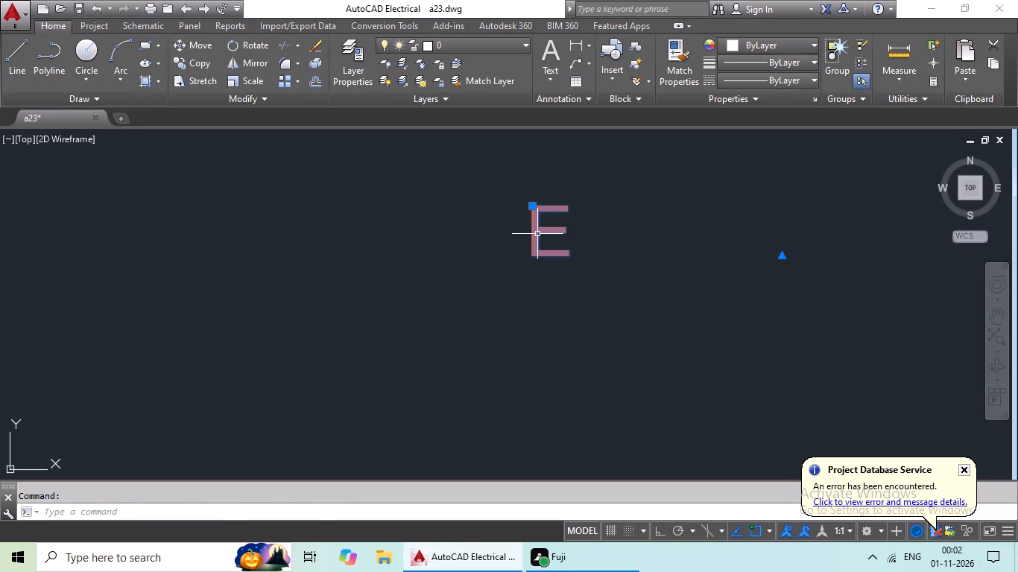
key("ctrl+v")
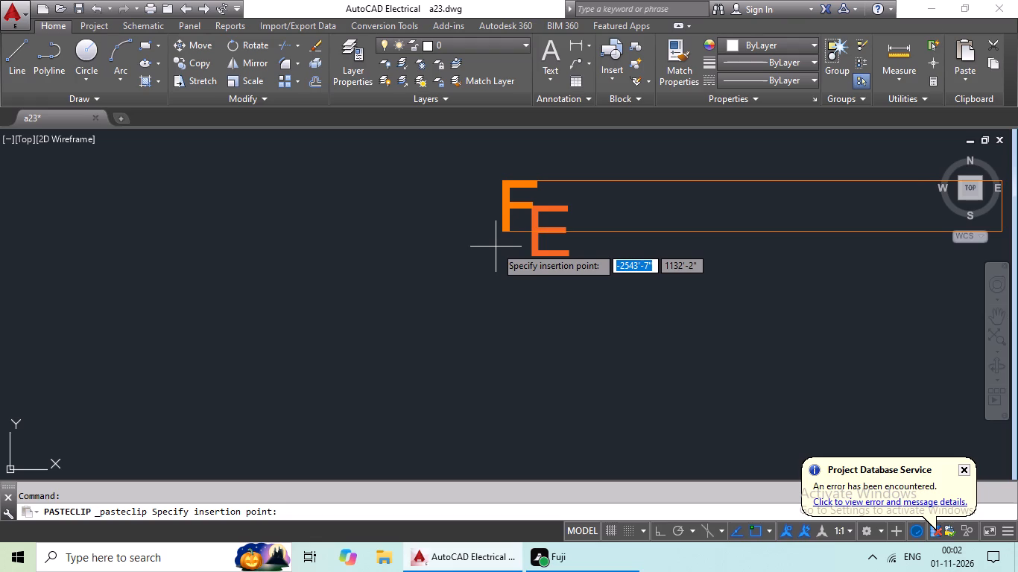
key("Escape")
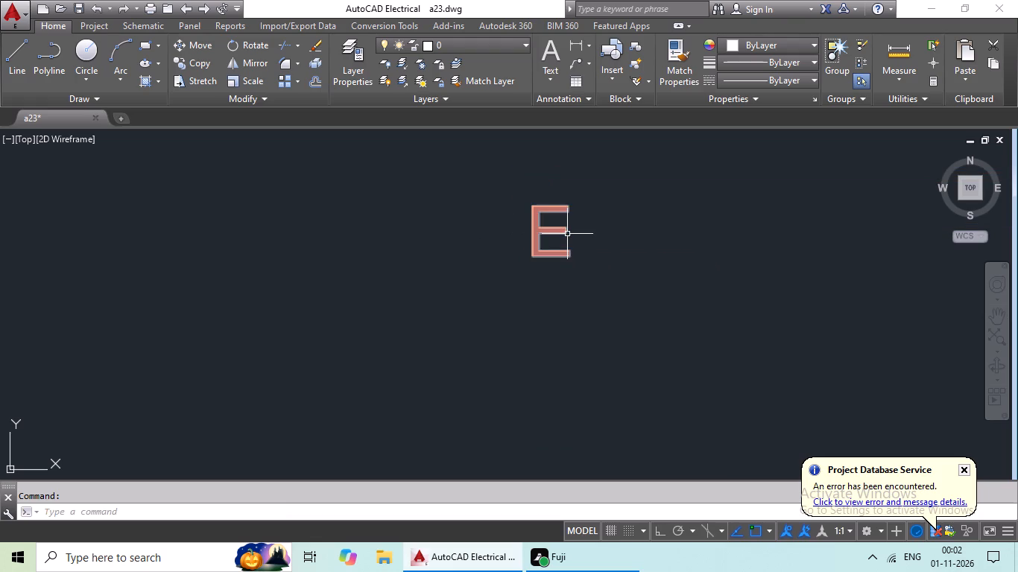
left_click(567, 235)
key("ctrl+c")
key("ctrl+v")
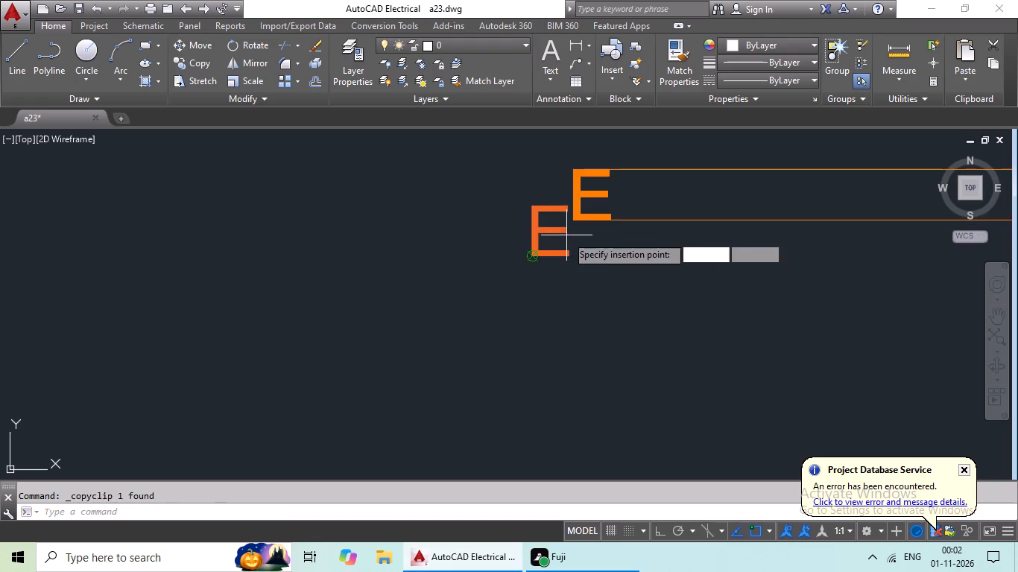
scroll(373, 283, "down", 2)
middle_click_drag(326, 306, 383, 205)
scroll(375, 232, "down", 3)
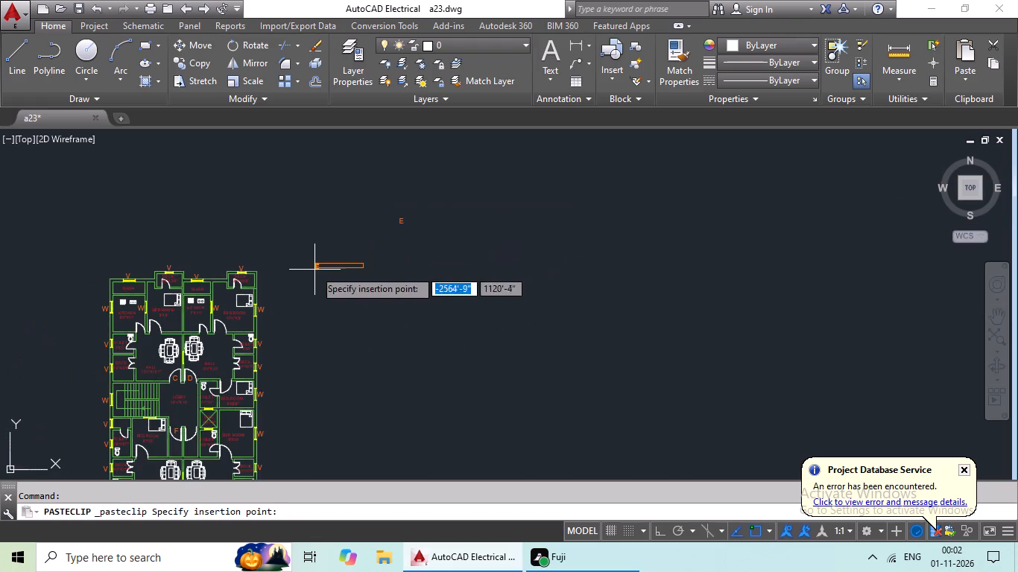
middle_click_drag(334, 279, 394, 230)
scroll(258, 396, "up", 4)
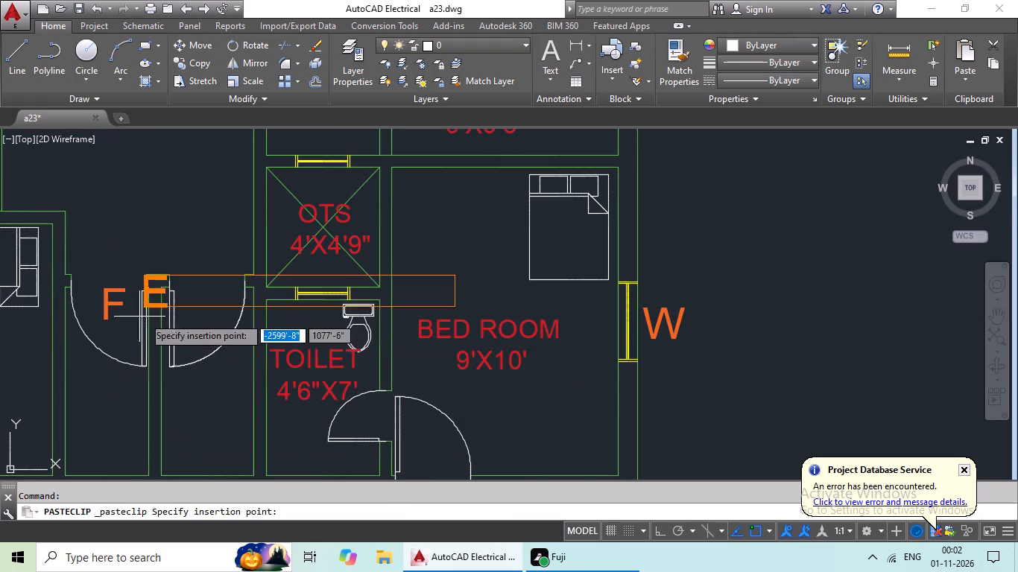
scroll(171, 325, "up", 2)
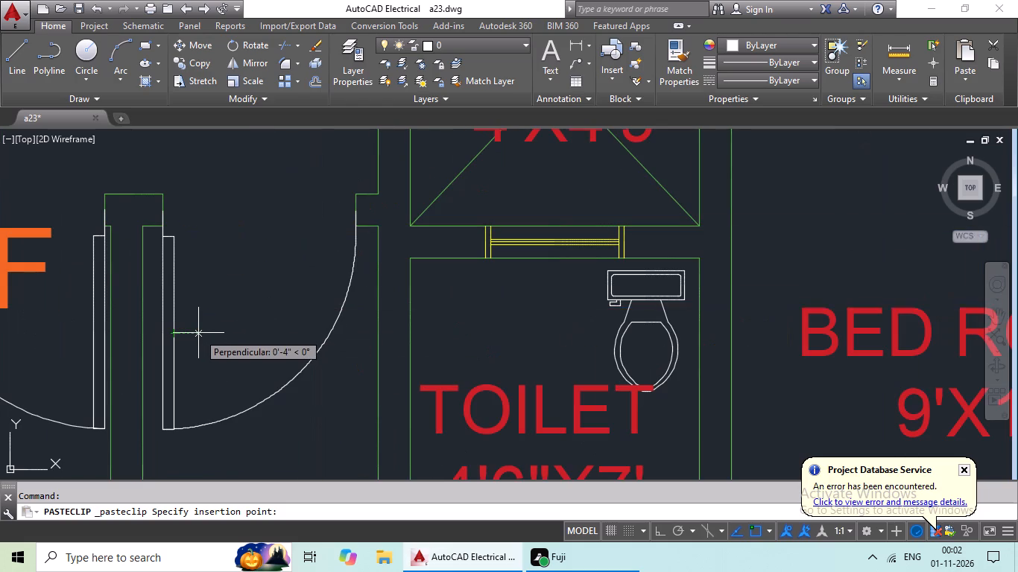
left_click(209, 331)
Change the spare E text northeast of the floor plan to D.
scroll(338, 305, "down", 2)
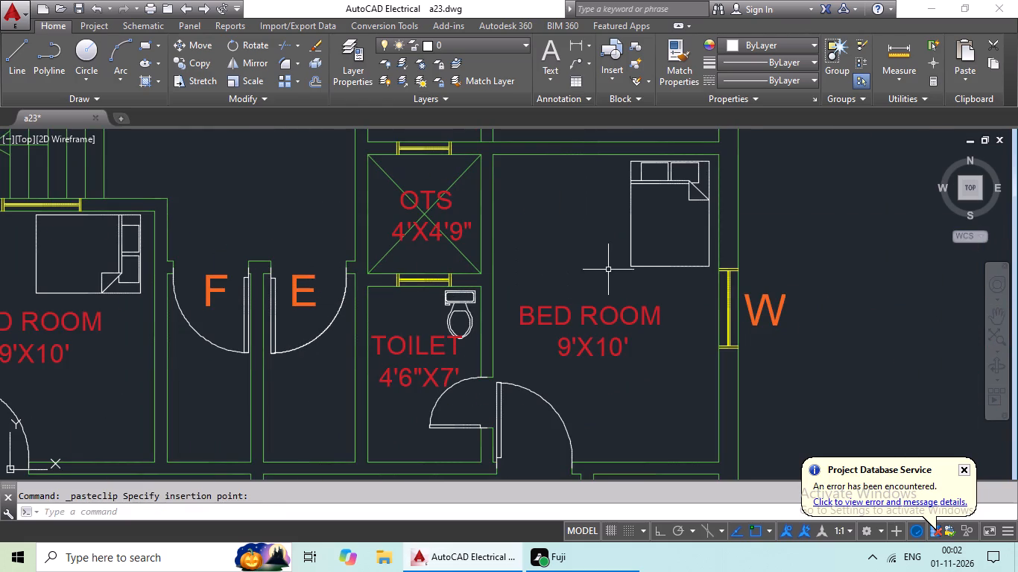
scroll(715, 248, "down", 3)
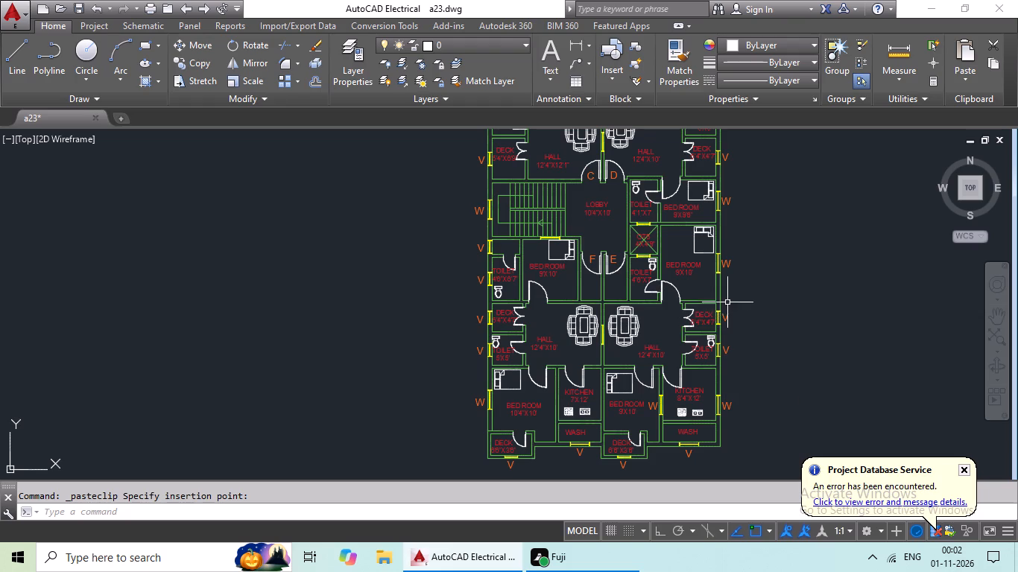
scroll(713, 288, "down", 1)
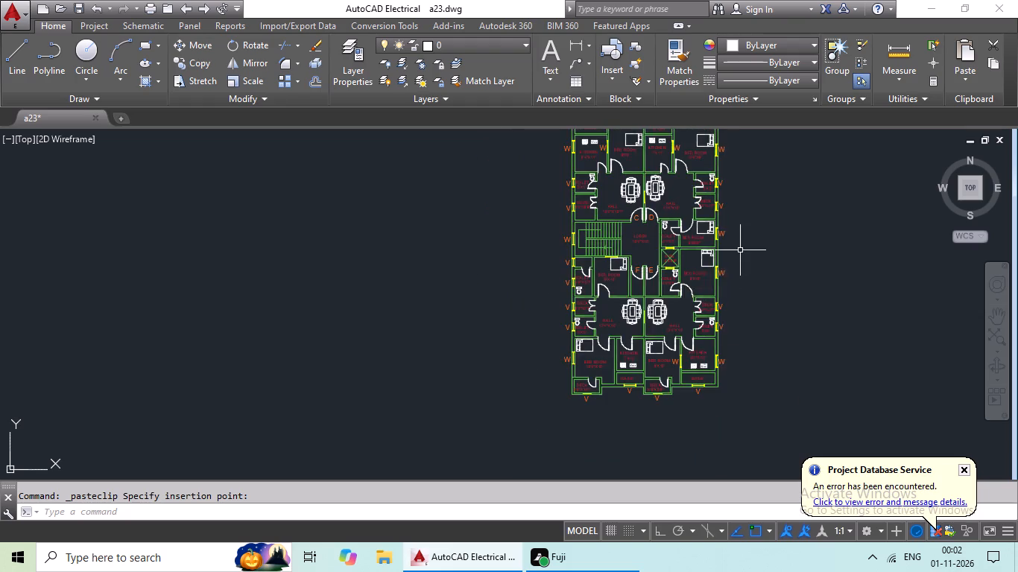
middle_click_drag(740, 250, 666, 287)
middle_click_drag(752, 242, 595, 288)
middle_click_drag(643, 213, 592, 280)
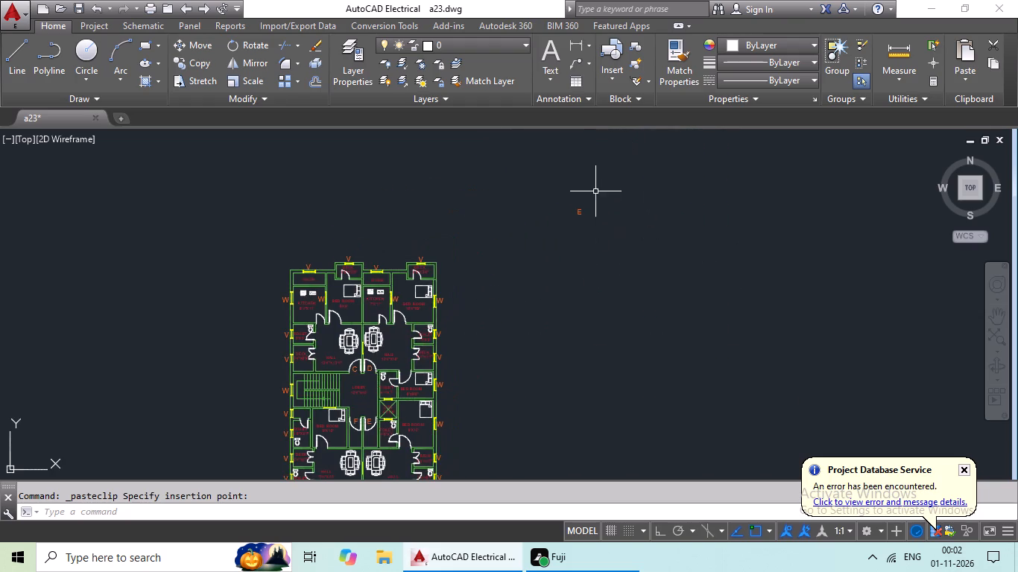
scroll(586, 196, "up", 3)
double_click(562, 253)
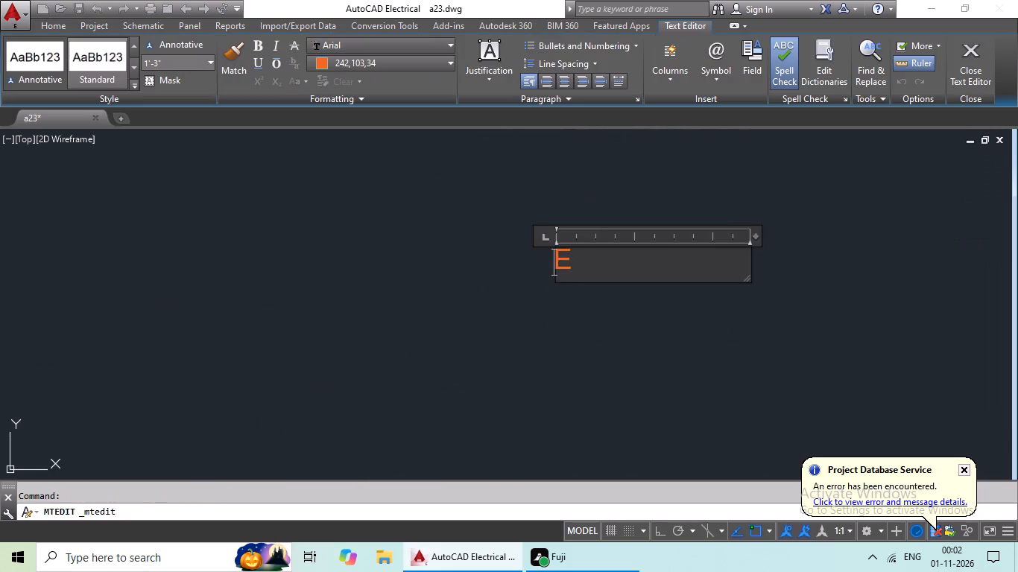
left_click(598, 262)
key("BackSpace")
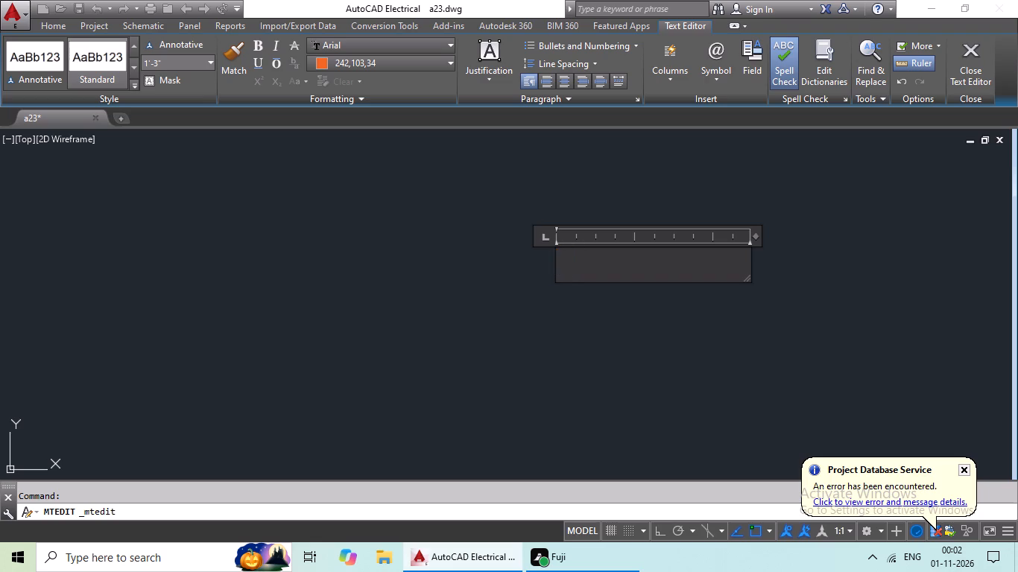
key("shift+d")
left_click(350, 240)
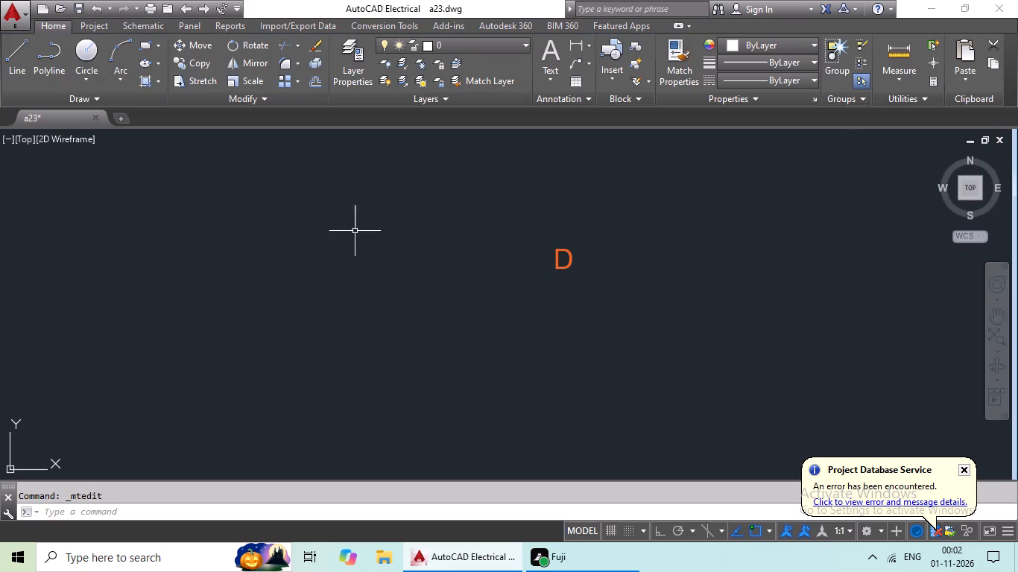
Copy the spare D text and paste it inside the door swings of the 8'4"X11' kitchen and the adjacent 9'X9' bedroom.
left_click(556, 258)
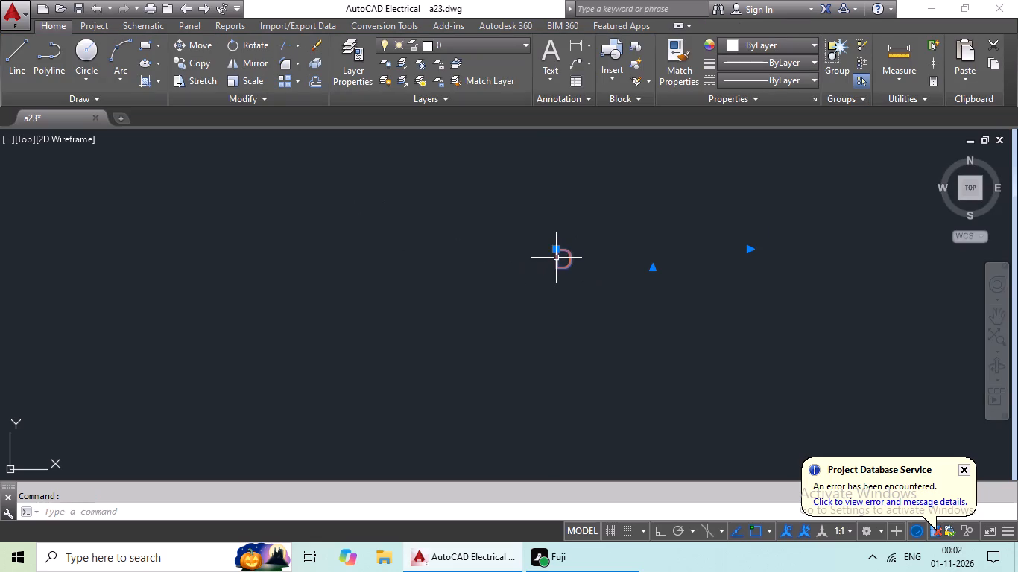
key("ctrl+c")
key("ctrl+v")
scroll(456, 281, "down", 3, "ctrl")
middle_click_drag(376, 273, 481, 215)
scroll(328, 346, "up", 4)
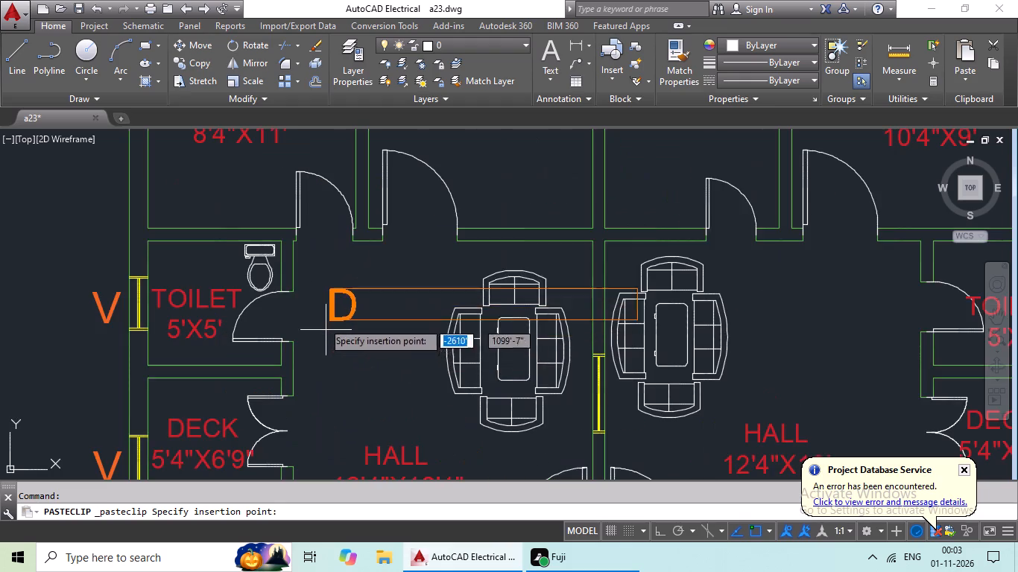
scroll(303, 252, "up", 3)
middle_click_drag(303, 251, 283, 372)
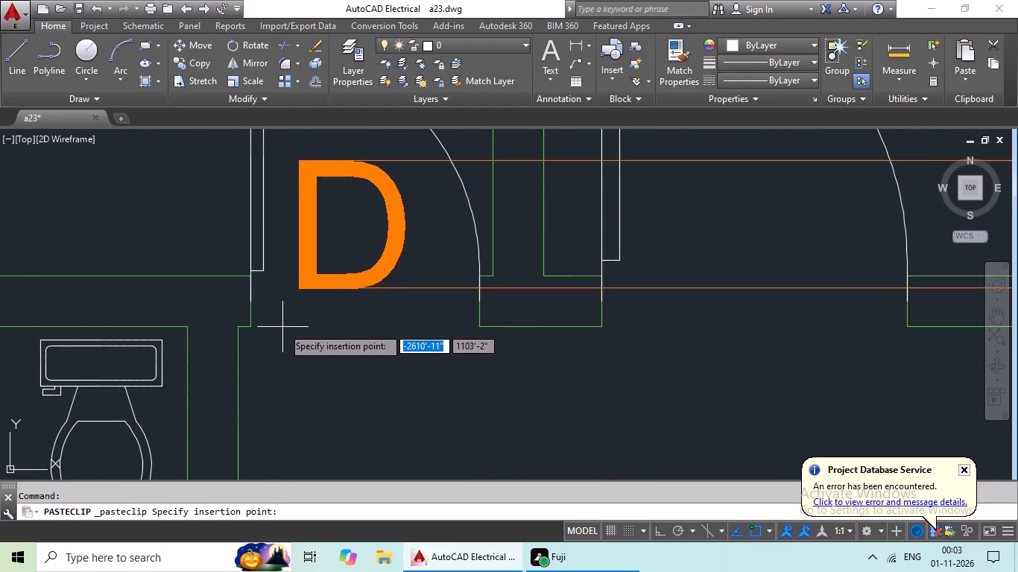
left_click(285, 309)
scroll(334, 314, "down", 1)
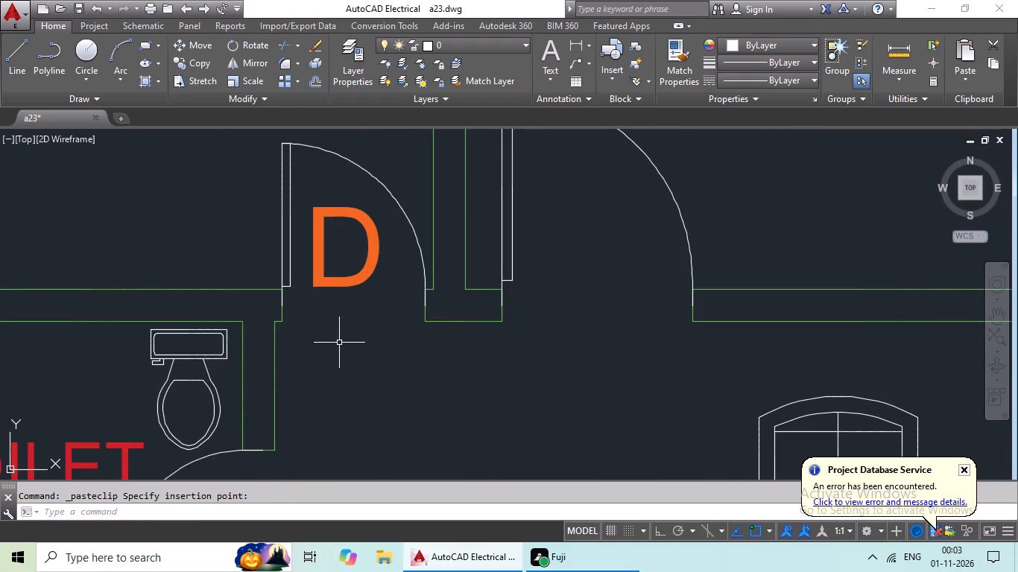
key("ctrl+v")
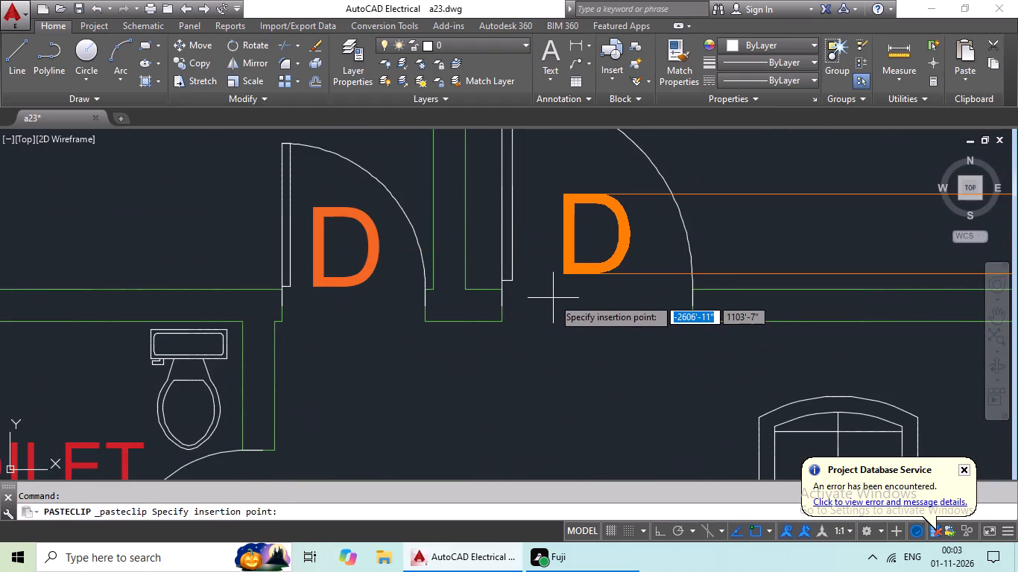
left_click(548, 296)
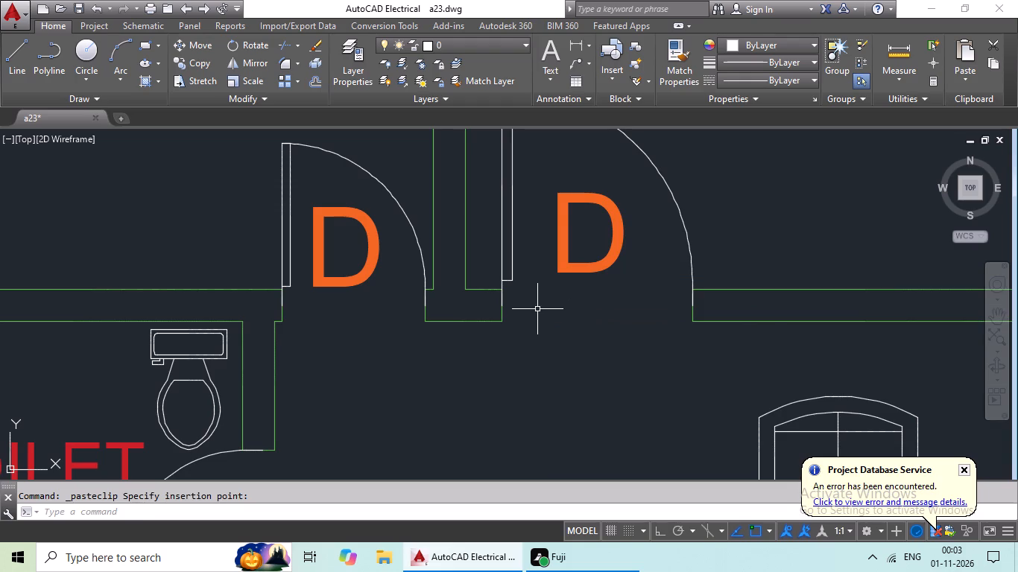
Paste the D text inside the door swings of the 7'X11' kitchen and the adjacent 10'4"X9' bedroom.
key("ctrl+v")
scroll(566, 311, "down", 3)
middle_click_drag(580, 312, 306, 314)
middle_click_drag(535, 326, 476, 348)
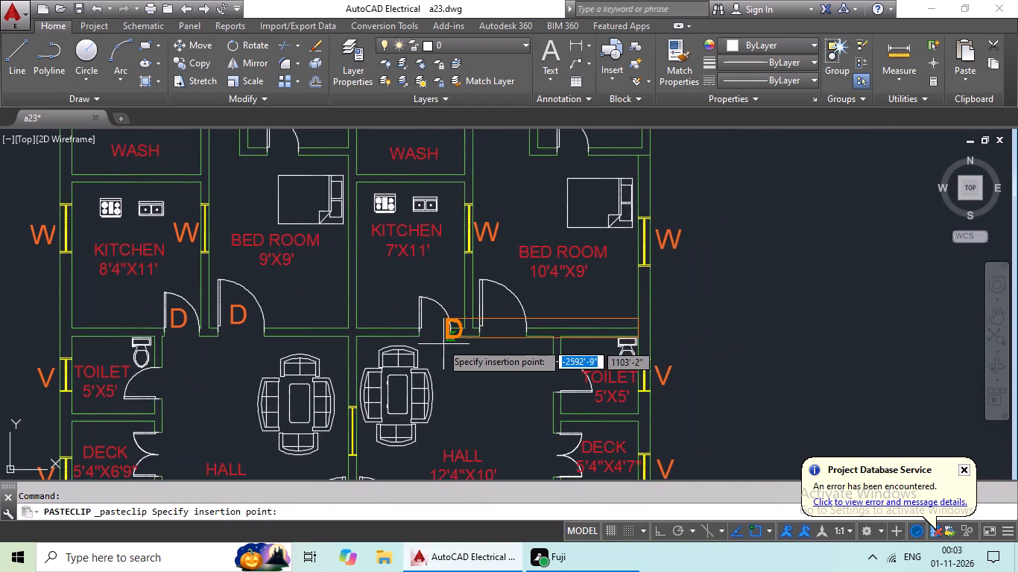
scroll(428, 337, "up", 3)
left_click(406, 334)
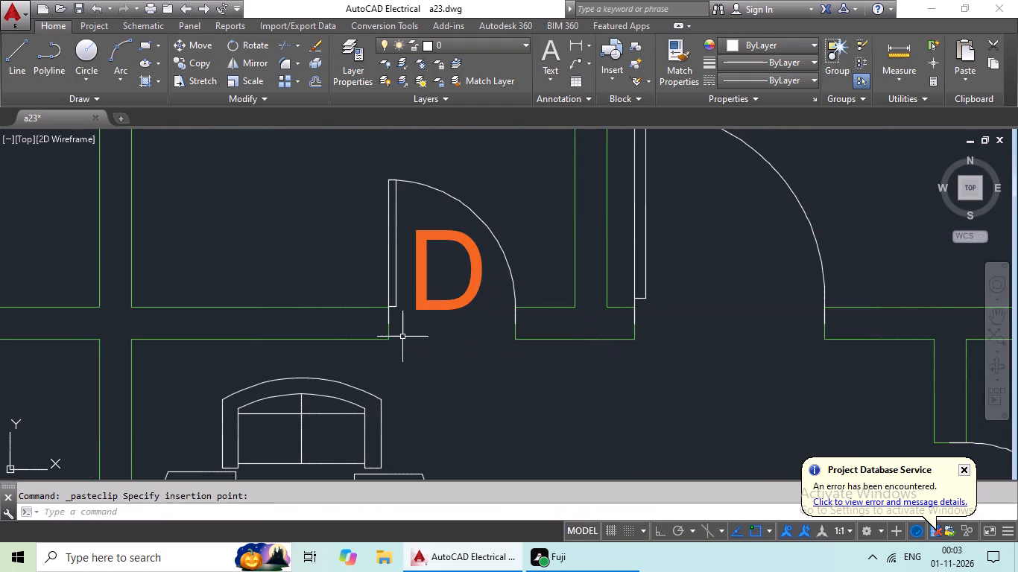
key("ctrl+v")
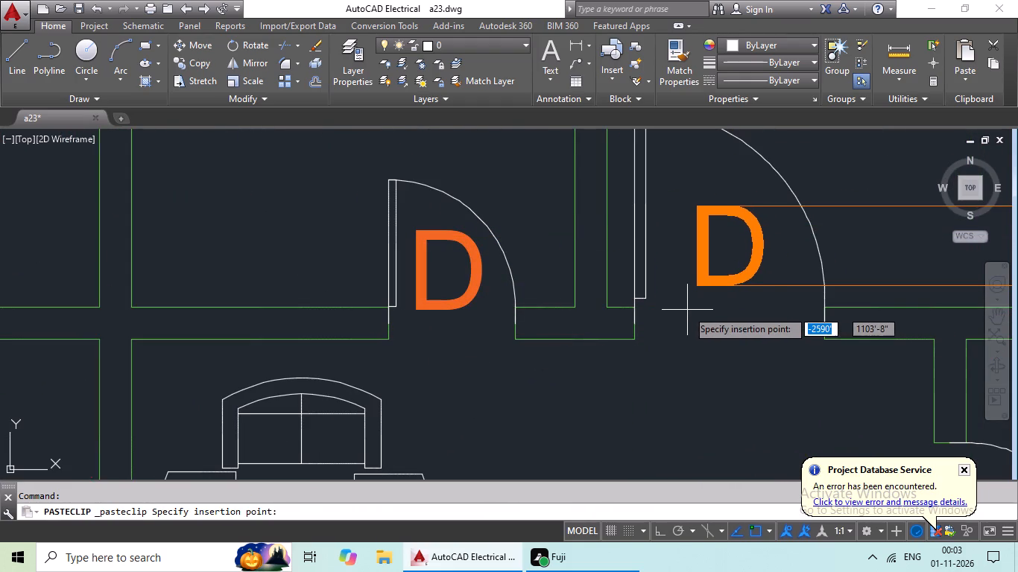
left_click(675, 309)
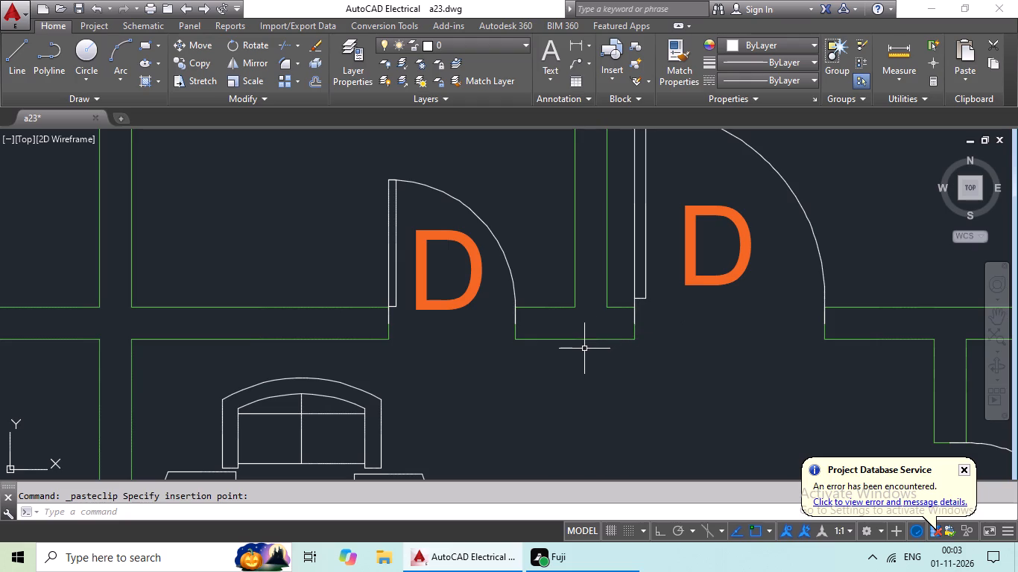
Paste the D text inside the door swing of the 9'X9'6" bedroom east of the lobby.
key("ctrl+v")
scroll(598, 325, "down", 3, "ctrl")
middle_click_drag(587, 325, 580, 270)
scroll(584, 271, "down", 2)
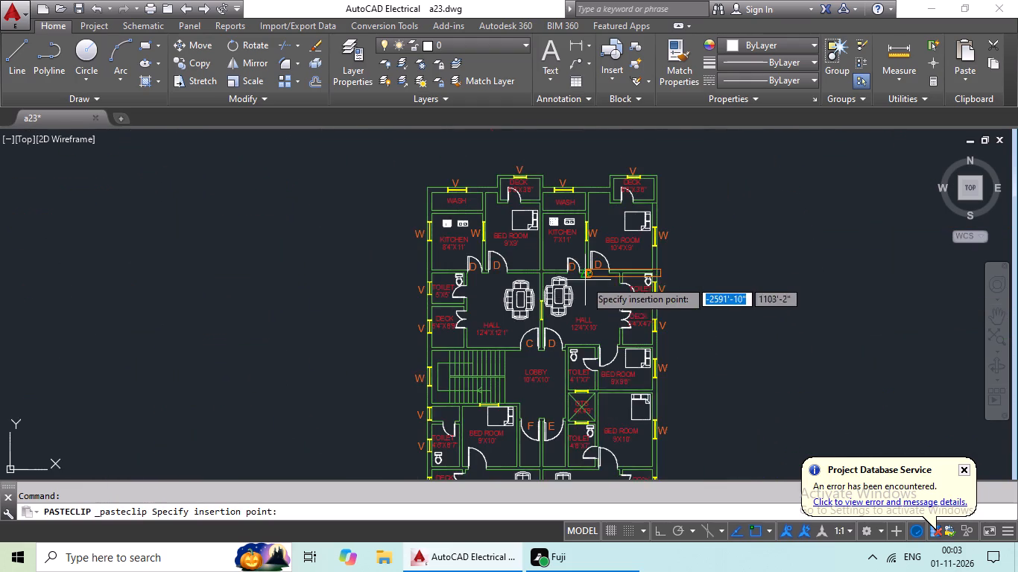
middle_click_drag(584, 285, 577, 242)
middle_click_drag(500, 282, 429, 232)
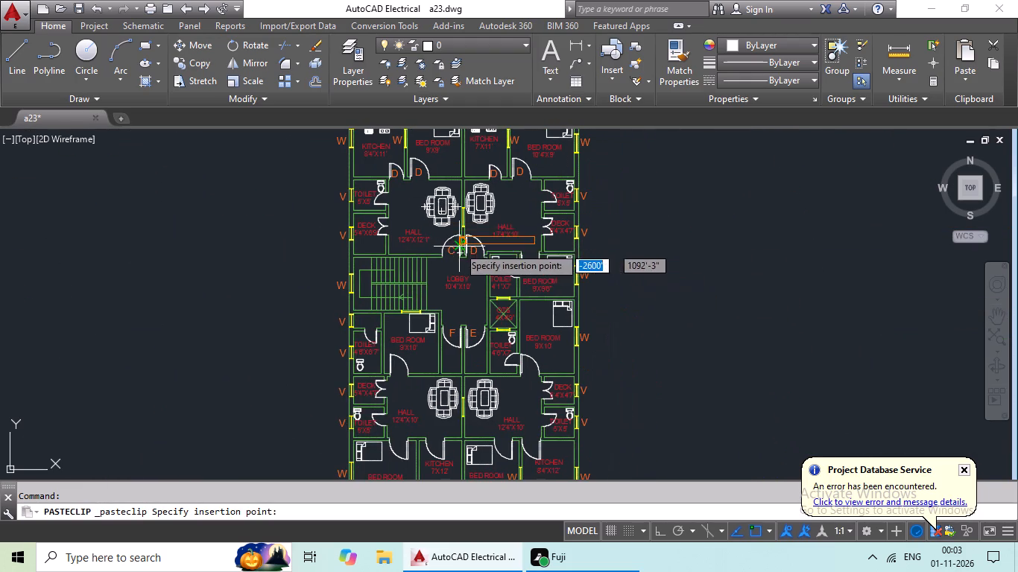
scroll(496, 245, "up", 3)
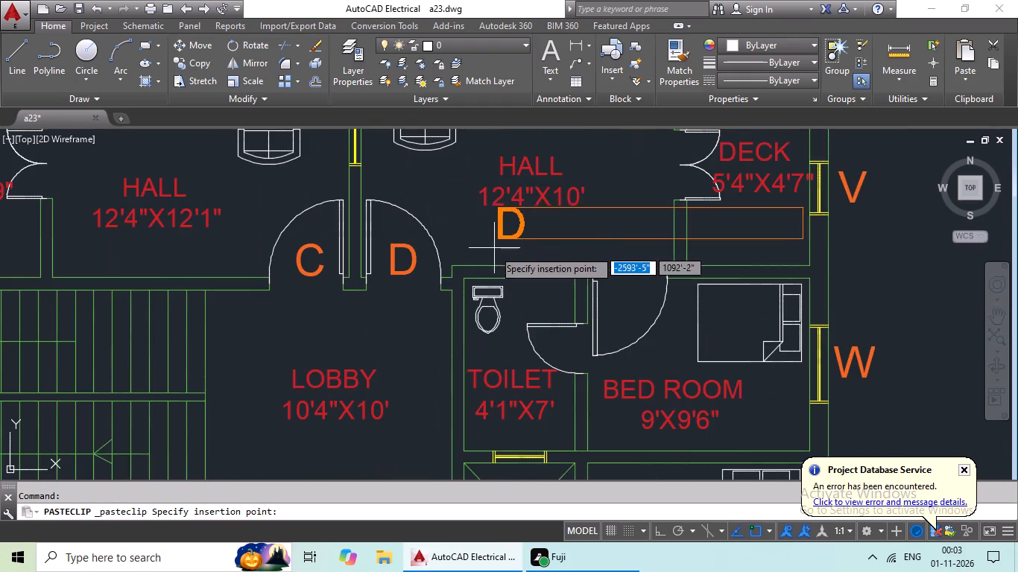
middle_click_drag(490, 252, 466, 209)
scroll(553, 232, "down", 1)
middle_click_drag(563, 233, 500, 242)
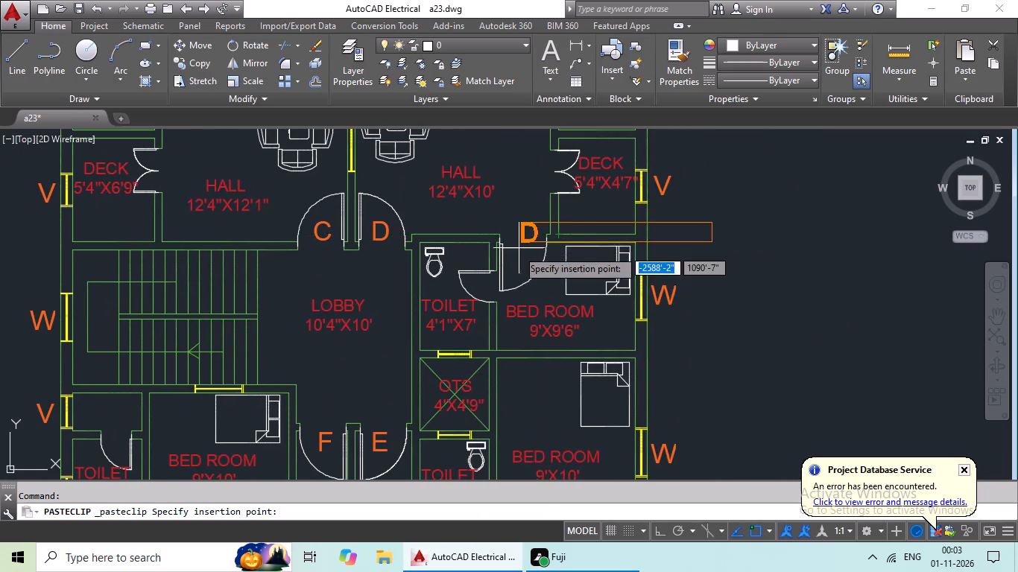
scroll(517, 250, "up", 3)
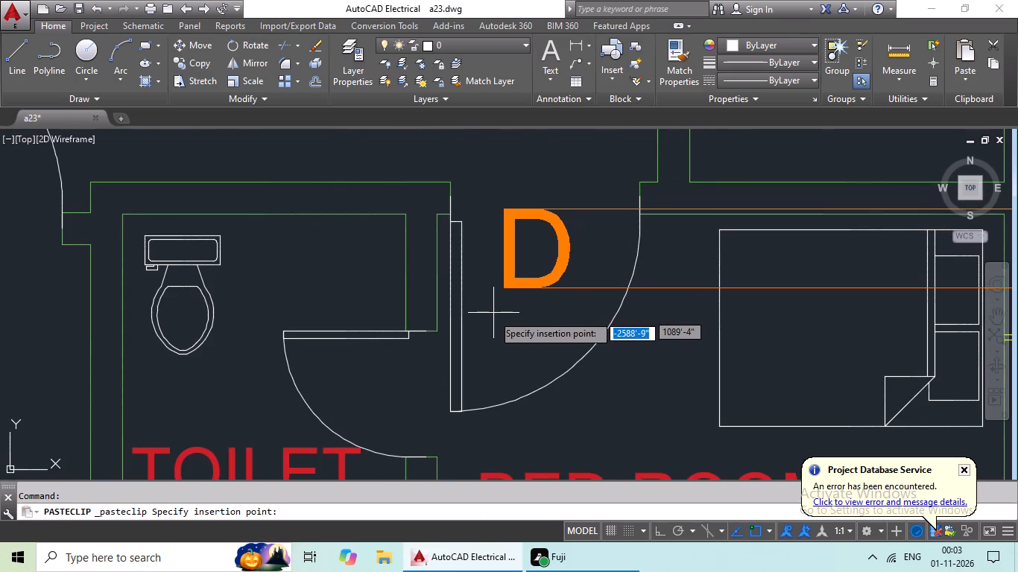
left_click(492, 316)
Paste the D text inside the door swing of the 9'X10' bedroom beside the 4'6"X6'7" toilet, southwest of the lobby.
key("ctrl+v")
scroll(505, 289, "down", 2, "ctrl")
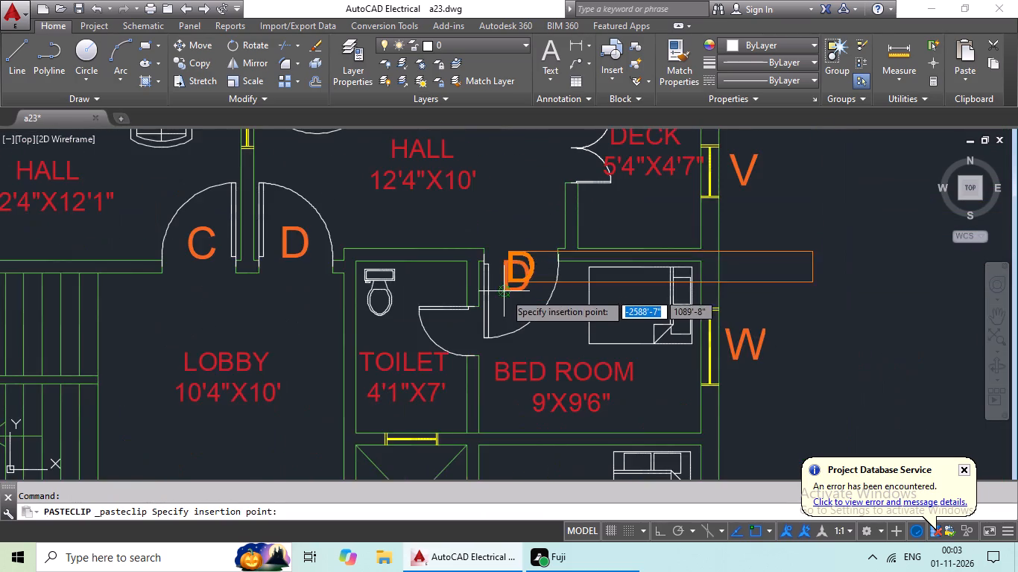
middle_click_drag(504, 280, 473, 329)
middle_click_drag(482, 298, 462, 142)
scroll(460, 235, "down", 1)
middle_click_drag(460, 244, 462, 241)
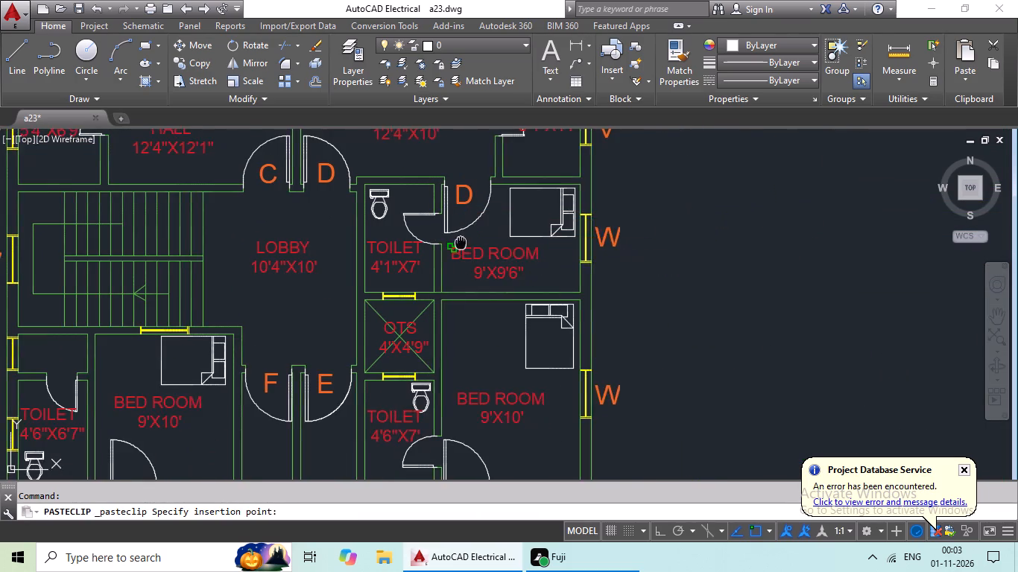
middle_click_drag(462, 241, 476, 211)
middle_click_drag(484, 270, 498, 232)
middle_click_drag(505, 253, 523, 213)
middle_click_drag(410, 273, 518, 264)
middle_click_drag(430, 320, 527, 280)
scroll(373, 328, "up", 3)
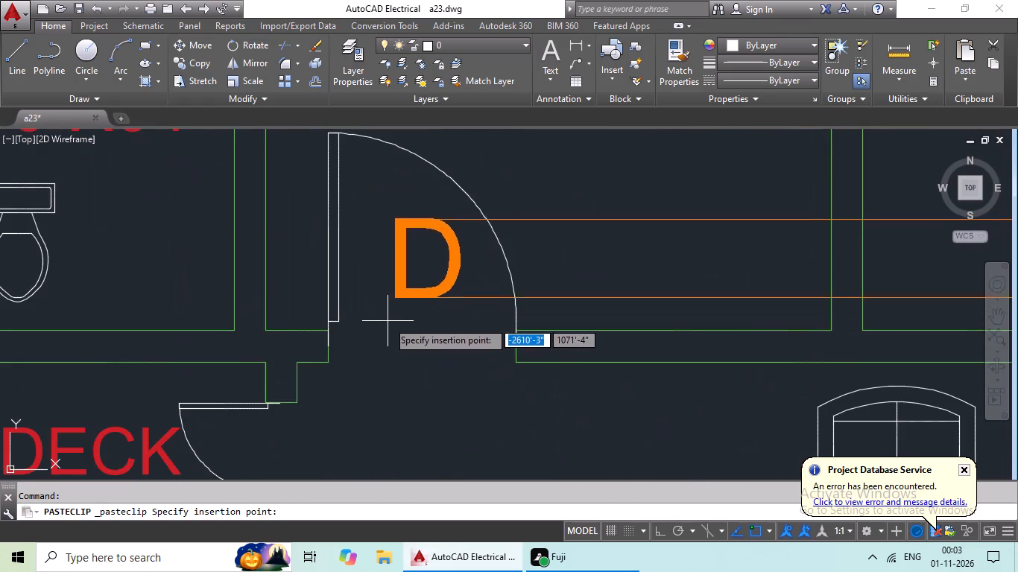
left_click(371, 325)
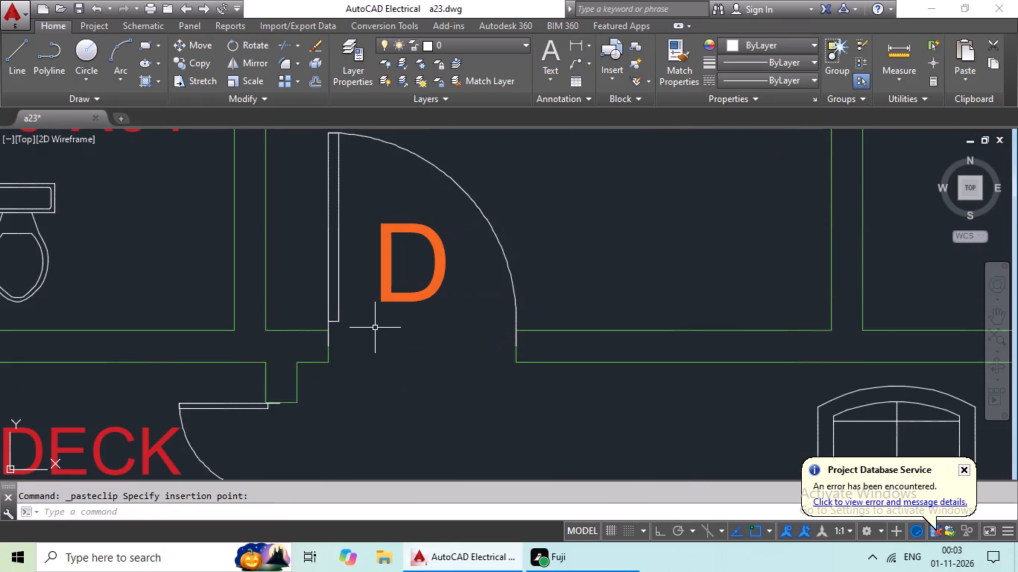
Paste the D text inside the door swing of the 9'X10' bedroom beside the 4'6"X7' toilet, southeast of the lobby.
key("ctrl+v")
scroll(468, 302, "down", 3)
middle_click_drag(475, 305, 322, 305)
scroll(624, 331, "up", 3)
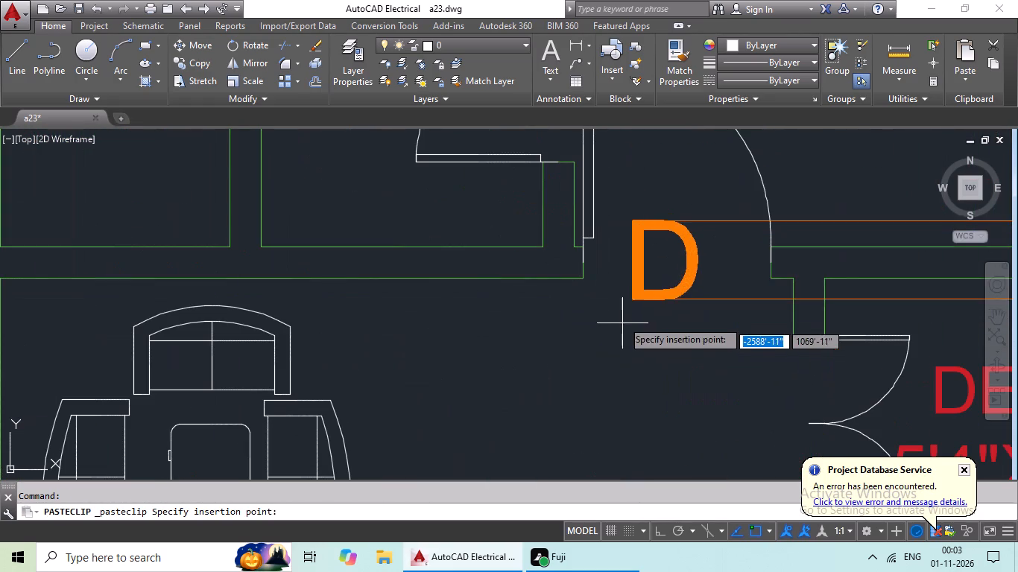
left_click_drag(627, 233, 633, 247)
scroll(654, 276, "down", 2)
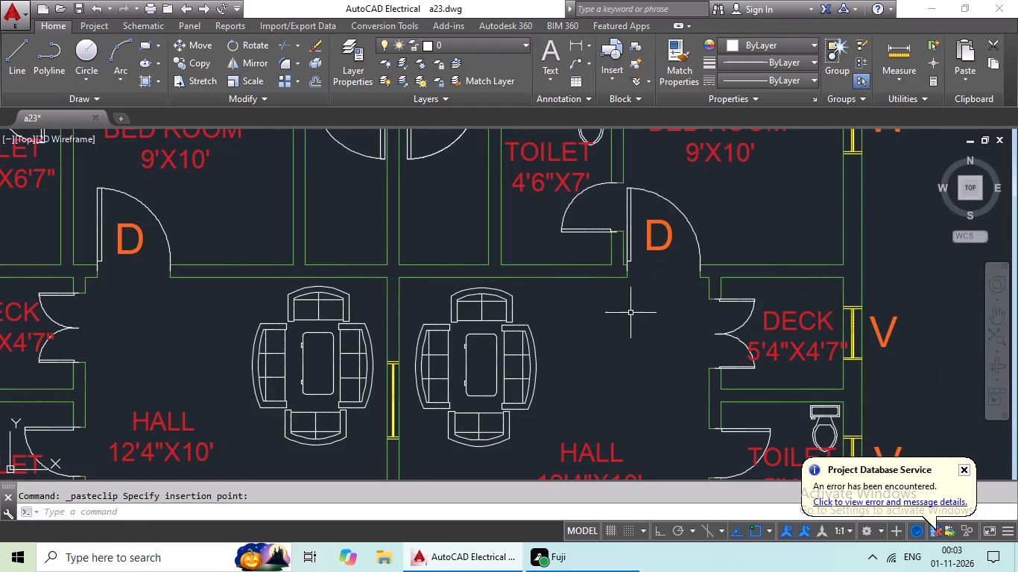
Paste the D text inside the door swings of the southern 9'X10' bedroom and the adjacent 8'4"X12' kitchen.
key("ctrl+v")
scroll(625, 302, "down", 1, "ctrl")
middle_click_drag(621, 305, 561, 202)
middle_click_drag(578, 276, 567, 235)
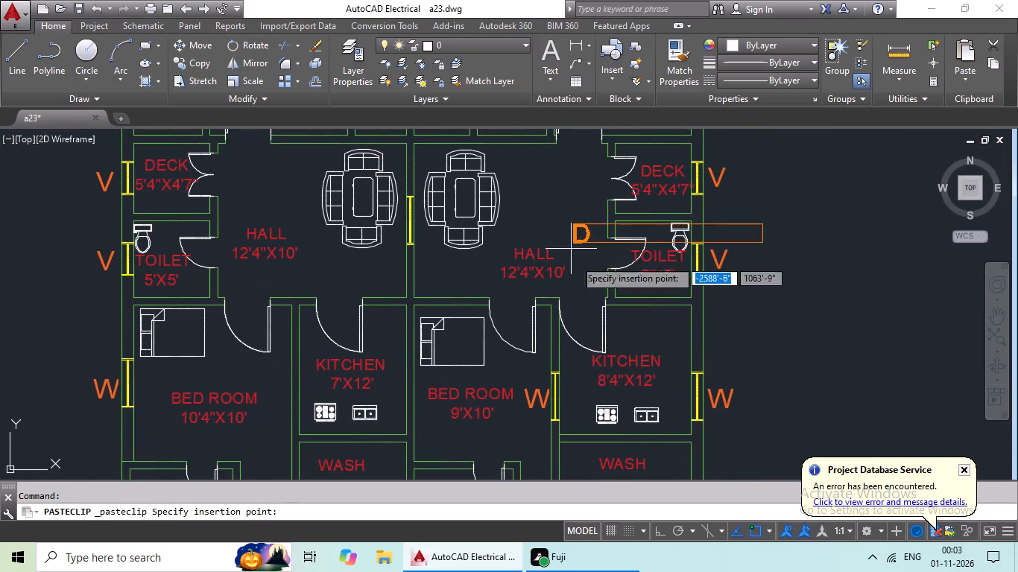
middle_click_drag(580, 278, 592, 240)
scroll(524, 276, "up", 2)
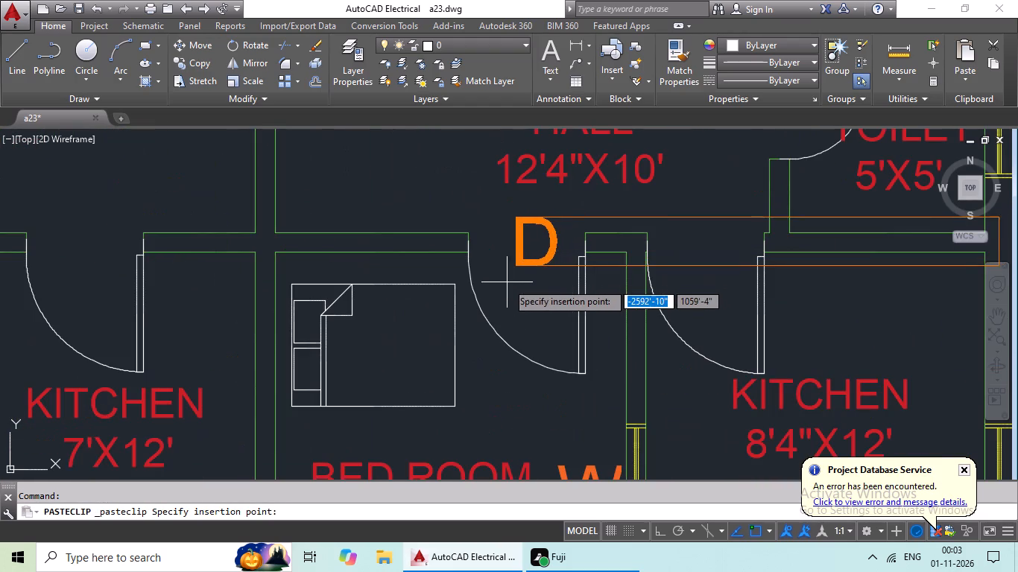
scroll(505, 283, "up", 2)
left_click(472, 340)
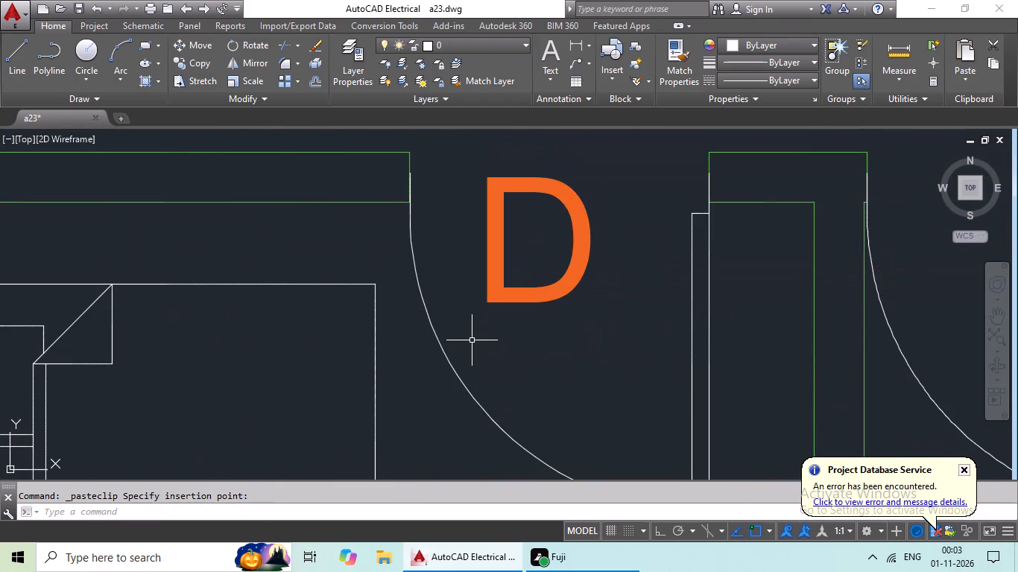
key("ctrl+v")
scroll(533, 303, "down", 4, "ctrl")
middle_click_drag(502, 302, 407, 289)
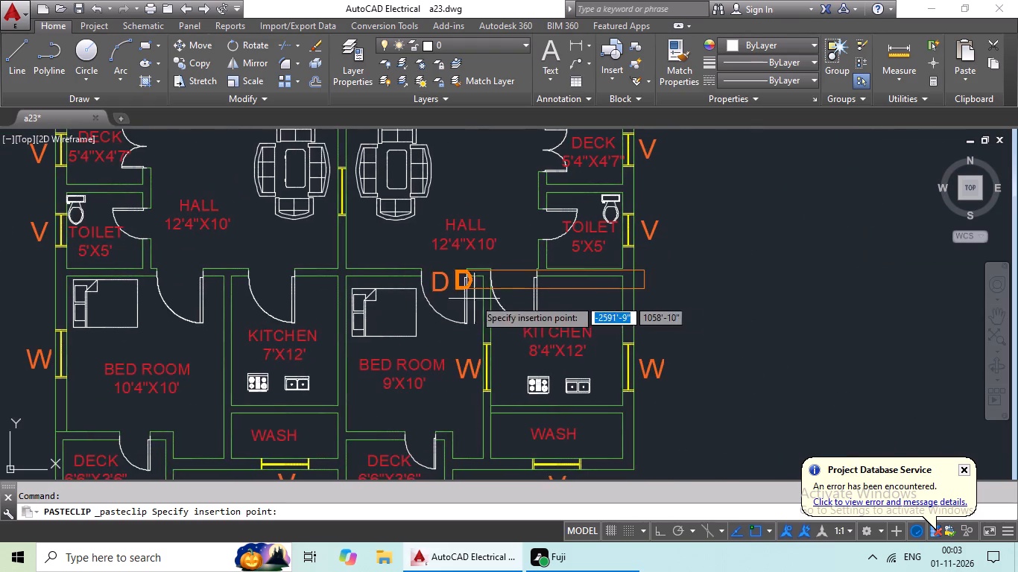
scroll(498, 302, "up", 2)
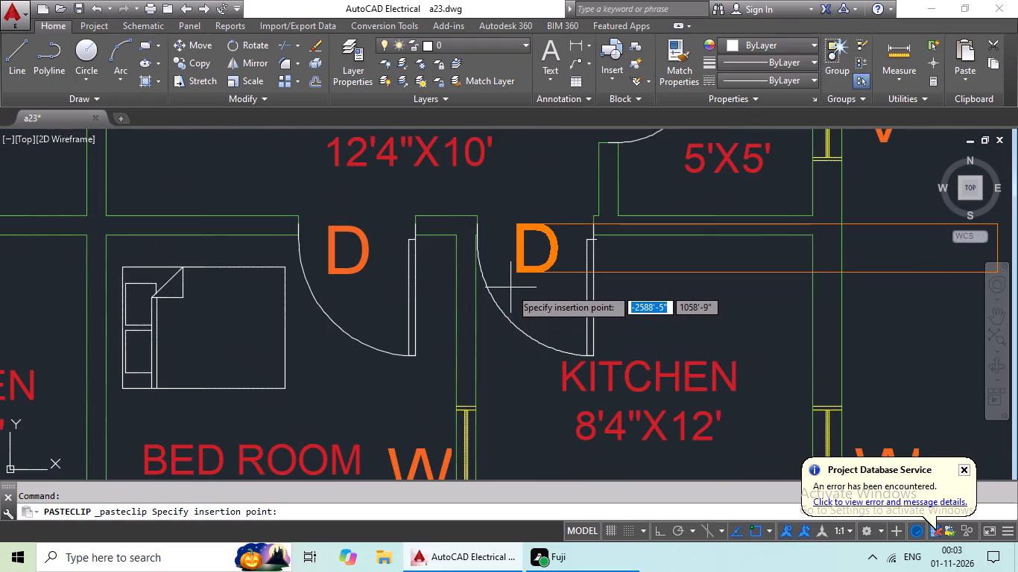
left_click(510, 292)
Paste the D text inside the door swings of the 7'X12' kitchen and the adjacent 10'4"X10' bedroom.
key("ctrl+v")
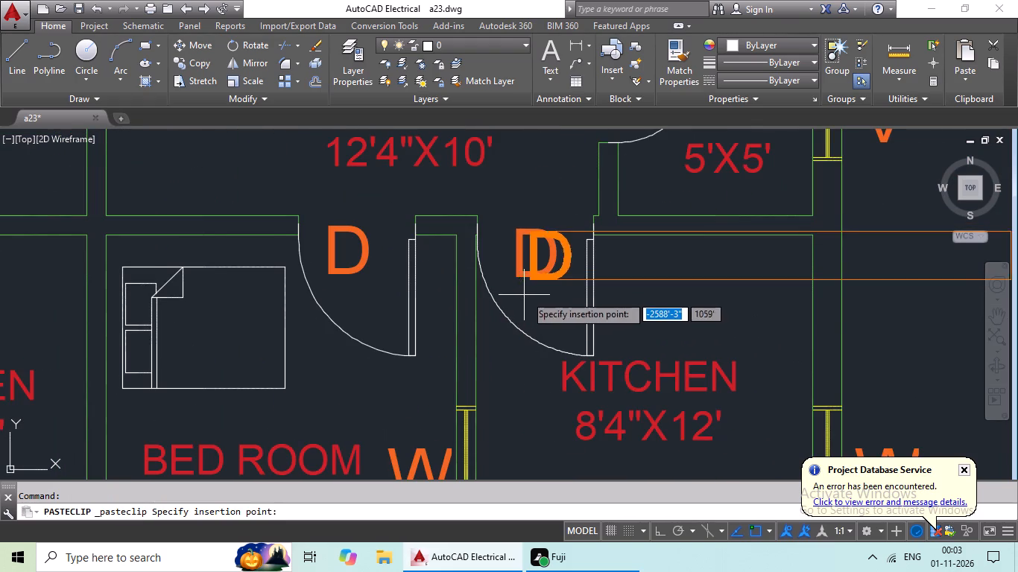
scroll(525, 296, "down", 2, "ctrl")
middle_click_drag(480, 316, 553, 289)
scroll(367, 275, "up", 3)
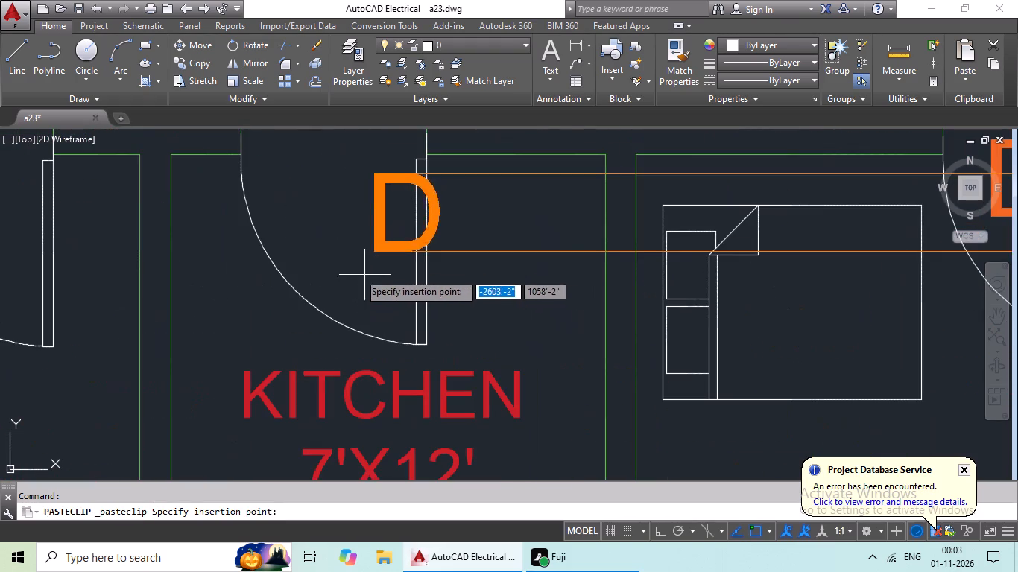
left_click(294, 263)
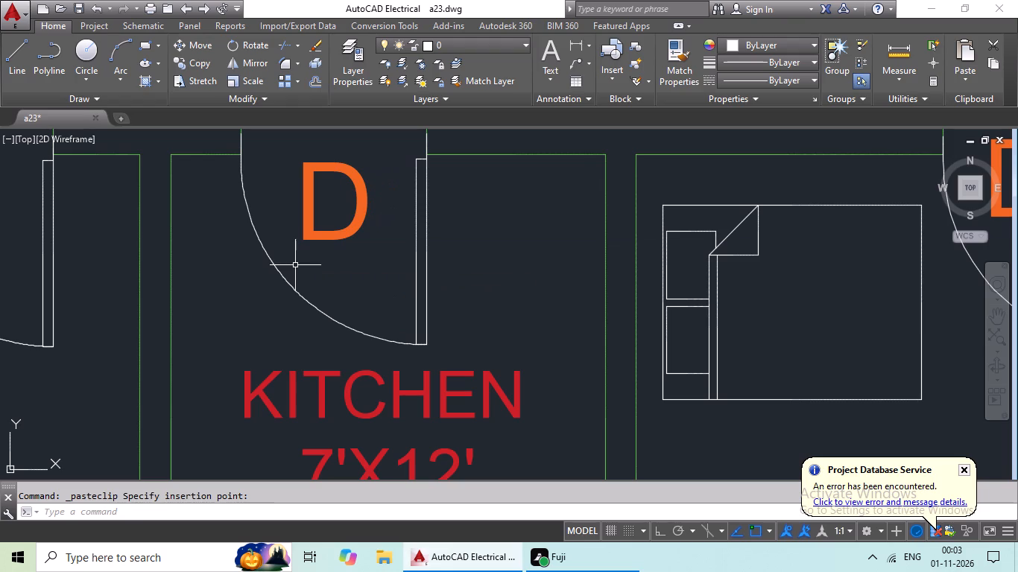
key("ctrl+v")
scroll(289, 279, "down", 2, "ctrl")
middle_click_drag(202, 280, 301, 295)
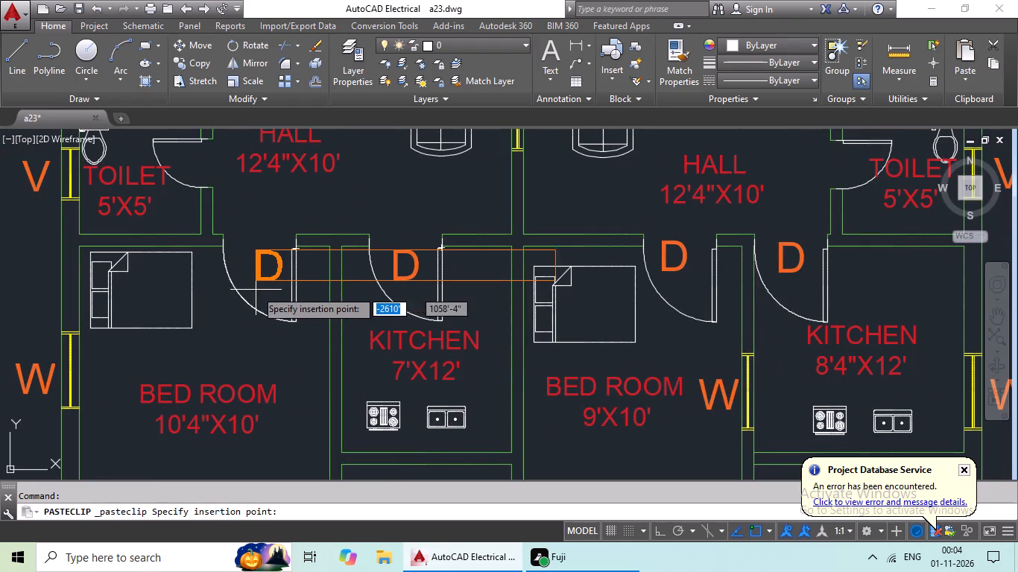
left_click(243, 291)
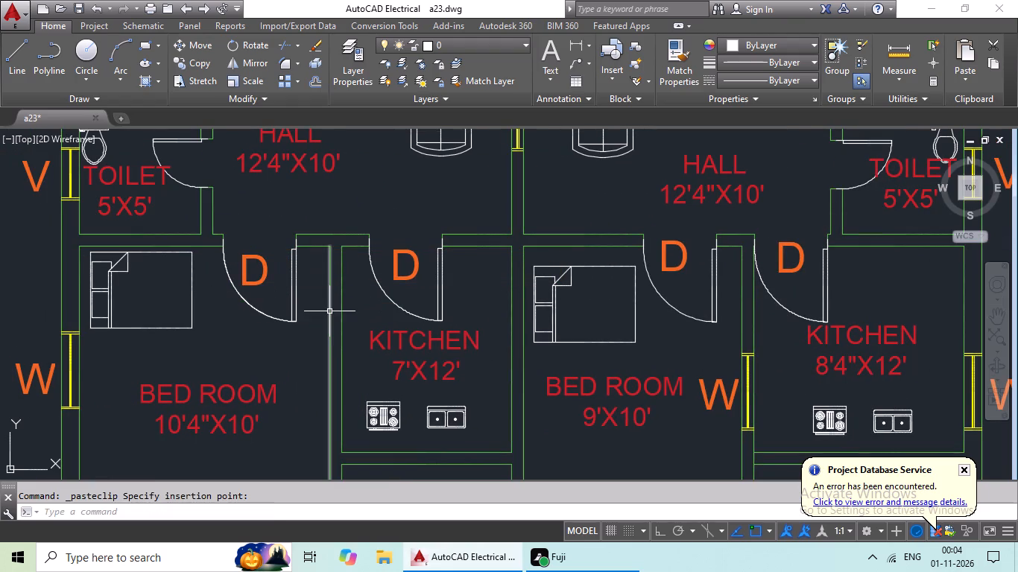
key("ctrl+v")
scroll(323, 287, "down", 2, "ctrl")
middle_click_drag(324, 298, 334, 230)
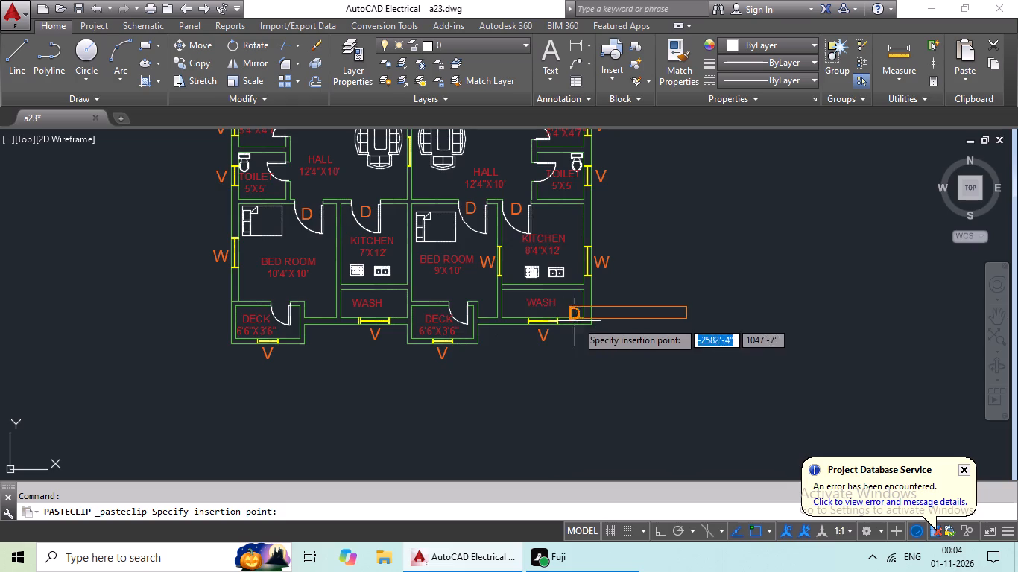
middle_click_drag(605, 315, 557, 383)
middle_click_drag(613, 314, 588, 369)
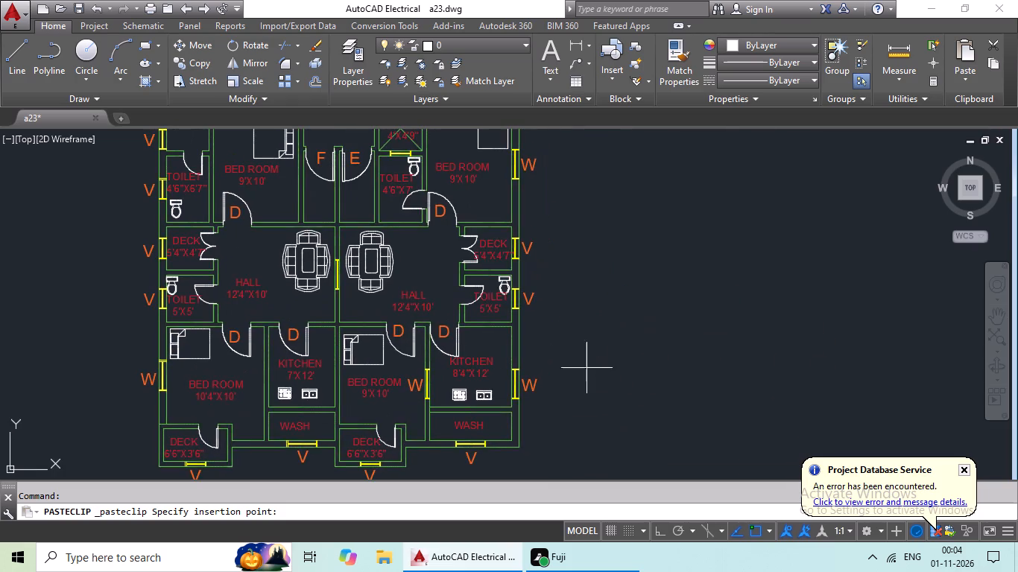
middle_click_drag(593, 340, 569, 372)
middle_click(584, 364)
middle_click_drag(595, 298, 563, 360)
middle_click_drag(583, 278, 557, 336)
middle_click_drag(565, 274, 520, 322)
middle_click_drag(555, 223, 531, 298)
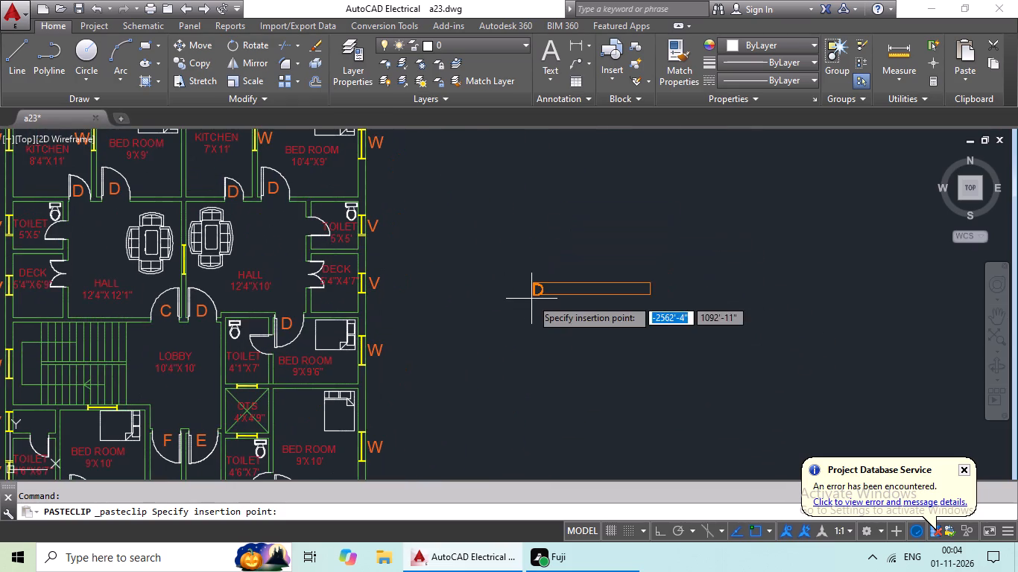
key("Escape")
Change the spare D text northeast of the floor plan to D1.
scroll(515, 276, "down", 3)
middle_click_drag(548, 266, 505, 305)
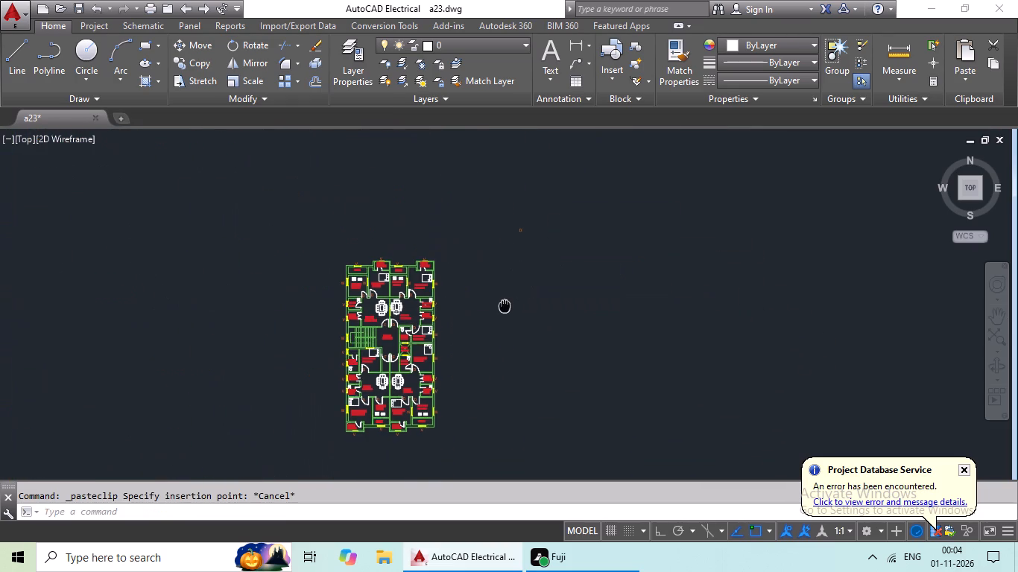
scroll(524, 234, "up", 5)
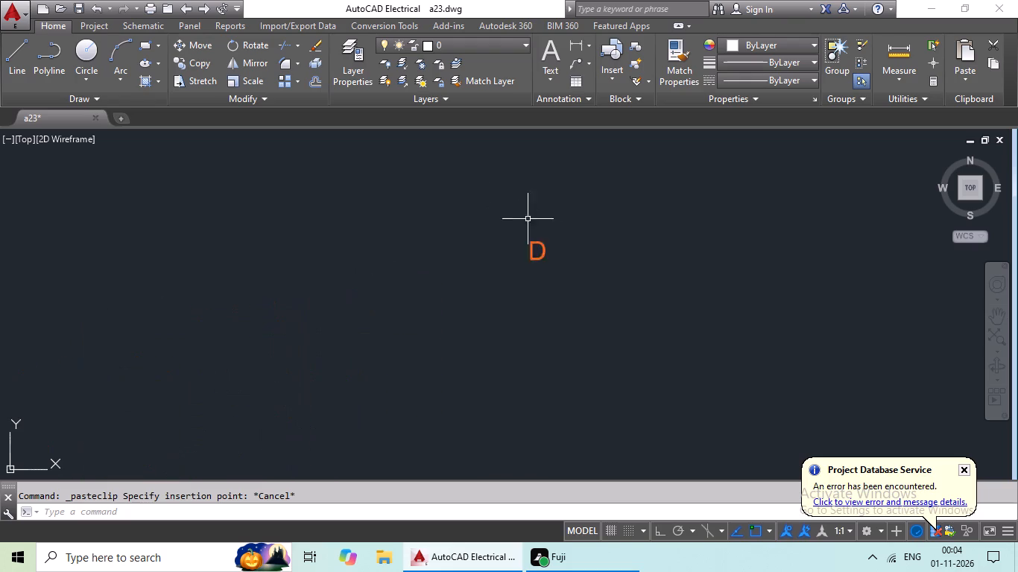
middle_click_drag(548, 226, 514, 302)
scroll(510, 353, "up", 2)
double_click(534, 343)
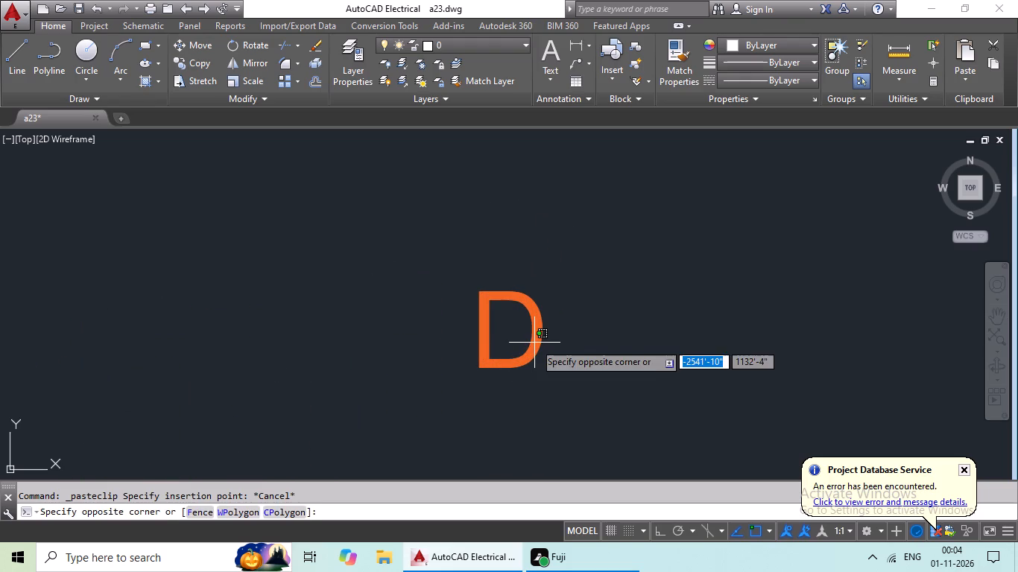
double_click(529, 349)
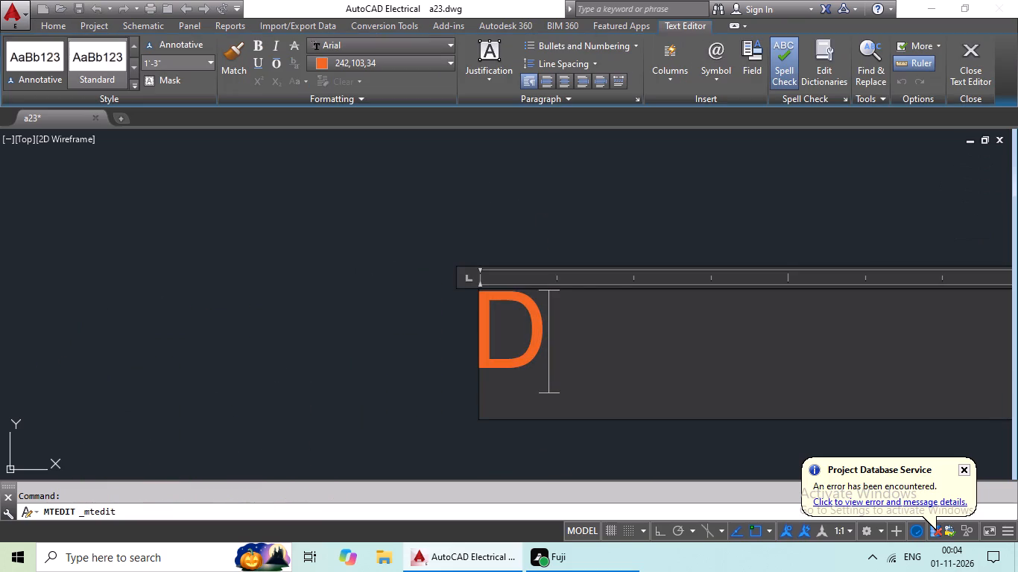
key("1")
left_click(411, 346)
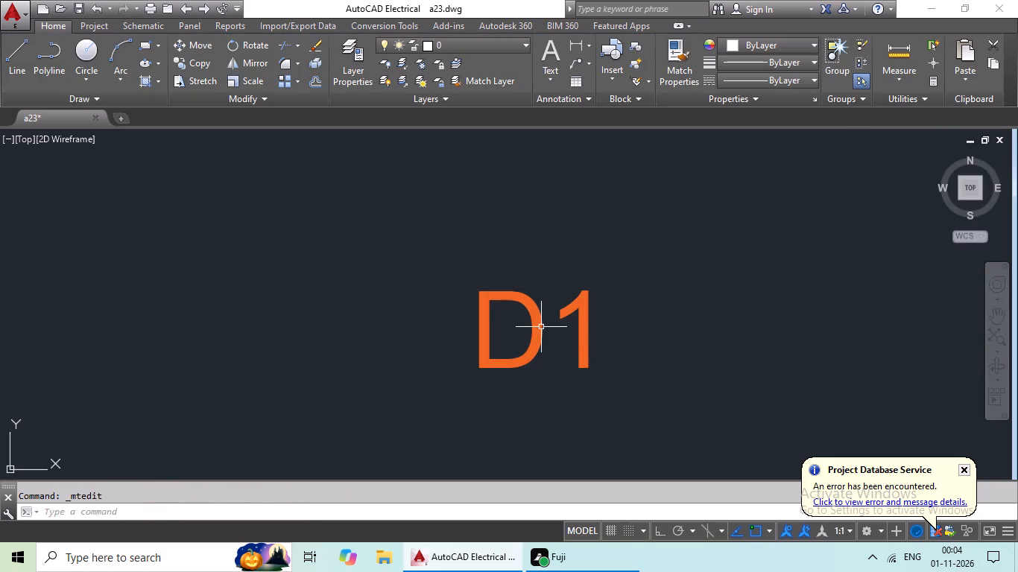
Copy the spare D1 text and paste it just below the door opening of the northwest 6'6"X3'6" deck.
left_click(540, 328)
left_click(533, 318)
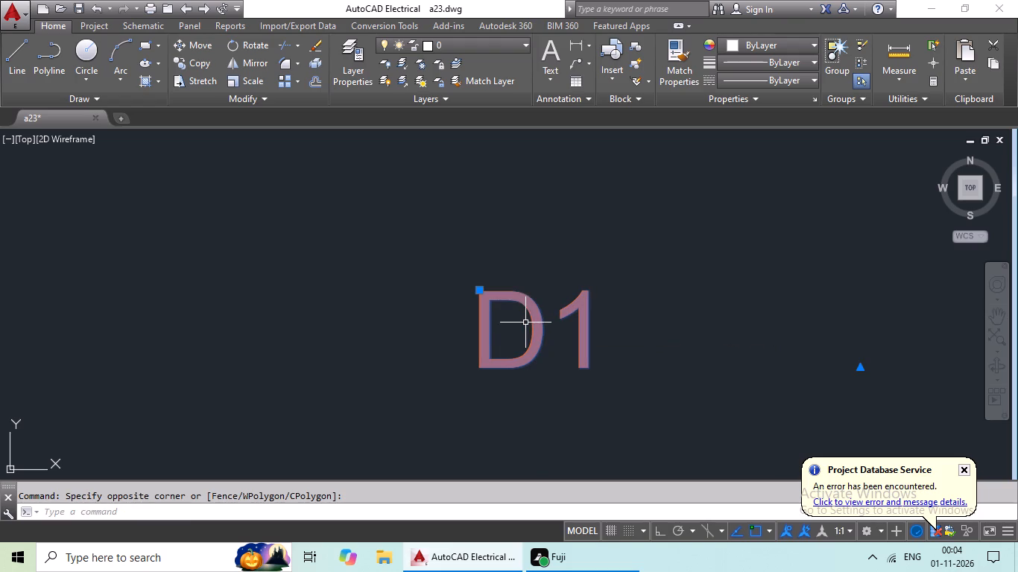
key("ctrl+c")
key("ctrl+v")
scroll(426, 334, "down", 2, "ctrl")
middle_click_drag(310, 334, 464, 296)
scroll(474, 292, "down", 1)
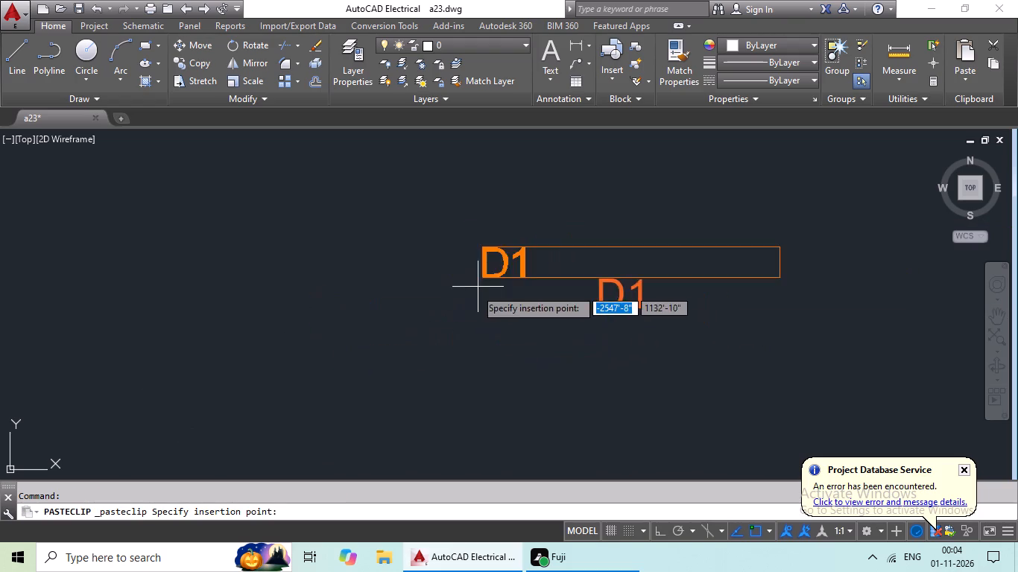
scroll(474, 292, "down", 2)
middle_click_drag(361, 386, 505, 343)
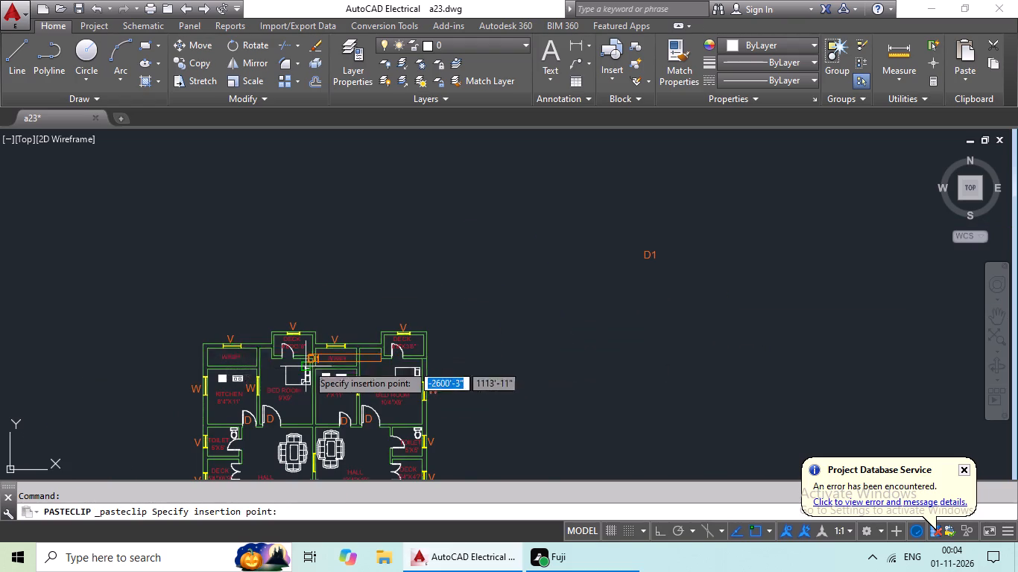
scroll(307, 364, "up", 4)
scroll(138, 340, "up", 2)
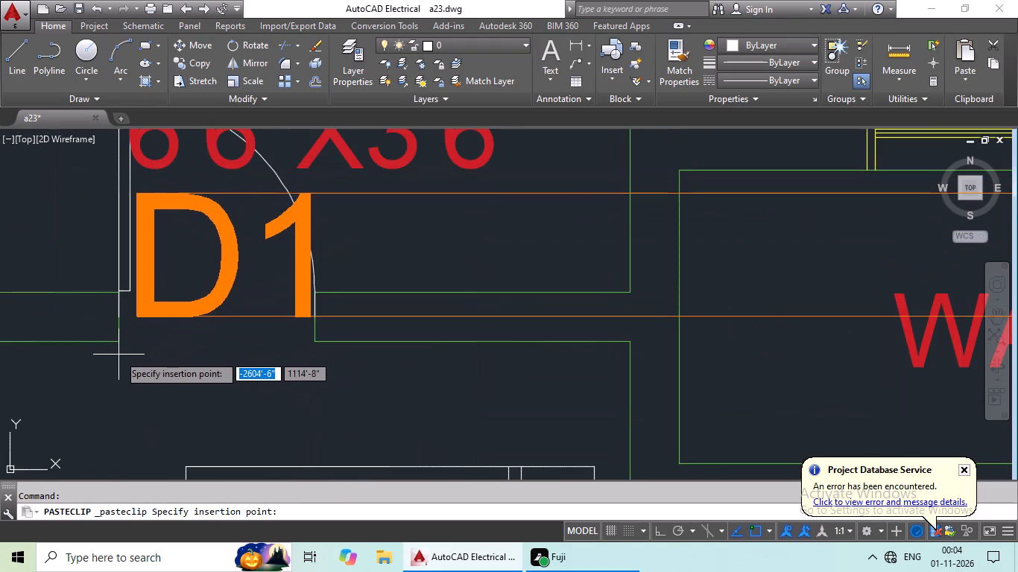
left_click(113, 463)
Paste the D1 text just below the door opening of the northeast 6'6"X3'6" deck.
key("ctrl+v")
scroll(358, 442, "down", 2, "ctrl")
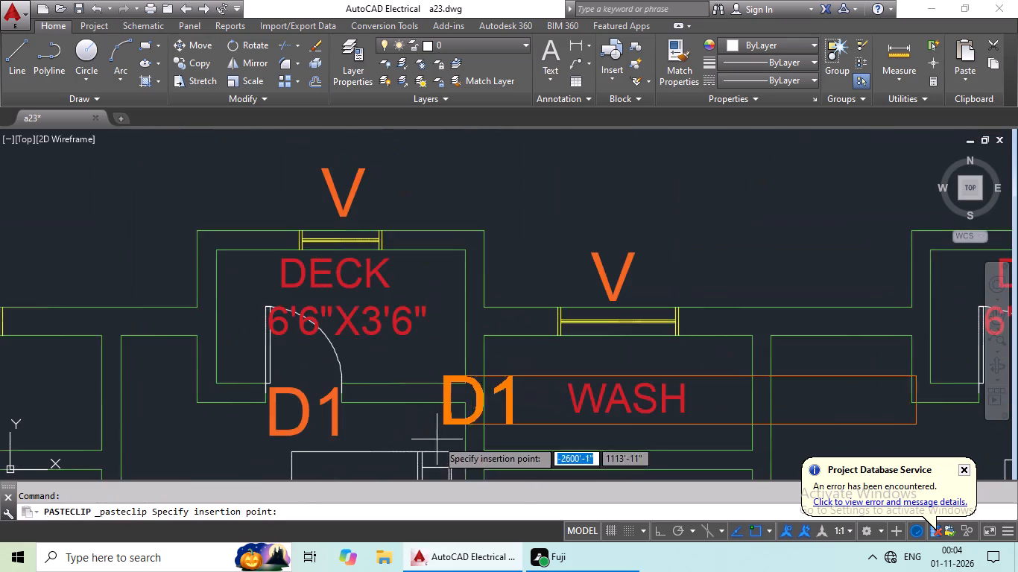
middle_click_drag(437, 439, 81, 427)
middle_click_drag(376, 416, 253, 414)
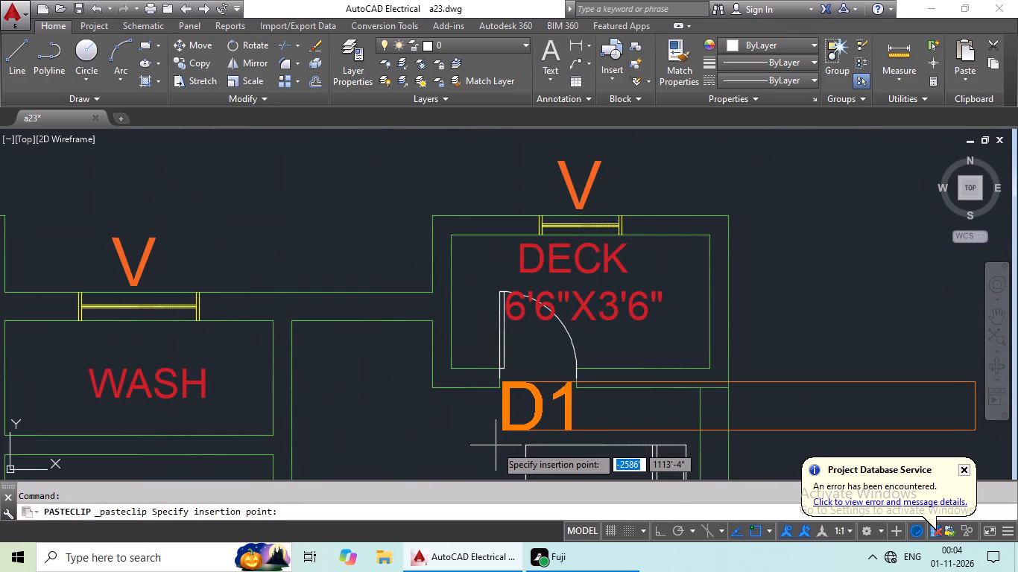
left_click(496, 445)
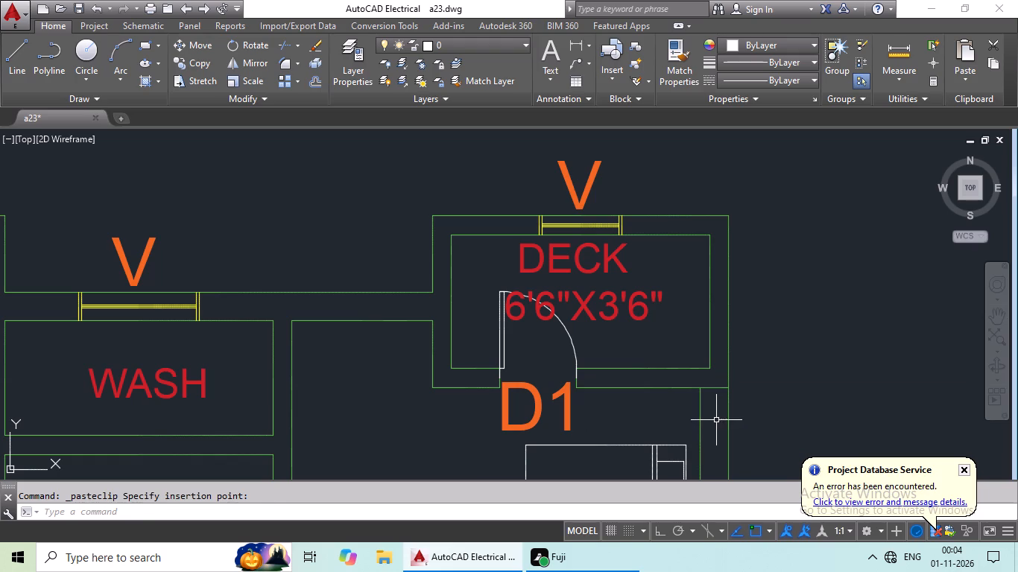
Paste the D1 text in the door swing of the northwest 5'X5' toilet and beside the double door of the 5'4"X6'9" deck.
key("ctrl+v")
scroll(692, 402, "down", 4, "ctrl")
middle_click_drag(655, 407, 636, 308)
middle_click_drag(604, 371, 612, 316)
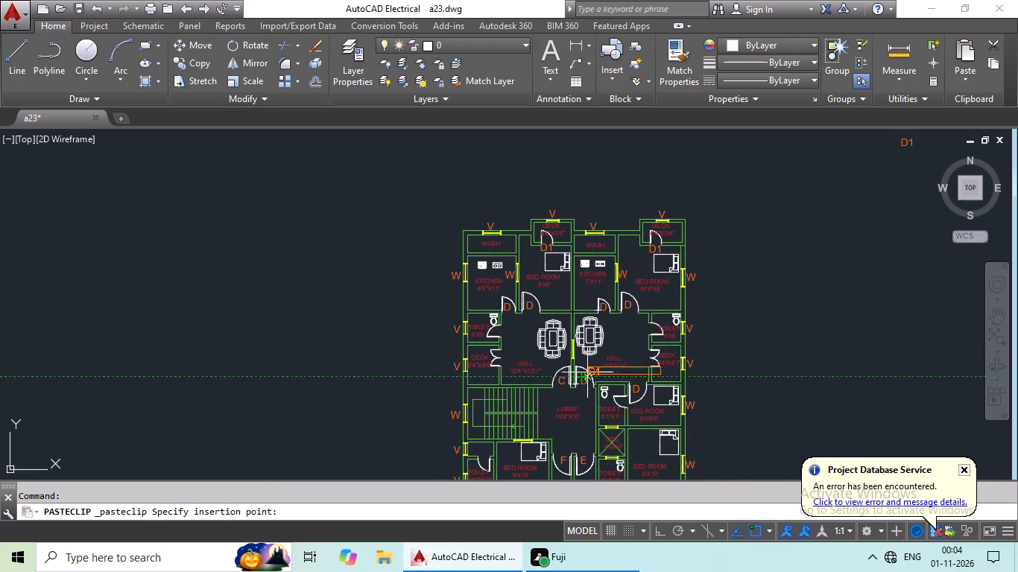
scroll(484, 322, "up", 5)
middle_click_drag(550, 395, 522, 259)
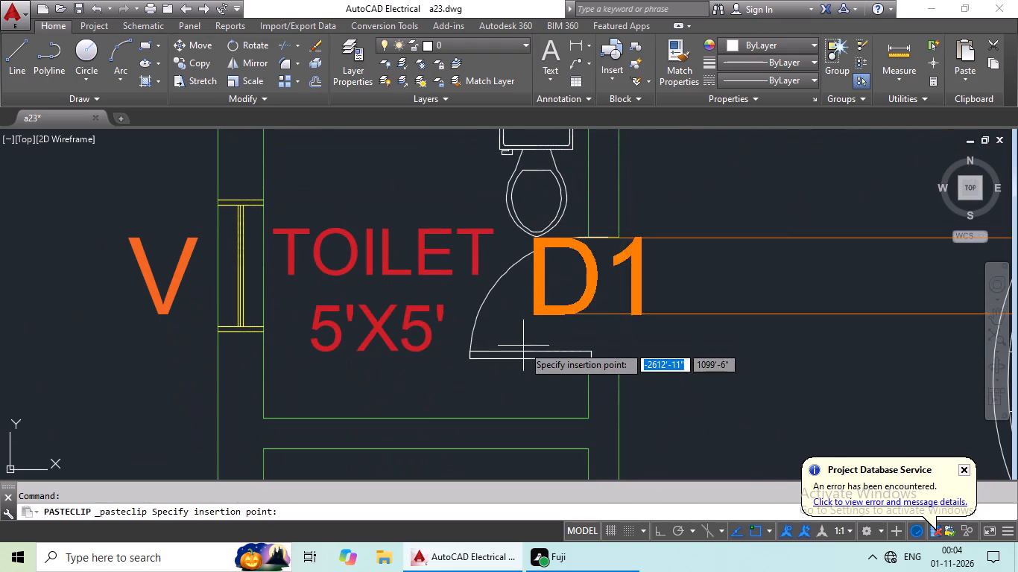
left_click(515, 360)
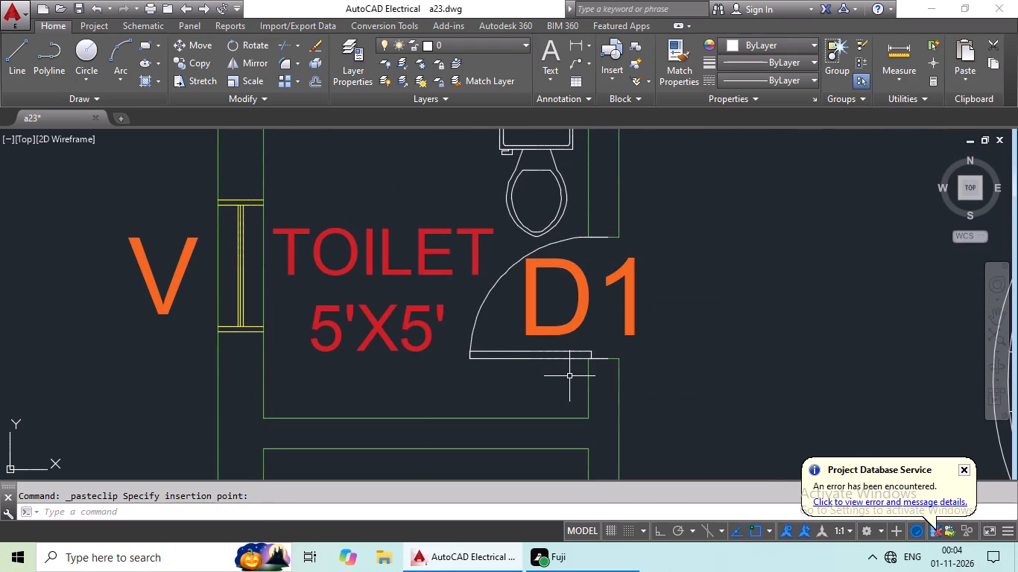
key("ctrl+v")
scroll(582, 325, "down", 2)
middle_click_drag(586, 350, 552, 320)
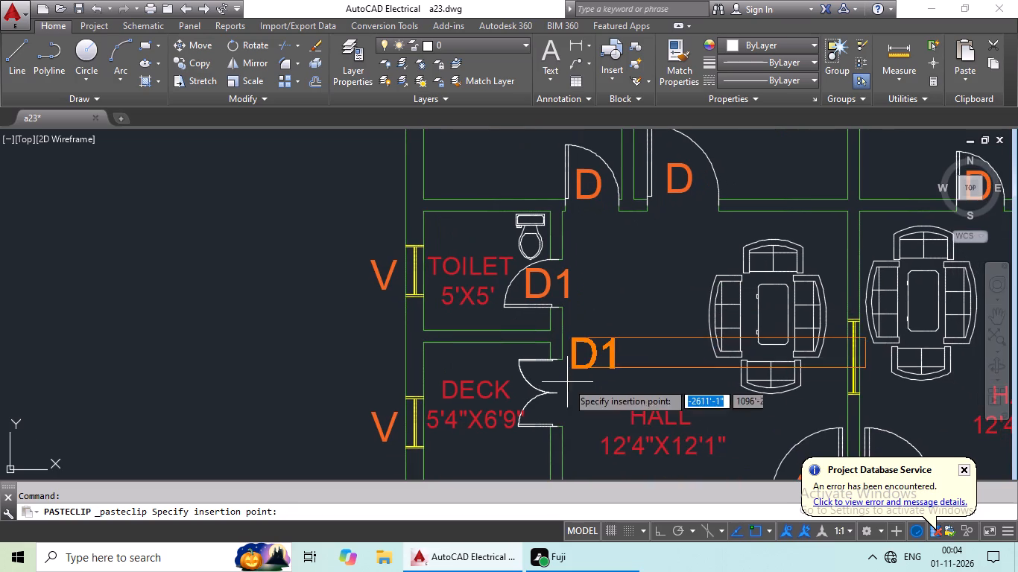
left_click(566, 413)
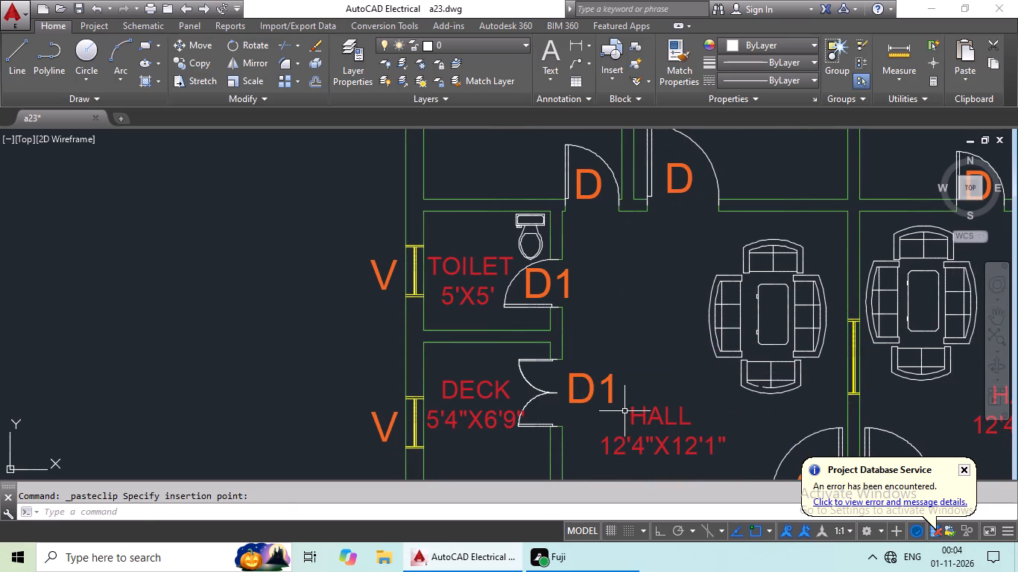
Paste the D1 text at the northeast 5'X5' toilet door and beside the double door of the 5'4"X4'7" deck below it.
key("ctrl+v")
scroll(641, 395, "down", 1)
middle_click_drag(641, 395, 510, 384)
middle_click_drag(578, 384, 488, 389)
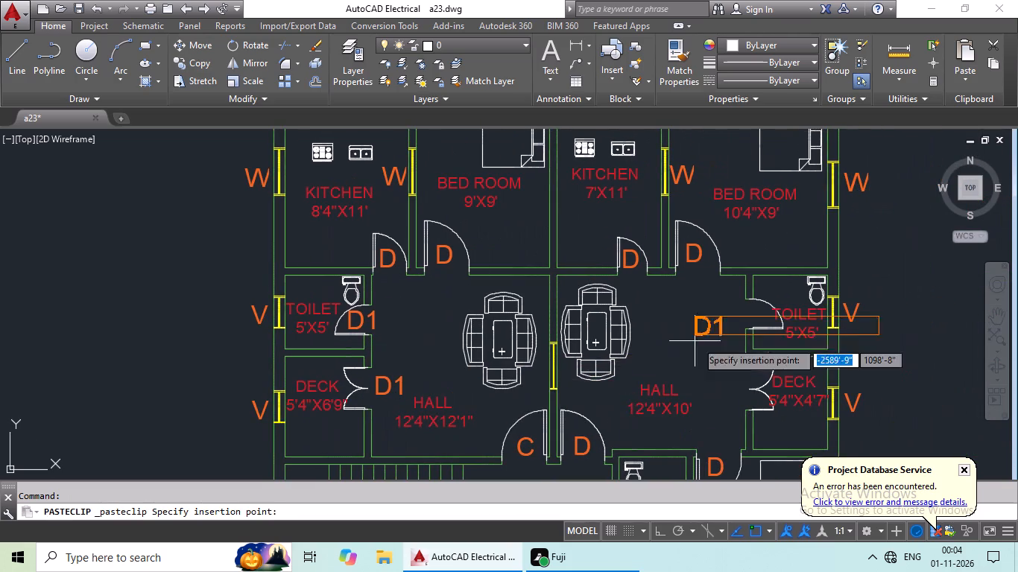
scroll(780, 320, "up", 3)
left_click(606, 363)
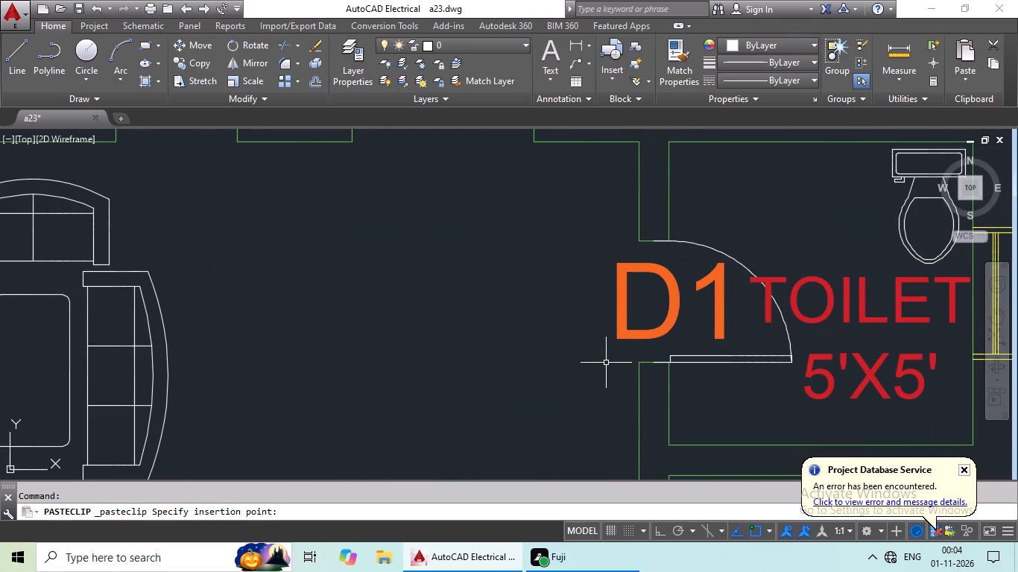
key("ctrl+v")
scroll(607, 354, "down", 1, "ctrl")
middle_click_drag(606, 354, 543, 214)
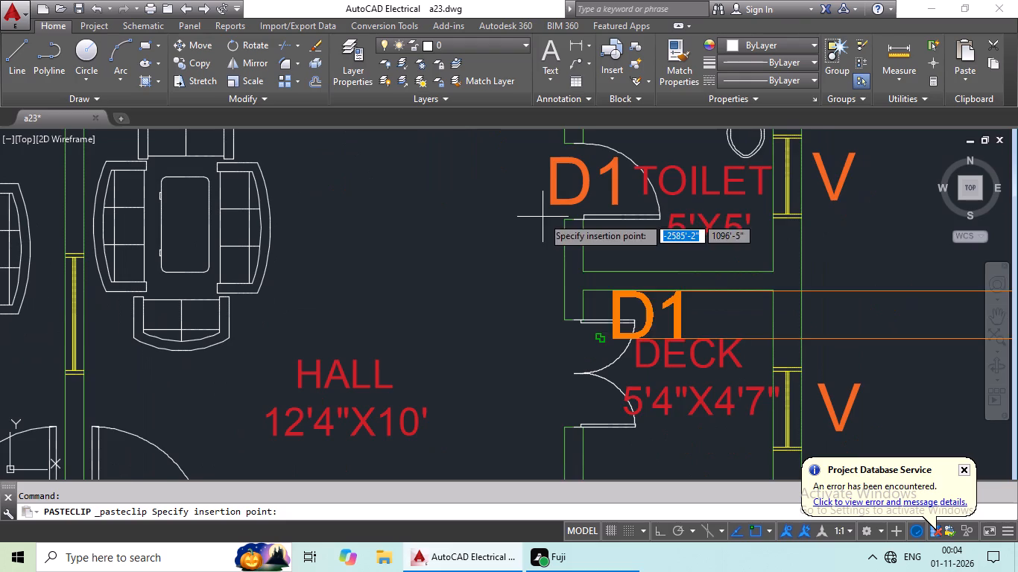
middle_click_drag(541, 286, 541, 245)
left_click(491, 370)
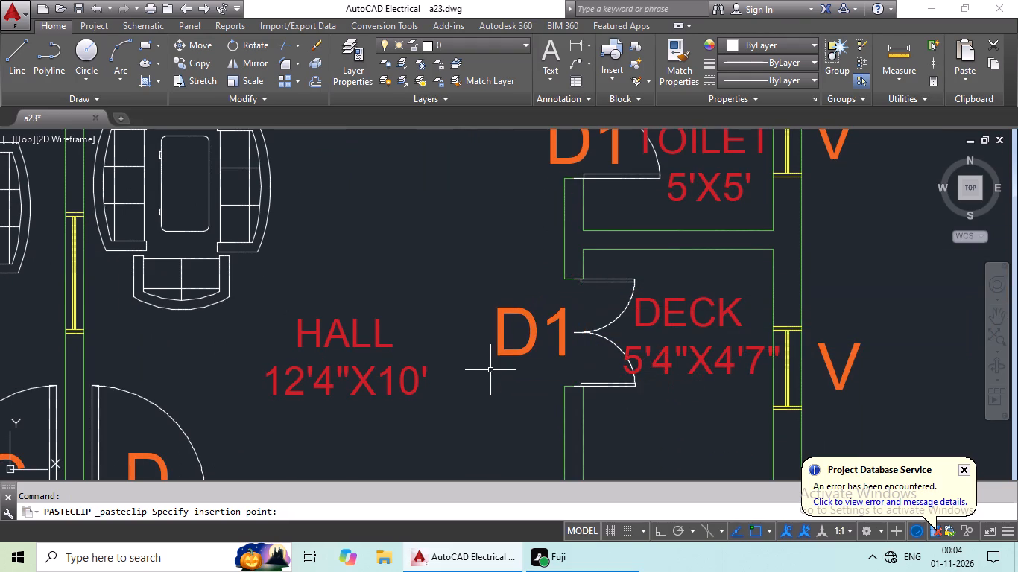
Paste the D1 text just above the door swing of the 4'6"X6'7" toilet south of the staircase.
key("ctrl+v")
scroll(493, 338, "down", 2, "ctrl")
middle_click_drag(484, 346, 484, 261)
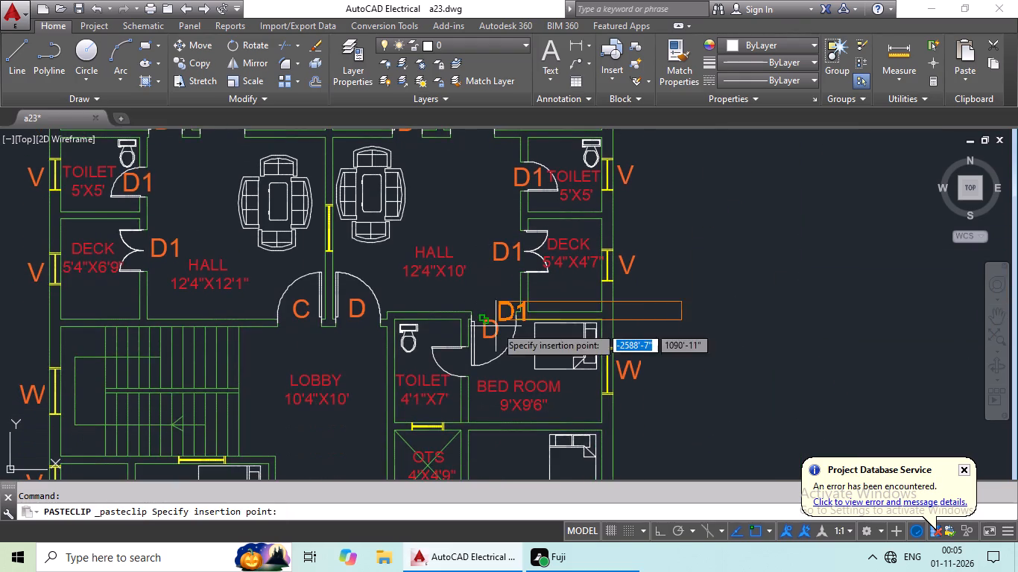
middle_click_drag(495, 333, 528, 277)
middle_click_drag(413, 302, 464, 261)
middle_click_drag(421, 334, 458, 276)
middle_click_drag(329, 329, 345, 320)
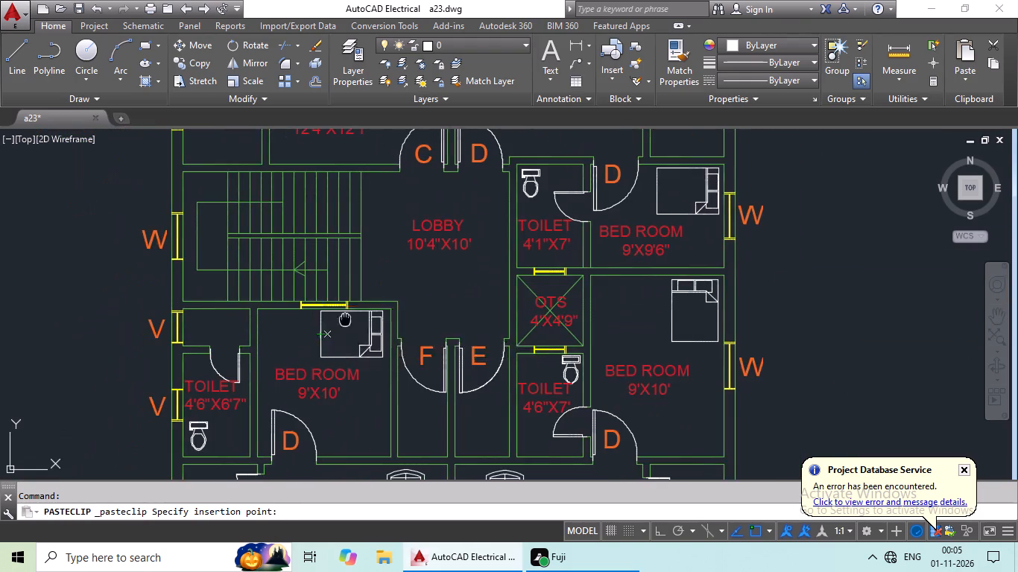
middle_click_drag(345, 320, 454, 256)
scroll(342, 298, "up", 3)
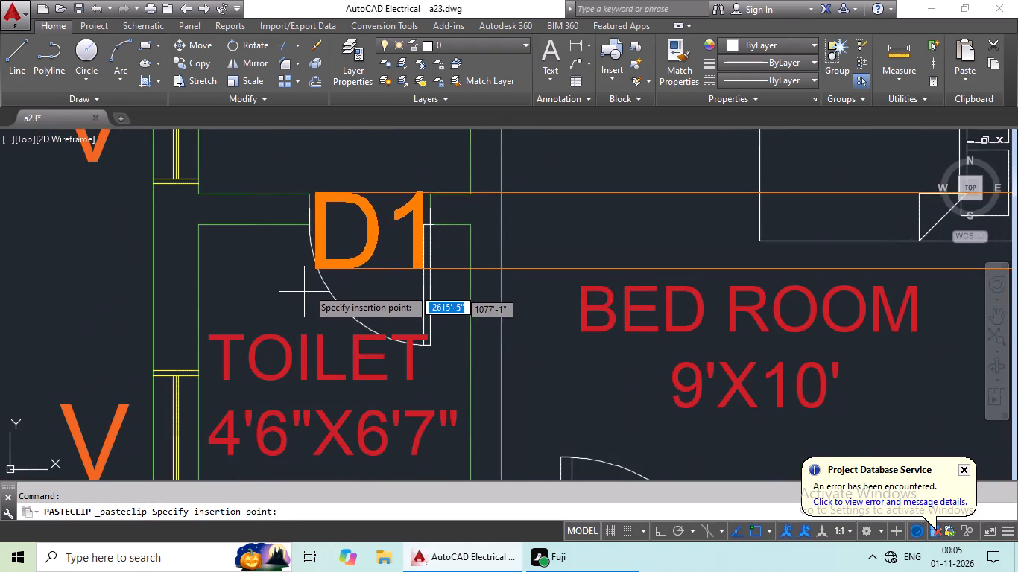
left_click(306, 226)
Paste the D1 text inside the door swing of the 4'6"X7' toilet below the OTS.
scroll(380, 253, "down", 1)
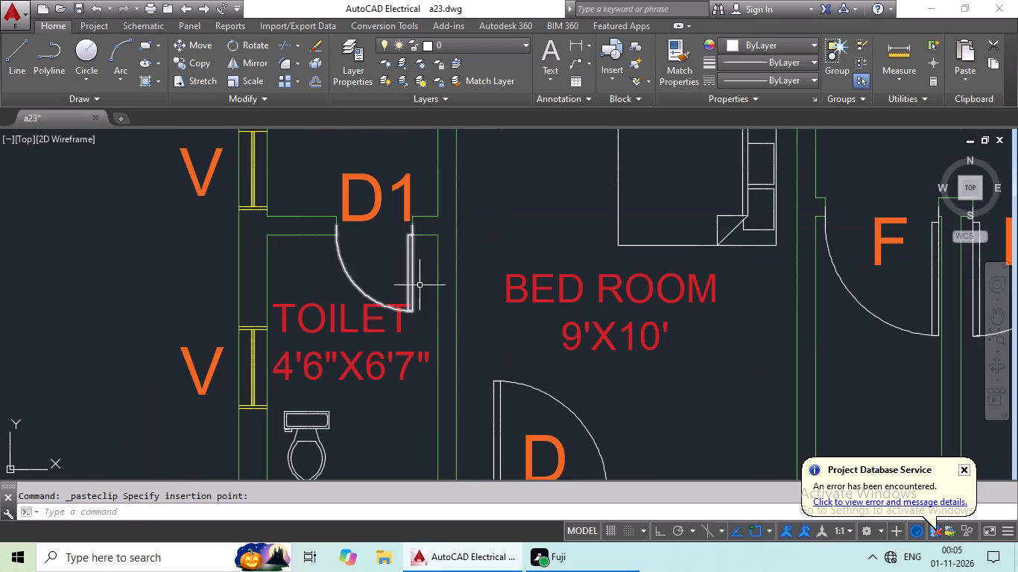
key("ctrl+v")
scroll(446, 274, "down", 3, "ctrl")
middle_click_drag(501, 305, 385, 287)
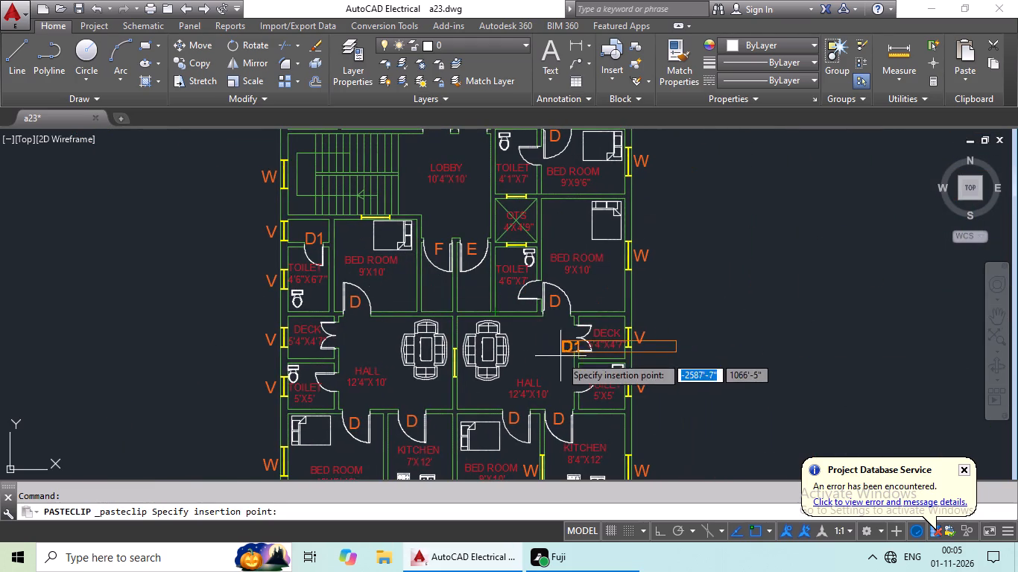
scroll(537, 302, "up", 5)
middle_click_drag(476, 293, 431, 398)
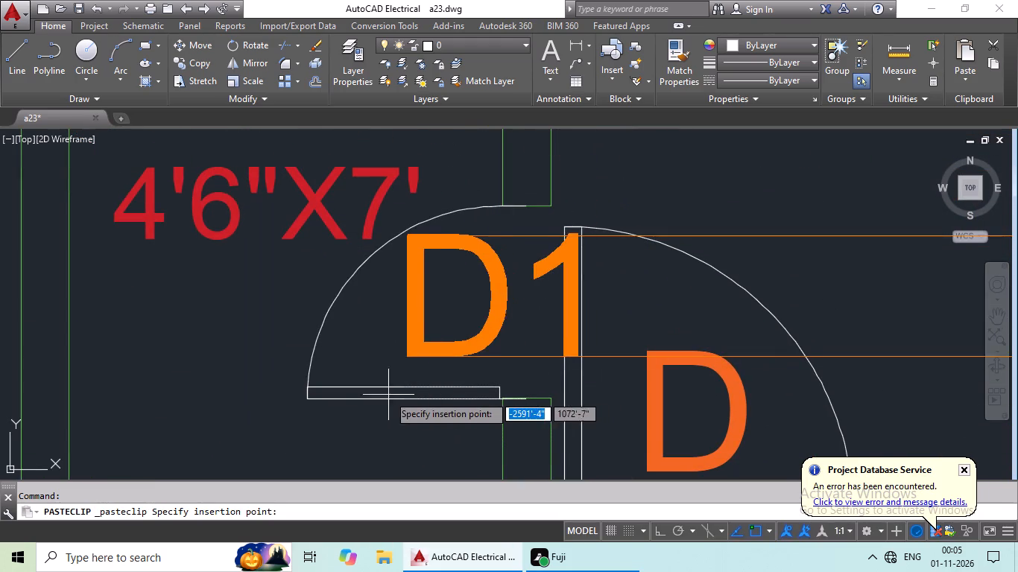
left_click(364, 405)
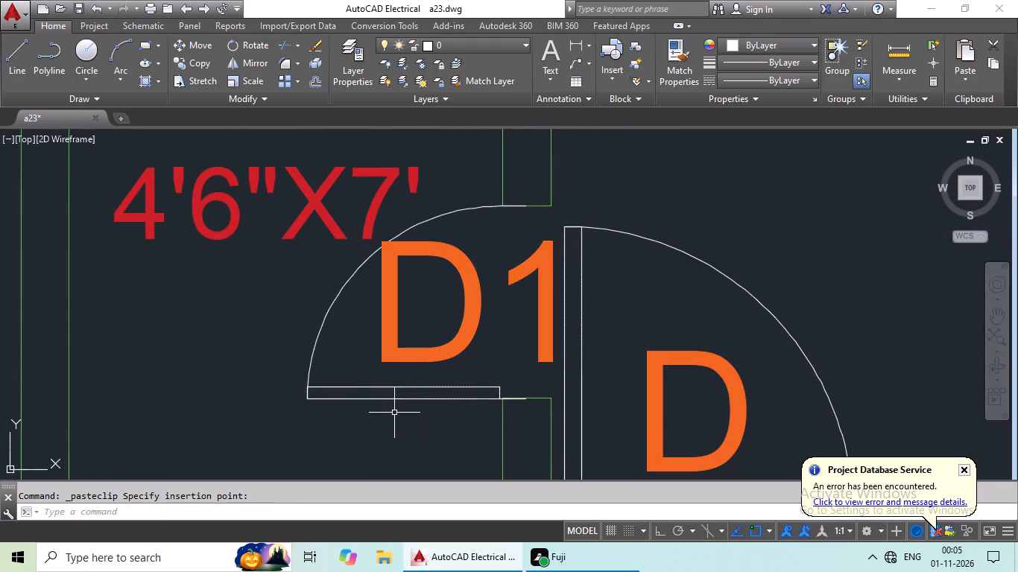
Paste the D1 text beside the double door of the southeast 5'4"X4'7" deck and at the adjacent 5'X5' toilet door.
key("ctrl+v")
scroll(471, 370, "down", 3)
middle_click_drag(465, 401, 471, 287)
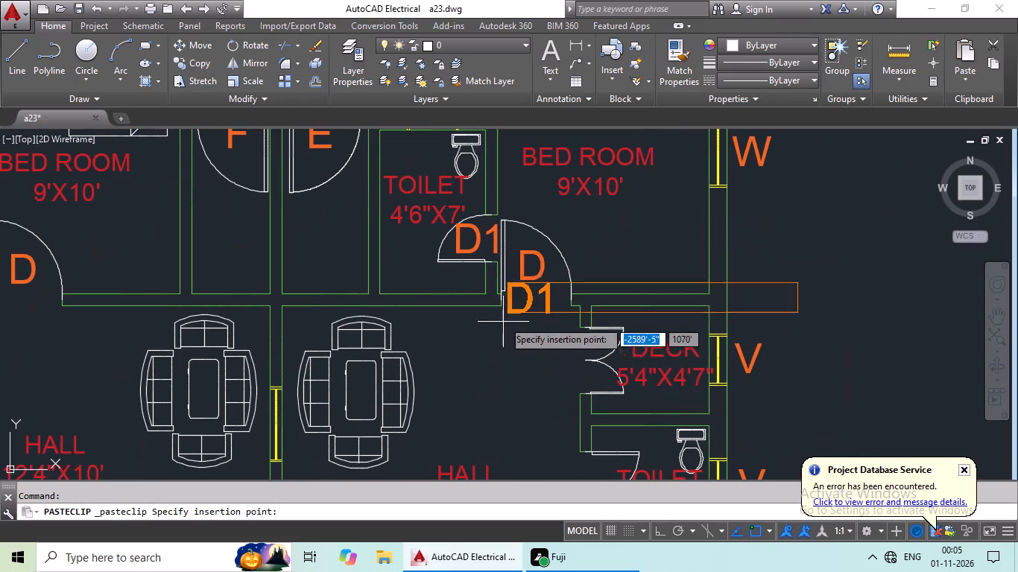
middle_click_drag(506, 290, 504, 207)
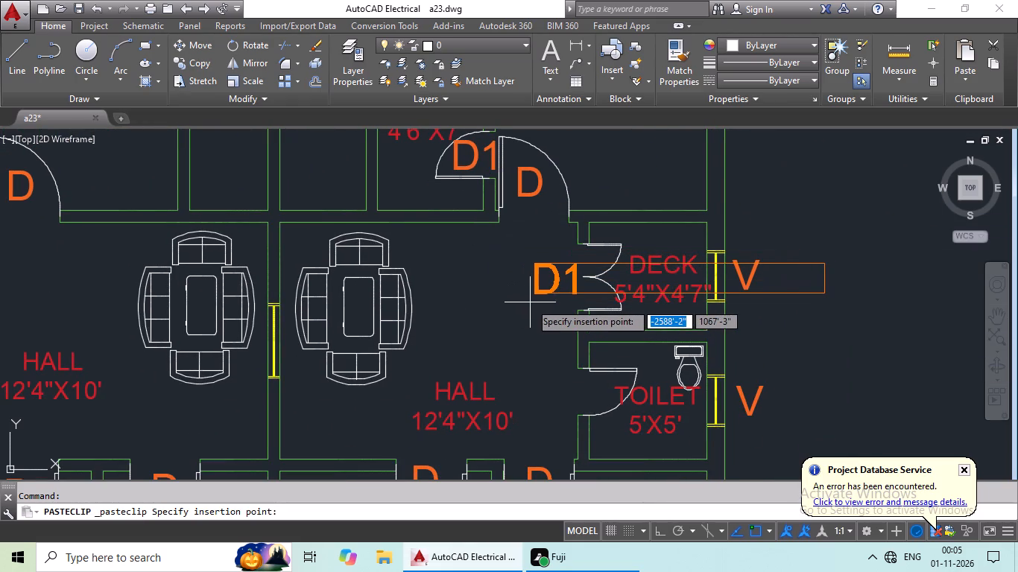
left_click(530, 302)
key("ctrl+v")
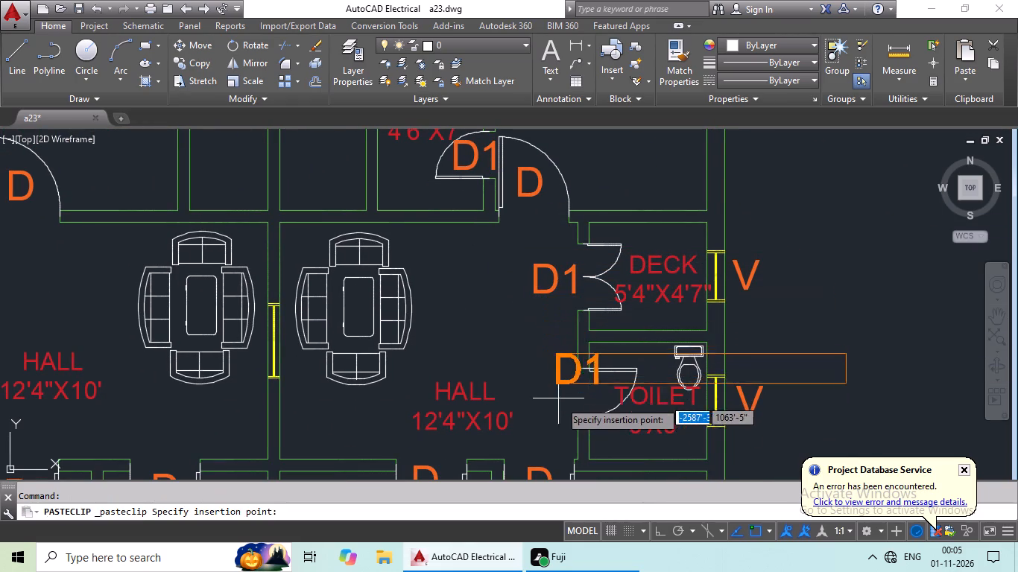
scroll(566, 411, "up", 3)
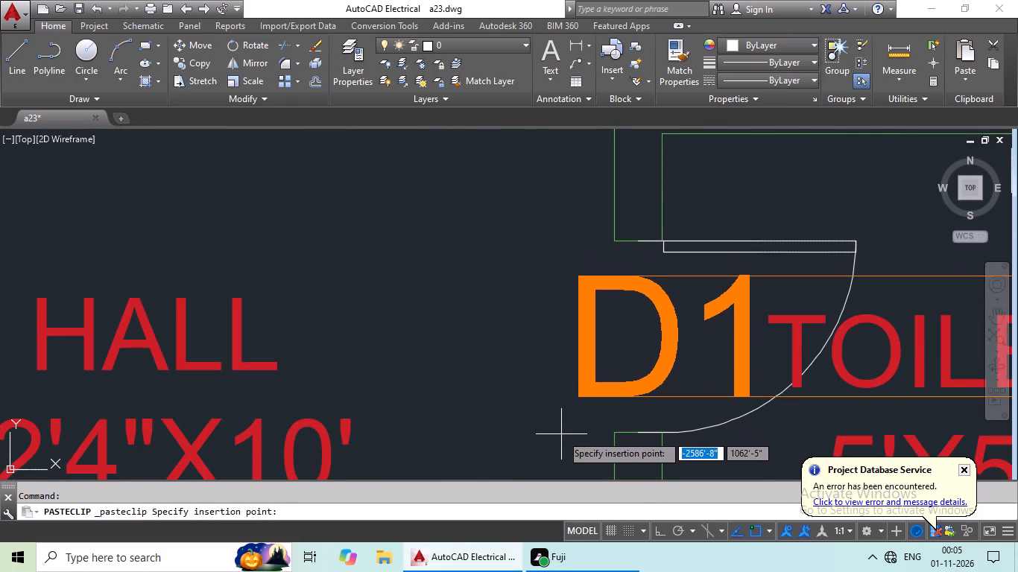
left_click(561, 434)
Paste the D1 text just above the door opening of the 6'6"X3'6" deck south of the 9'X10' bedroom.
key("ctrl+v")
scroll(561, 429, "down", 2, "ctrl")
middle_click_drag(509, 436, 495, 393)
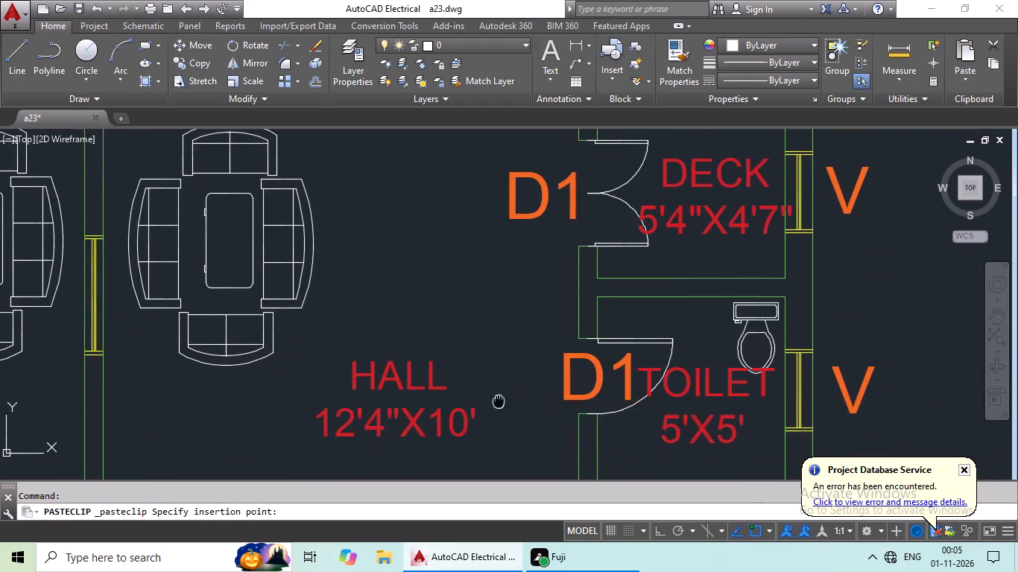
middle_click_drag(495, 393, 459, 255)
scroll(432, 304, "down", 1)
middle_click_drag(435, 340, 465, 247)
middle_click_drag(439, 293, 490, 191)
middle_click_drag(468, 298, 490, 259)
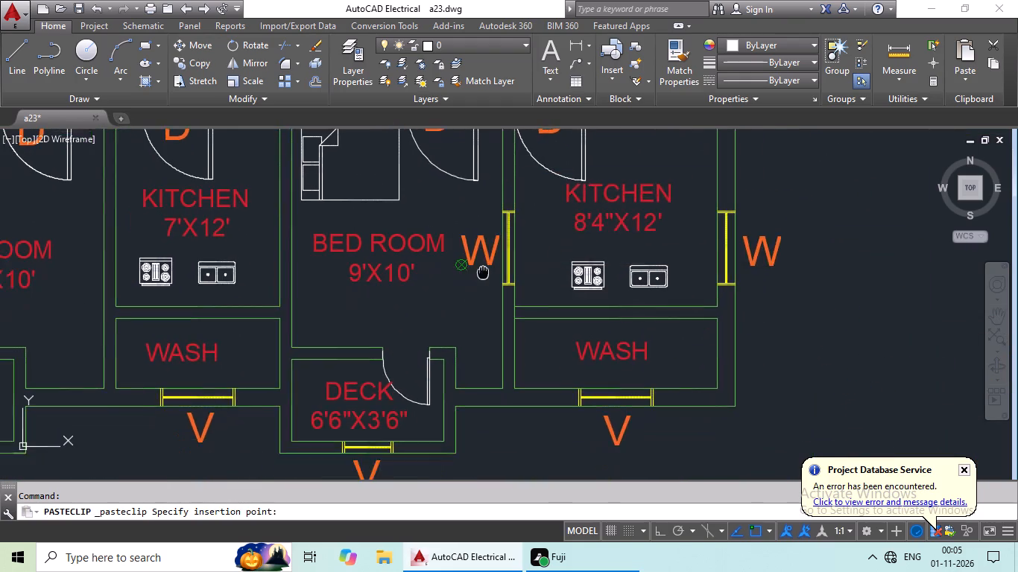
middle_click_drag(490, 259, 521, 207)
scroll(427, 313, "up", 3)
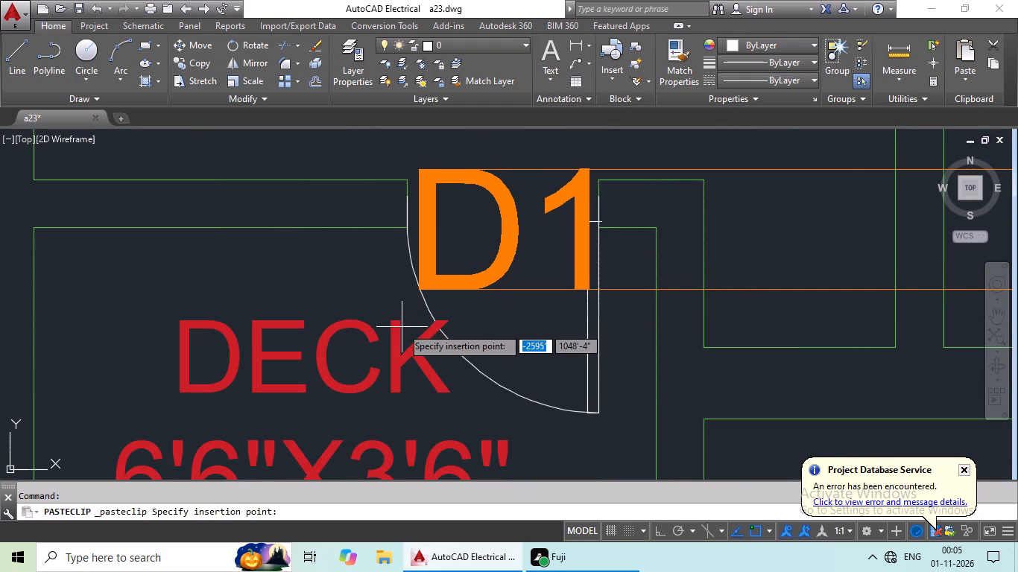
left_click(397, 240)
Paste the D1 text just above the door opening of the southwest 6'6"X3'6" deck off the 10'4"X10' bedroom.
scroll(425, 271, "down", 3)
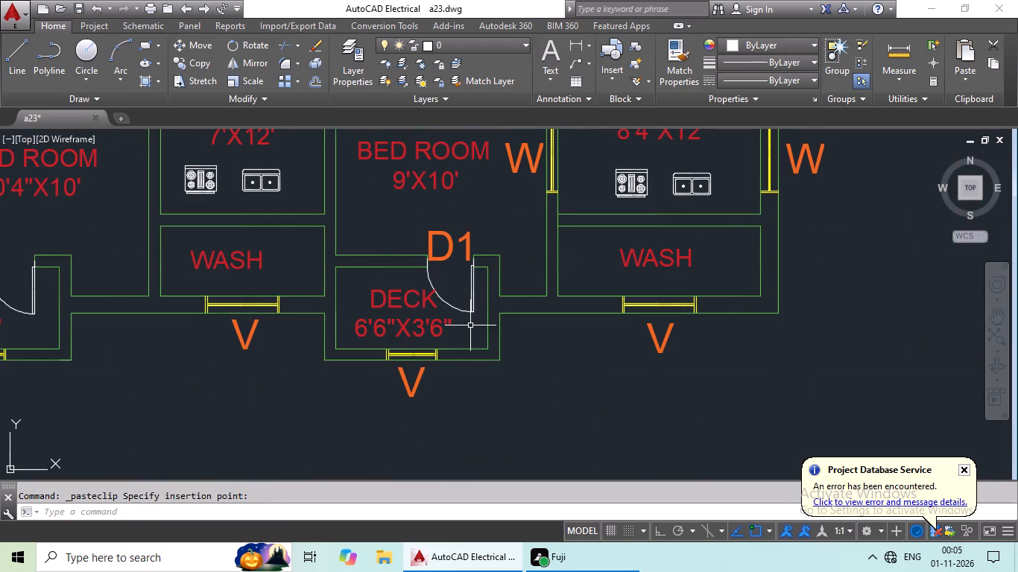
key("ctrl+v")
scroll(470, 318, "down", 3)
scroll(351, 313, "up", 3)
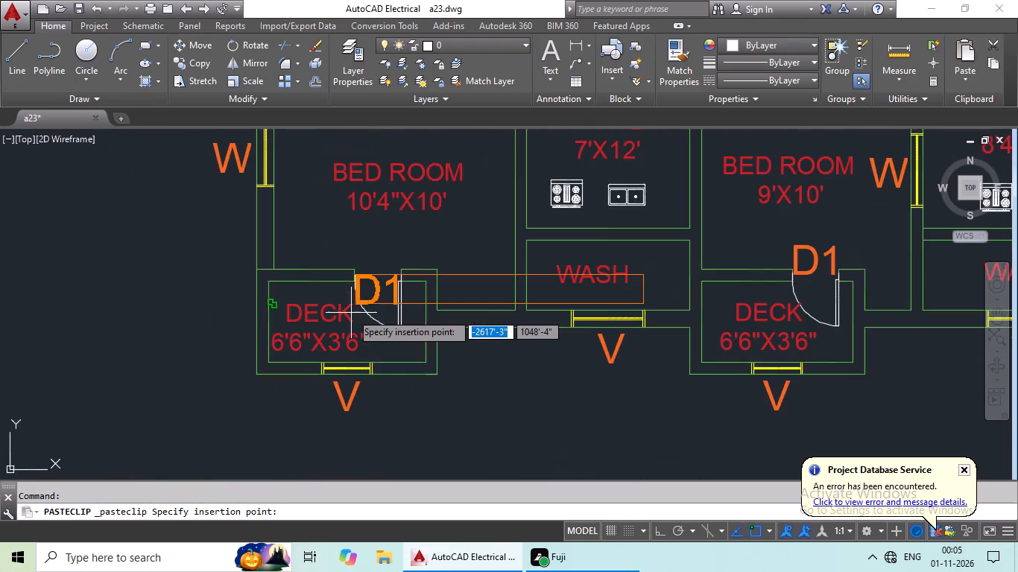
scroll(351, 313, "up", 3)
middle_click_drag(360, 287, 360, 414)
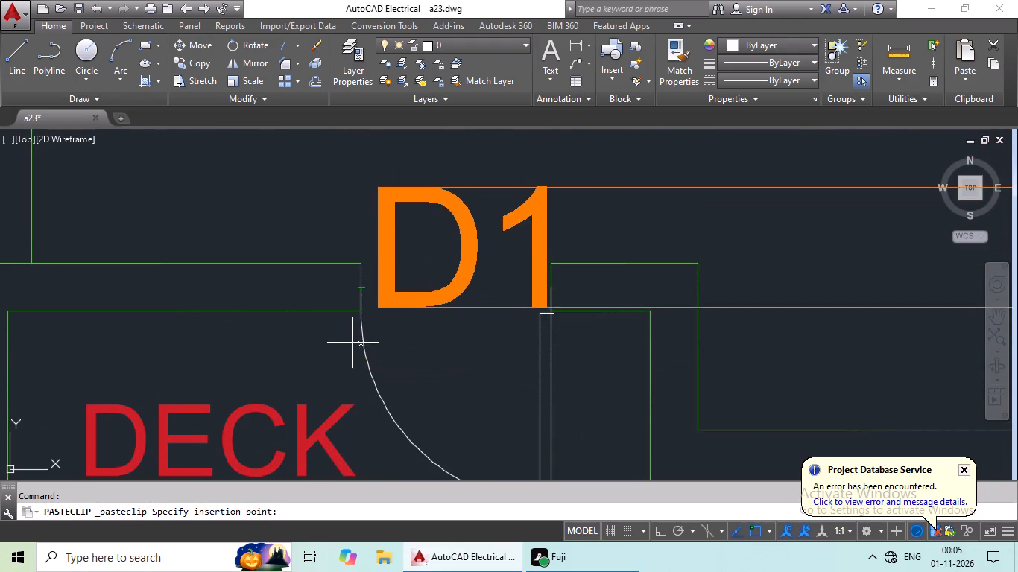
left_click(352, 328)
Paste the D1 text at the door opening of the southwest 5'X5' toilet.
scroll(420, 321, "down", 2)
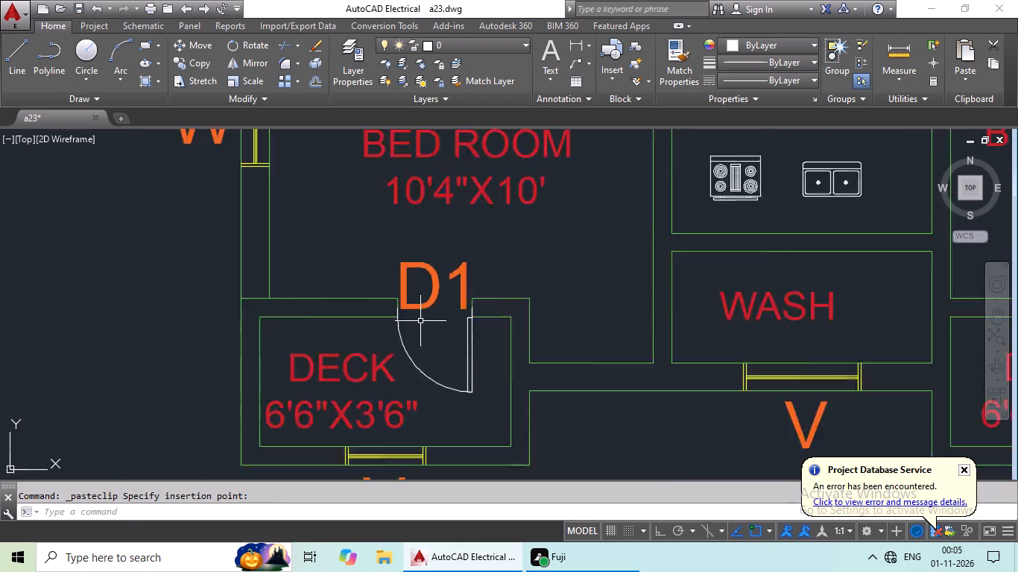
scroll(420, 321, "down", 2)
scroll(484, 298, "down", 2)
middle_click_drag(486, 293, 422, 352)
middle_click_drag(489, 314, 449, 355)
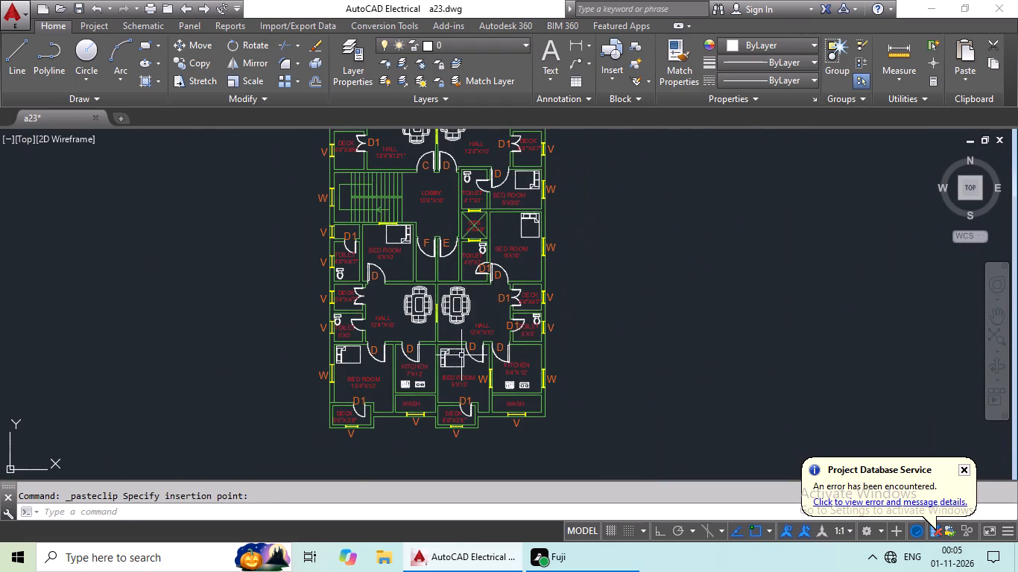
key("ctrl+v")
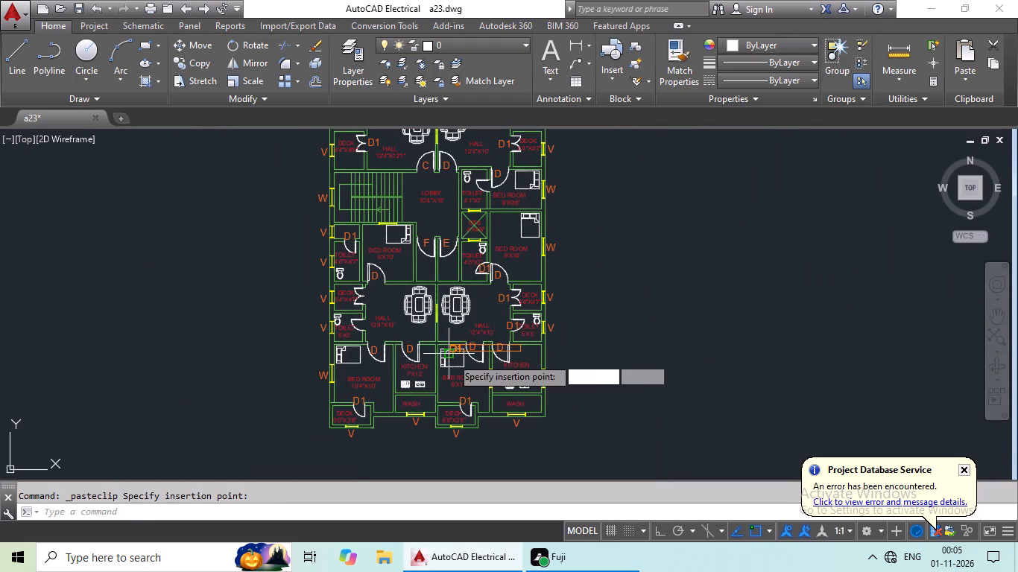
scroll(393, 335, "up", 3)
scroll(268, 314, "up", 3)
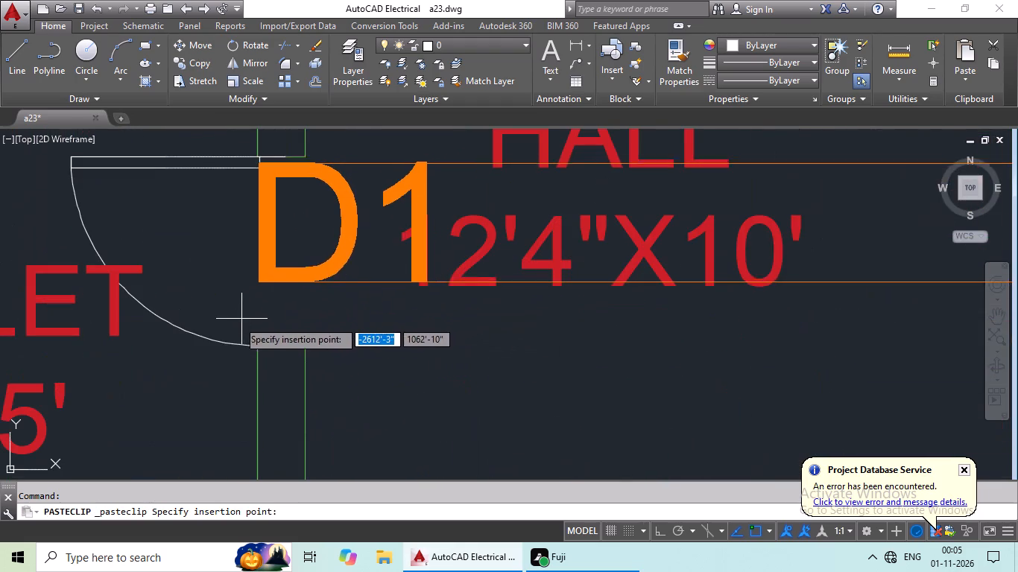
left_click(161, 342)
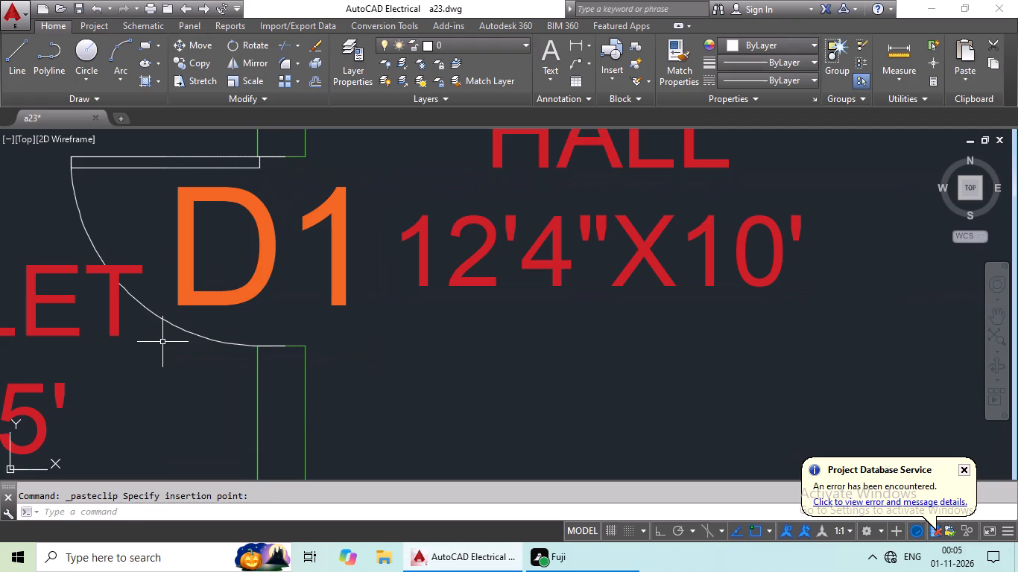
Paste the D1 text beside the double door of the deck west of the southwest 12'4"X10' hall.
key("ctrl+v")
scroll(241, 333, "down", 3, "ctrl")
middle_click_drag(259, 322, 237, 394)
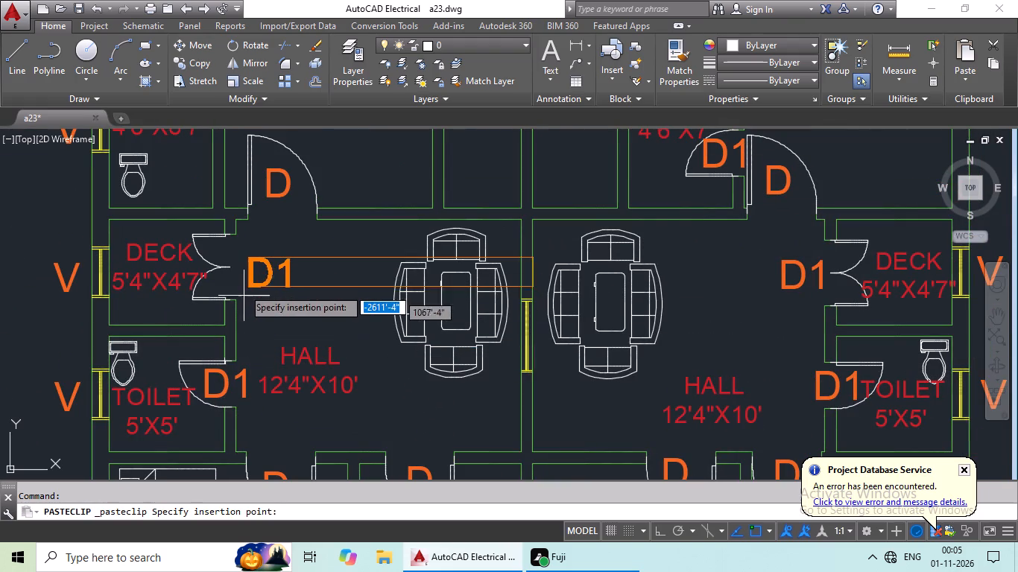
left_click(236, 285)
Paste the D1 text at the door opening of the 4'1"X7' toilet beside the 9'X9'6" bedroom.
scroll(358, 293, "down", 2)
middle_click_drag(359, 293, 303, 325)
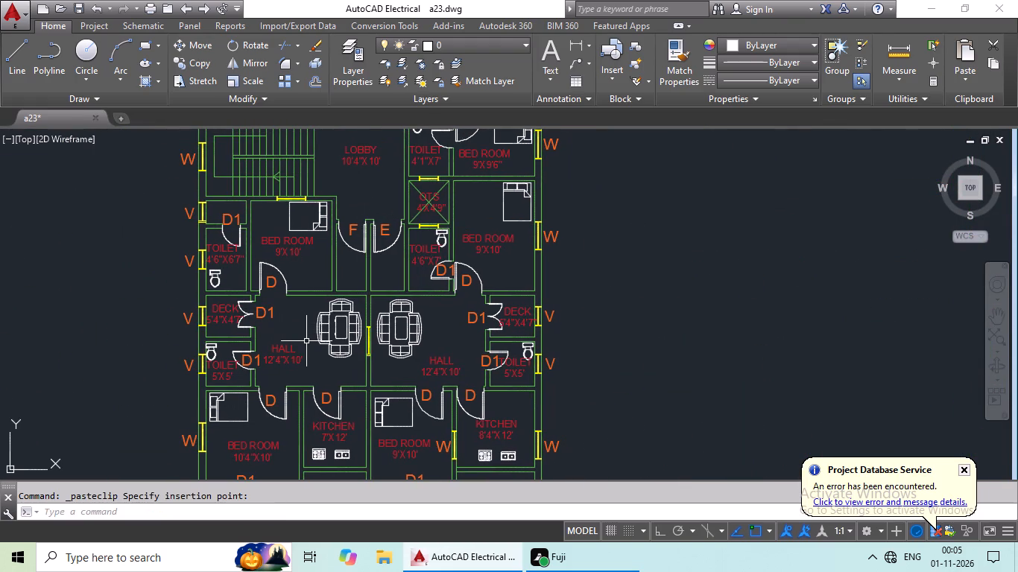
scroll(370, 315, "down", 1)
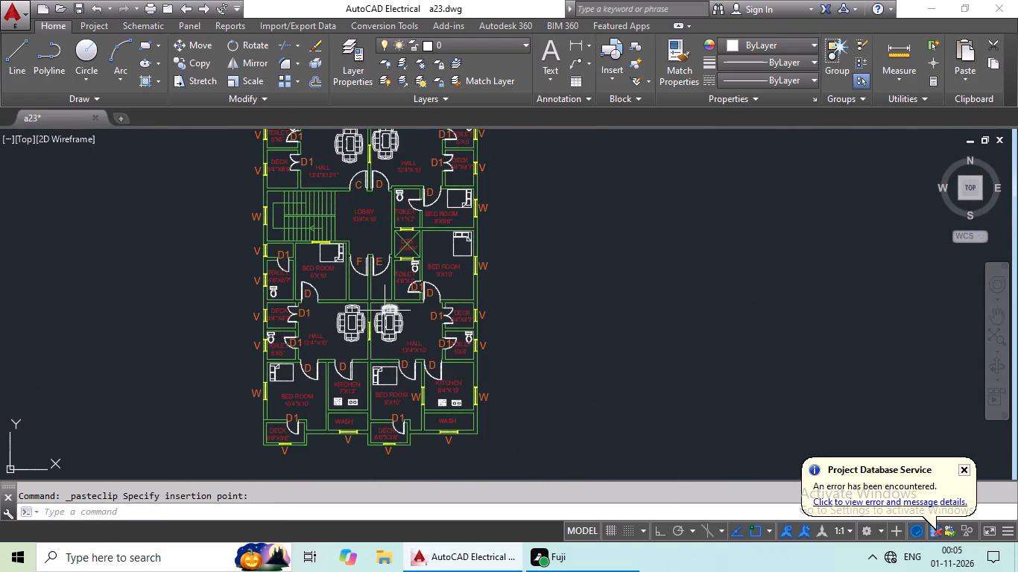
middle_click_drag(453, 306, 328, 381)
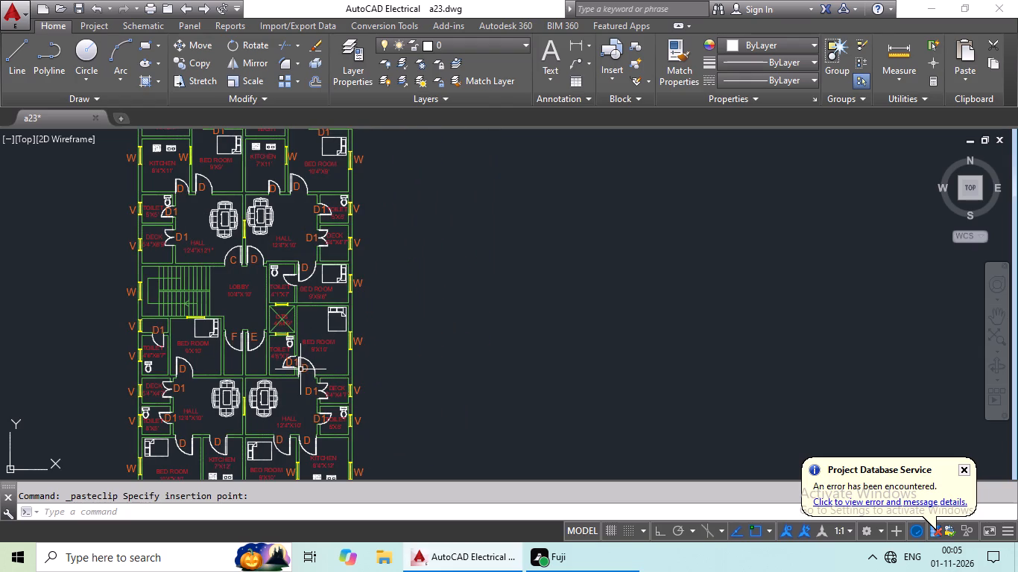
key("ctrl+v")
scroll(285, 272, "up", 3)
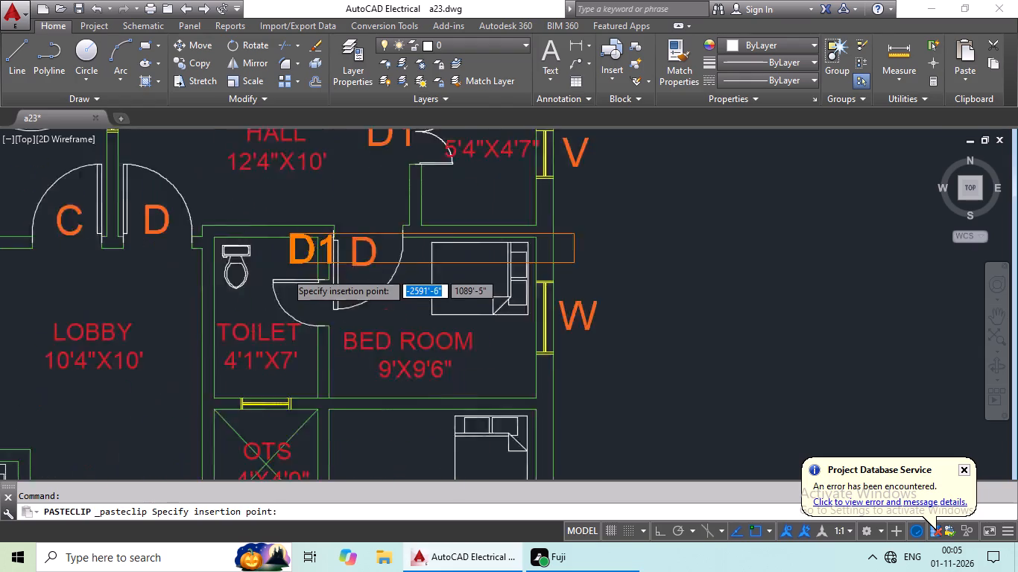
scroll(285, 272, "up", 2)
left_click(282, 403)
Look over the plan's rooms and door openings for any tag that is still missing.
scroll(369, 390, "down", 4)
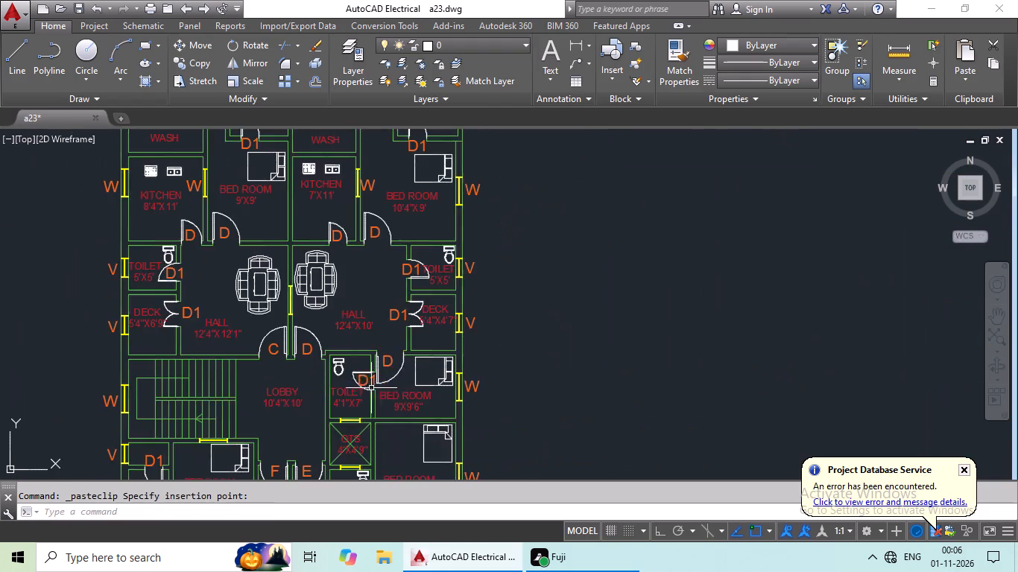
scroll(404, 363, "down", 2)
scroll(403, 346, "up", 2)
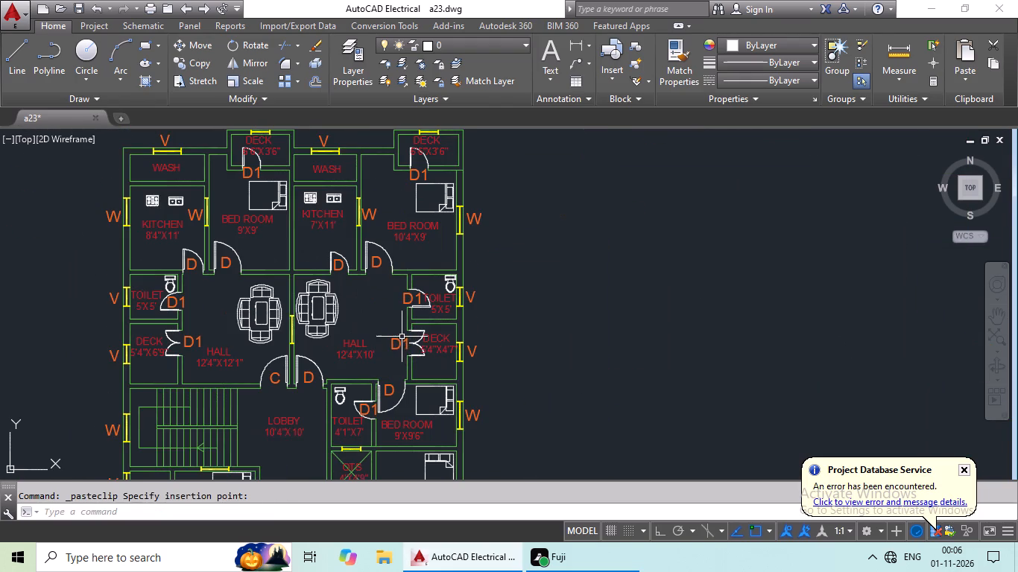
middle_click_drag(405, 331, 434, 203)
middle_click_drag(434, 222, 413, 282)
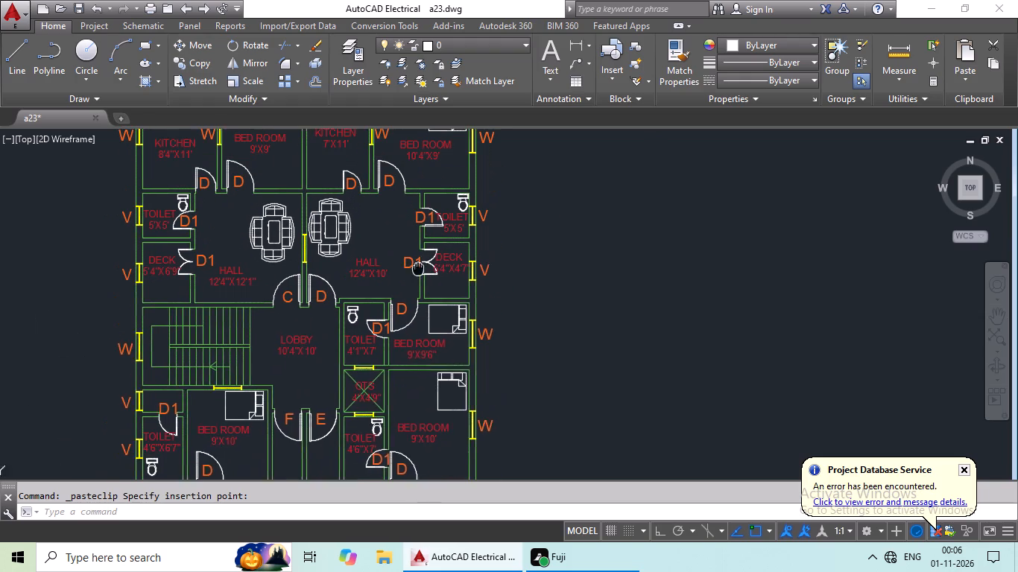
middle_click_drag(413, 282, 408, 293)
middle_click_drag(393, 251, 374, 349)
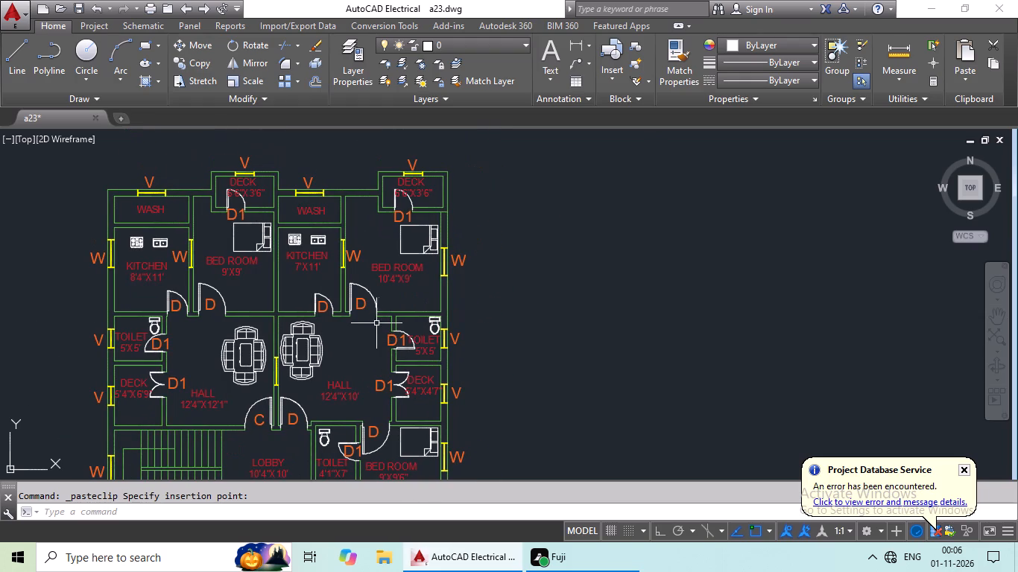
middle_click_drag(382, 325, 400, 176)
scroll(403, 245, "down", 2)
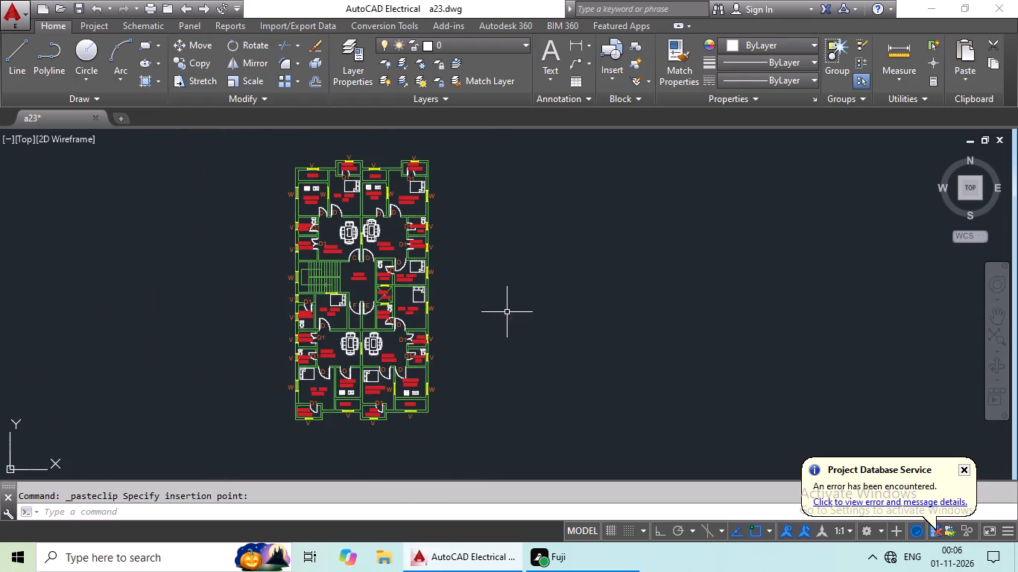
Delete the leftover stray object lying in the empty space northeast of the floor plan.
middle_click_drag(507, 309, 460, 336)
middle_click_drag(537, 185, 471, 298)
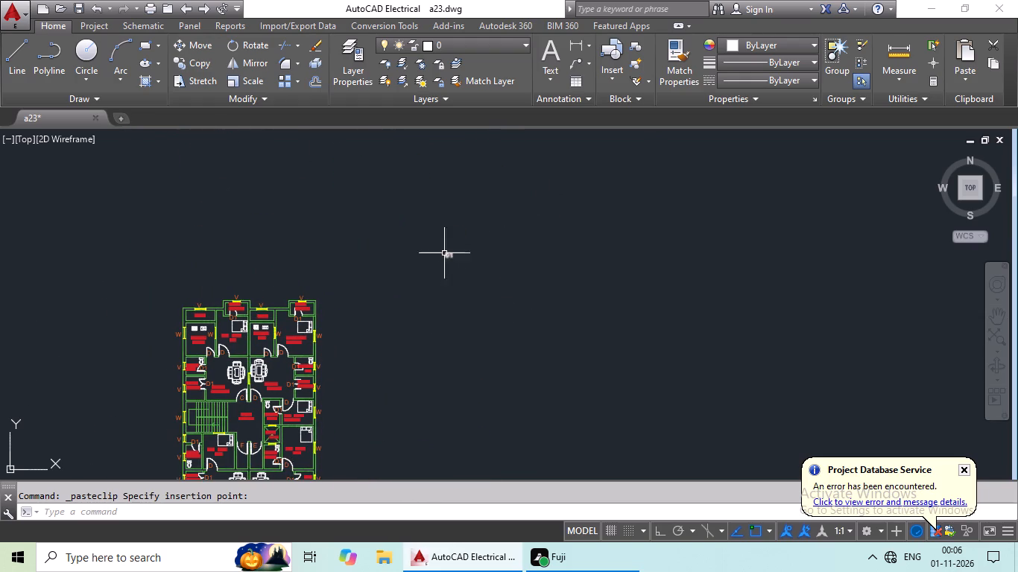
left_click(448, 256)
key("Delete")
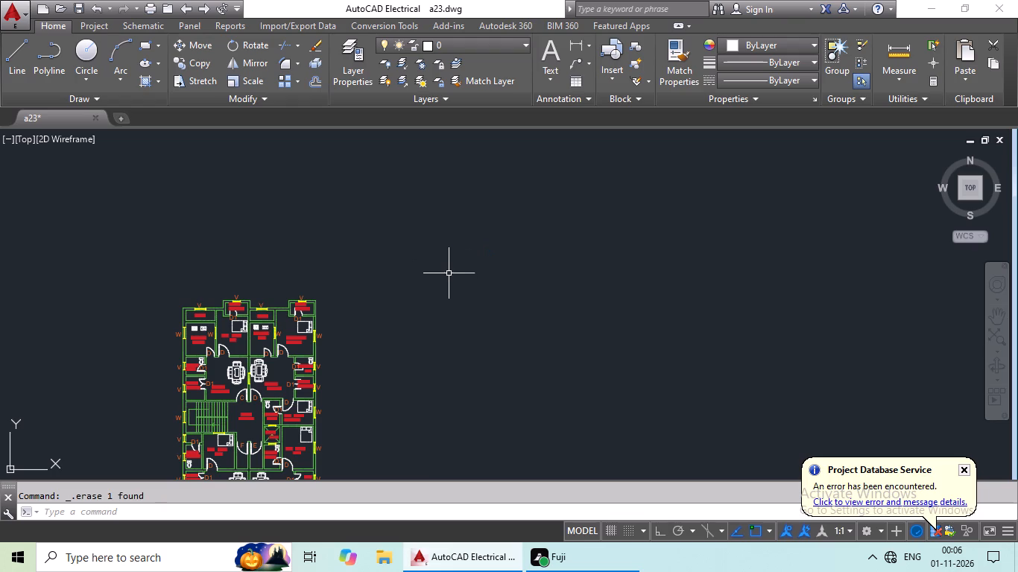
Save the drawing.
key("ctrl+s")
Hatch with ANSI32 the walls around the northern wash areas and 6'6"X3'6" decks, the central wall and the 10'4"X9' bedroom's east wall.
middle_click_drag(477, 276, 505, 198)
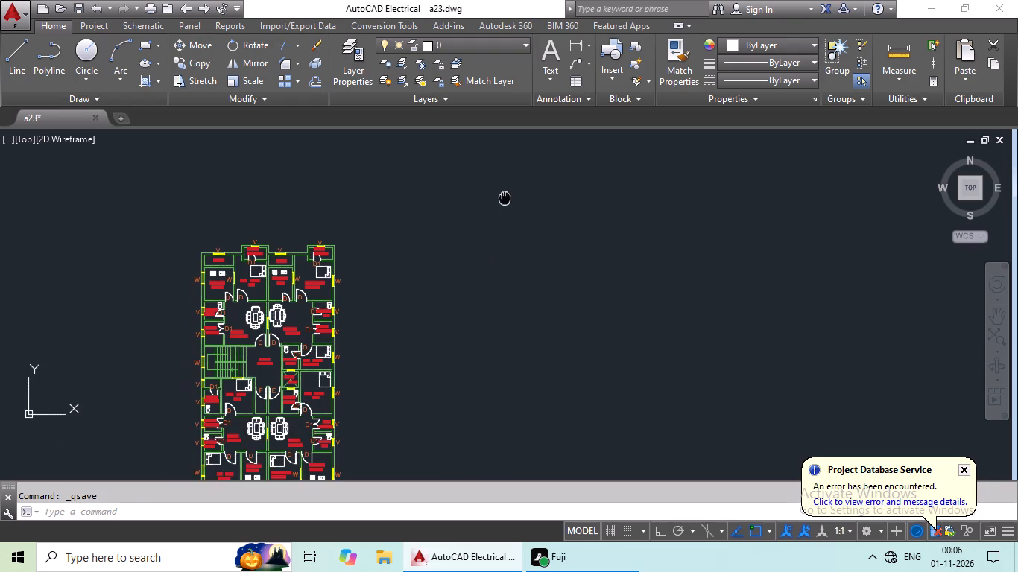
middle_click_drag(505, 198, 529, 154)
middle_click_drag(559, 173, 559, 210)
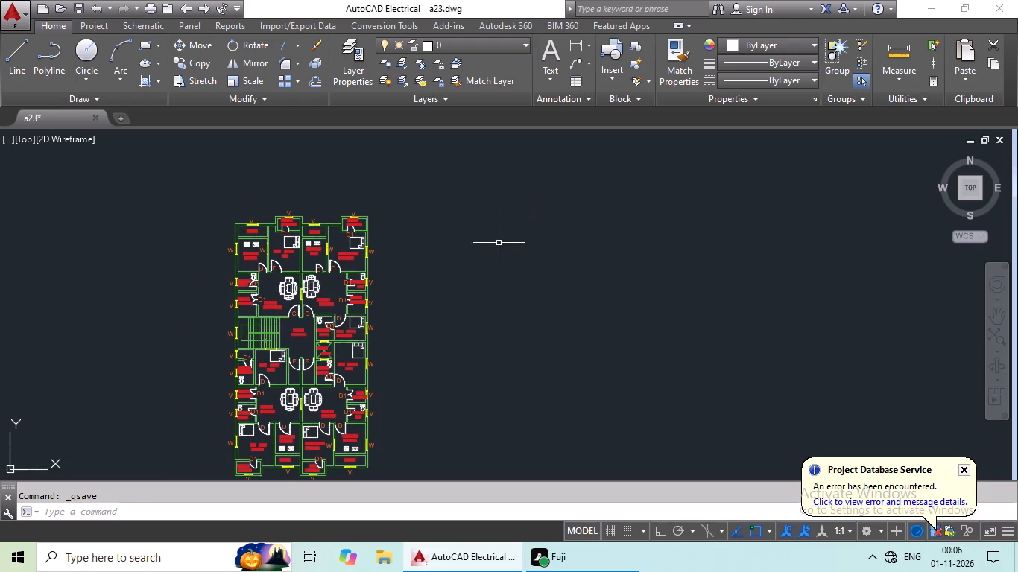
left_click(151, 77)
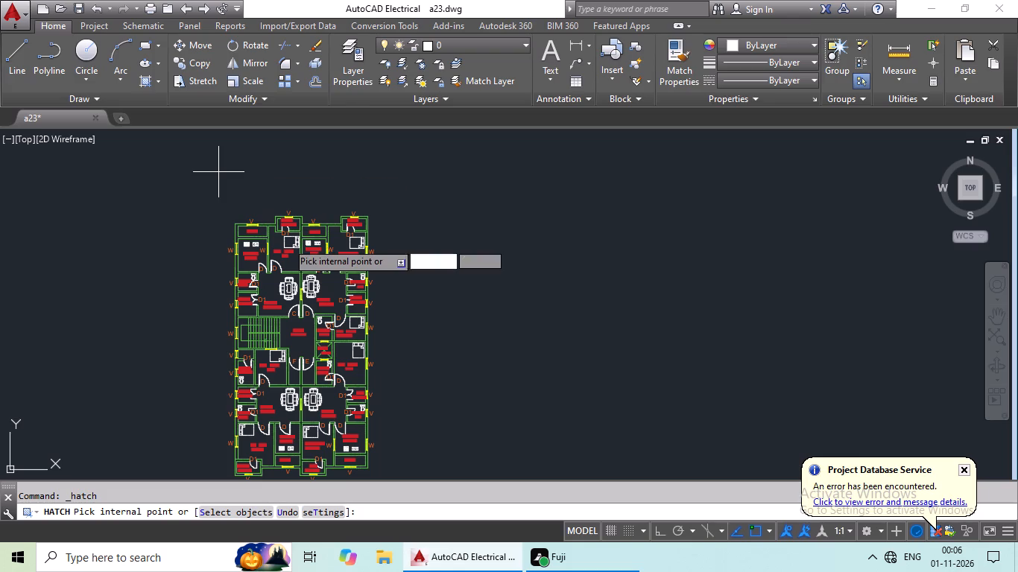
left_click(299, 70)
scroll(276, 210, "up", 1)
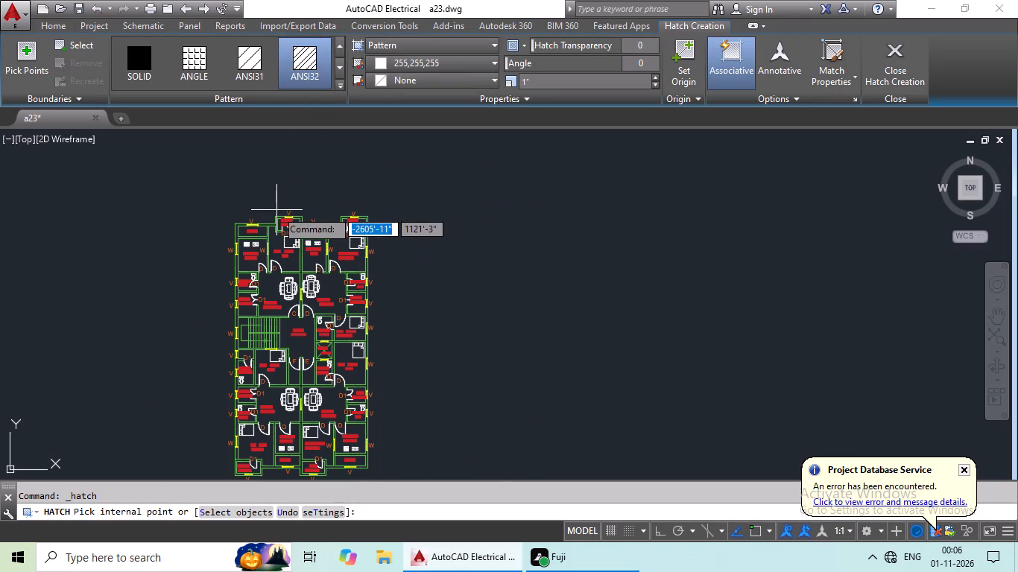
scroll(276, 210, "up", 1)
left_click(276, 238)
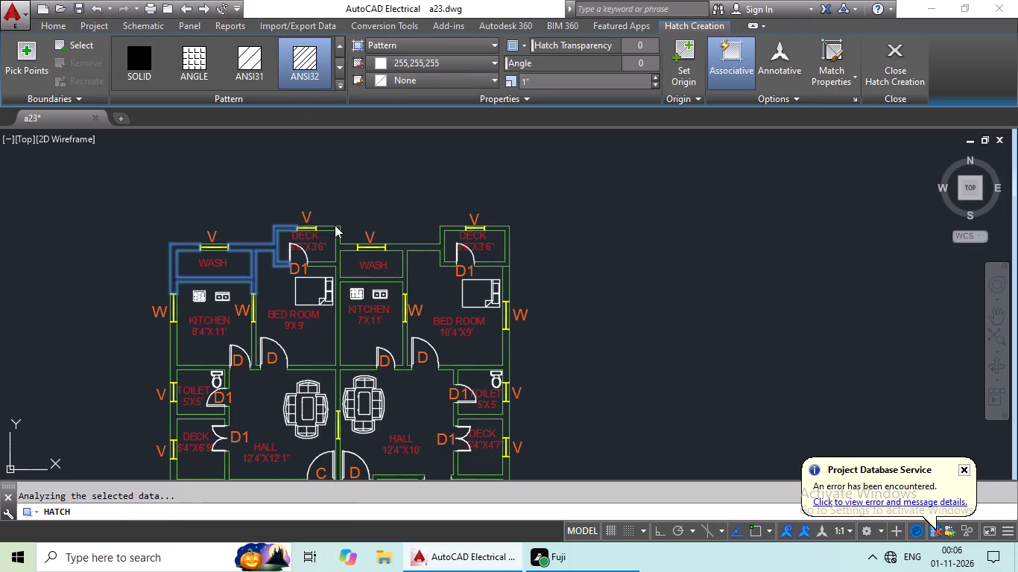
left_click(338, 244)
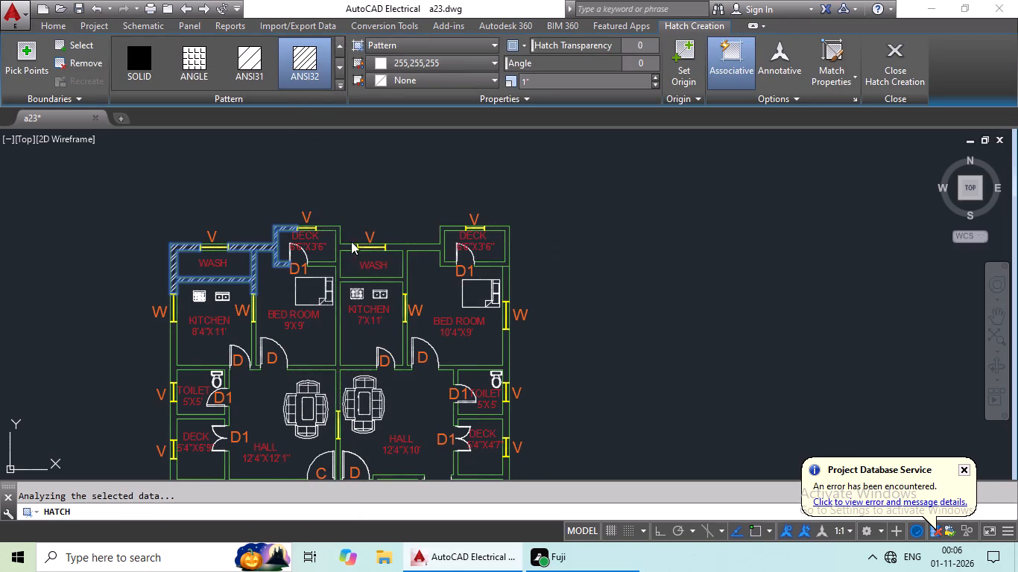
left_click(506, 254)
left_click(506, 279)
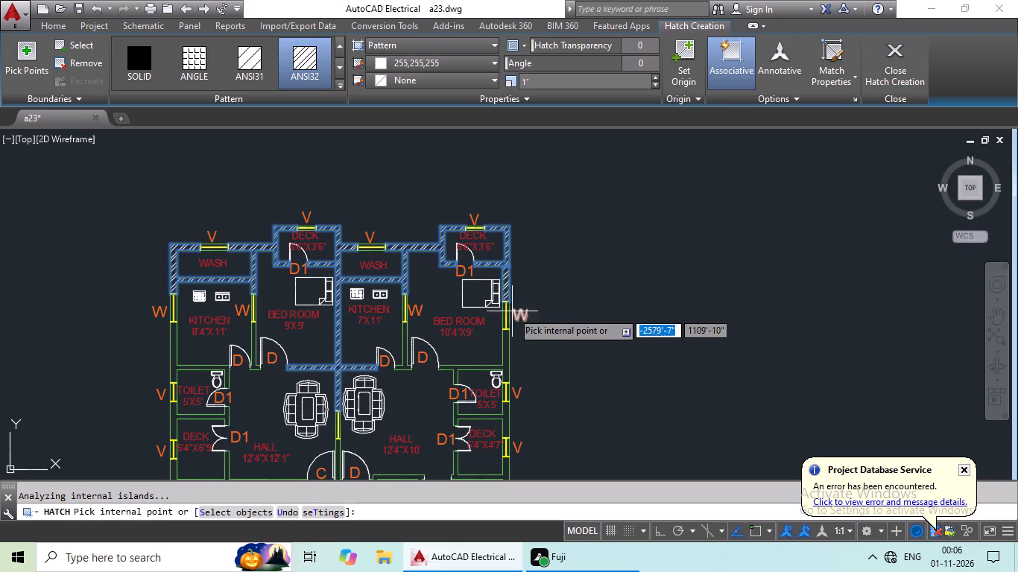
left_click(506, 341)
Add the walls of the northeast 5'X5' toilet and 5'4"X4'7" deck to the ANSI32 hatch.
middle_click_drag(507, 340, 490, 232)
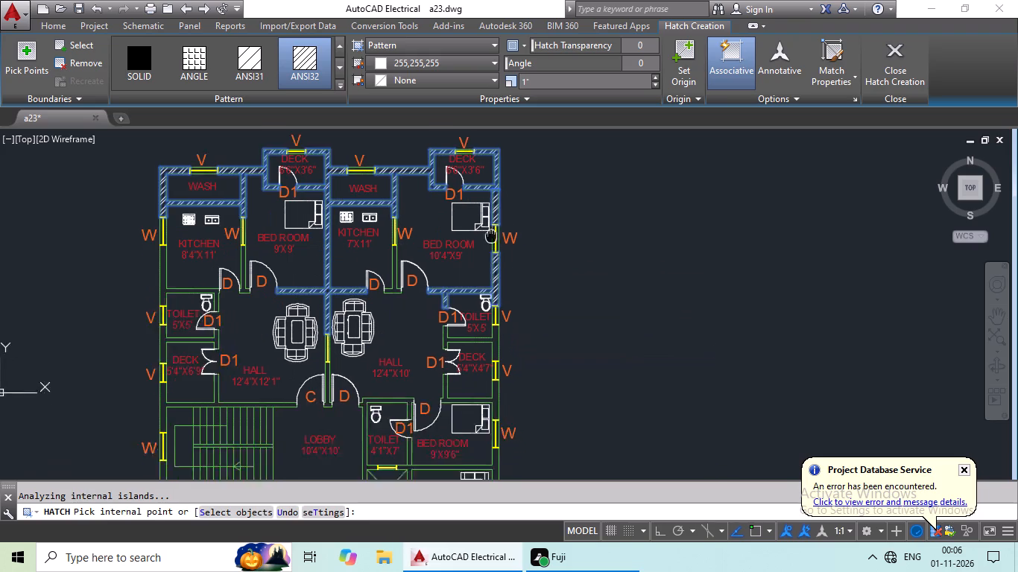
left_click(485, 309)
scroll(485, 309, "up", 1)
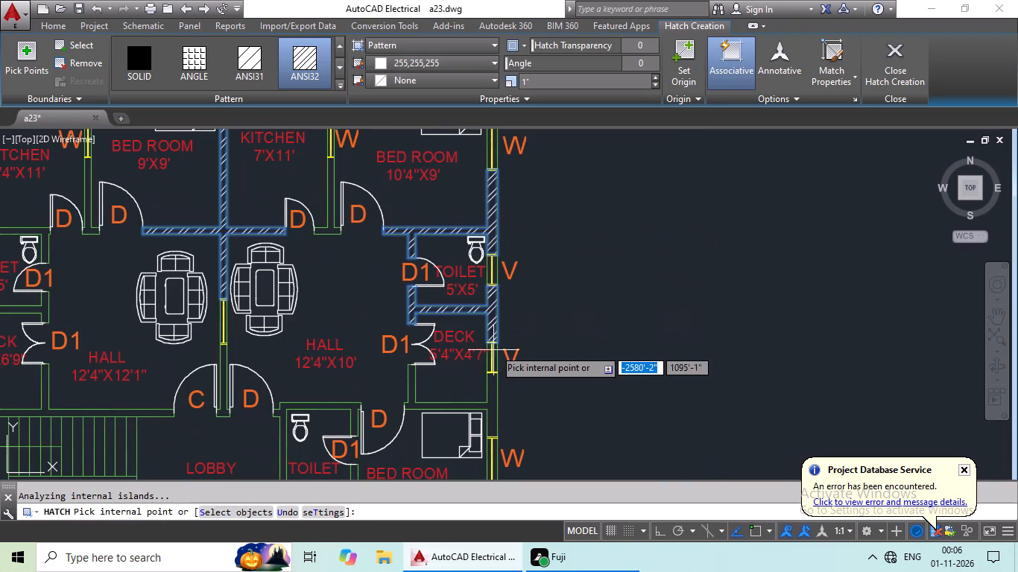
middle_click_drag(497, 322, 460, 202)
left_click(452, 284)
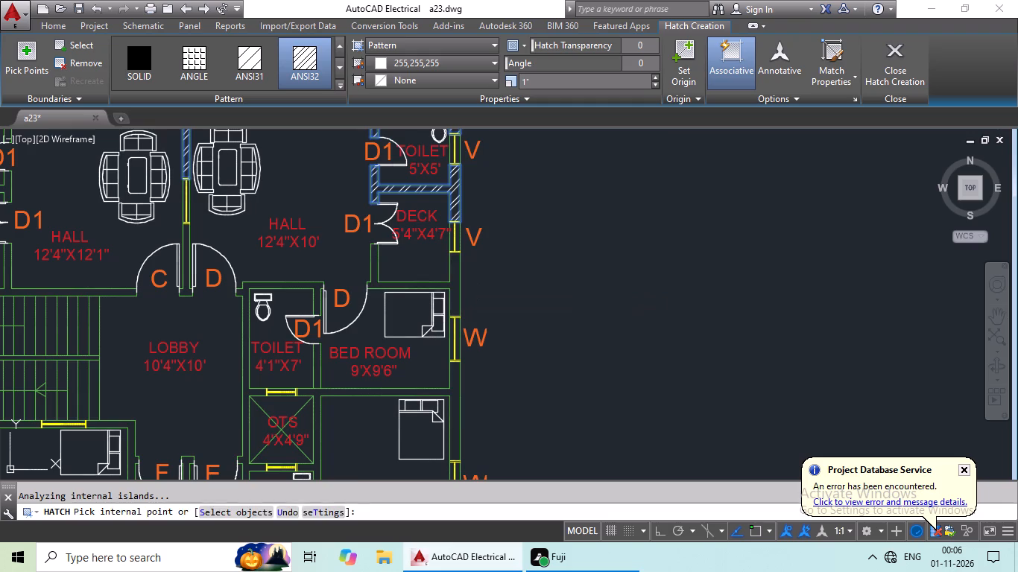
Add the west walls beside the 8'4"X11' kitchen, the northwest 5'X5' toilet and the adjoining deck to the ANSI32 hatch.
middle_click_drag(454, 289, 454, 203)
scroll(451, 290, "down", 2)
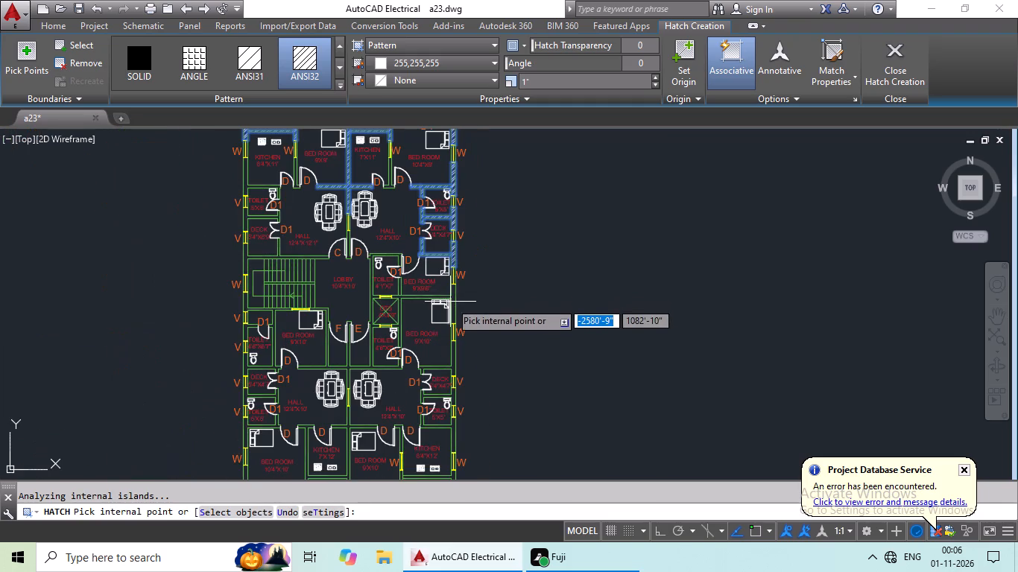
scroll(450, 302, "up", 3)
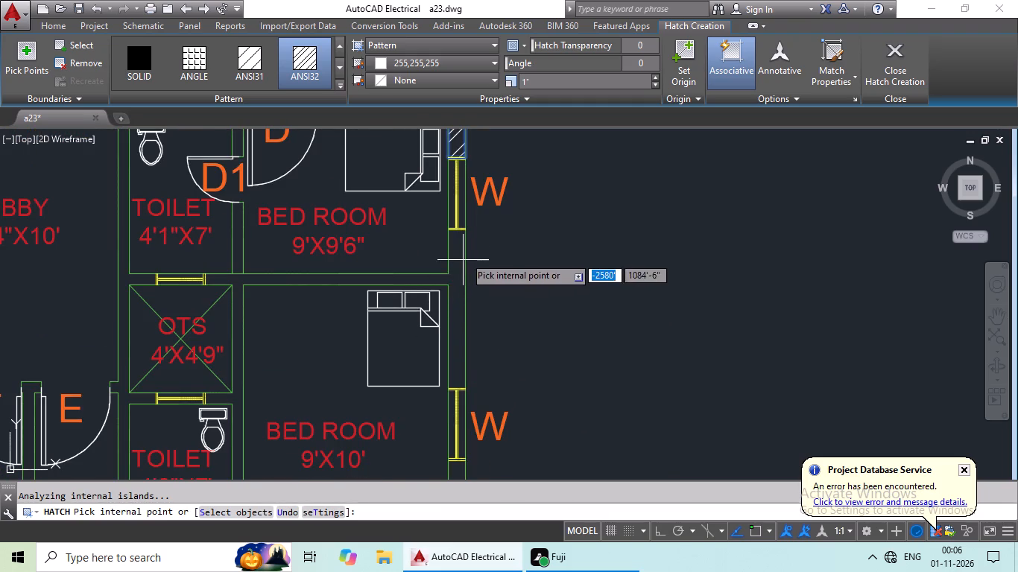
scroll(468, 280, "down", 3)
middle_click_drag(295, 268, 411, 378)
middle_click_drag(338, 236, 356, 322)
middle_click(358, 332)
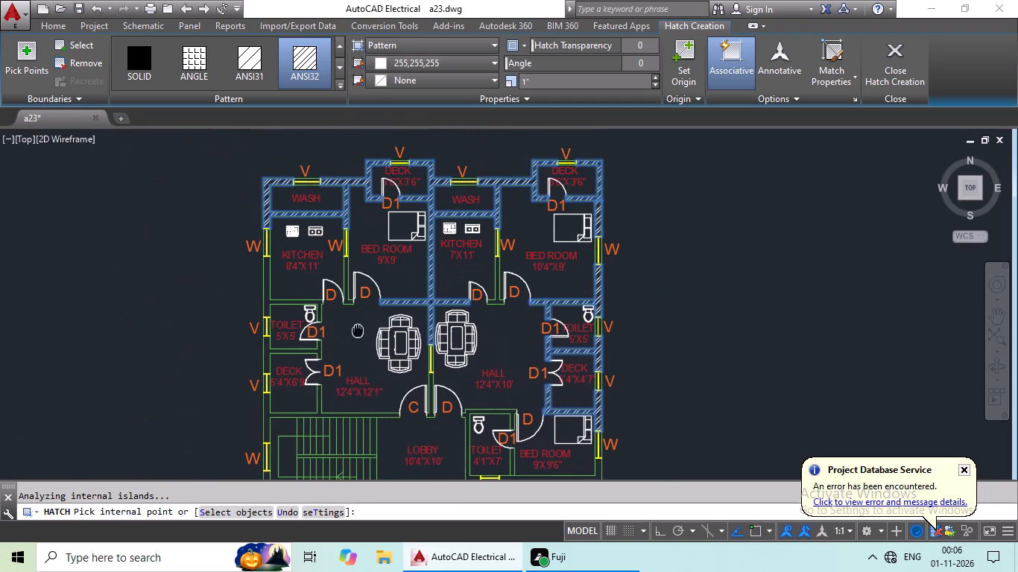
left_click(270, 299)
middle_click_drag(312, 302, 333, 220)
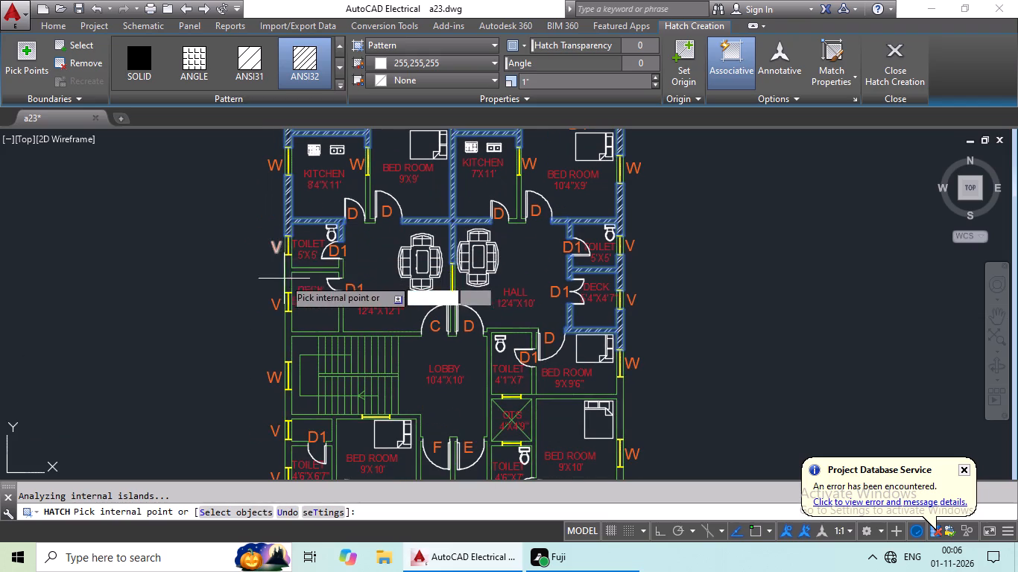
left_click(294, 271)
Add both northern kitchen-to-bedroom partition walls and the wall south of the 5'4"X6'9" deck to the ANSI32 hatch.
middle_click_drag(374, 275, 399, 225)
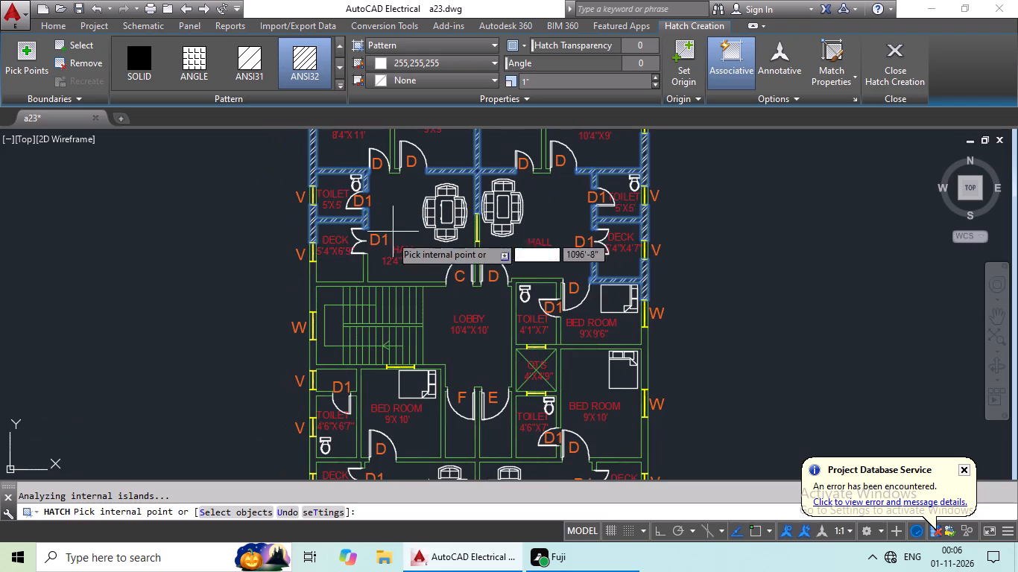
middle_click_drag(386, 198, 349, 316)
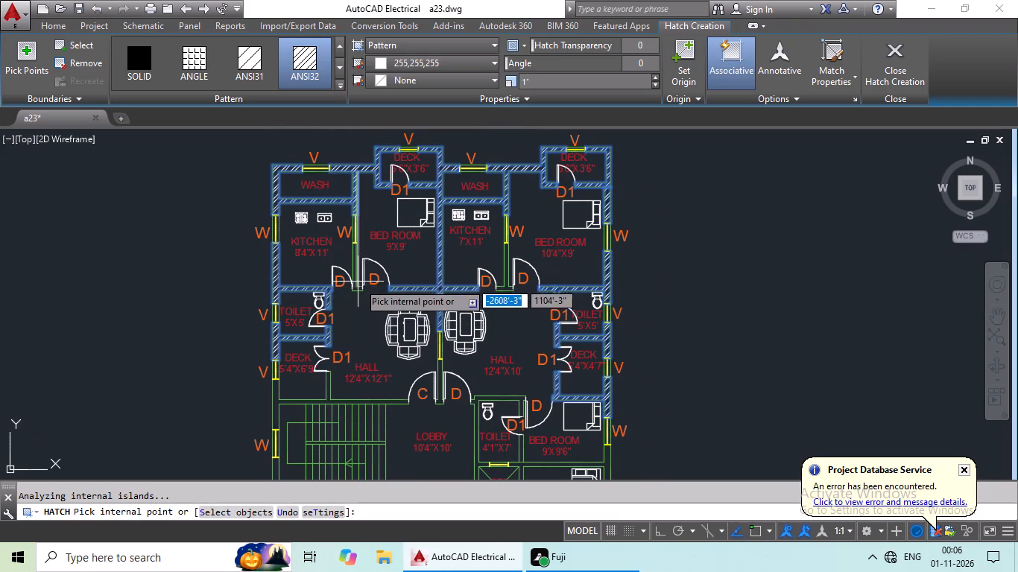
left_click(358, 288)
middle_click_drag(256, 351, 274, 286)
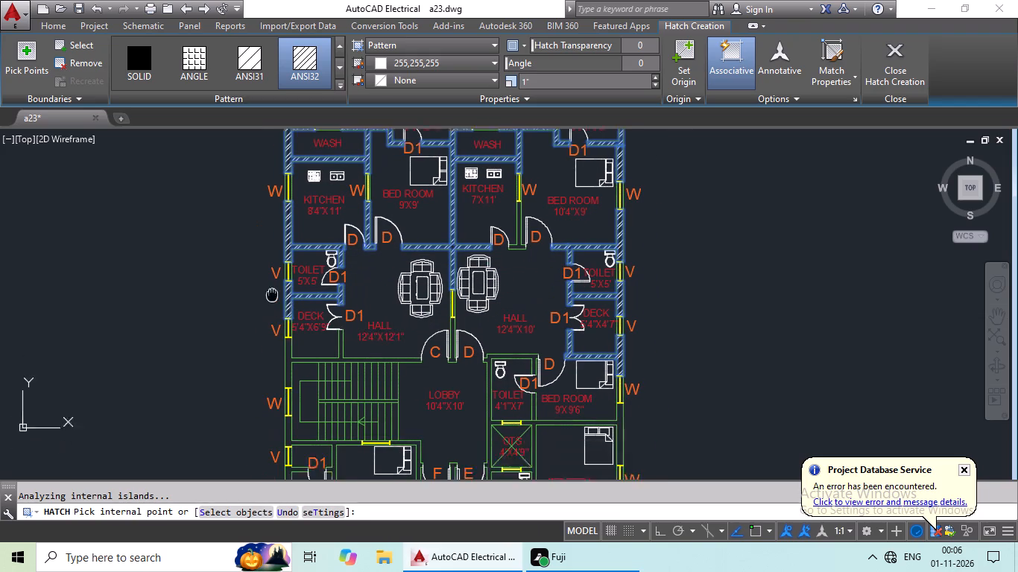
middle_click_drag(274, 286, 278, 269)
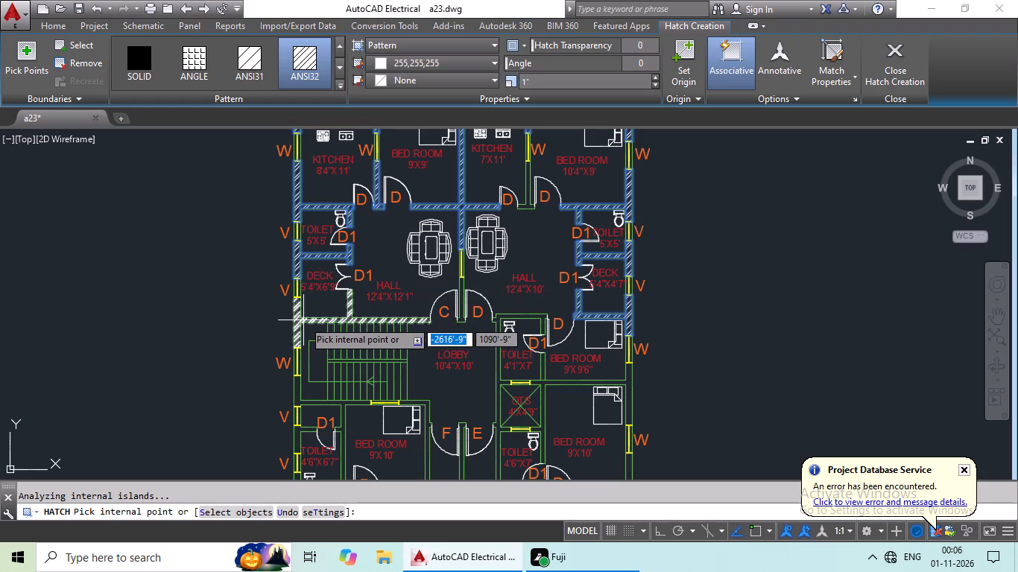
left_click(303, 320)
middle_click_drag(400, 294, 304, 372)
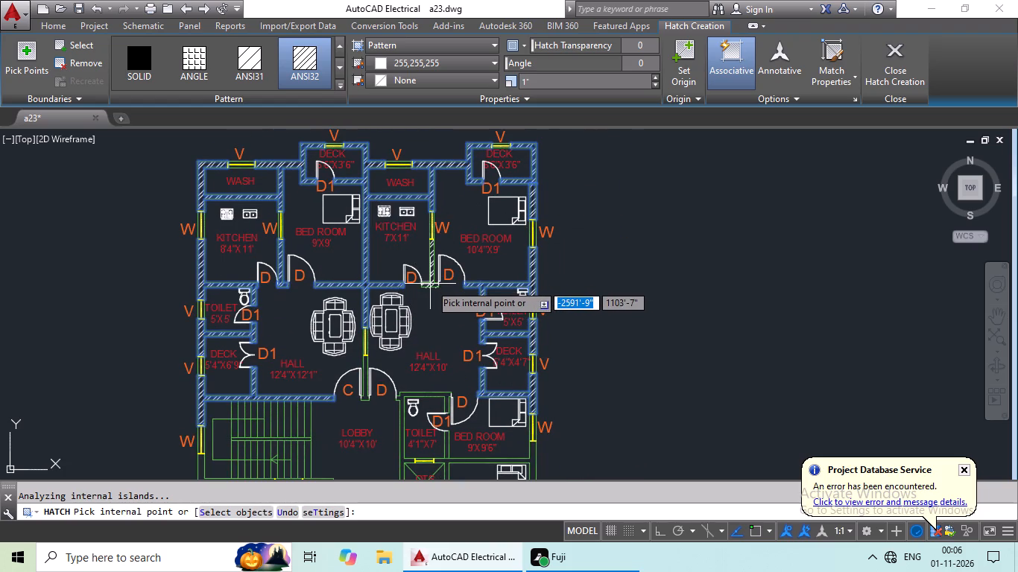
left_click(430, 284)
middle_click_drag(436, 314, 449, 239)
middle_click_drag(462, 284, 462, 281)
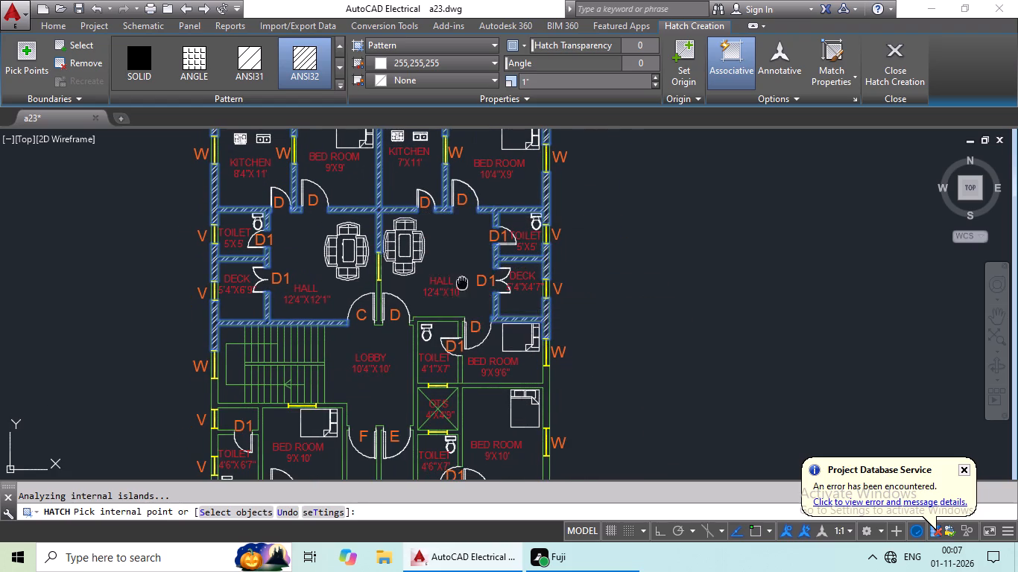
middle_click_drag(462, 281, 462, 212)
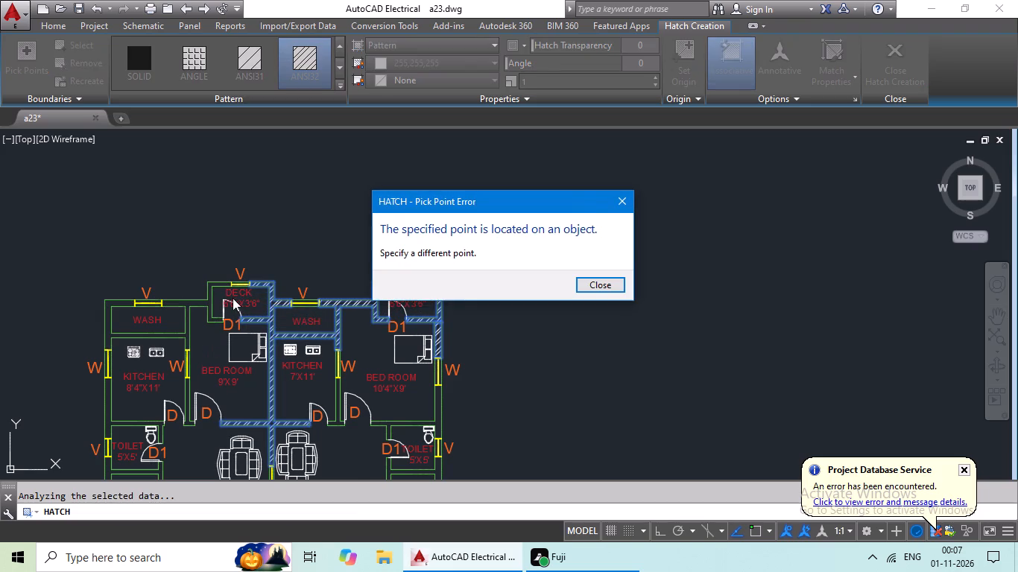
Hatch with ANSI32 the northern exterior walls, both kitchen-to-bedroom partitions, and the walls south of the 8'4"X11' kitchen and 10'4"X9' bedroom.
left_click(624, 201)
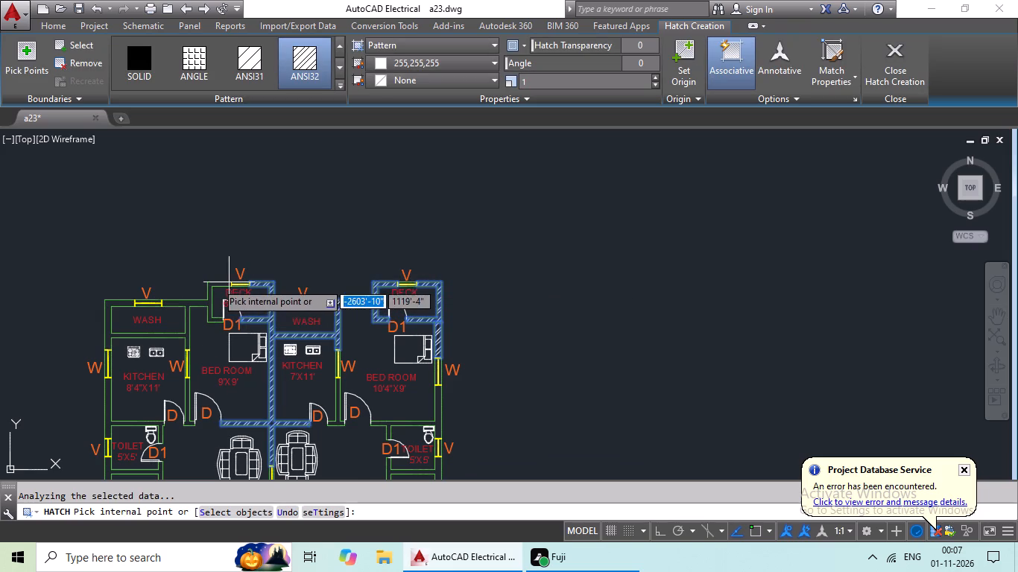
left_click(195, 306)
middle_click_drag(218, 352, 271, 254)
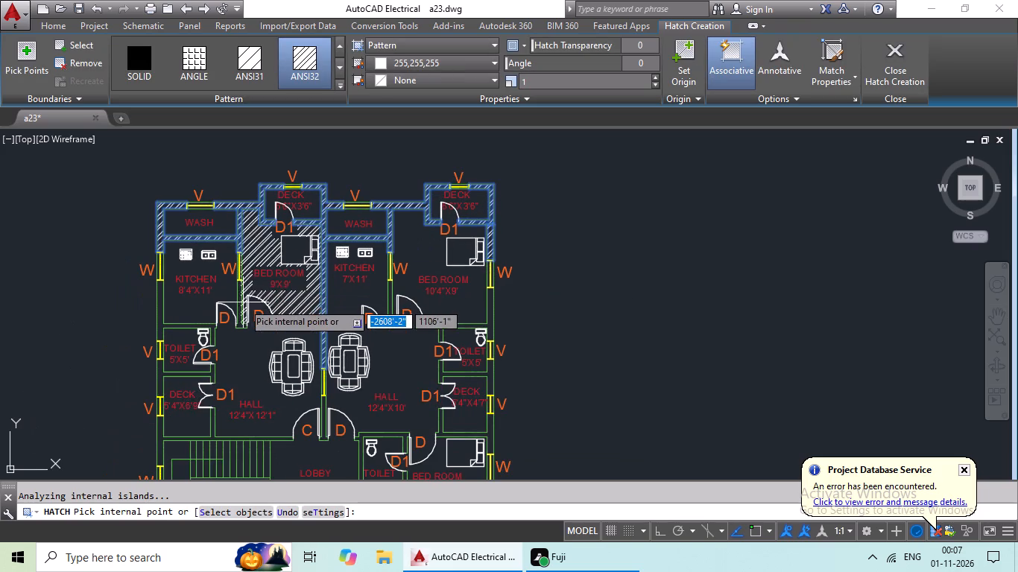
left_click(240, 310)
left_click(191, 325)
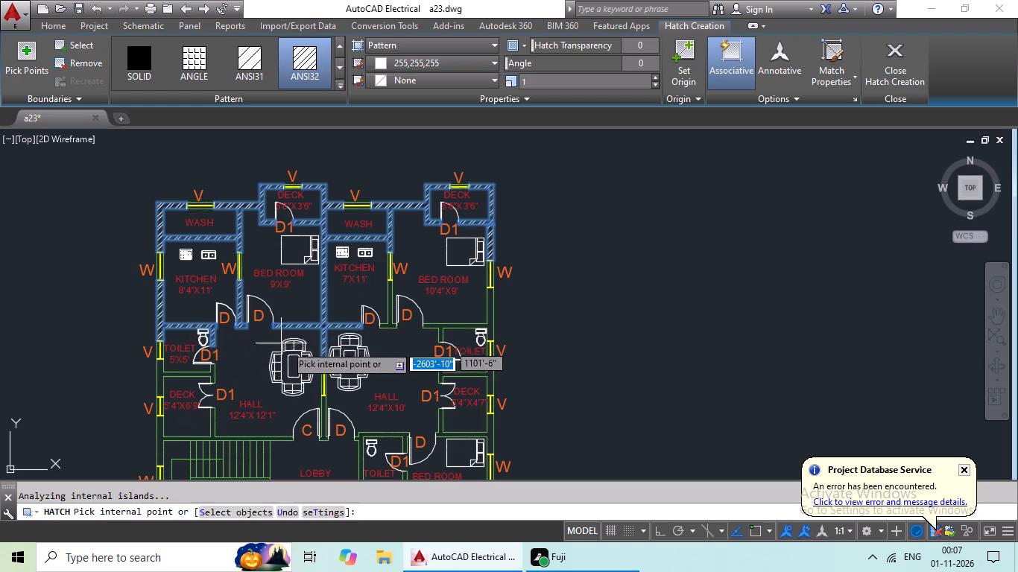
left_click(391, 326)
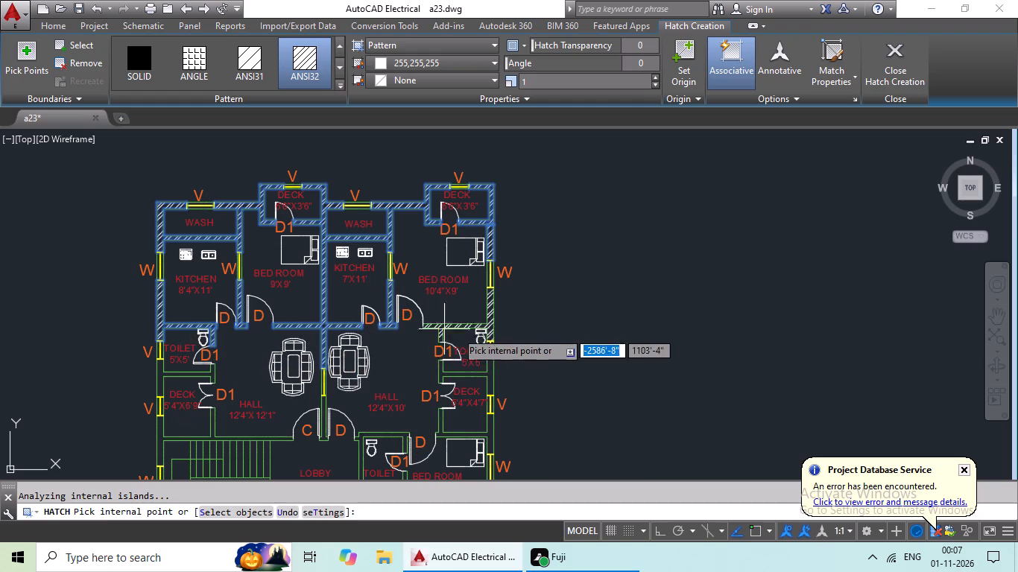
left_click(440, 326)
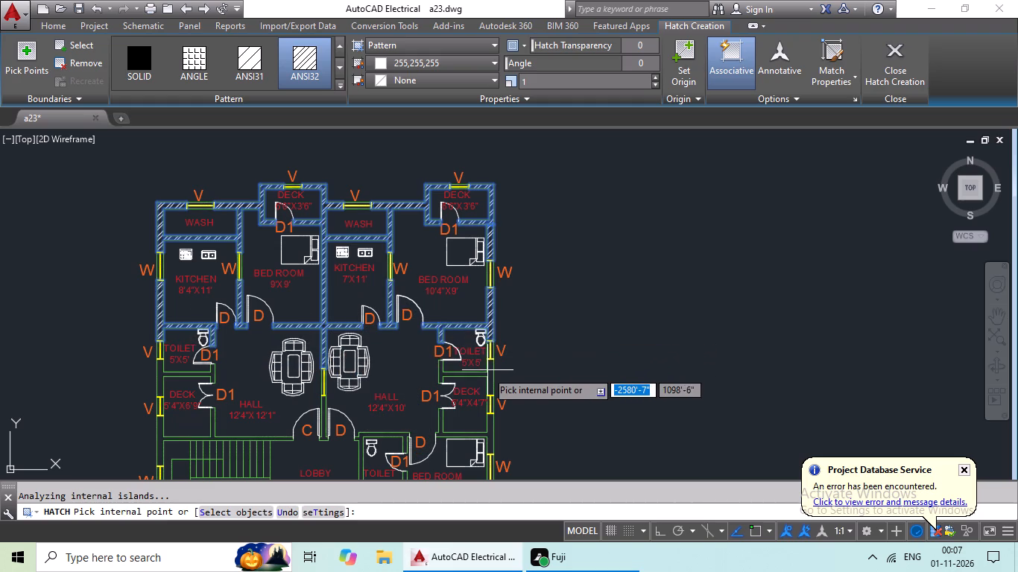
Add the northeast 5'4"X4'7" deck walls, the wall between the eastern bedrooms, and the lobby, toilet and OTS walls to the ANSI32 hatch.
middle_click_drag(489, 372, 491, 371)
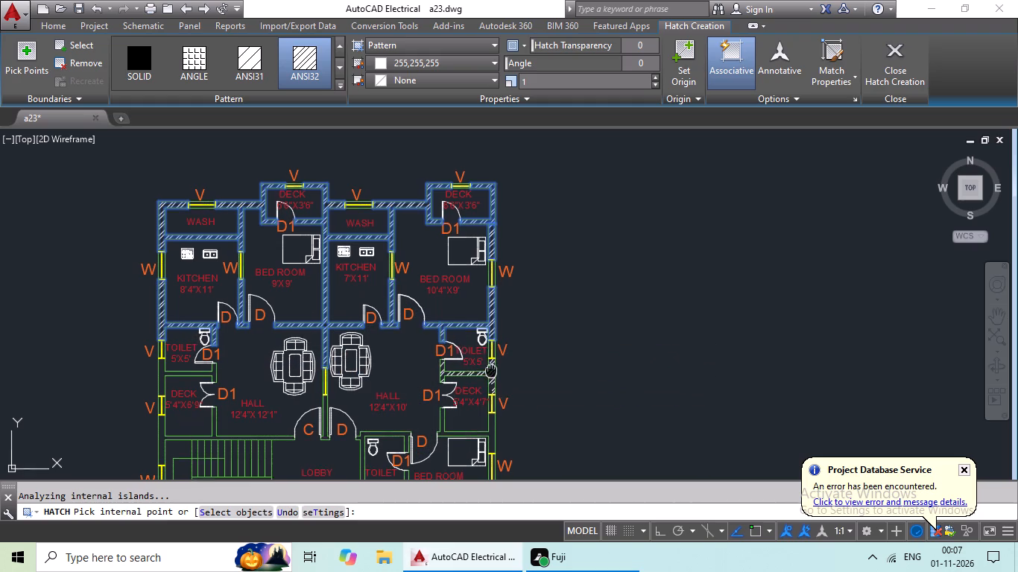
middle_click_drag(491, 371, 486, 279)
left_click(484, 279)
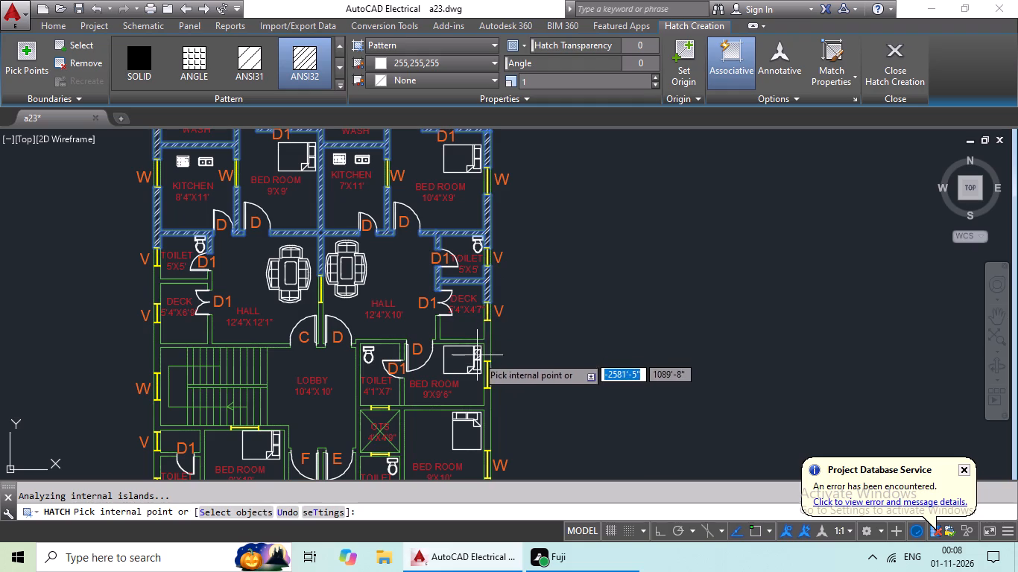
left_click(478, 343)
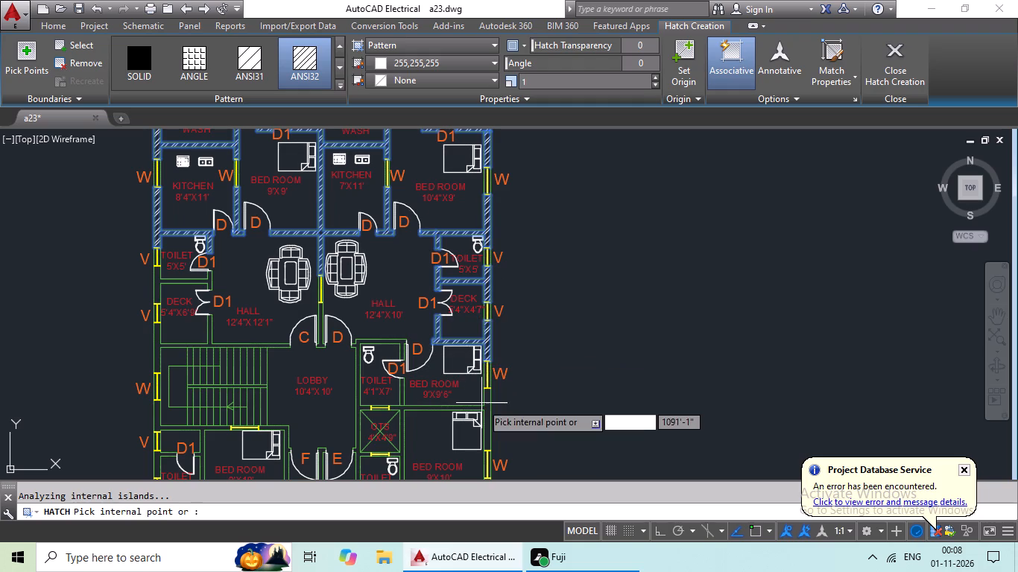
middle_click_drag(481, 404, 475, 325)
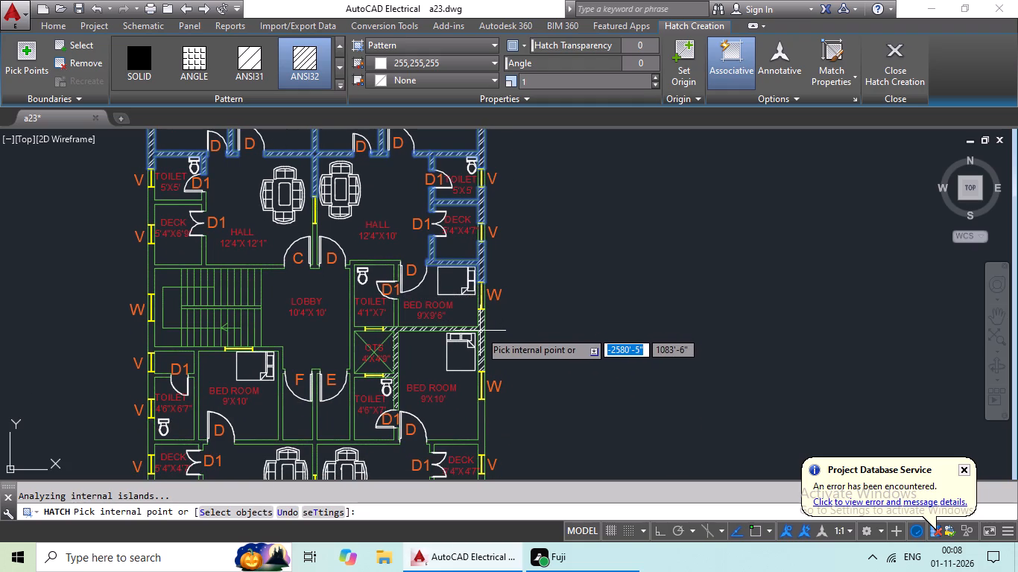
left_click(479, 331)
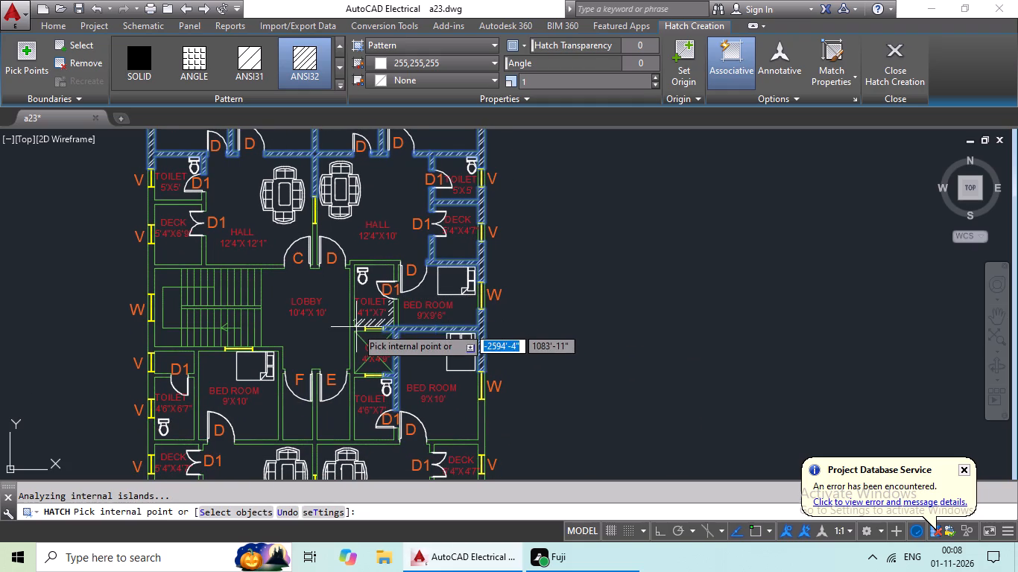
left_click(350, 330)
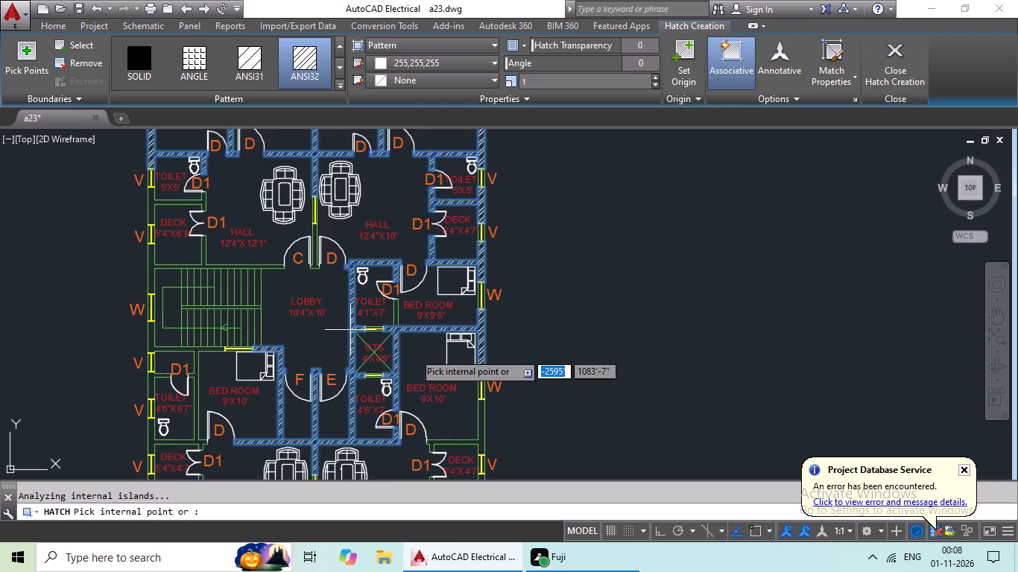
Add the southeast walls around the 5'4"X4'7" deck, 5'X5' toilet and 8'4"X12' kitchen, including the kitchen-to-wash wall, to the ANSI32 hatch.
middle_click_drag(414, 352, 396, 255)
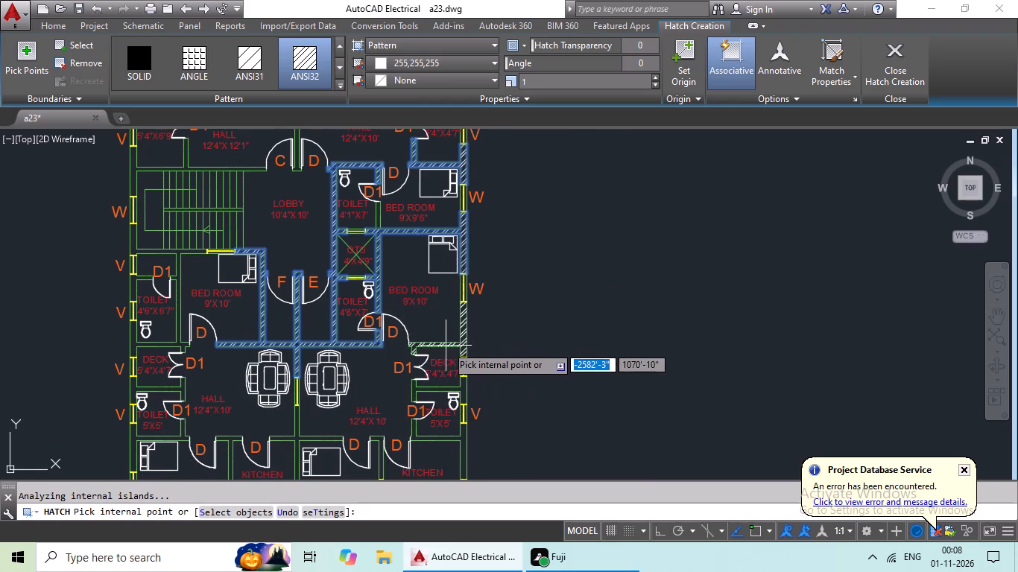
left_click(447, 346)
middle_click_drag(480, 358, 466, 261)
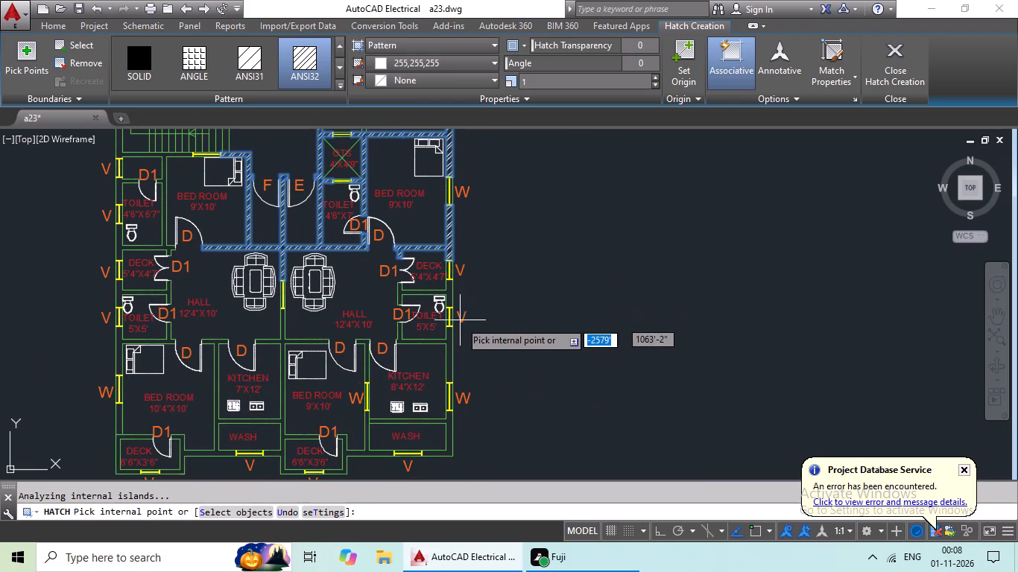
left_click(448, 299)
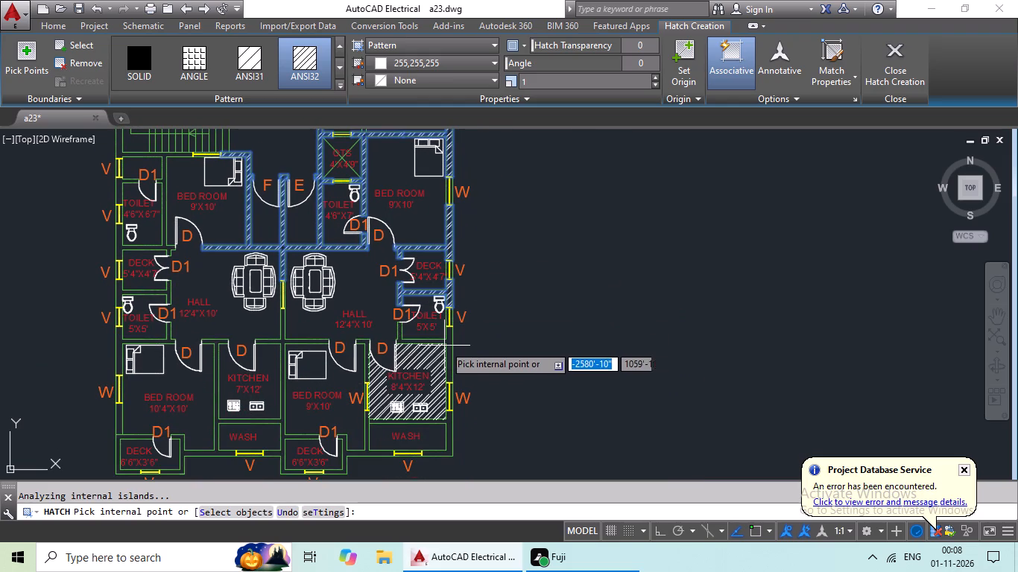
left_click(447, 343)
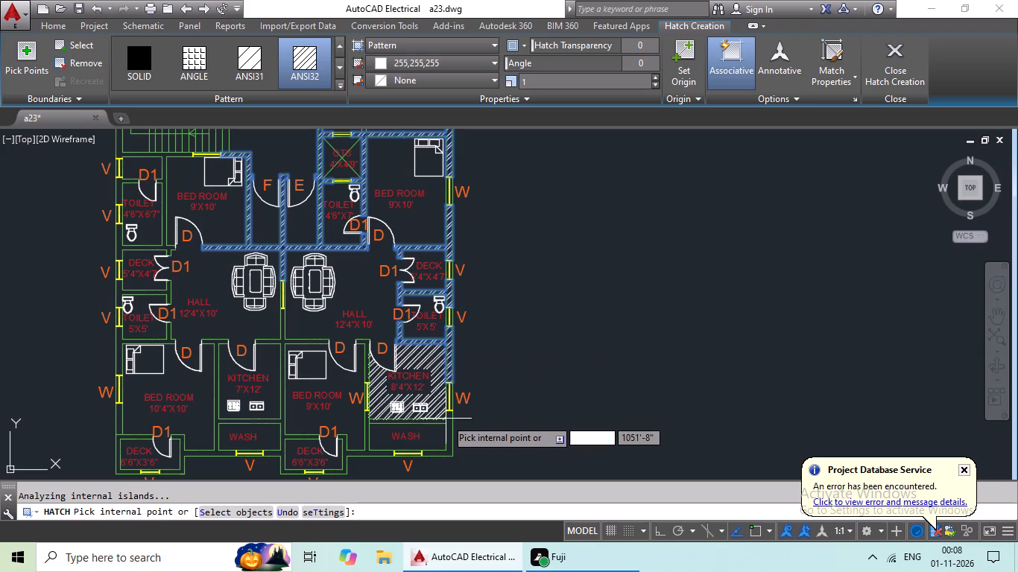
left_click(446, 423)
Add the southern walls around the wash areas, central 6'6"X3'6" deck, 7'X12' kitchen and 9'X10' bedroom to the ANSI32 hatch.
middle_click_drag(432, 423, 487, 369)
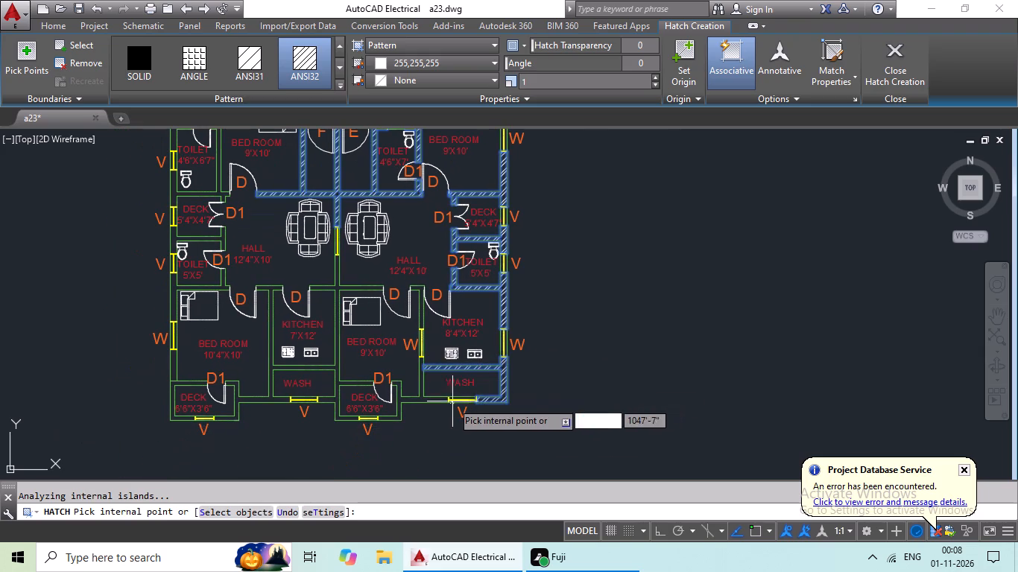
left_click(425, 401)
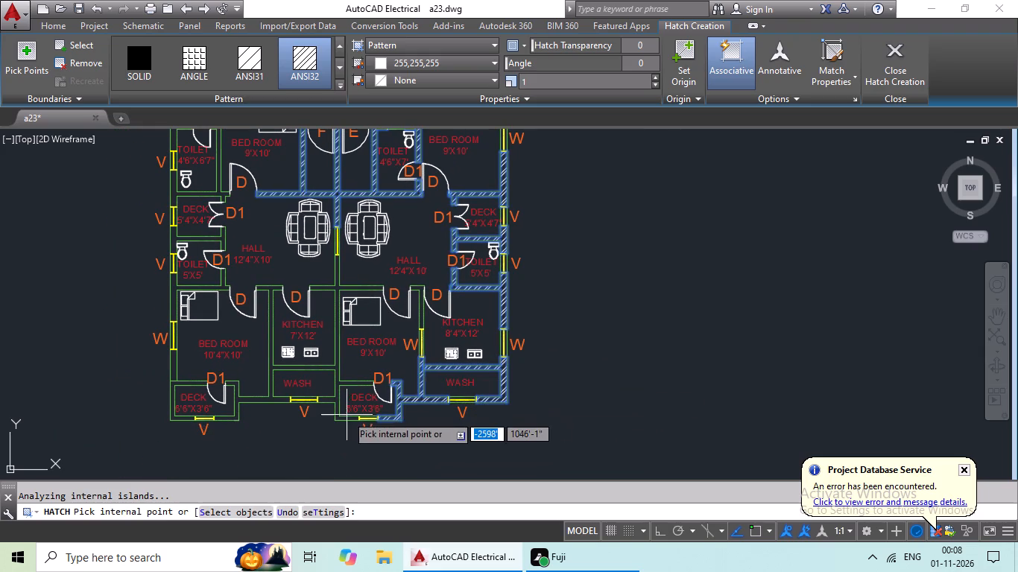
left_click(336, 419)
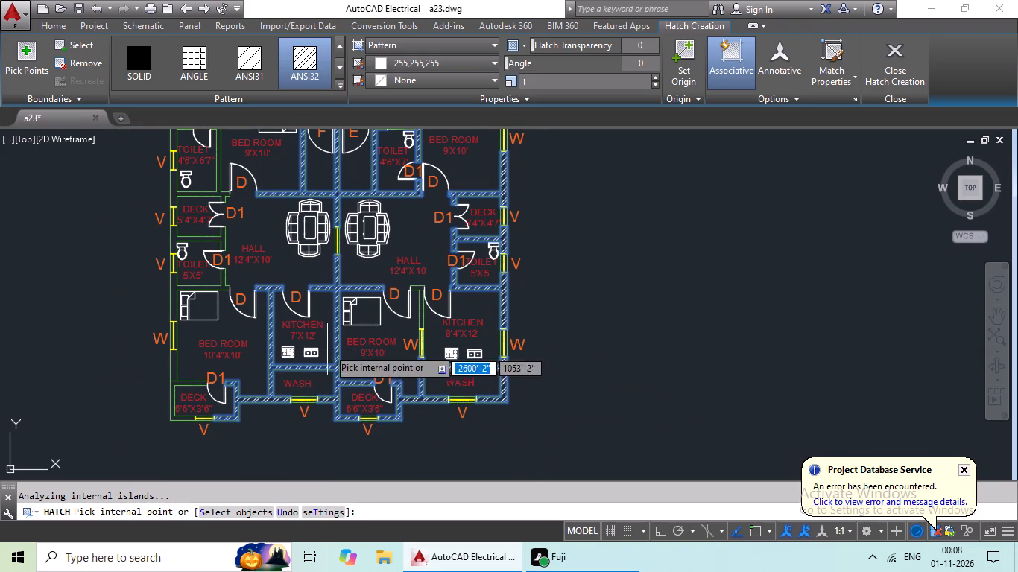
left_click(422, 290)
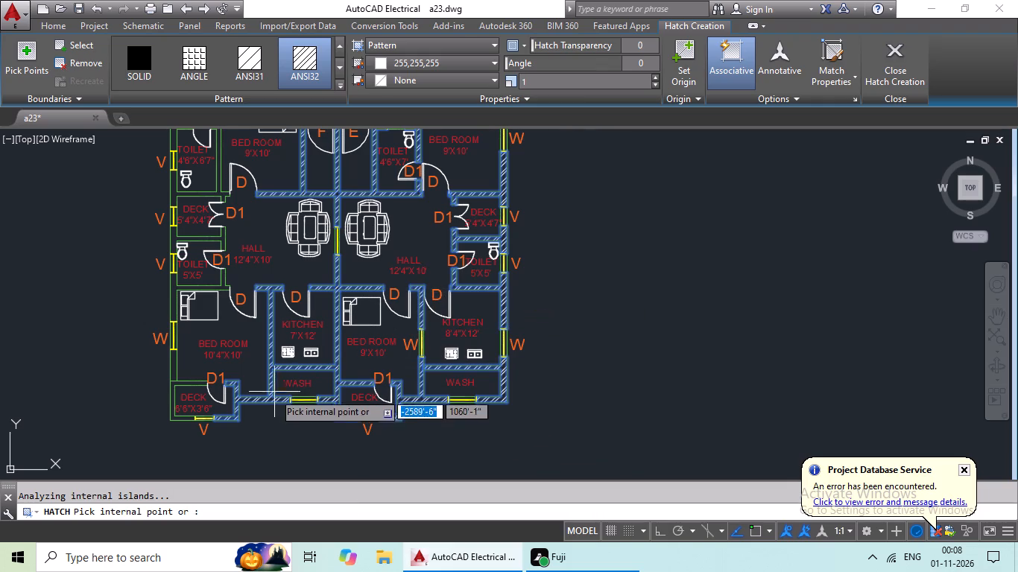
Add the walls of the southwest 6'6"X3'6" deck, 10'4"X10' bedroom and 5'X5' toilet, including the toilet-to-deck wall, to the ANSI32 hatch.
left_click(183, 419)
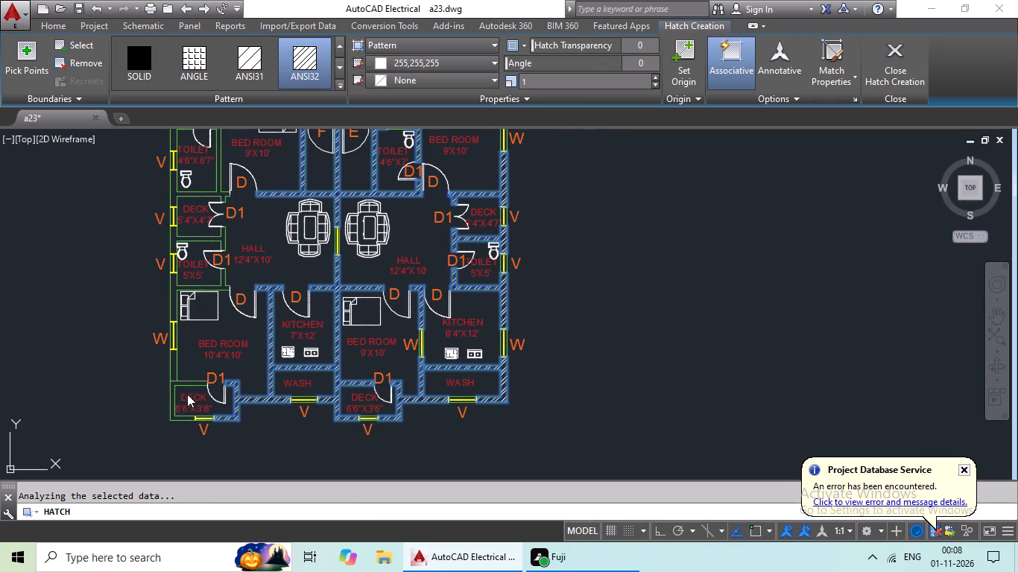
left_click(173, 369)
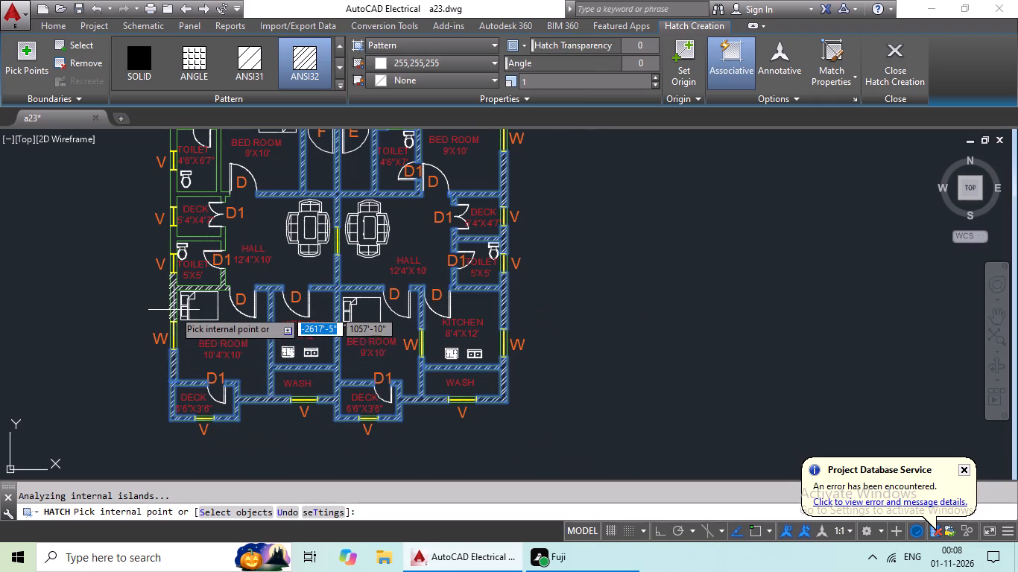
left_click(174, 310)
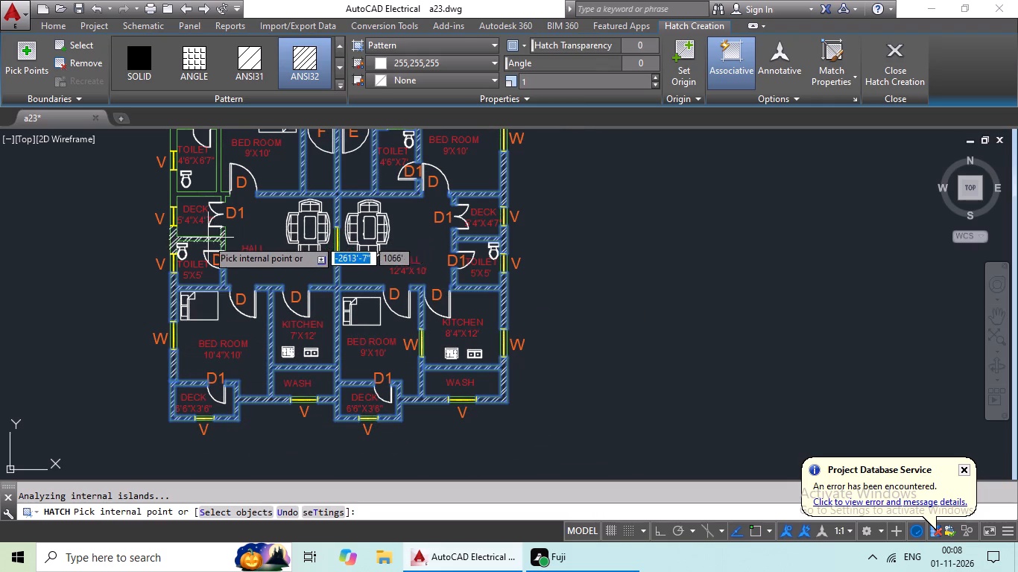
left_click(207, 241)
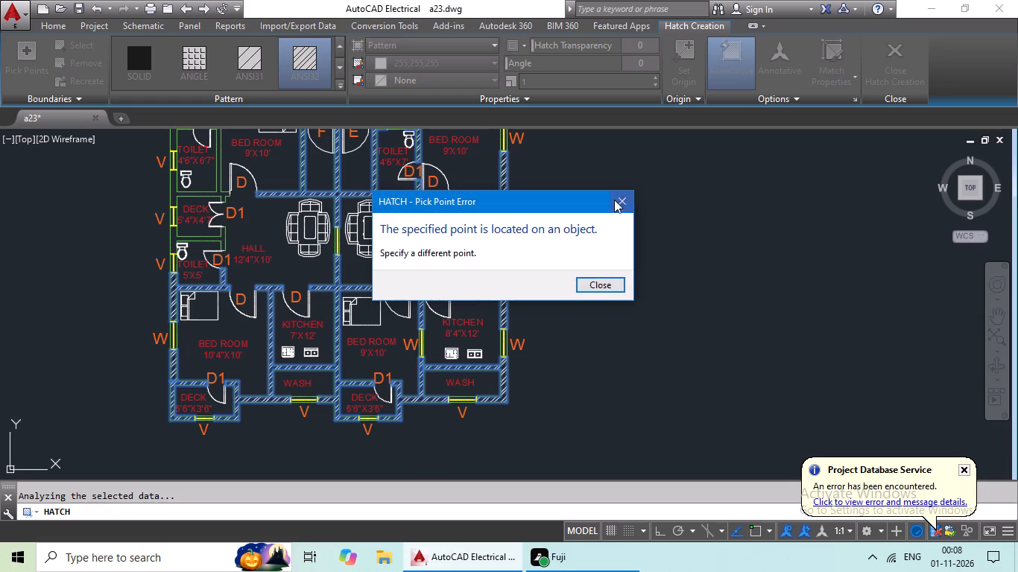
left_click(619, 199)
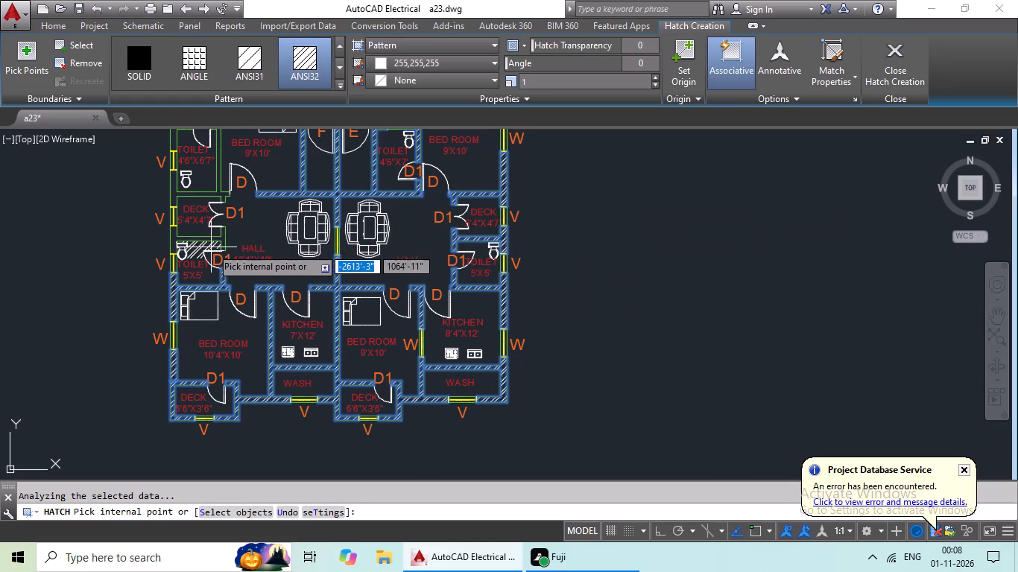
left_click(217, 240)
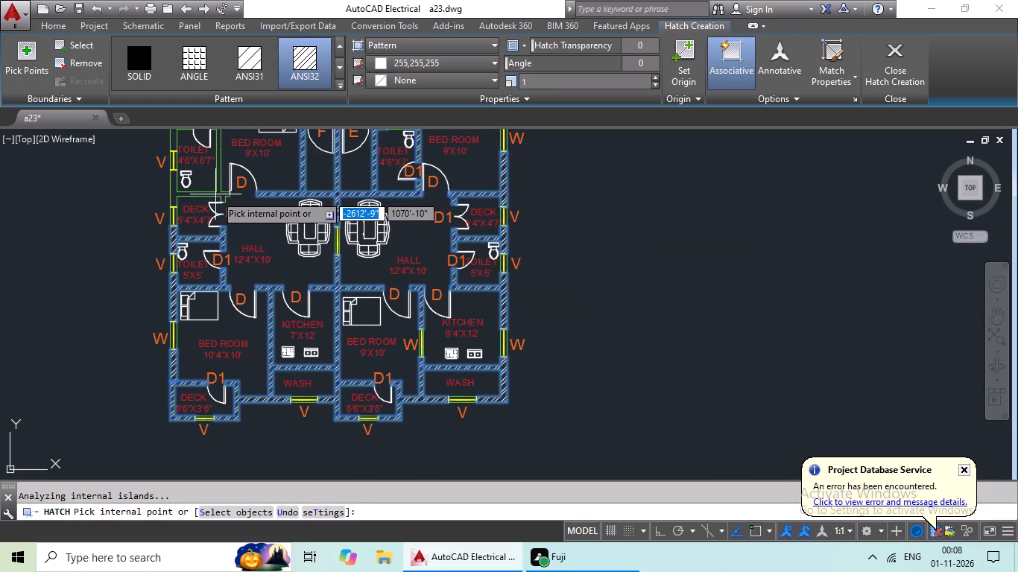
Add the walls around the western 4'6"X6'7" toilet and its adjoining 9'X10' bedroom to the ANSI32 hatch.
middle_click_drag(215, 195, 273, 338)
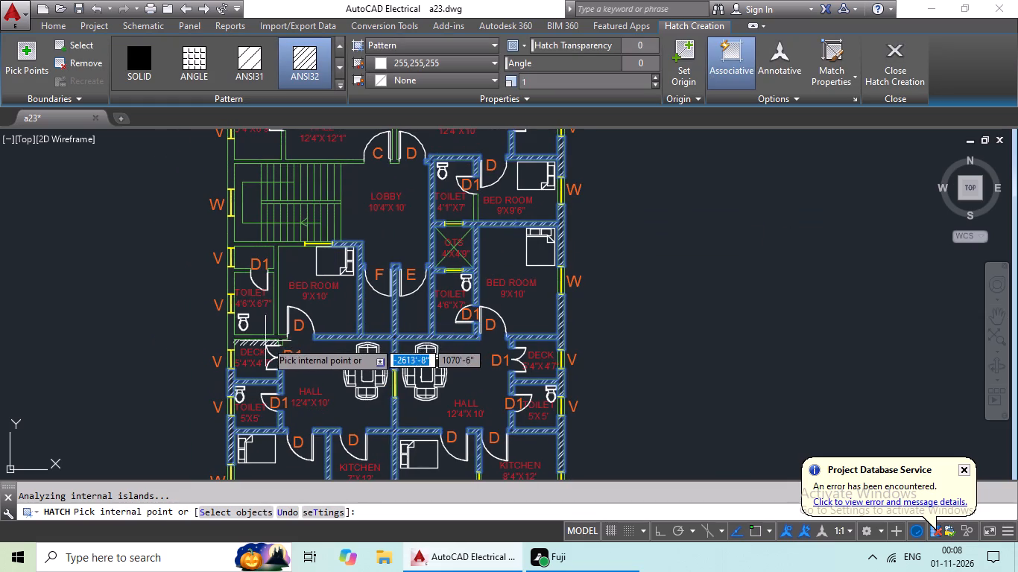
left_click(278, 334)
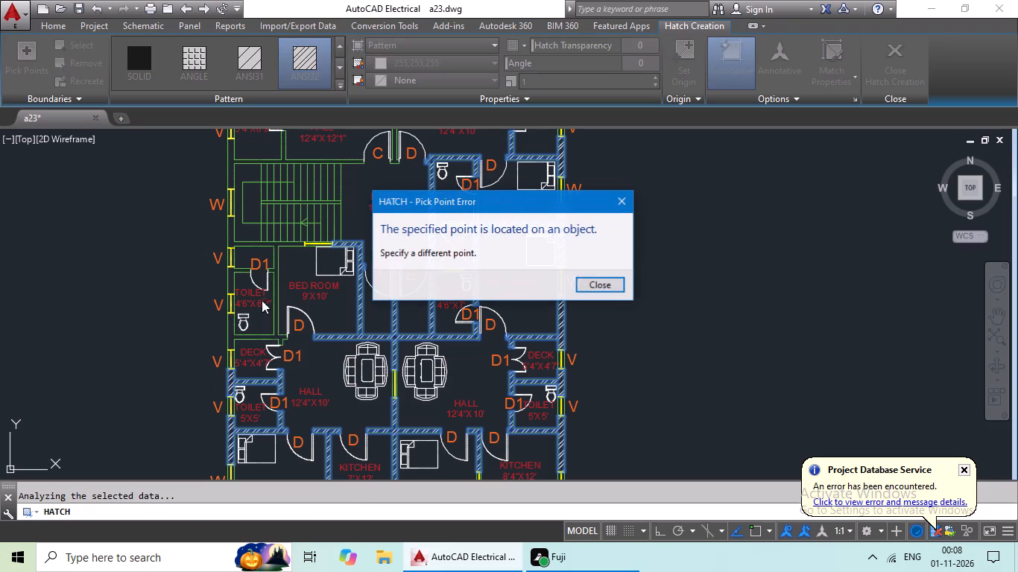
left_click(612, 199)
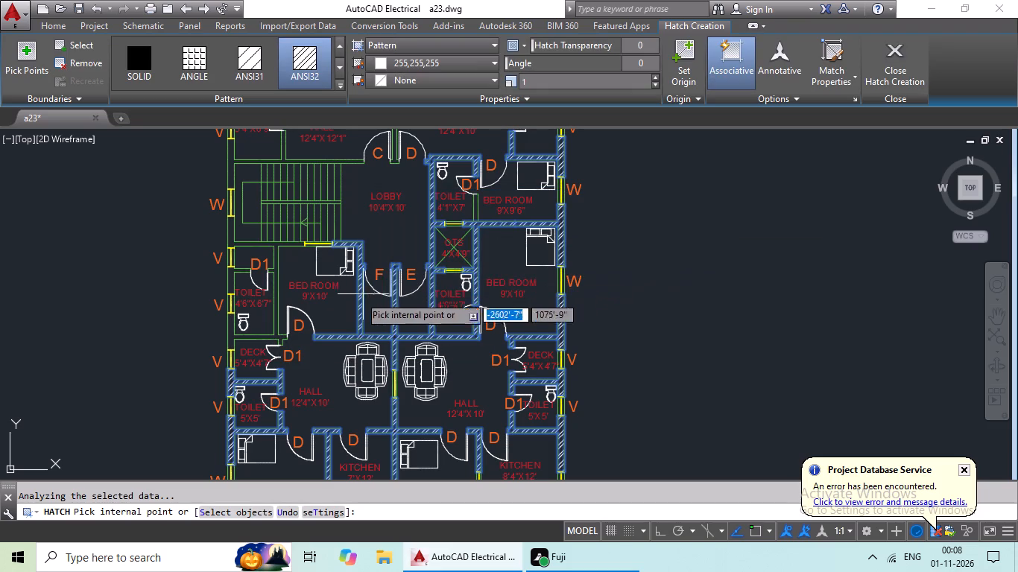
left_click(278, 339)
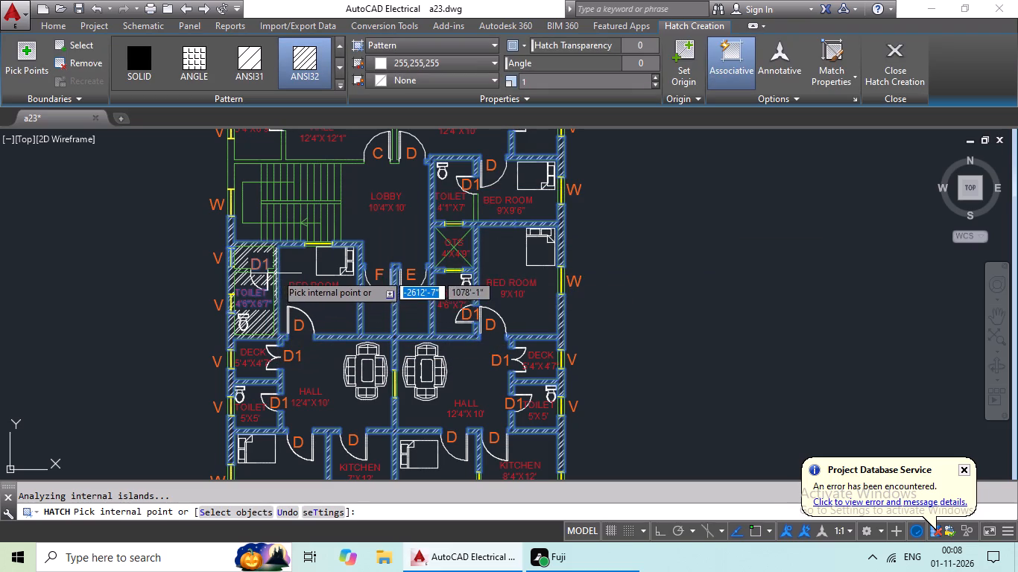
left_click(269, 323)
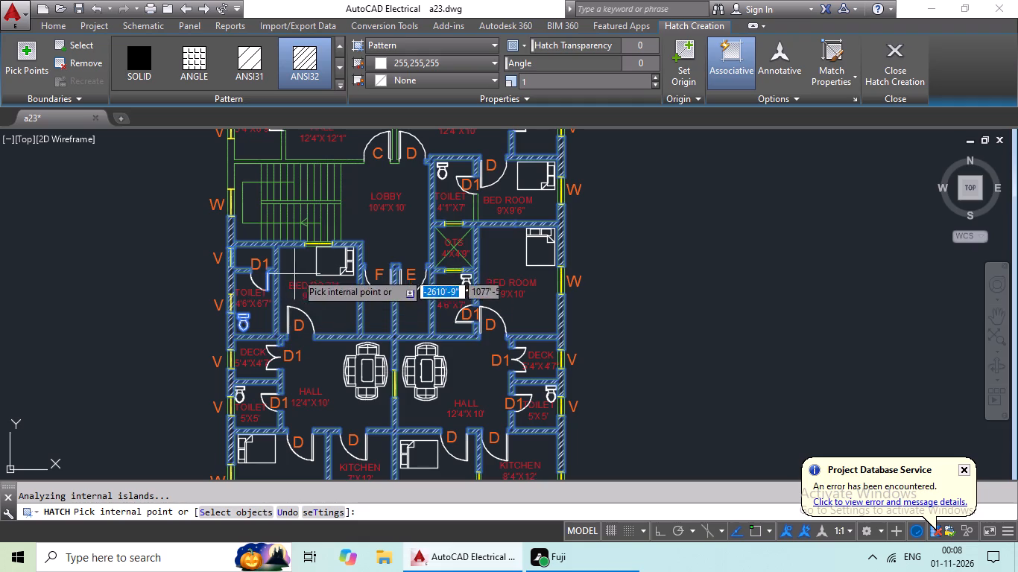
Add the wall north of the staircase and the wall between the northwest 5'X5' toilet and 5'4"X6'9" deck to the ANSI32 hatch.
middle_click_drag(241, 206, 267, 266)
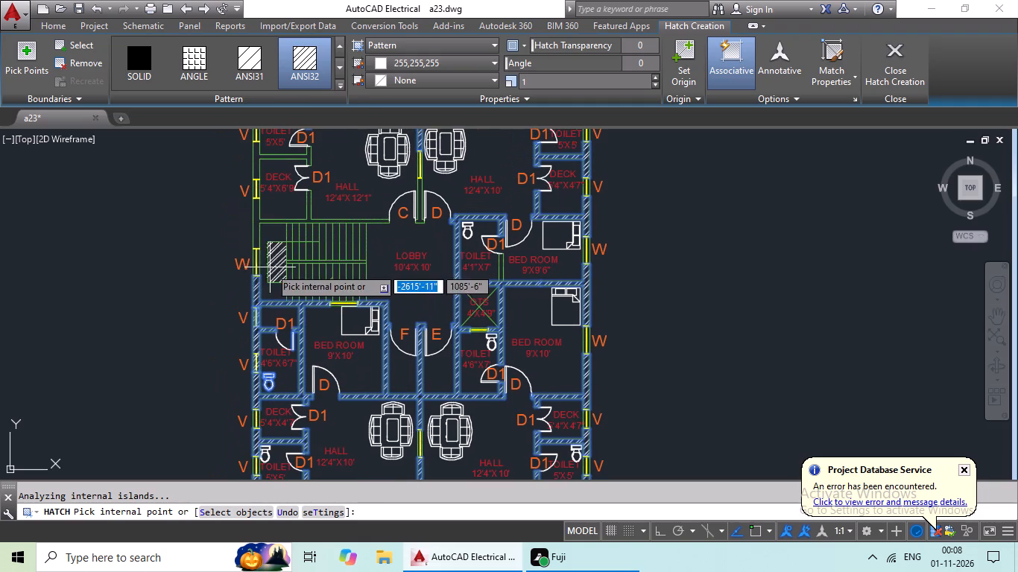
left_click(259, 238)
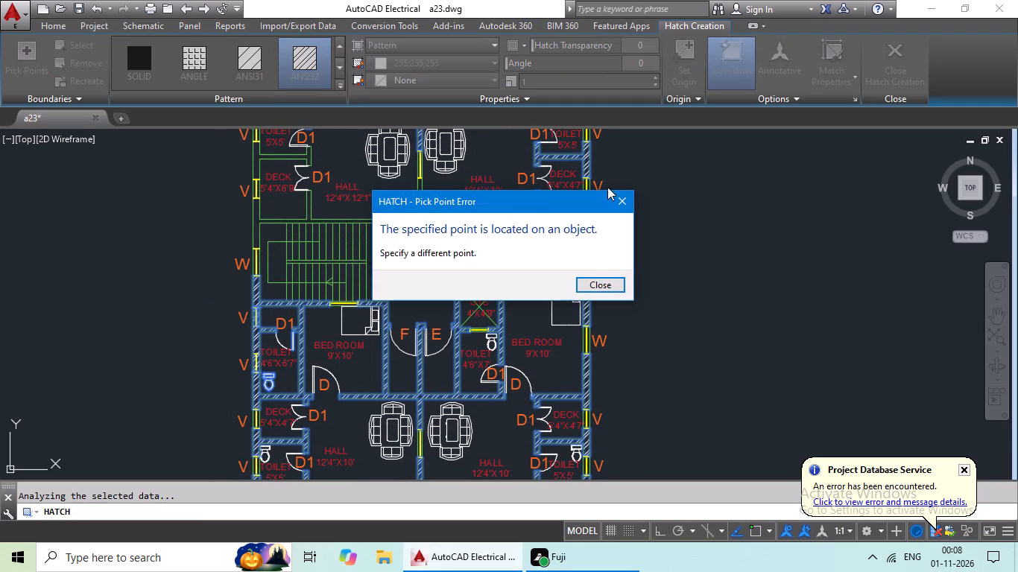
left_click(621, 195)
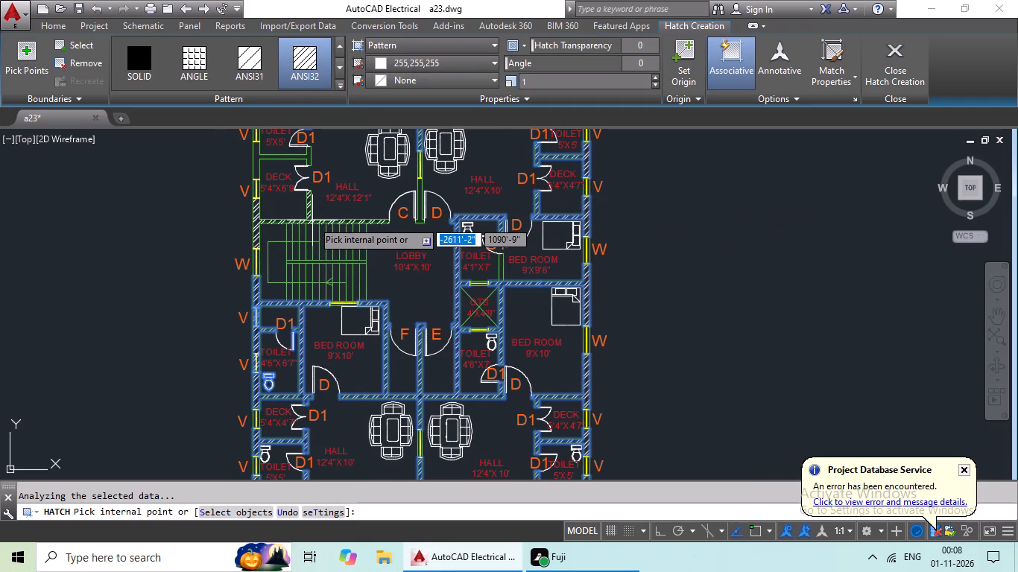
left_click(312, 220)
middle_click_drag(345, 201, 355, 254)
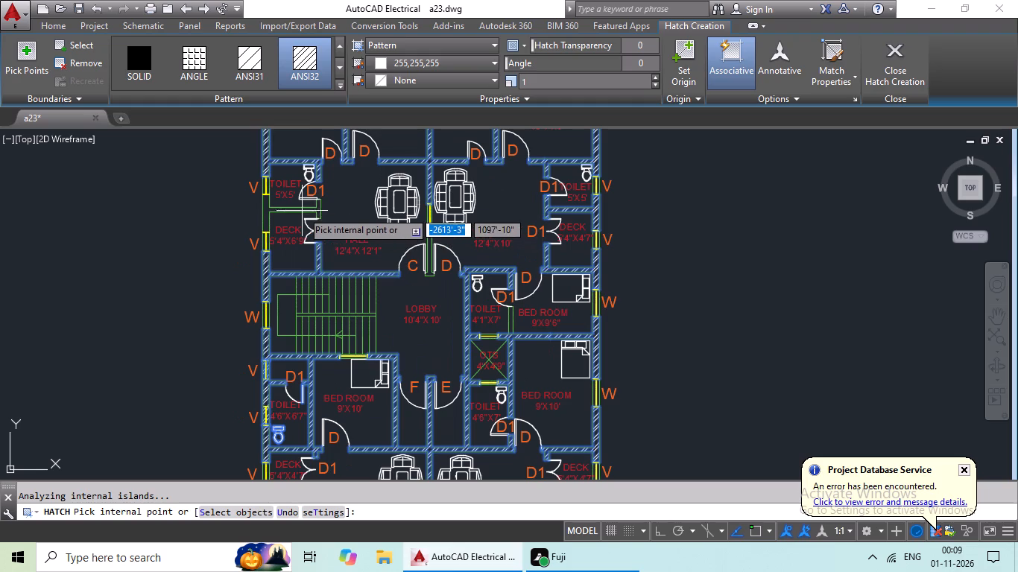
left_click(302, 210)
scroll(368, 221, "down", 1)
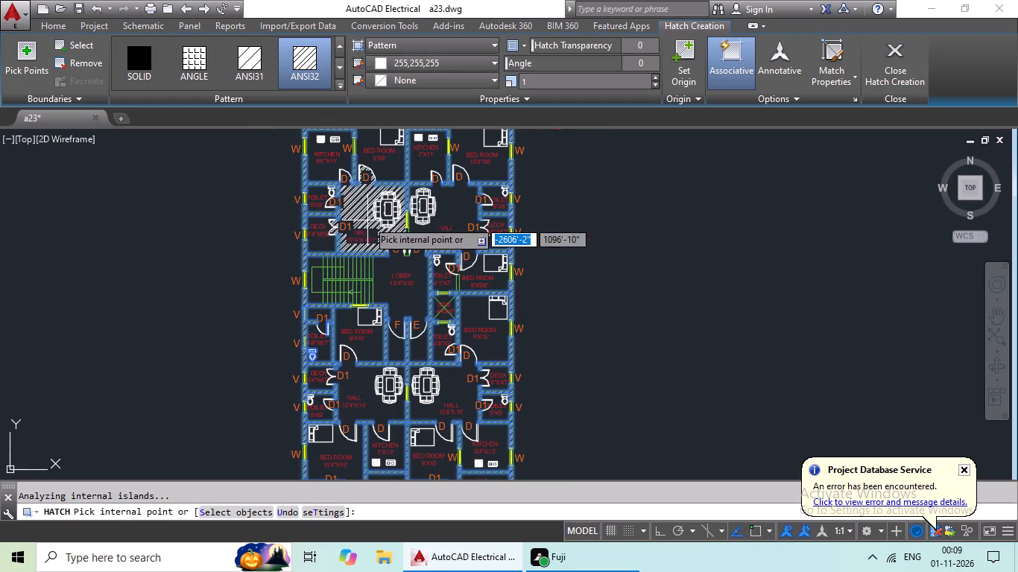
Finish the ANSI32 wall hatch.
scroll(584, 213, "down", 2)
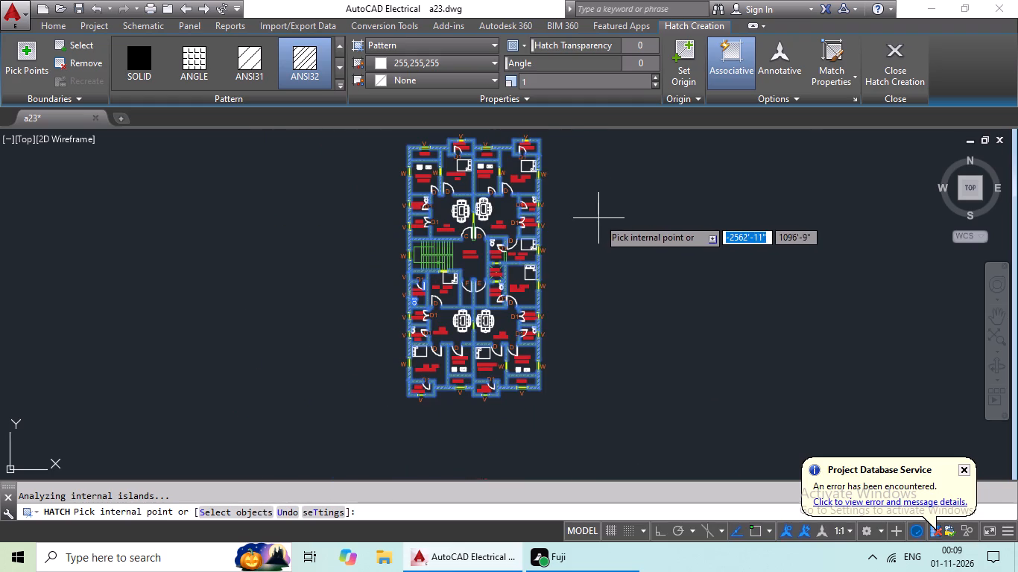
key("Escape")
Add a horizontal linear dimension across the plan's full width, between the outer west and east walls, placed north of the decks.
middle_click_drag(587, 225, 534, 252)
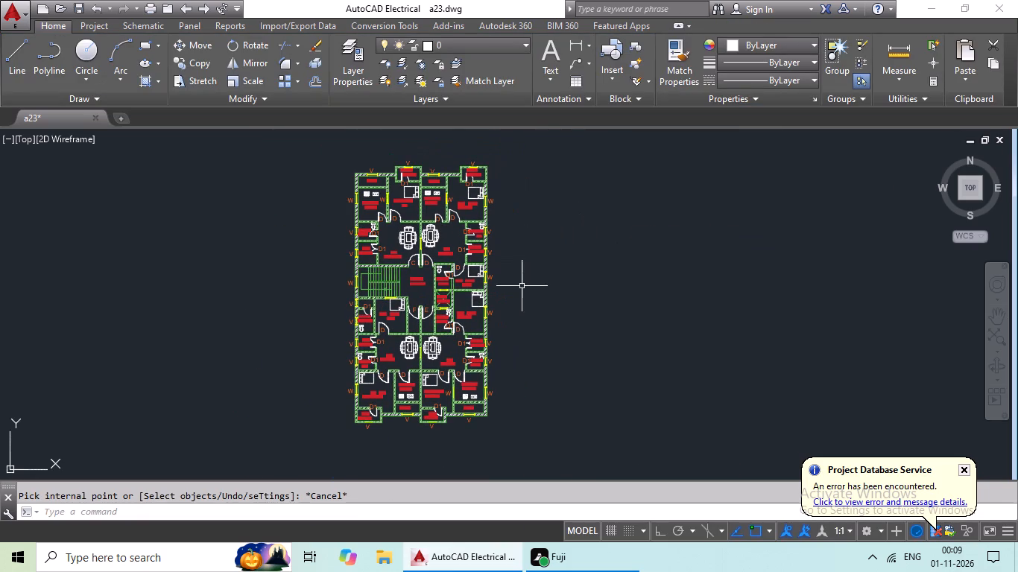
middle_click_drag(591, 295, 552, 305)
middle_click_drag(584, 239, 441, 357)
middle_click_drag(458, 342, 556, 258)
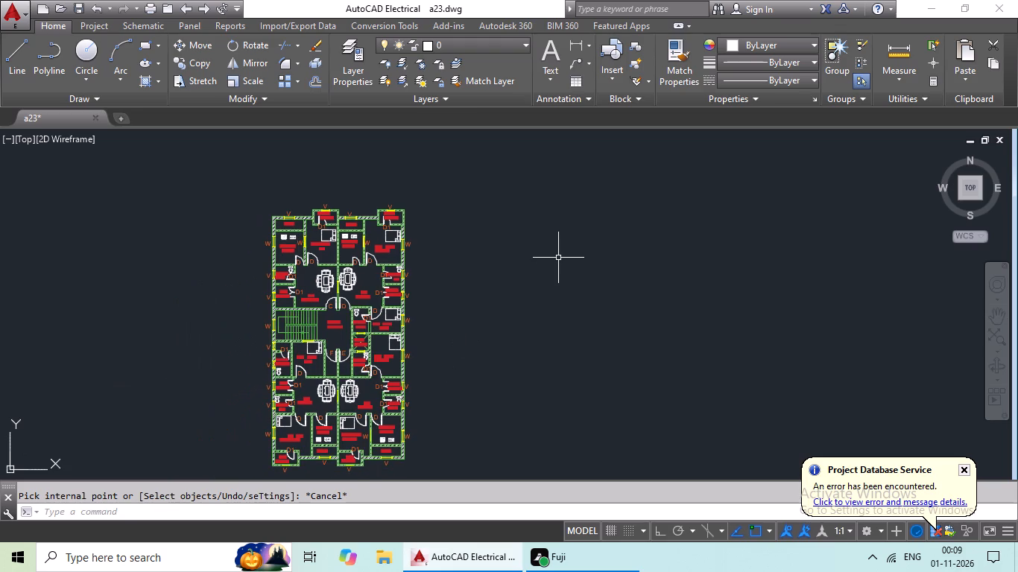
left_click(580, 42)
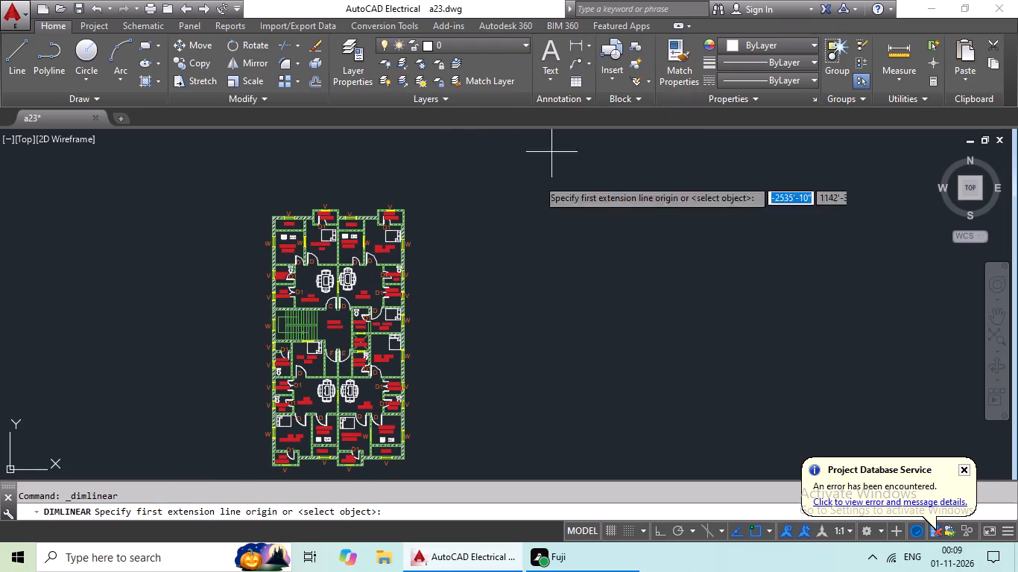
scroll(301, 207, "up", 3)
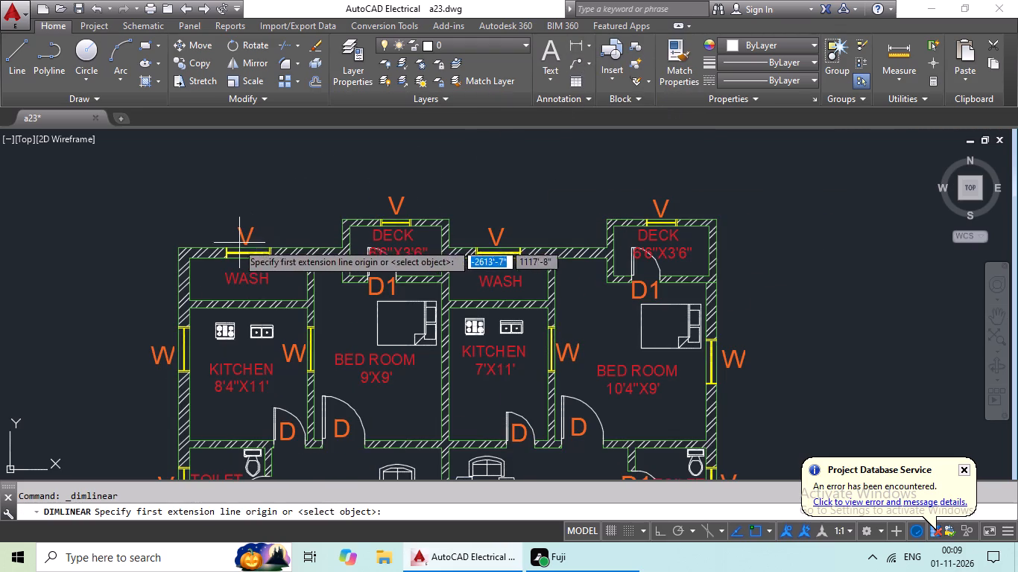
left_click(176, 247)
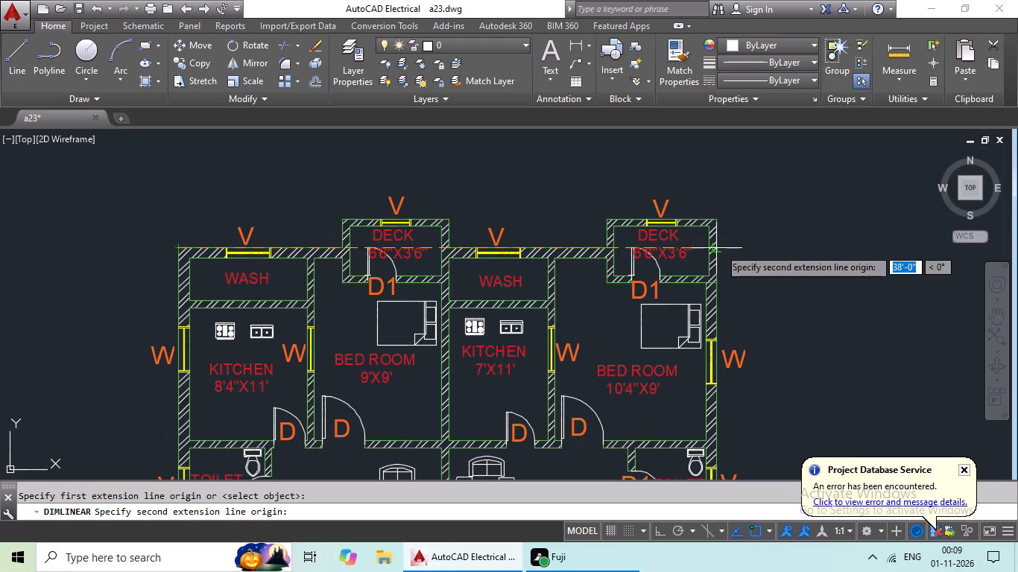
left_click_drag(718, 248, 720, 238)
scroll(723, 189, "up", 3)
scroll(723, 188, "down", 1)
middle_click_drag(725, 187, 727, 187)
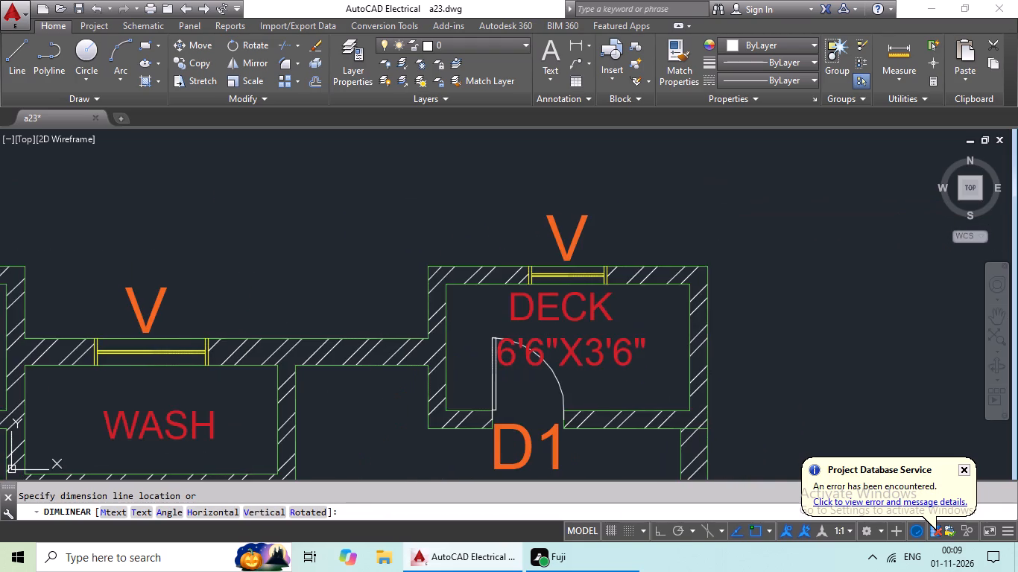
middle_click_drag(727, 187, 890, 165)
middle_click_drag(904, 169, 1017, 195)
scroll(1009, 171, "down", 1)
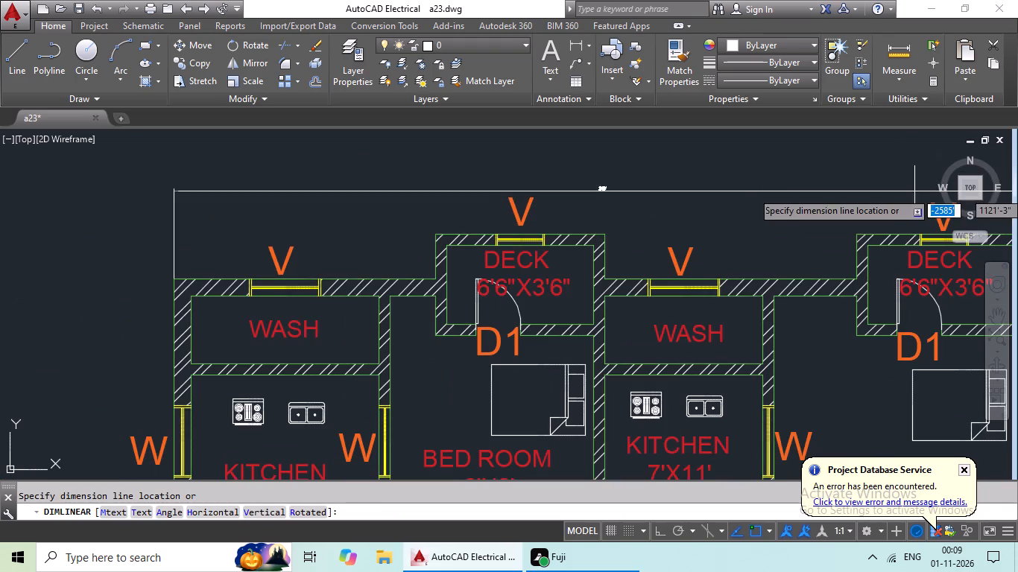
middle_click_drag(819, 199, 633, 227)
scroll(648, 214, "down", 2)
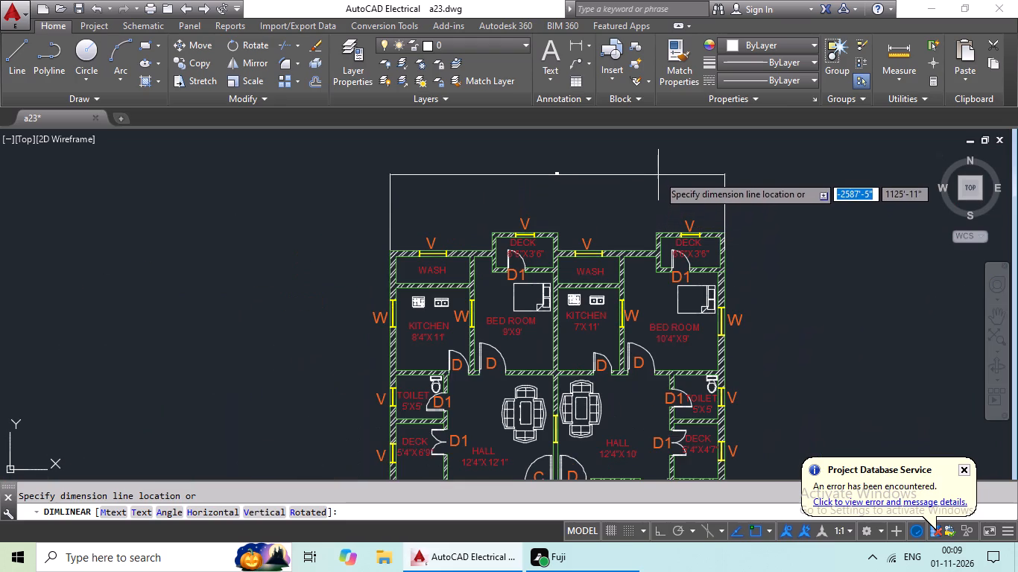
left_click(658, 184)
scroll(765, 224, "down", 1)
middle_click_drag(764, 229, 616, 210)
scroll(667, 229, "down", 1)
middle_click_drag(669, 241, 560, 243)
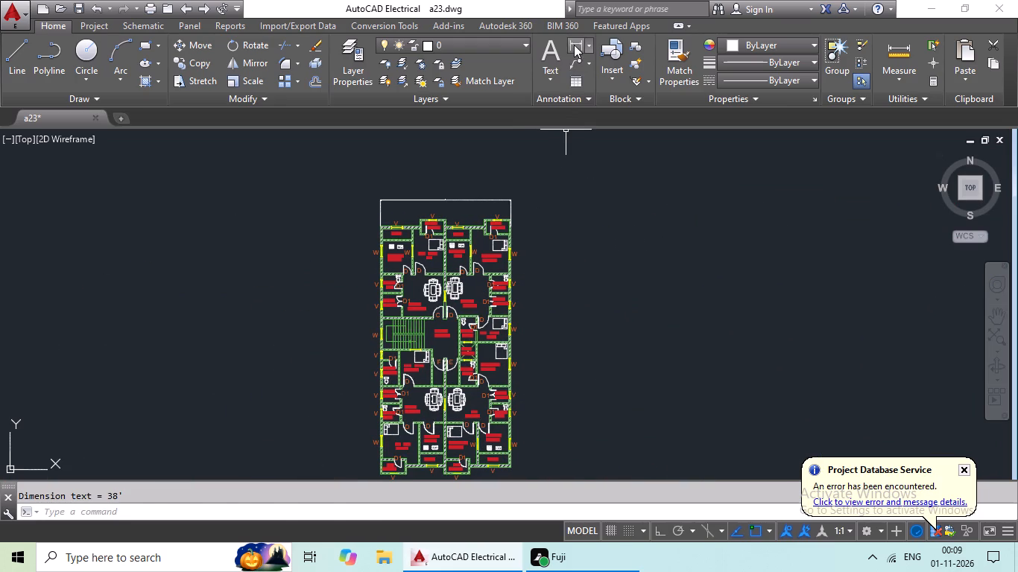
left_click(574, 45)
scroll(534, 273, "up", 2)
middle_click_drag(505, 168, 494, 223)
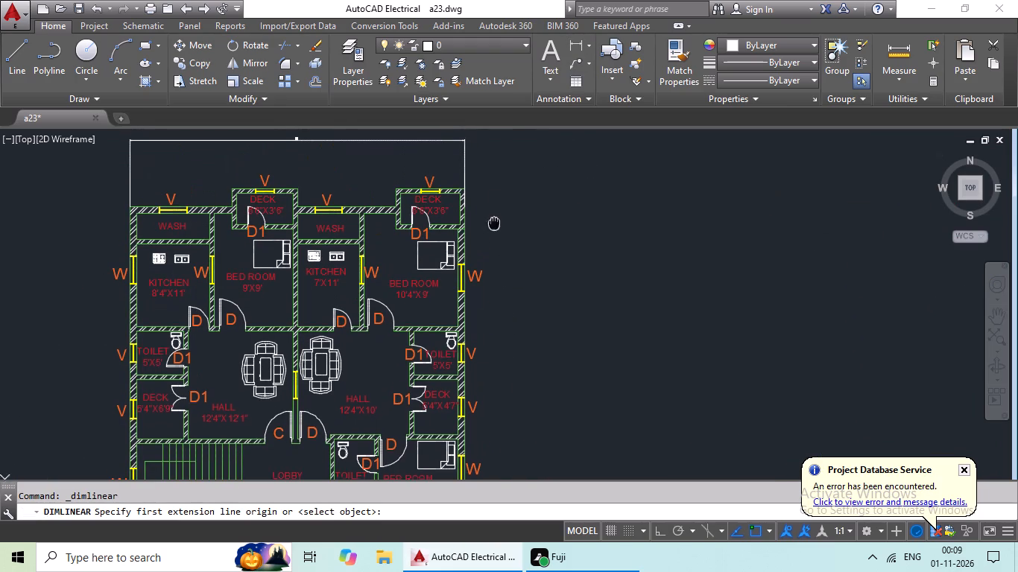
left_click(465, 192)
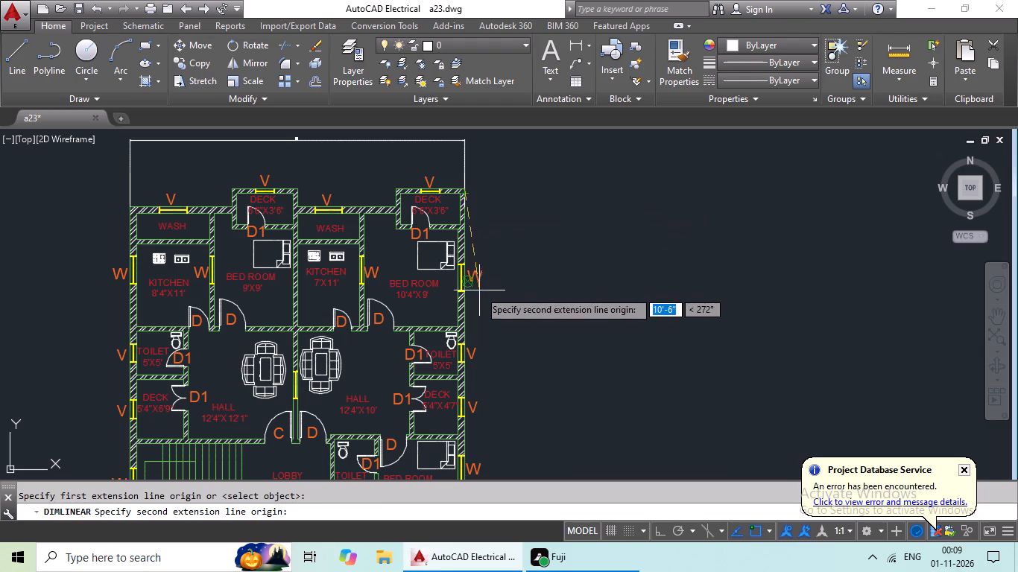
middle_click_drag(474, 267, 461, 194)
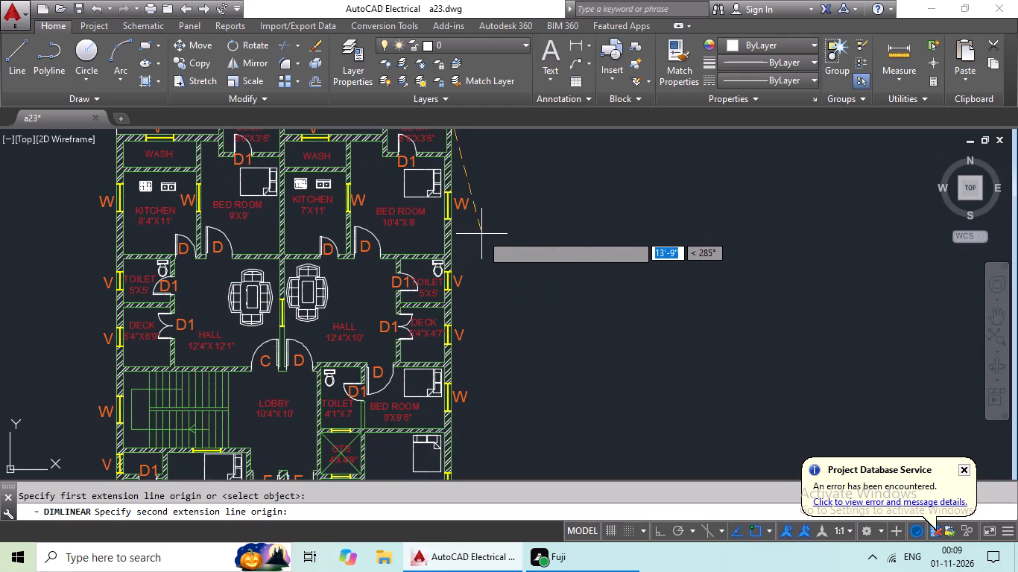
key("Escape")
Add a vertical linear dimension along the east side, from the main north wall line to the main south wall line, placed outside the plan.
scroll(461, 225, "down", 3)
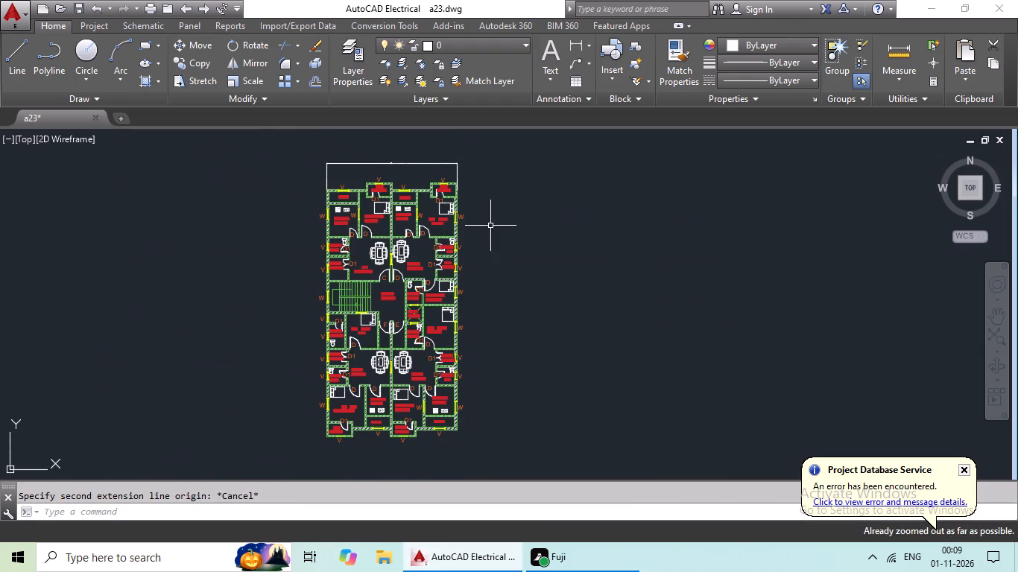
left_click(569, 42)
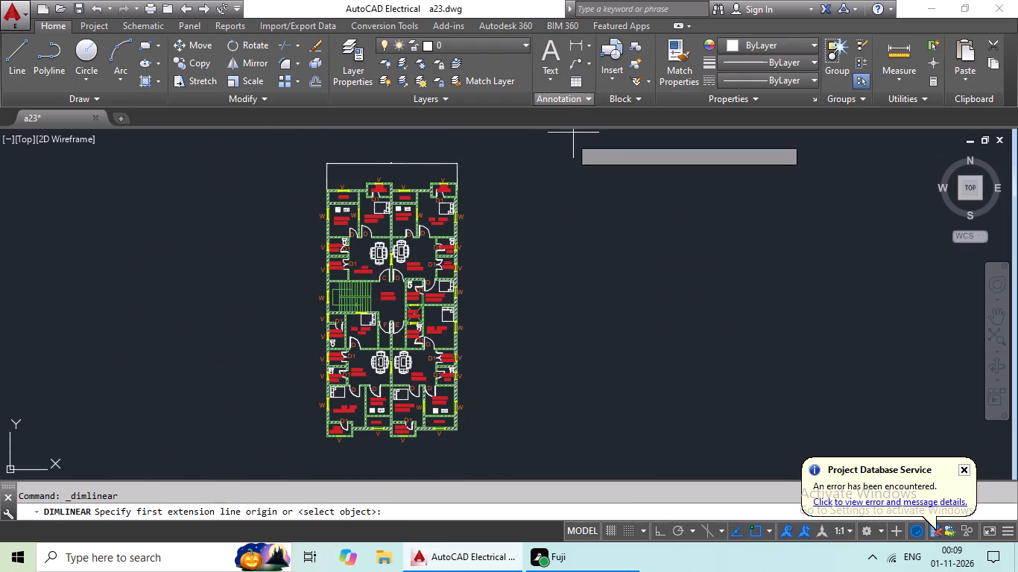
scroll(485, 177, "up", 2)
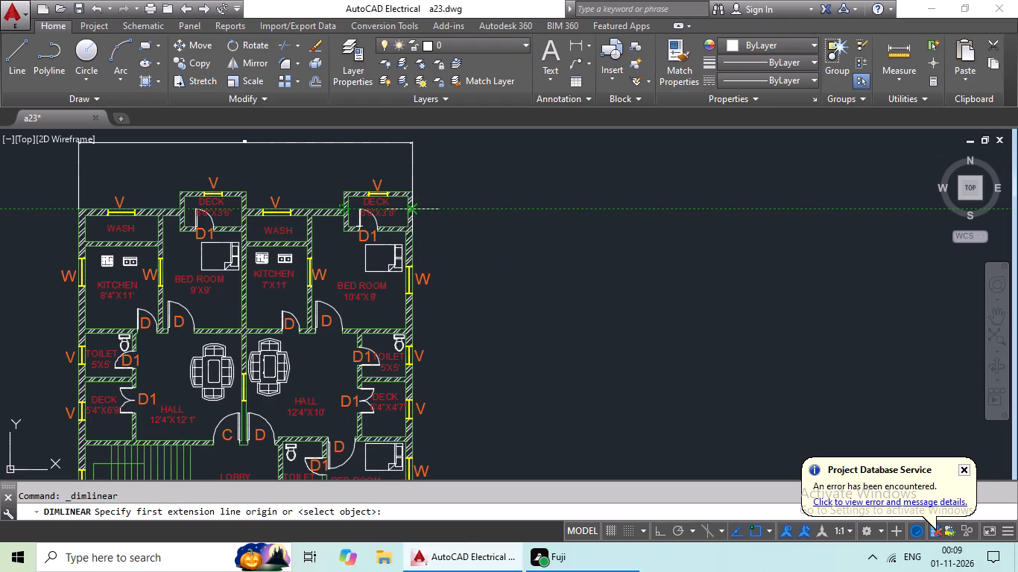
left_click(415, 206)
middle_click_drag(442, 261, 431, 124)
scroll(437, 147, "down", 2)
middle_click_drag(440, 265, 431, 287)
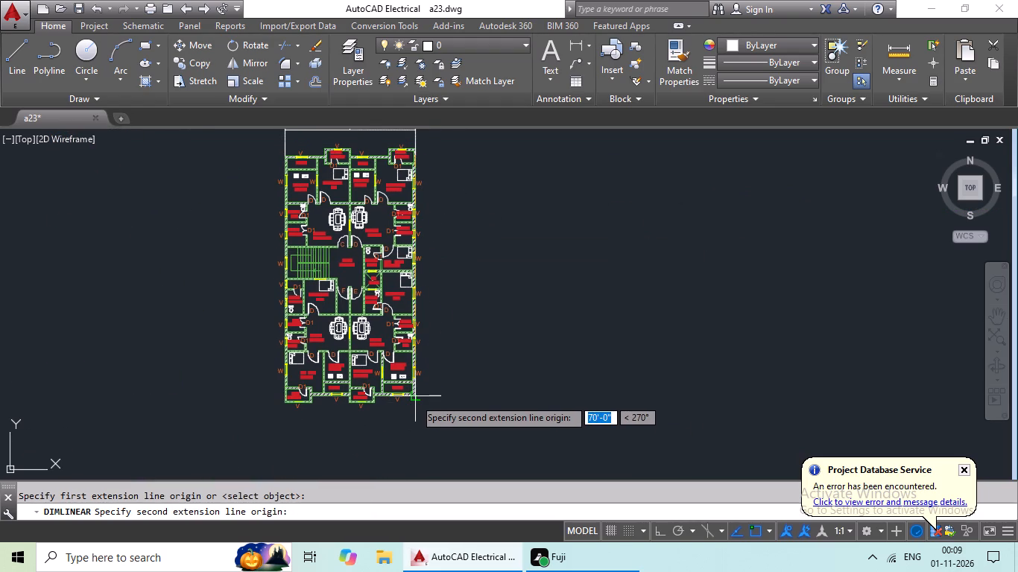
left_click(414, 398)
scroll(467, 390, "up", 1)
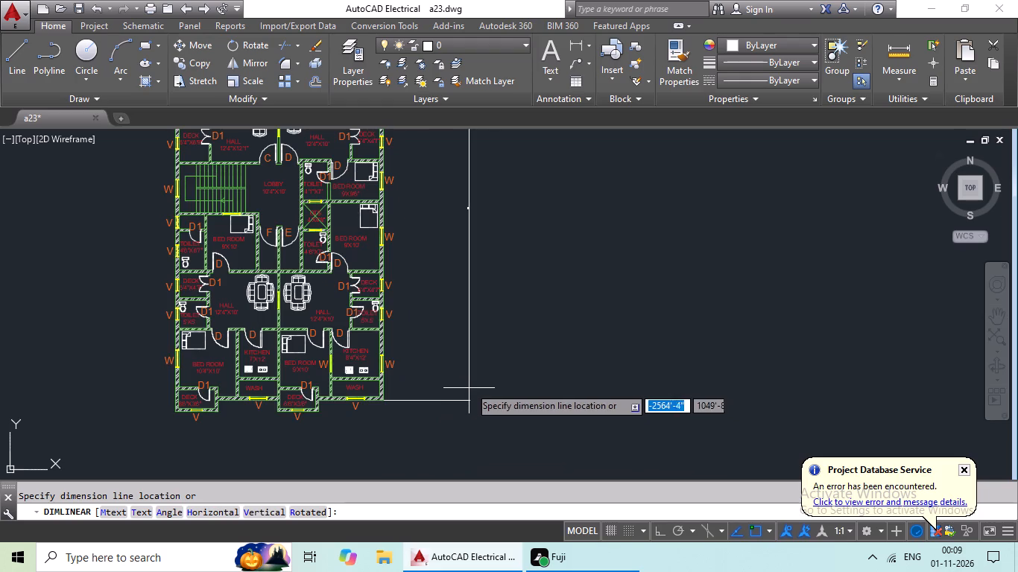
middle_click_drag(470, 386, 412, 448)
scroll(411, 439, "down", 1)
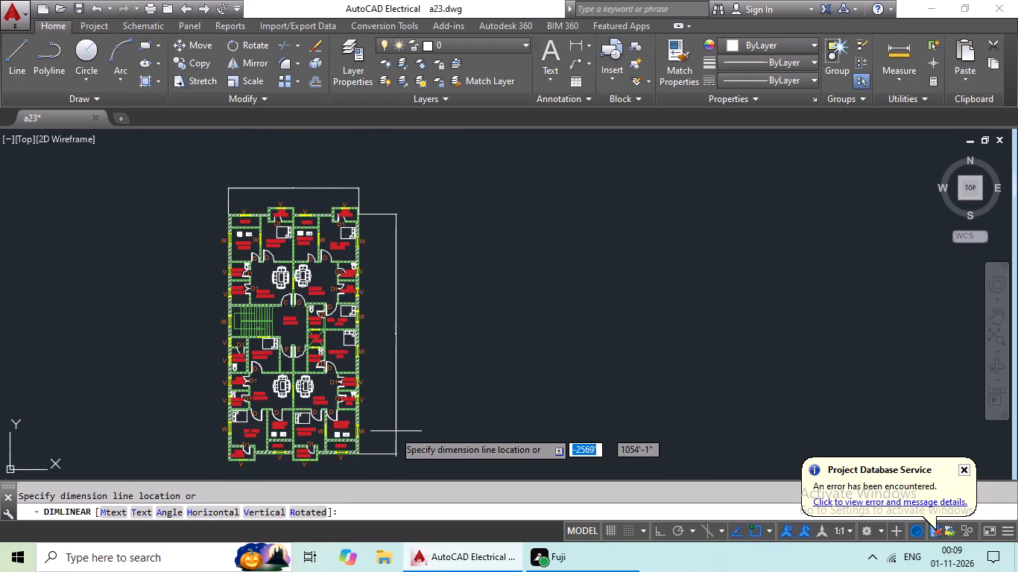
left_click(393, 429)
Change the colour of both overall dimensions, north and east of the plan, to Yellow.
scroll(402, 329, "up", 4)
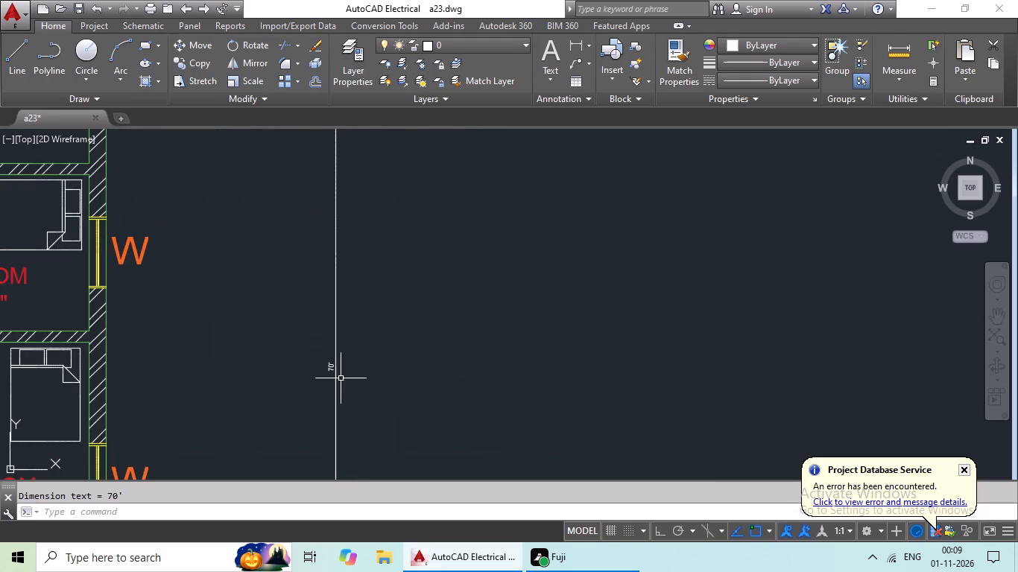
scroll(338, 381, "up", 3)
scroll(338, 381, "down", 6)
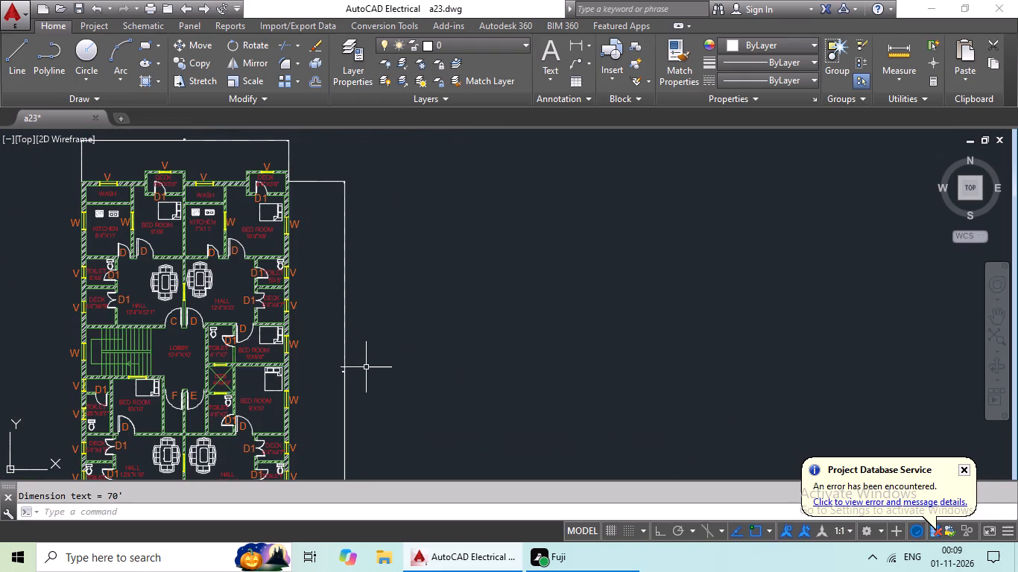
scroll(367, 366, "down", 1)
middle_click_drag(385, 352, 392, 342)
middle_click_drag(393, 342, 408, 331)
scroll(388, 356, "up", 2)
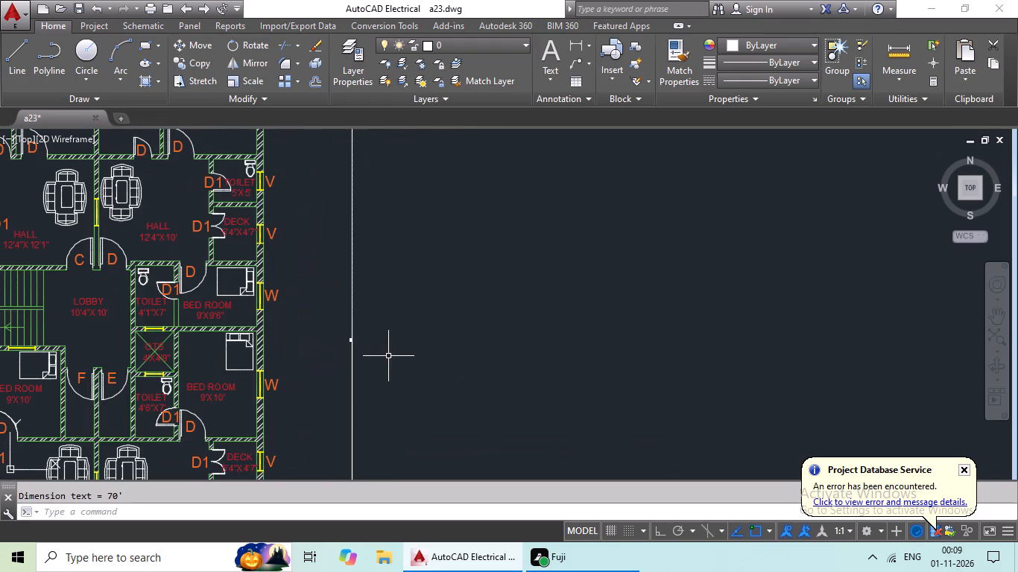
middle_click_drag(388, 356, 383, 404)
scroll(387, 398, "down", 1)
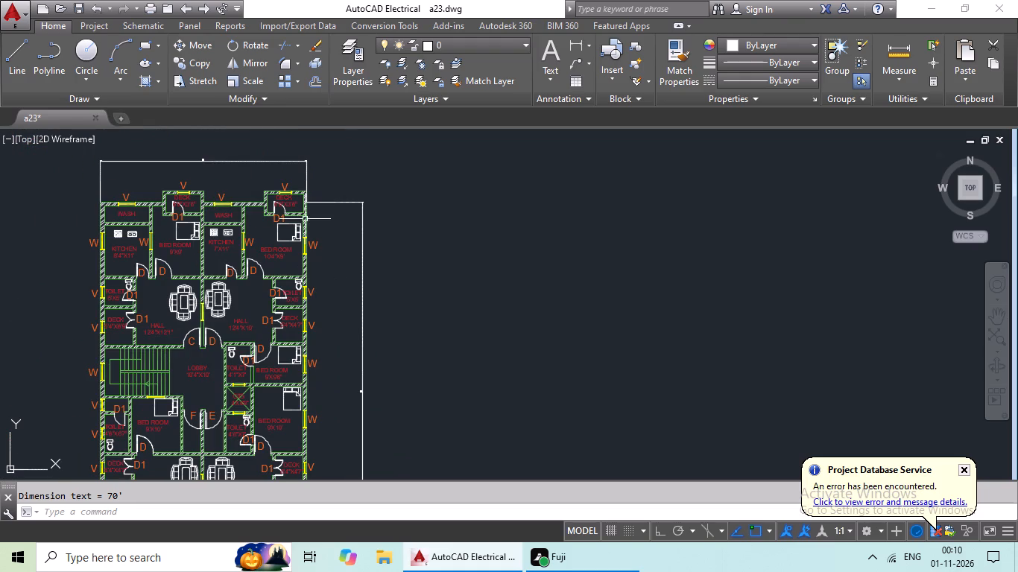
left_click(306, 165)
left_click(363, 238)
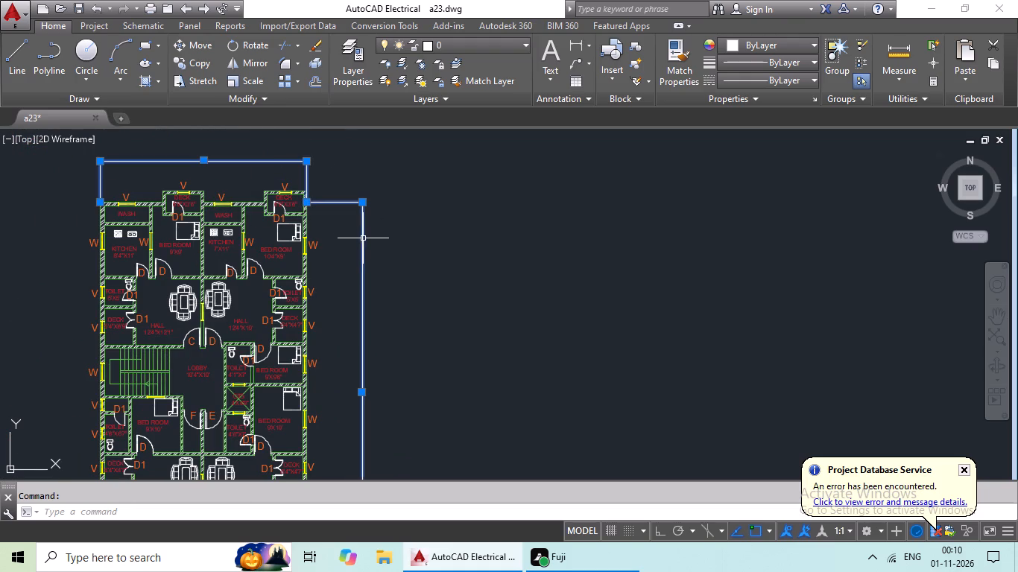
left_click(814, 42)
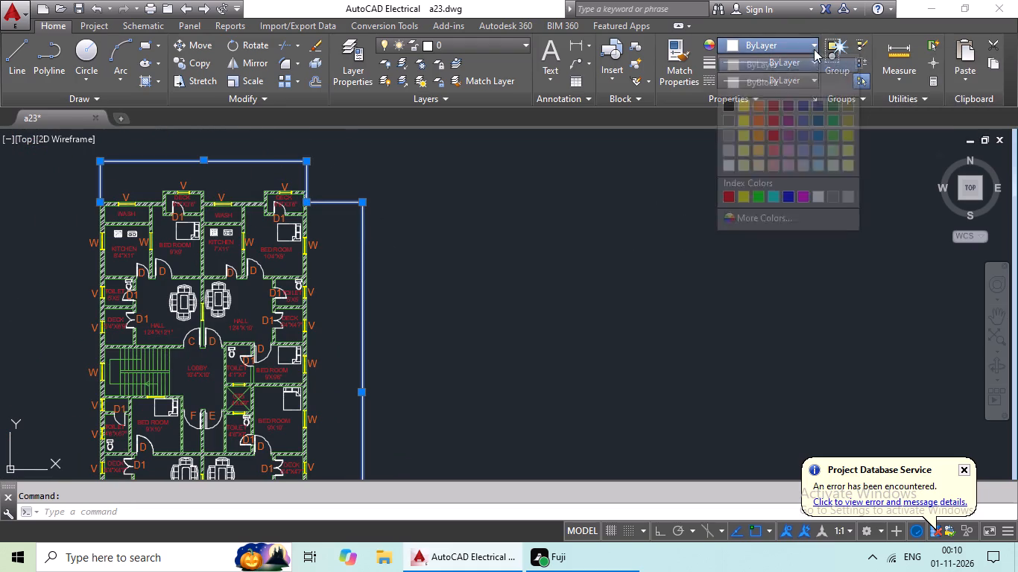
left_click(748, 193)
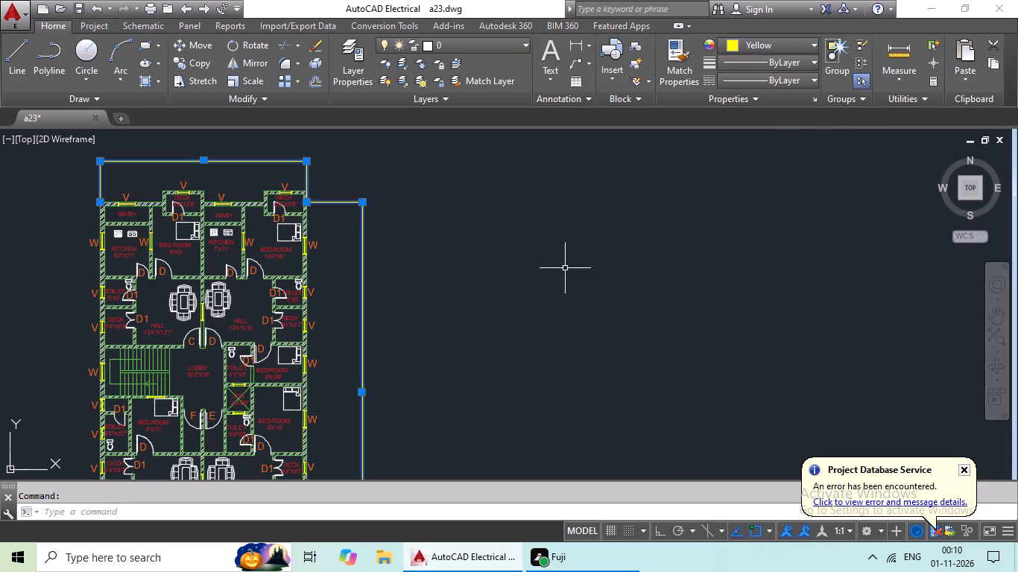
key("Escape")
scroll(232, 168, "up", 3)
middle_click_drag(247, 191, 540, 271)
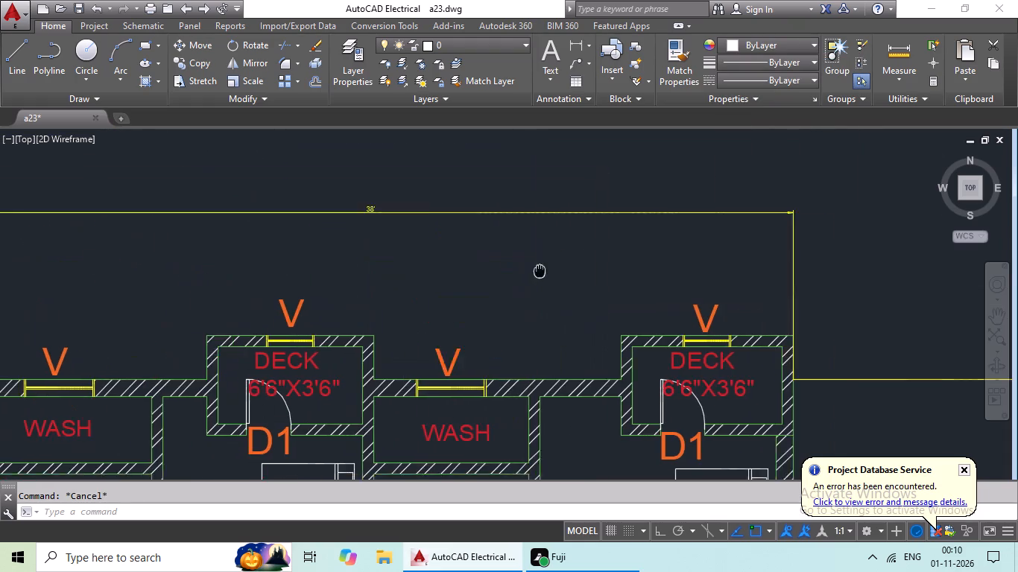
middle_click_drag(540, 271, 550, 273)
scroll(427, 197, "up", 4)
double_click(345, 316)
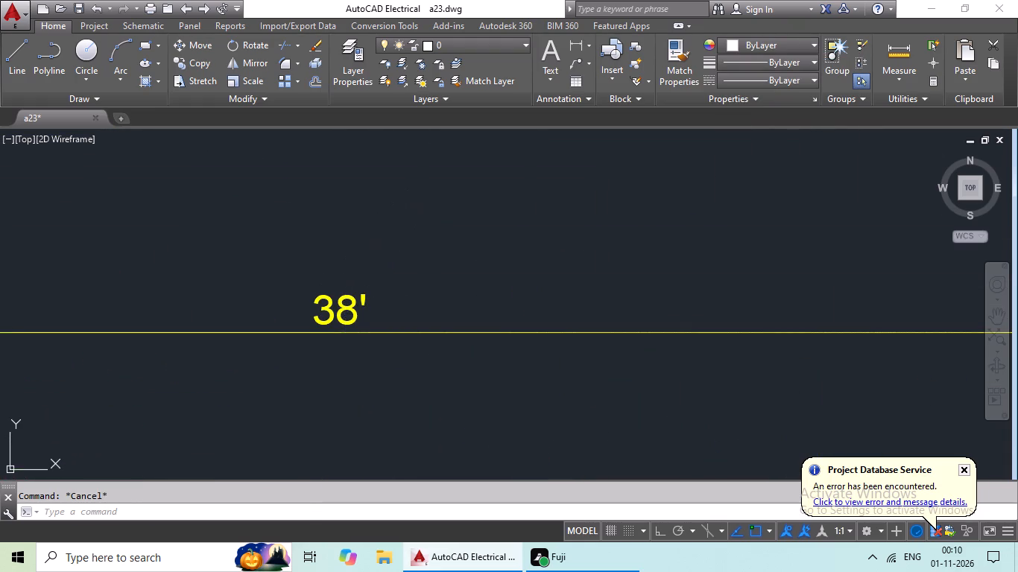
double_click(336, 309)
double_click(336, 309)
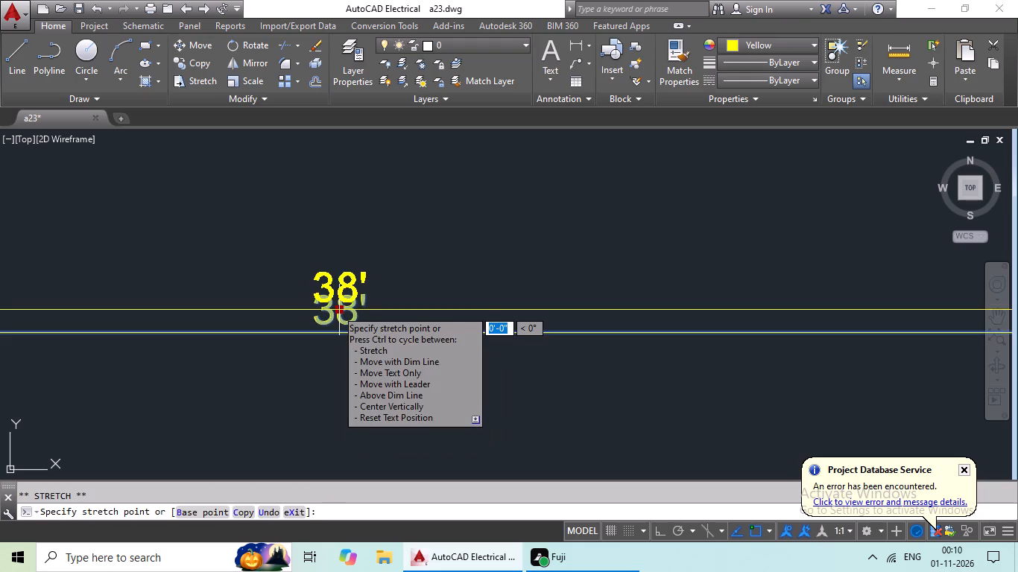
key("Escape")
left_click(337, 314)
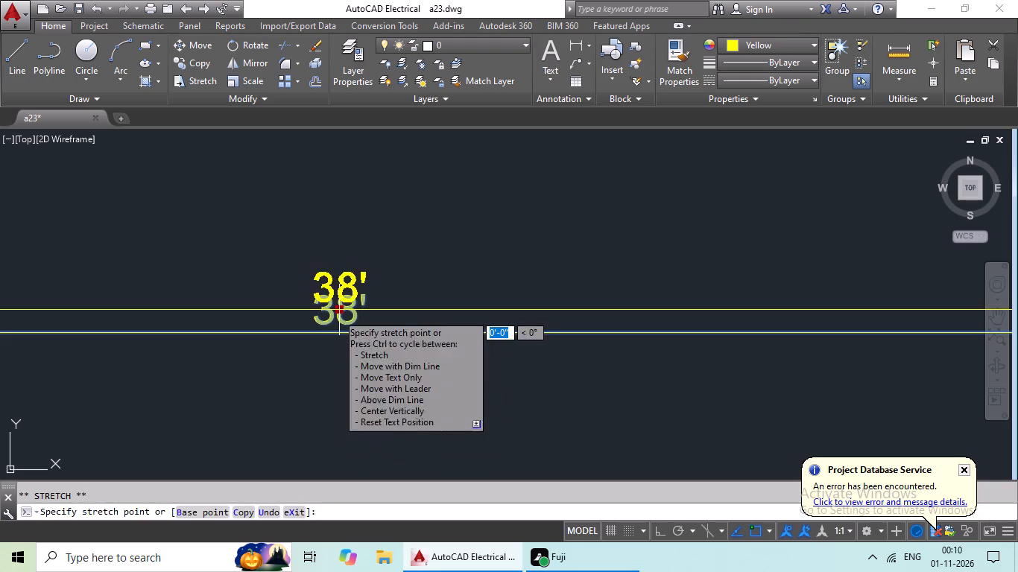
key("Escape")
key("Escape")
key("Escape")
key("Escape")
Set the text height of the overall width dimension north of the plan to 16".
double_click(347, 307)
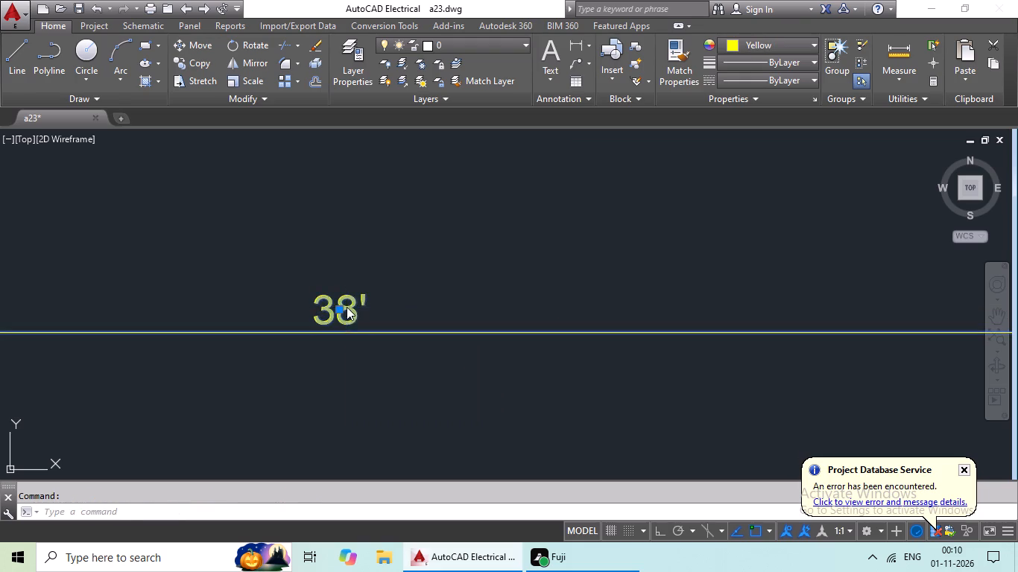
left_click(347, 307)
left_click_drag(173, 64, 164, 65)
type("16")
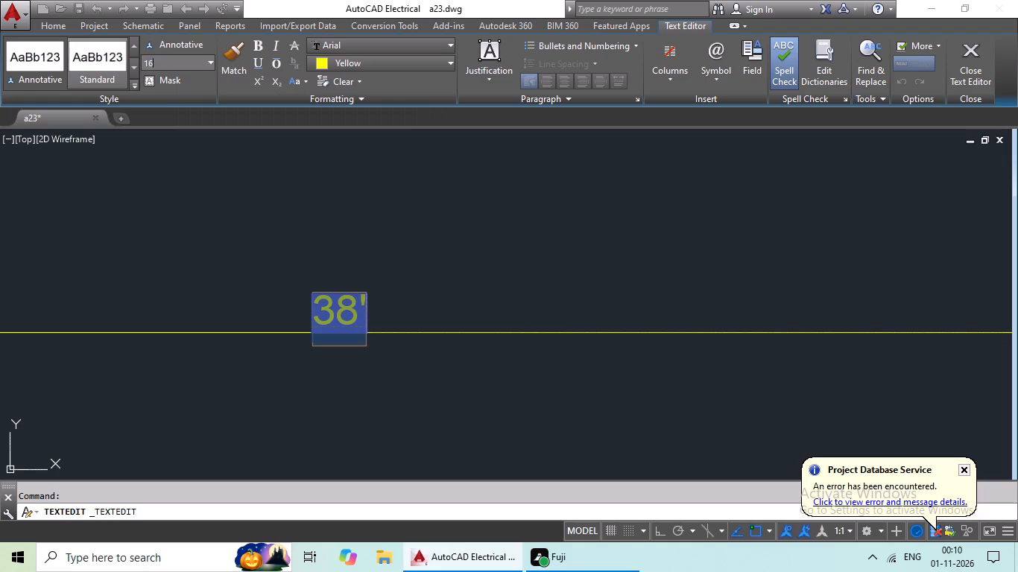
key("shift+quotedbl")
key("Return")
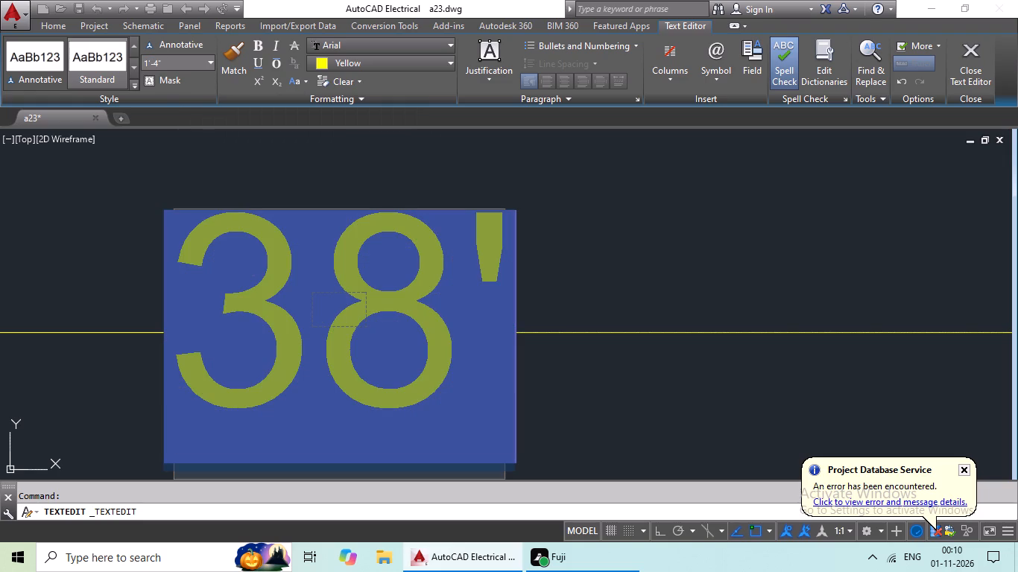
left_click(572, 224)
scroll(571, 234, "down", 3)
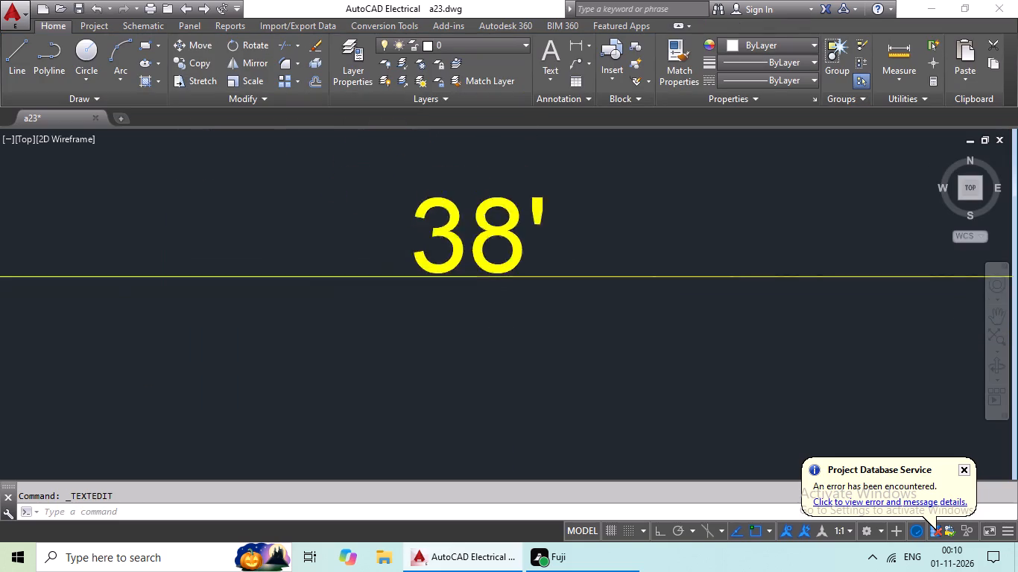
scroll(566, 246, "down", 5)
middle_click_drag(603, 282, 310, 177)
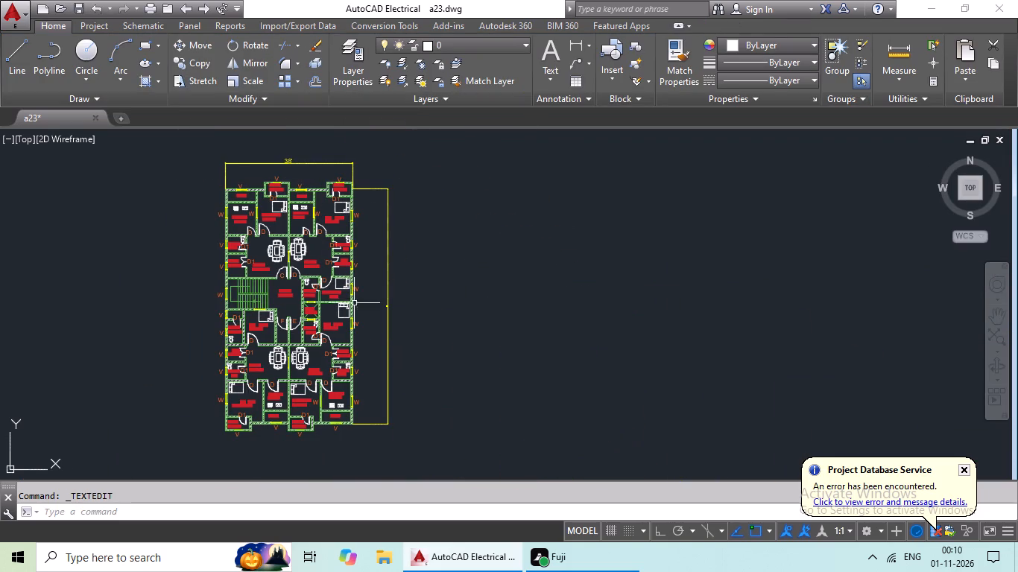
Set the text height of the vertical overall dimension east of the plan to 1'-4".
scroll(391, 276, "up", 3)
scroll(365, 421, "up", 3)
scroll(388, 318, "up", 2)
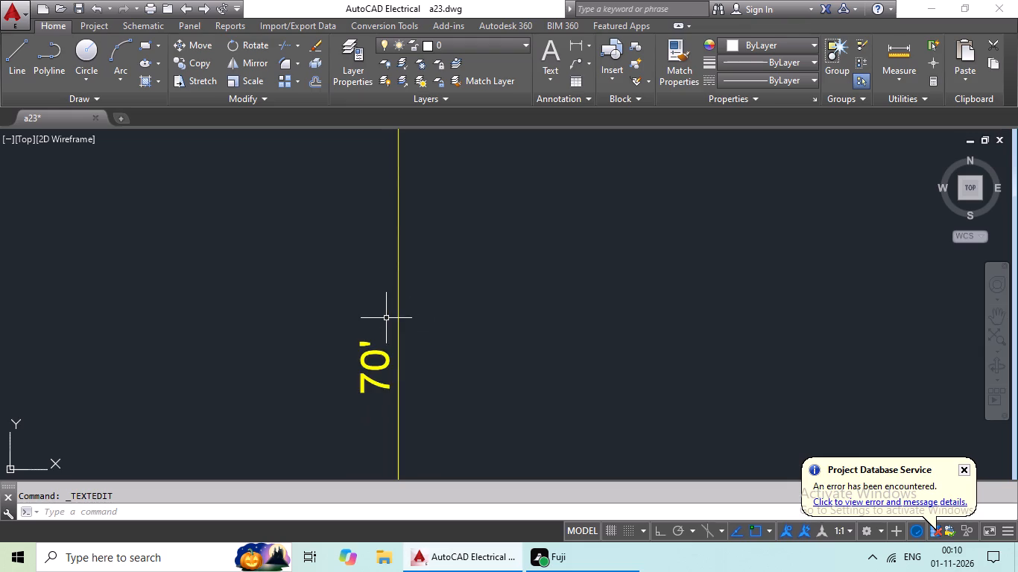
double_click(371, 387)
double_click(356, 377)
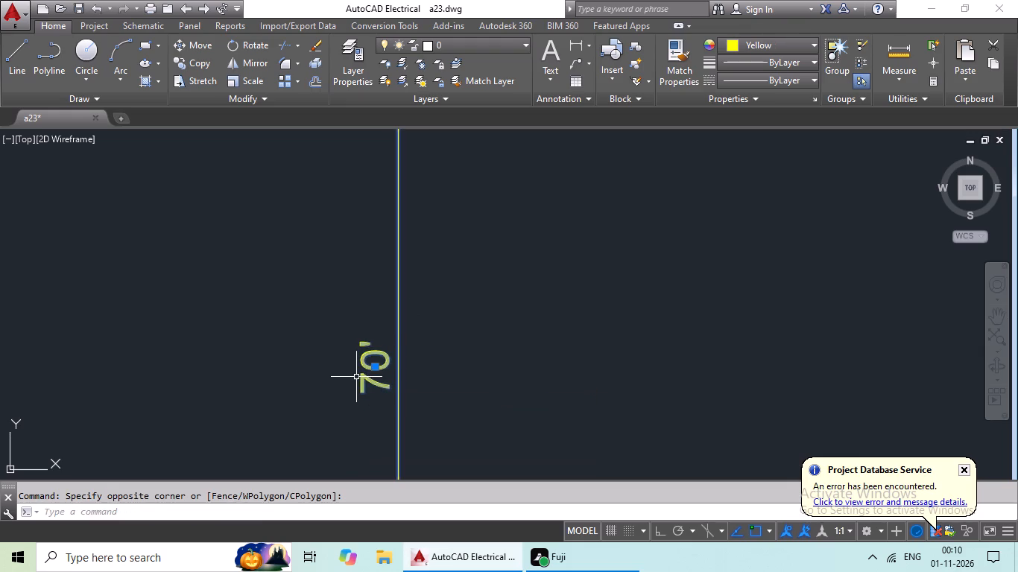
left_click(356, 377)
triple_click(382, 384)
left_click(373, 384)
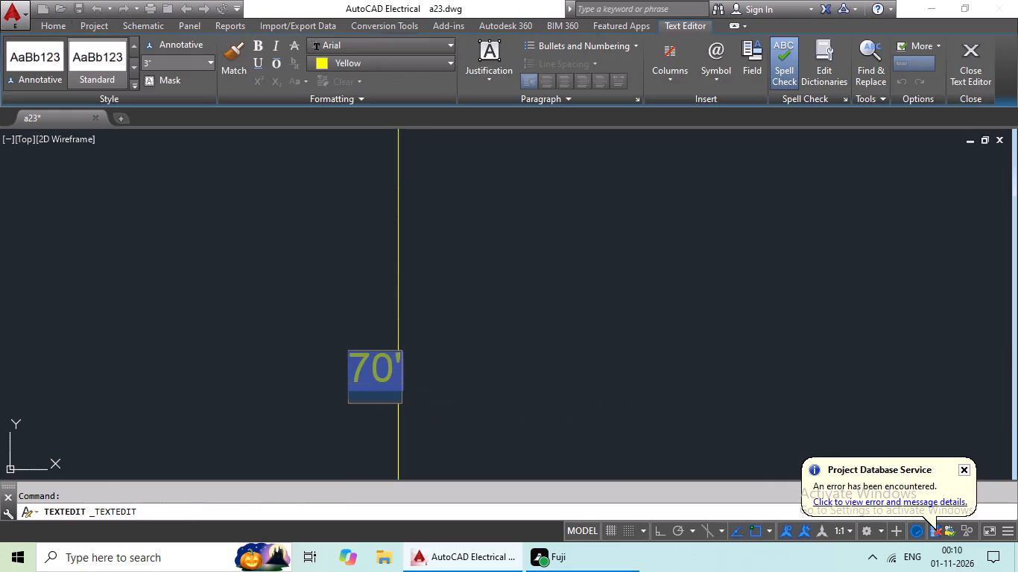
left_click(212, 60)
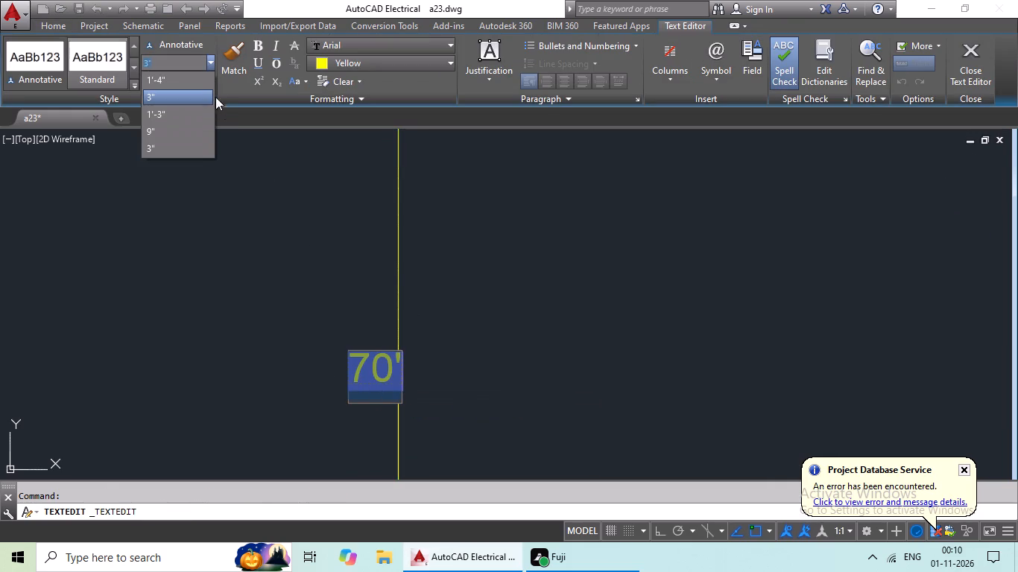
left_click(171, 80)
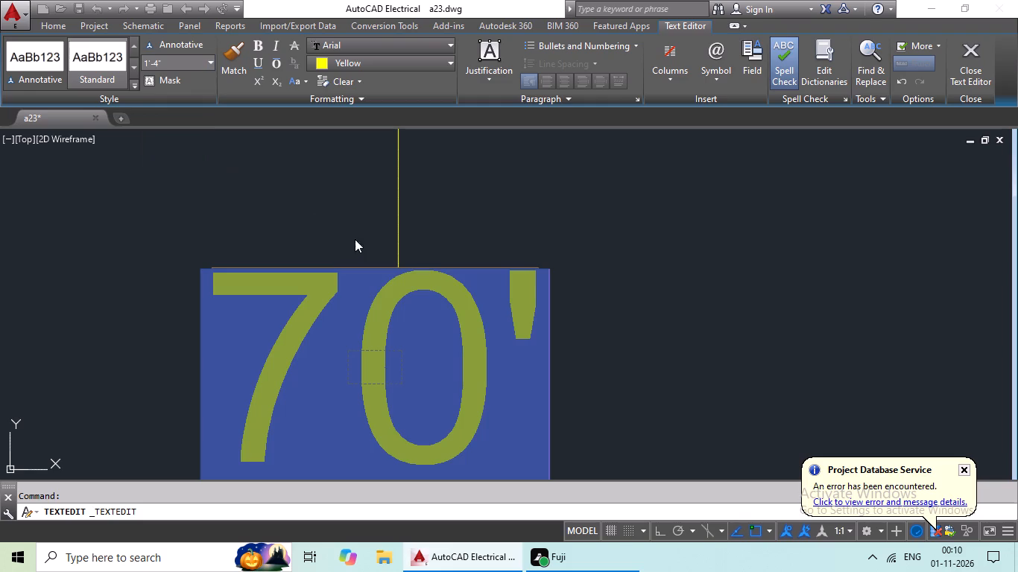
left_click(607, 295)
scroll(600, 283, "down", 6)
middle_click_drag(608, 293, 453, 301)
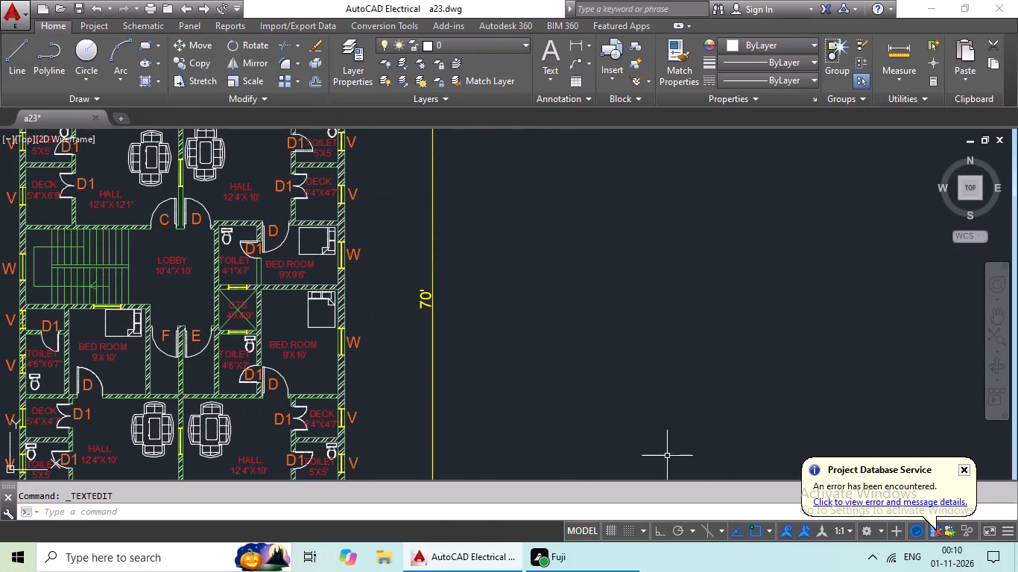
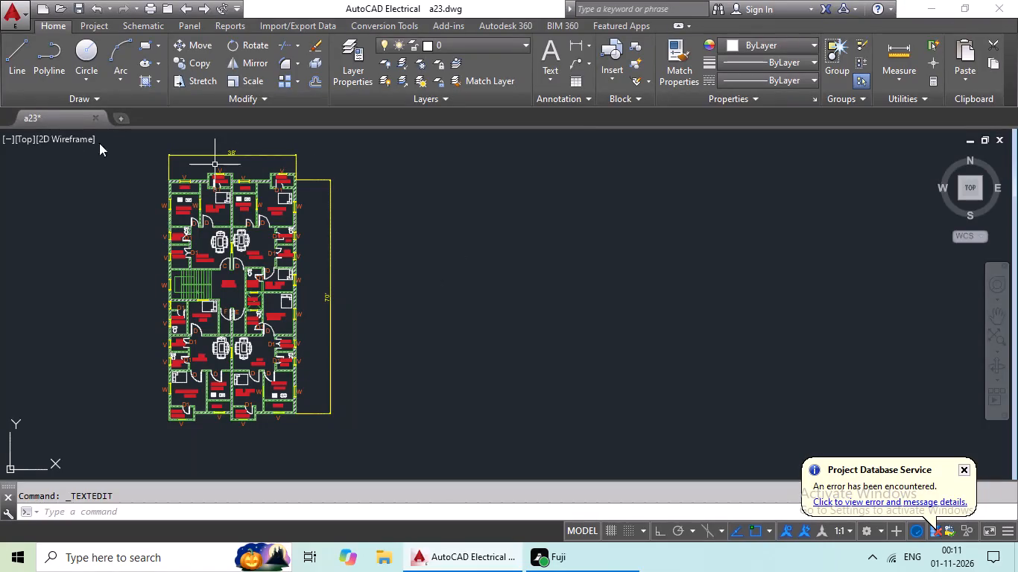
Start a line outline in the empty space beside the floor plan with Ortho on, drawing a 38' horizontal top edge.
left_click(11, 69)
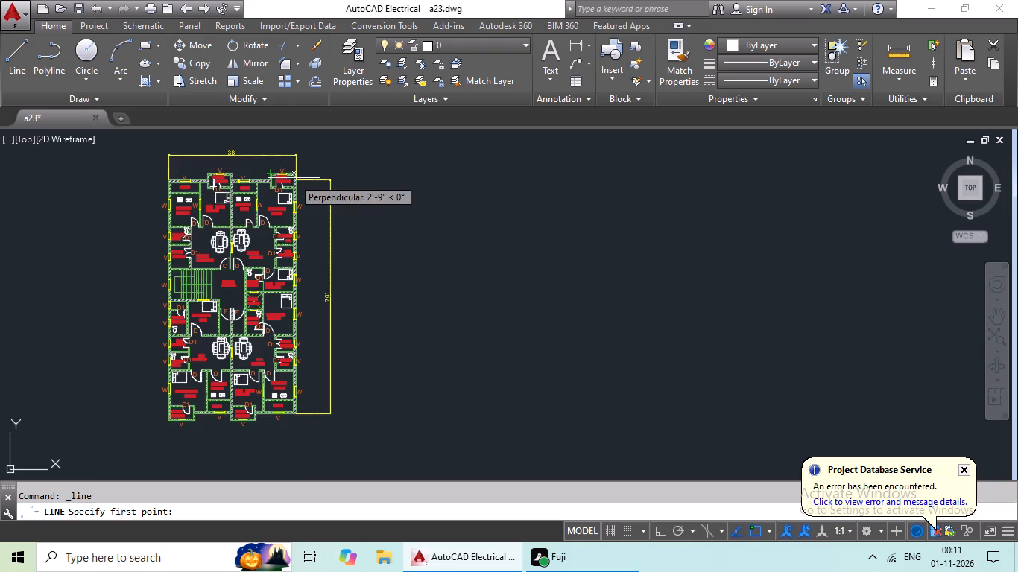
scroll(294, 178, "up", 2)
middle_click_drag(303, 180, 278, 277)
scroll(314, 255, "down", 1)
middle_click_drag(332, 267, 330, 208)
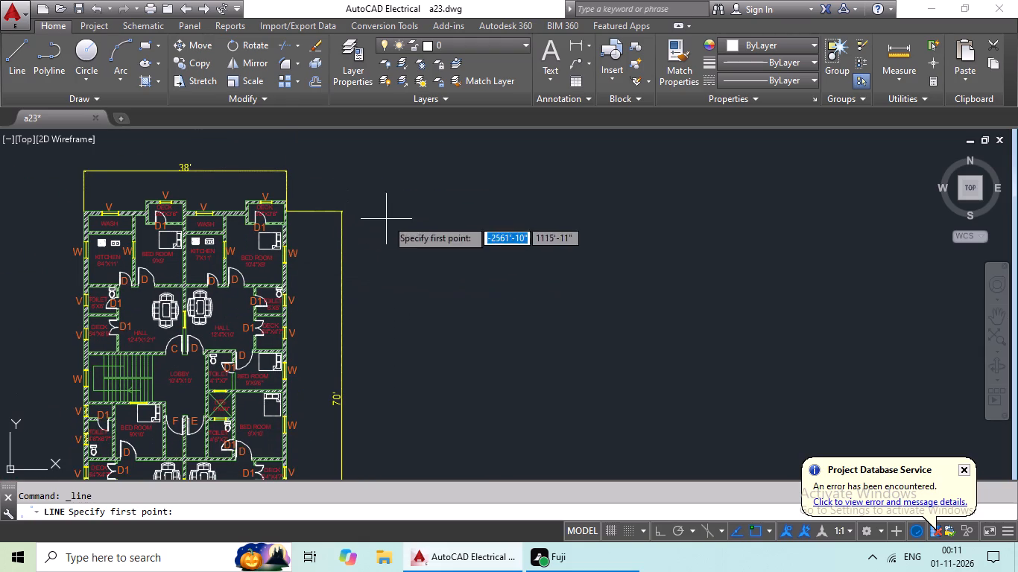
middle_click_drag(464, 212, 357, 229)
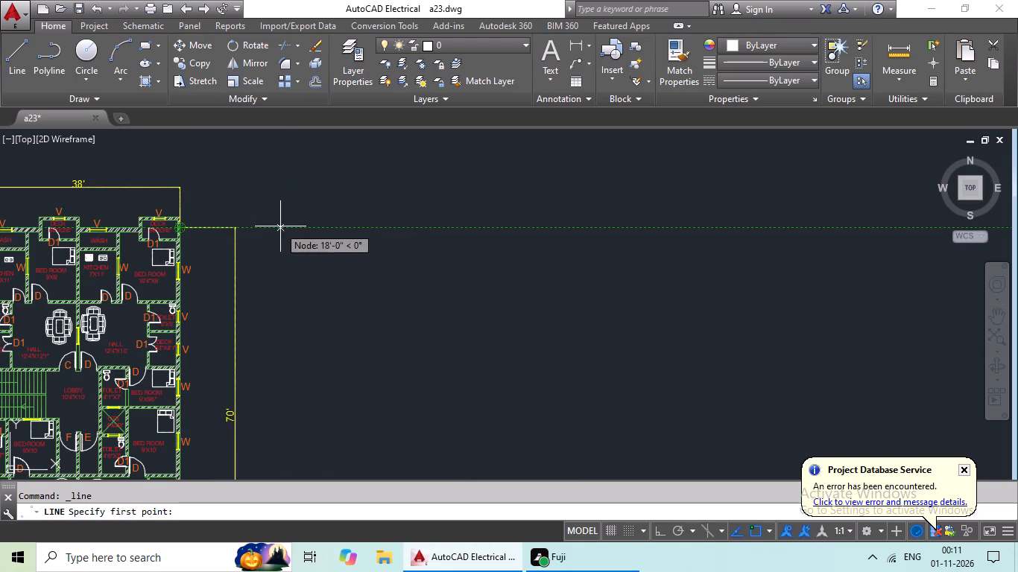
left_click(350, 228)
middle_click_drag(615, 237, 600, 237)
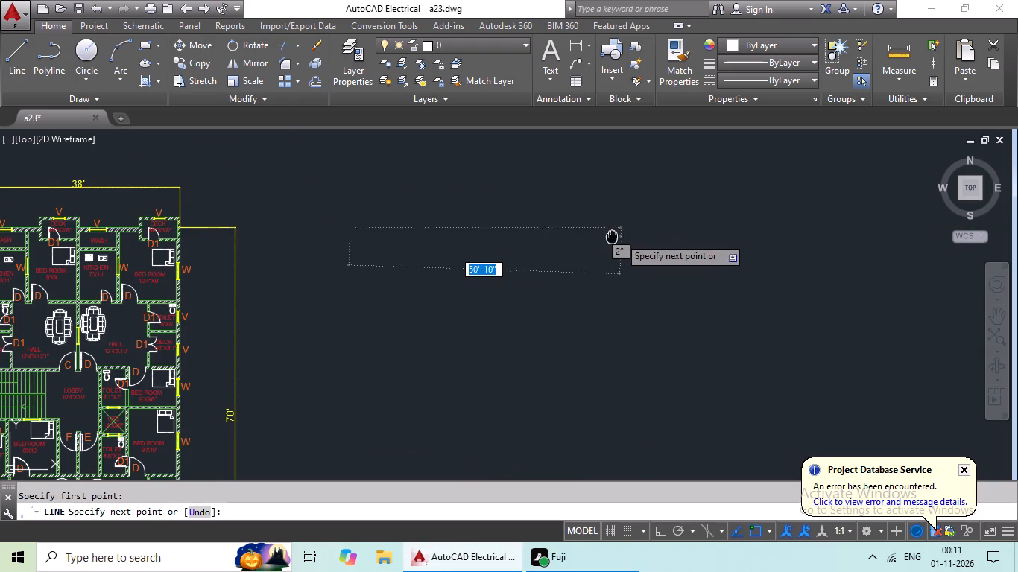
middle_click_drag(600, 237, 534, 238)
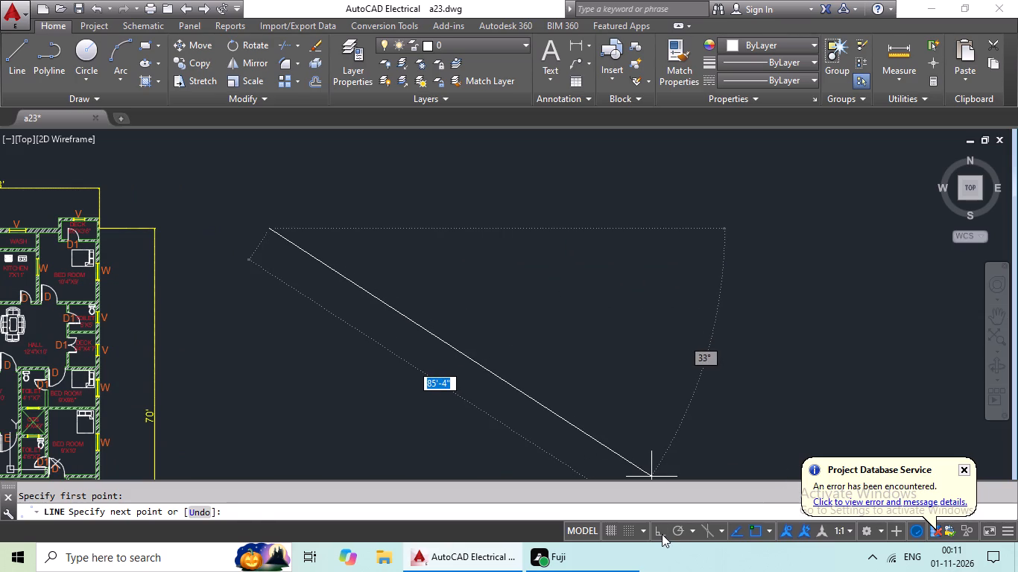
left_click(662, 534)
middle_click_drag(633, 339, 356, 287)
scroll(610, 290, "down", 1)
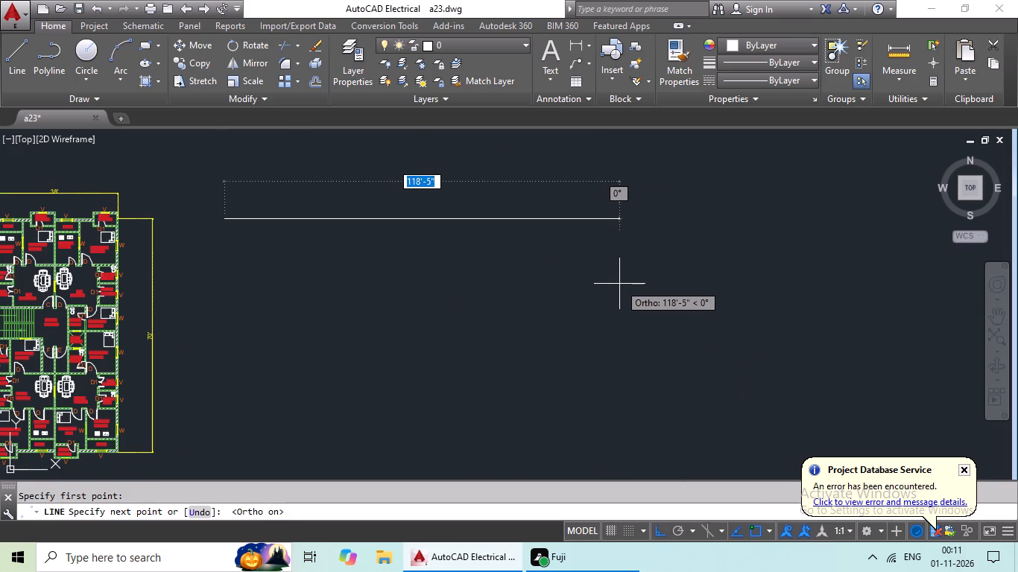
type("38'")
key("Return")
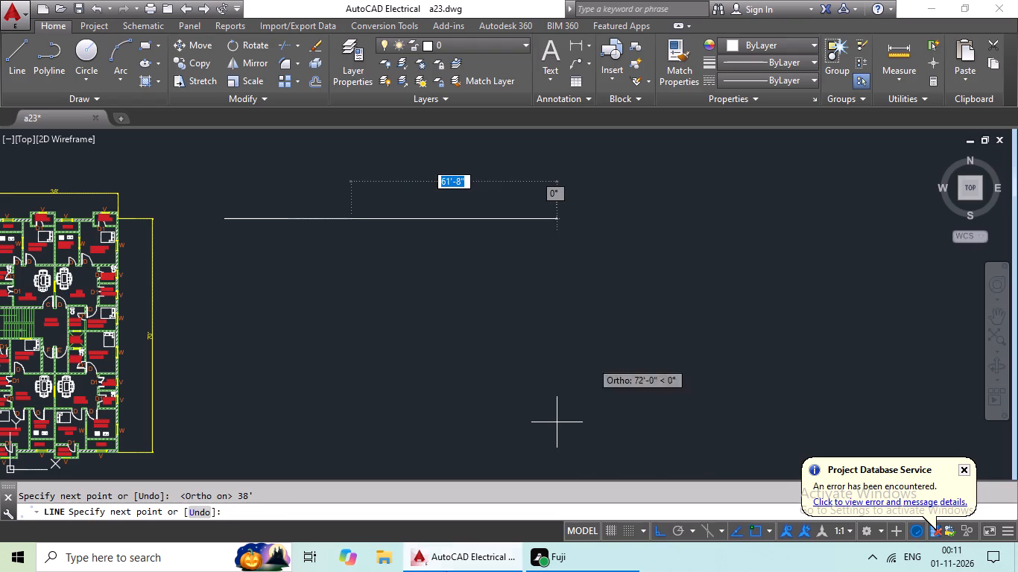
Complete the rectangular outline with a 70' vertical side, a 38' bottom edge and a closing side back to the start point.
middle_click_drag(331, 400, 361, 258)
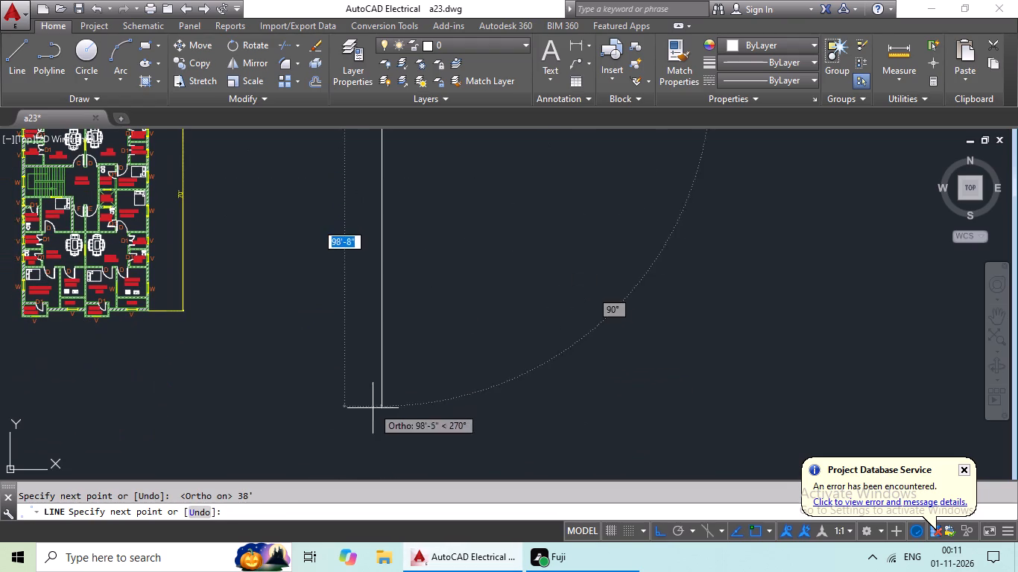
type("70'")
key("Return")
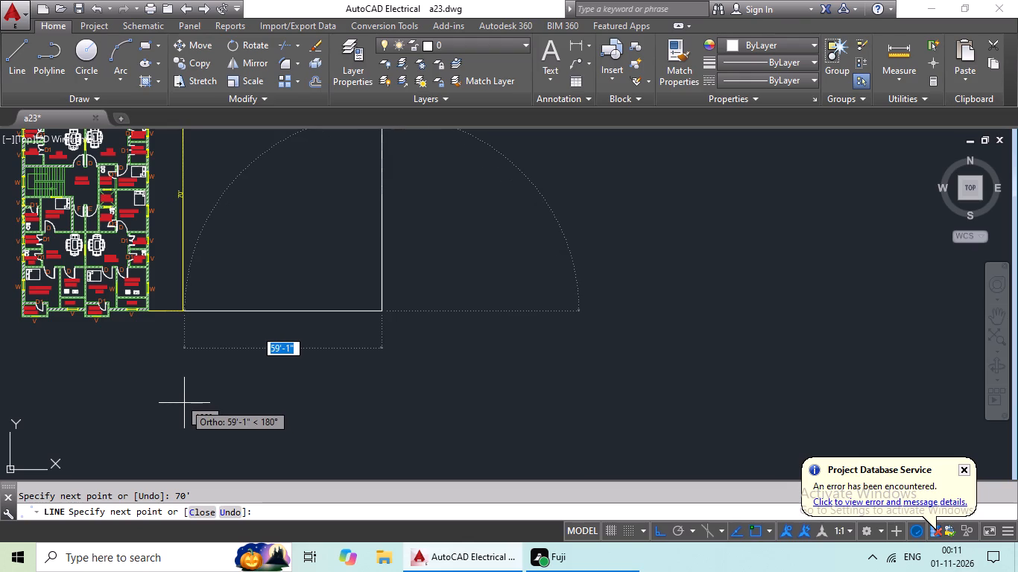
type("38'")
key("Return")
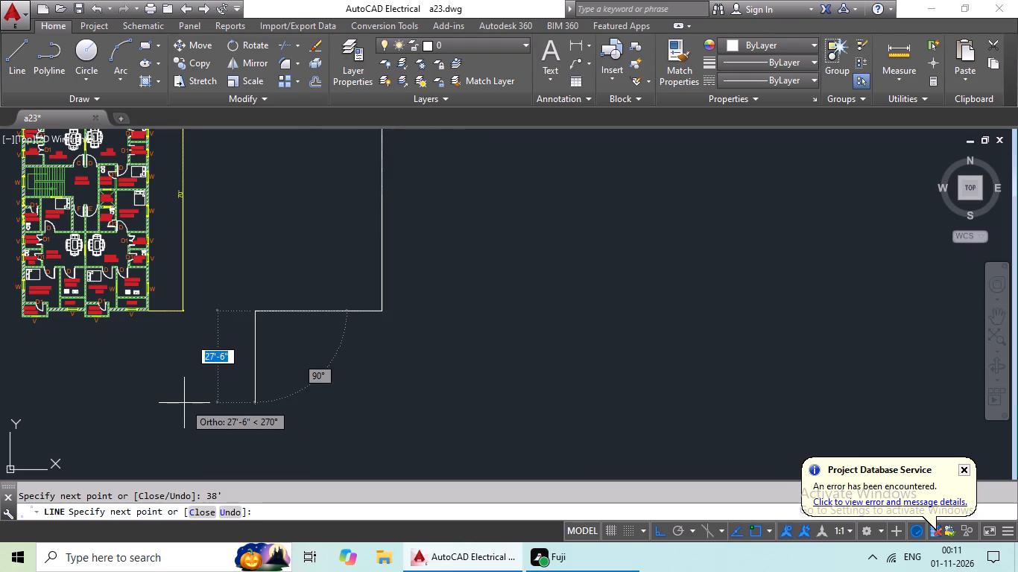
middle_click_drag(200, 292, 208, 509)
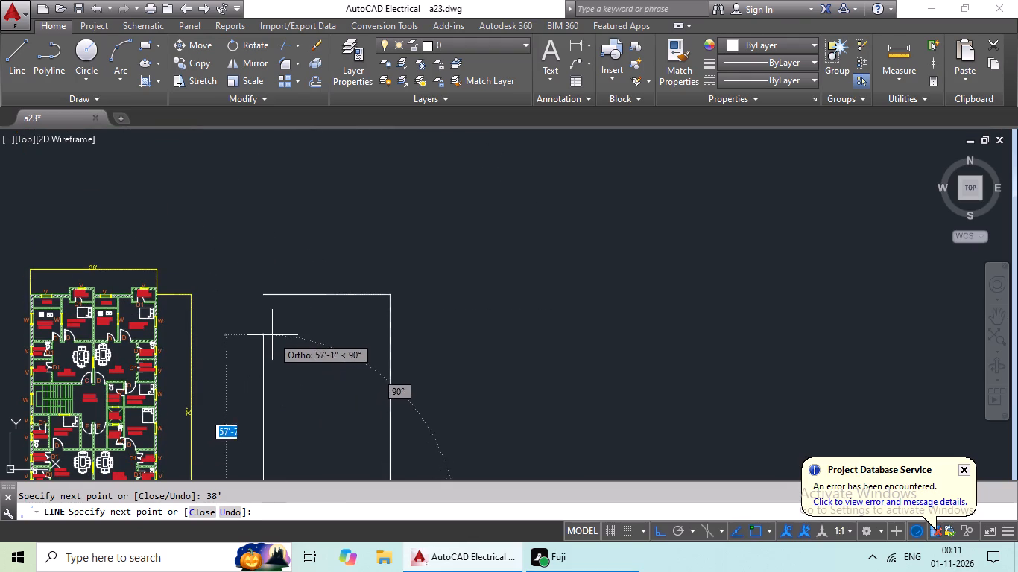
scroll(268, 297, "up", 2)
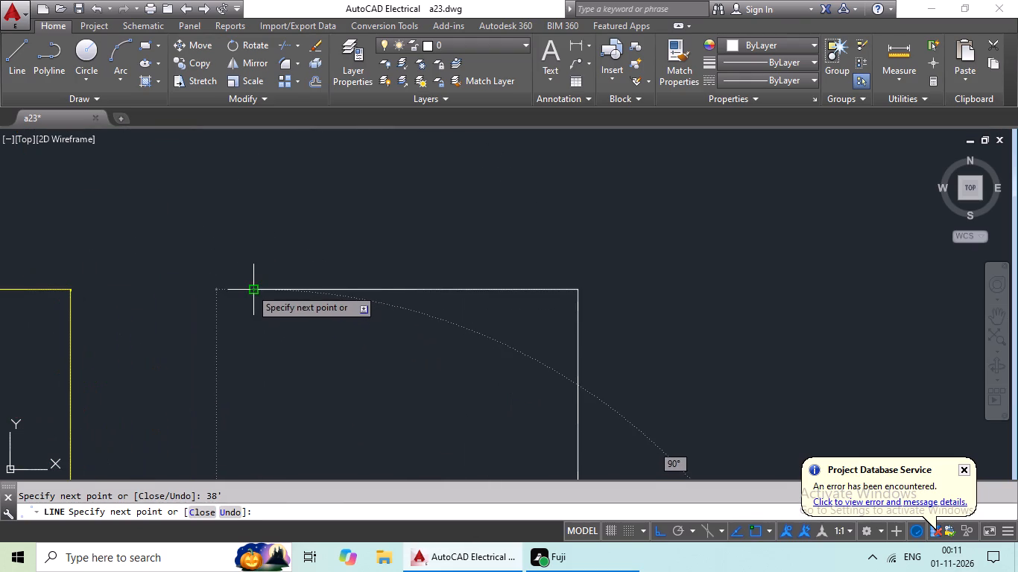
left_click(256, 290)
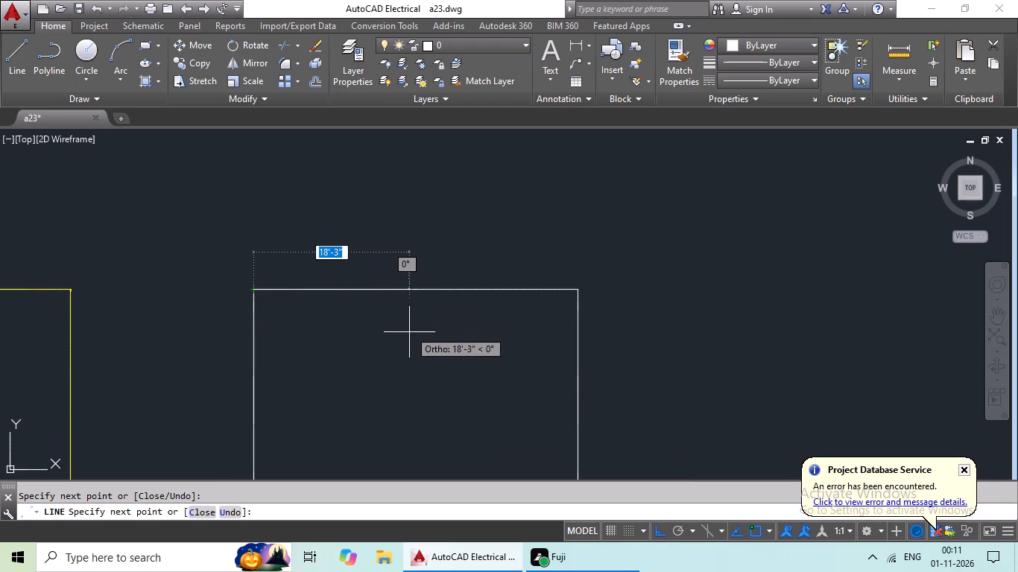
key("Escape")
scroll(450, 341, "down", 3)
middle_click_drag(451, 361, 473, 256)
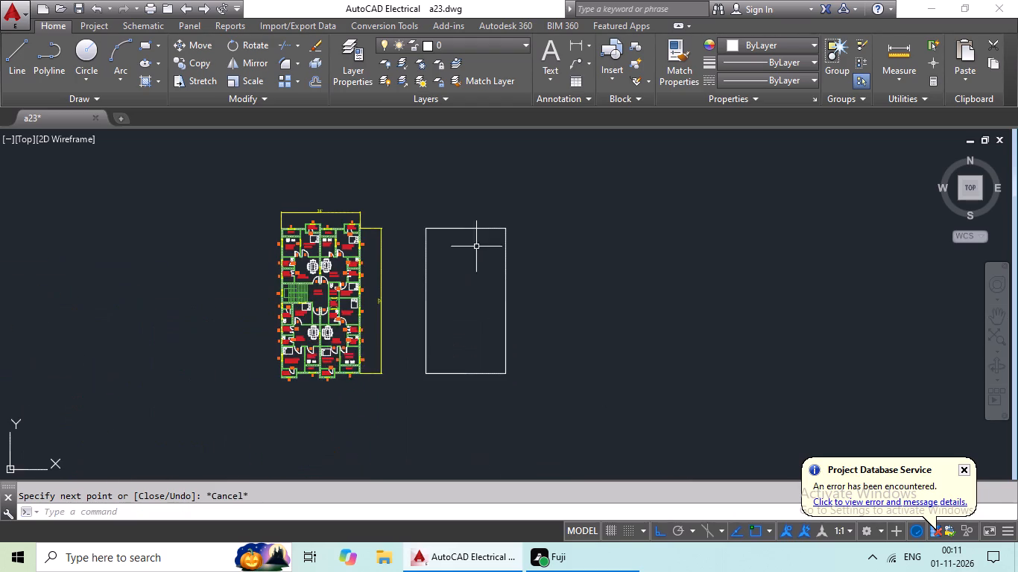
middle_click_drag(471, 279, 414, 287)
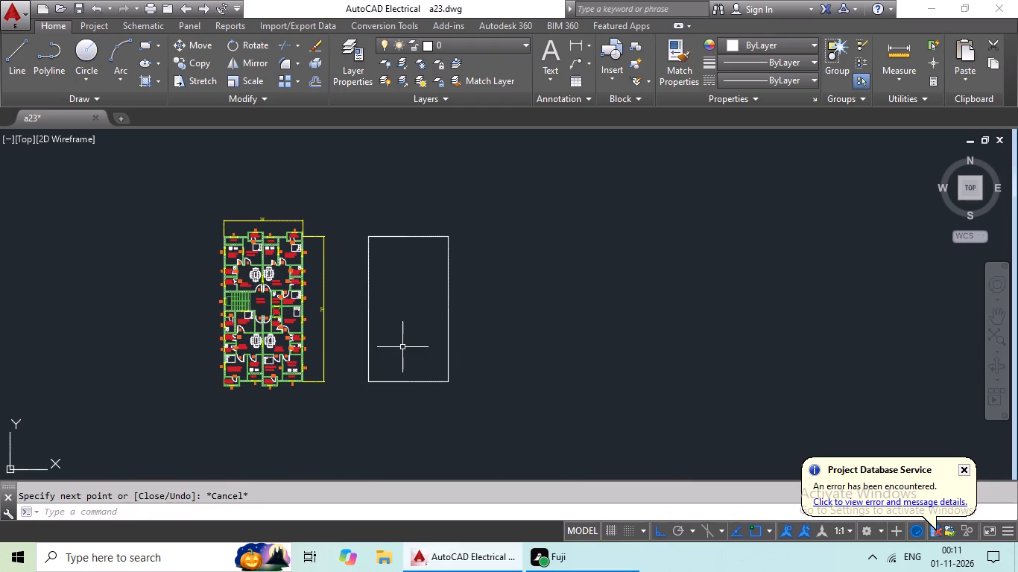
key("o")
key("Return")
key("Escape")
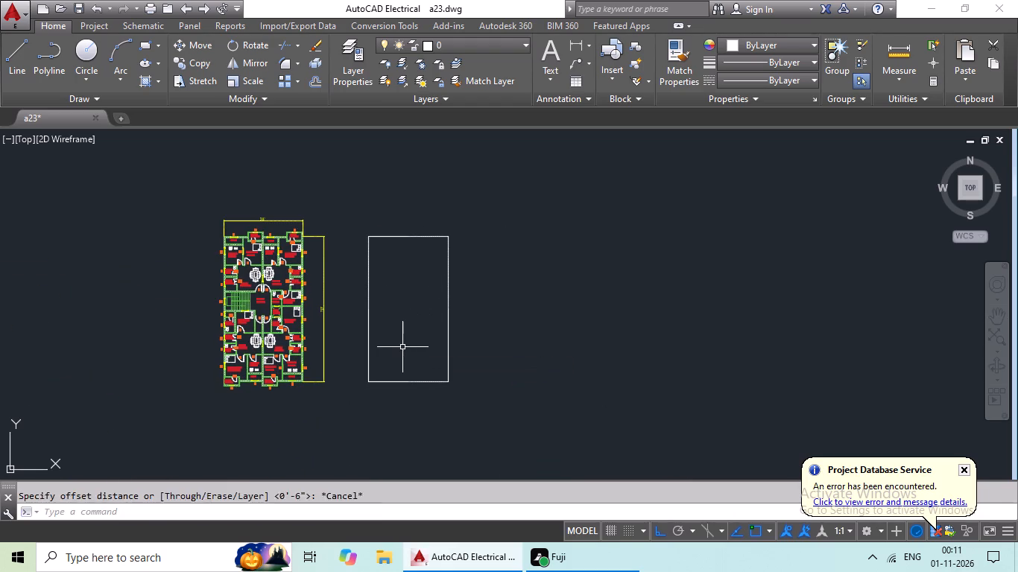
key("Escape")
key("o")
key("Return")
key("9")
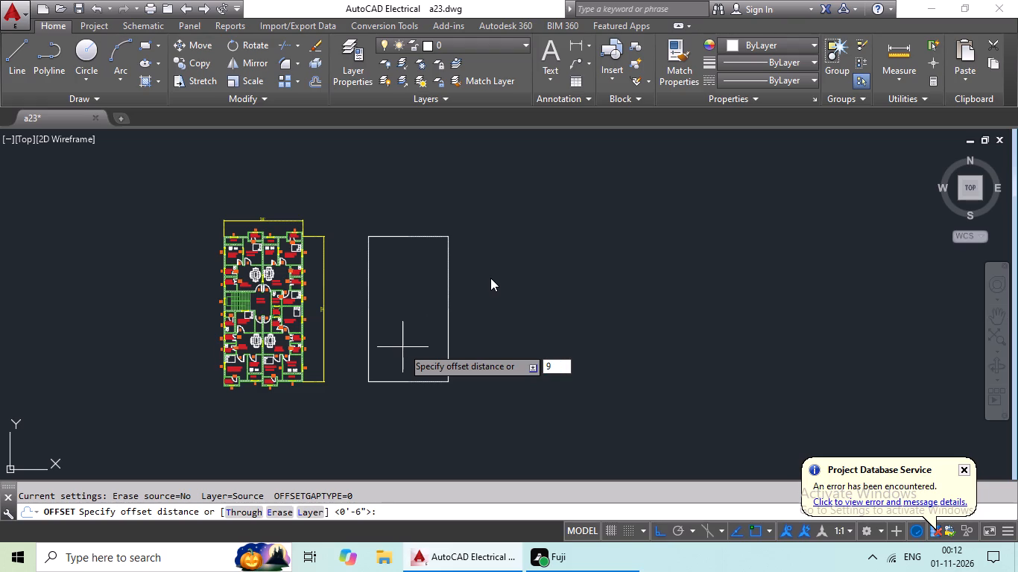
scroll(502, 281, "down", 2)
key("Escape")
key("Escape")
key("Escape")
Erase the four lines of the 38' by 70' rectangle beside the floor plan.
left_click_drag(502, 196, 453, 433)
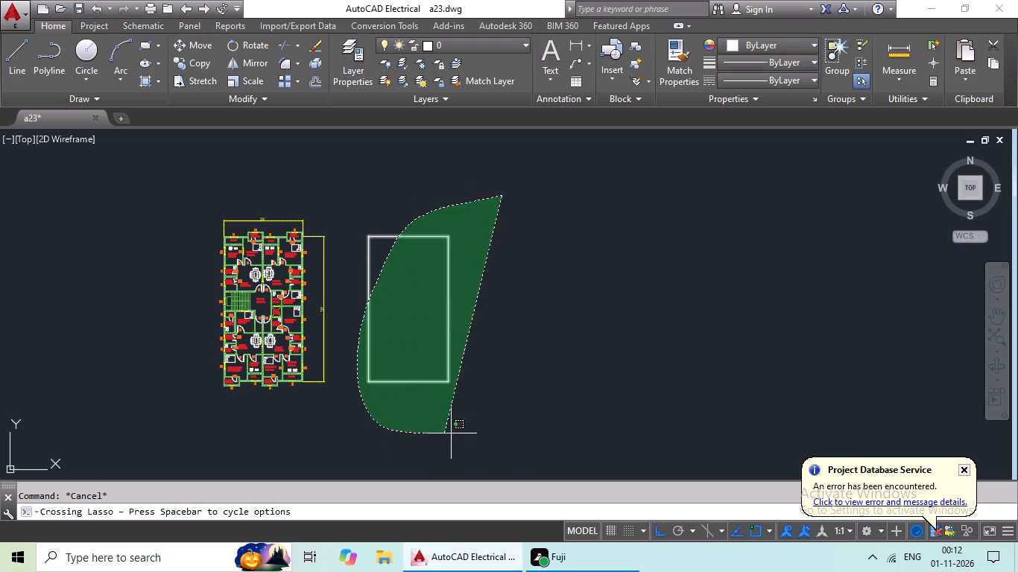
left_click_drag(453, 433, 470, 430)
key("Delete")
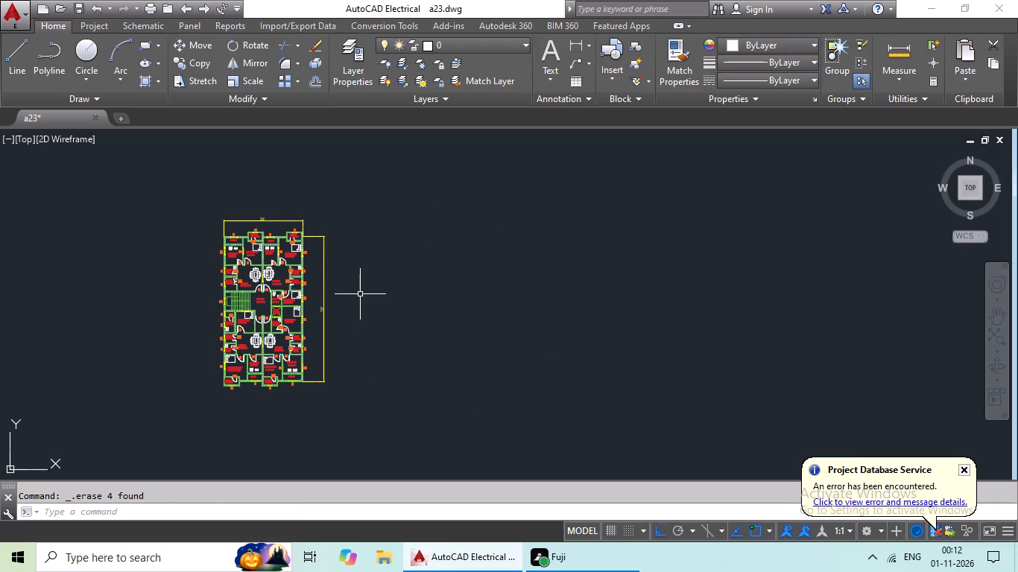
Add the multiline text FIRST FLOOR PLAN in magenta with 1'-4" height in the empty space beside the floor plan.
left_click(548, 69)
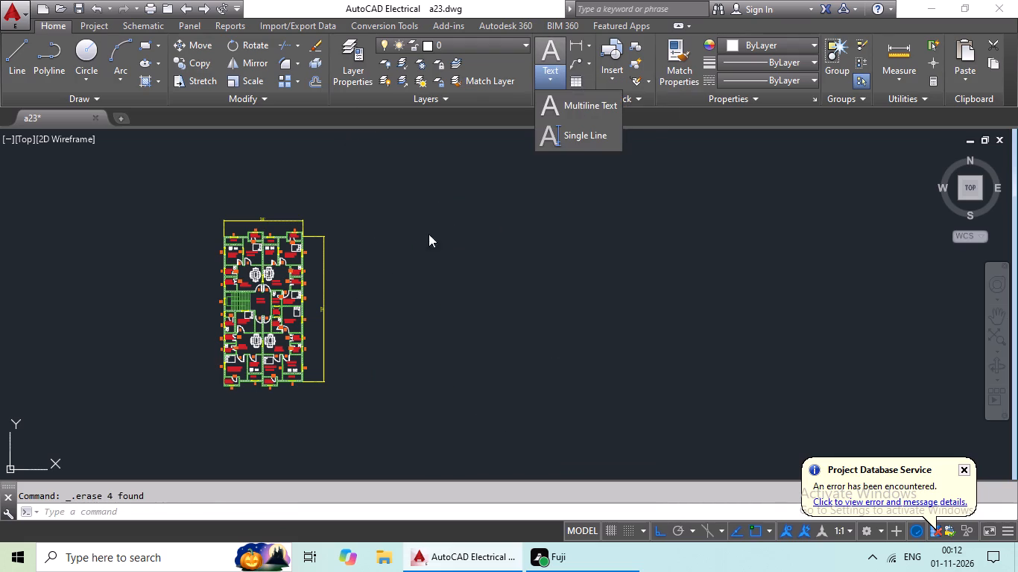
left_click(576, 109)
left_click(423, 228)
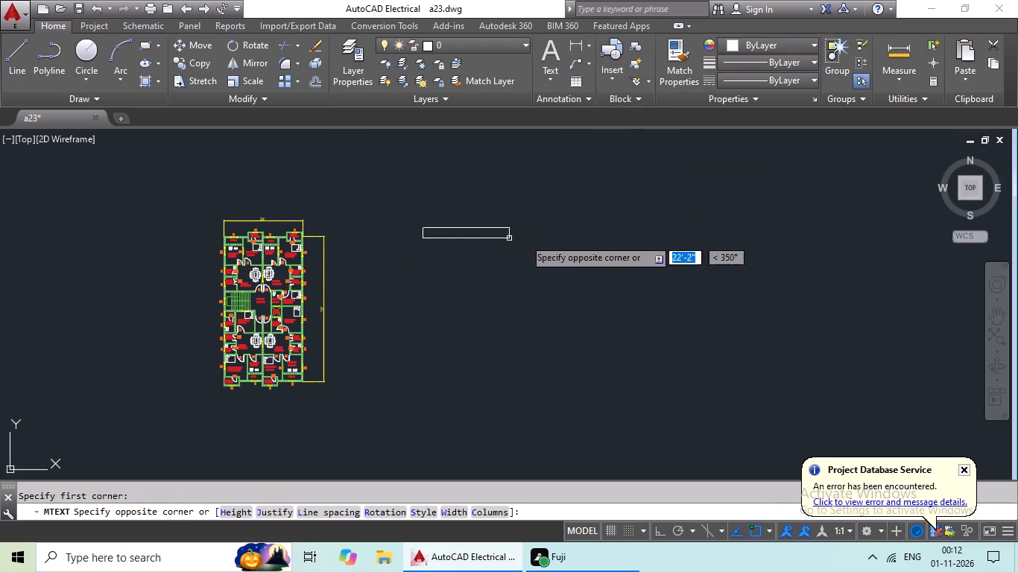
left_click(733, 272)
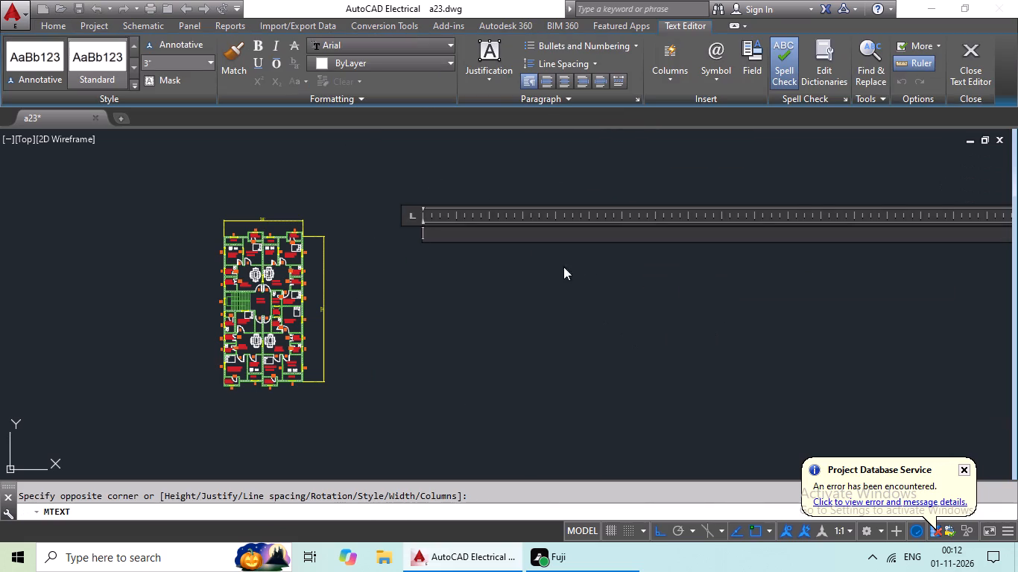
left_click(446, 65)
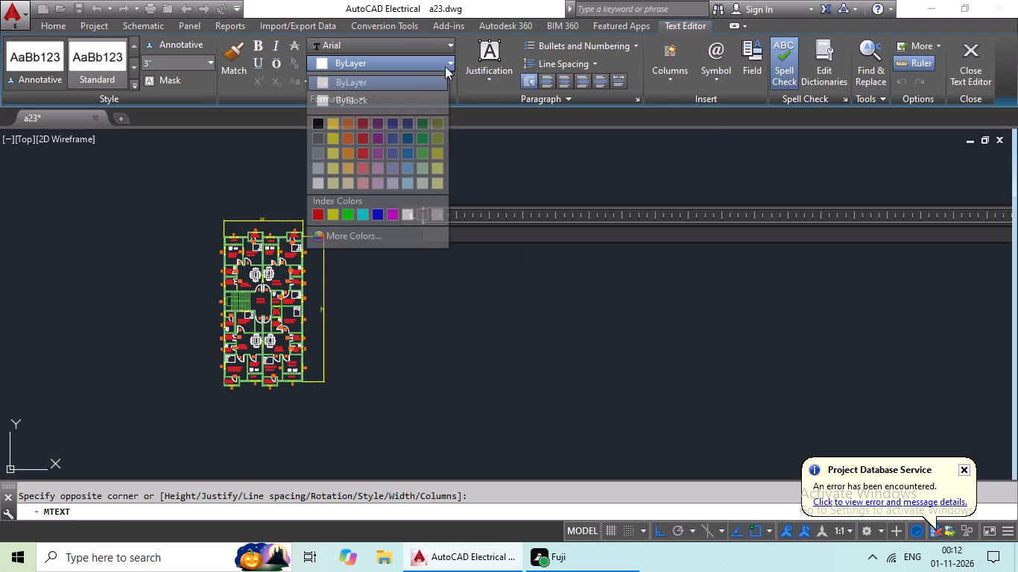
left_click(394, 213)
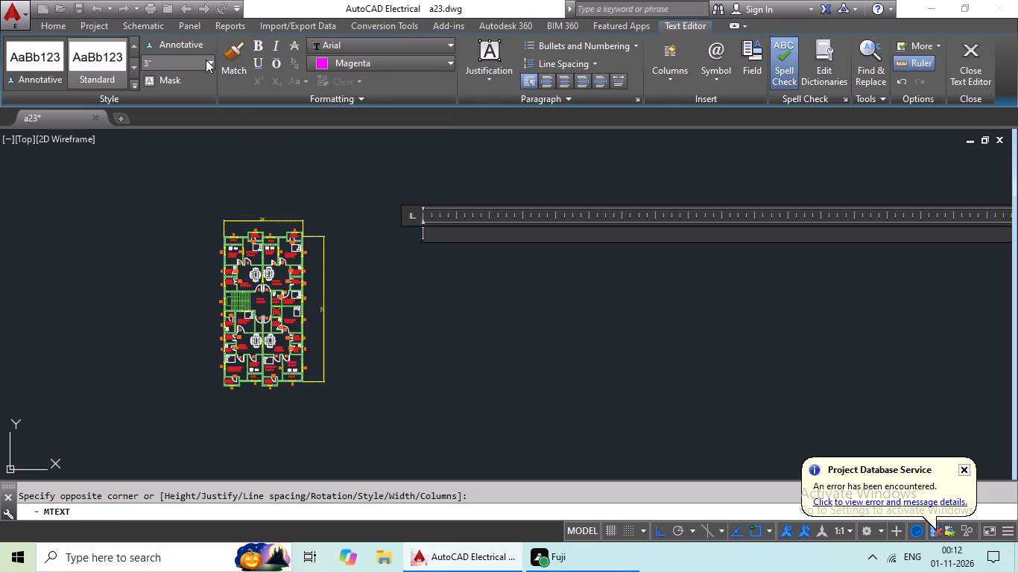
left_click(206, 60)
left_click(210, 57)
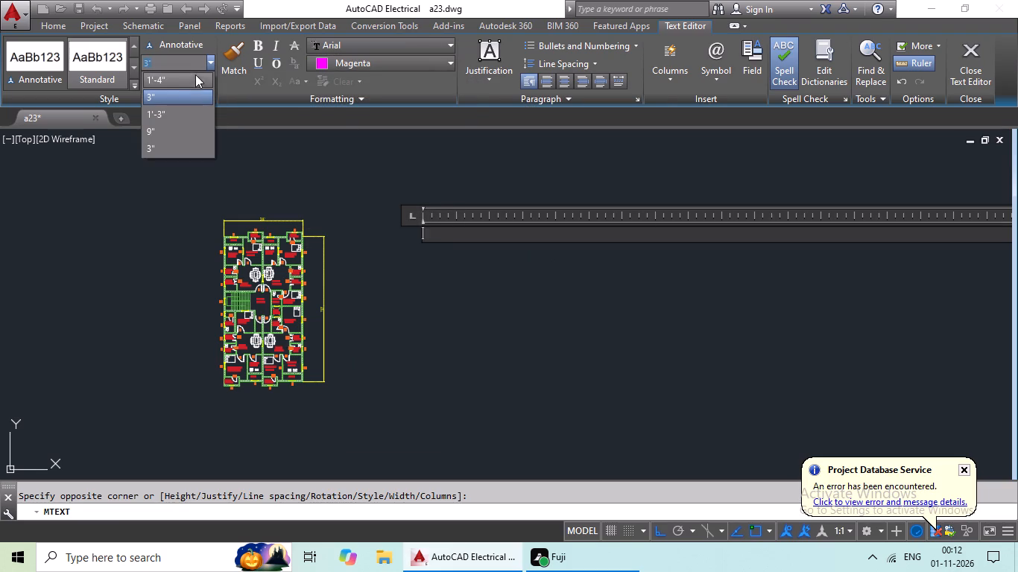
left_click(181, 74)
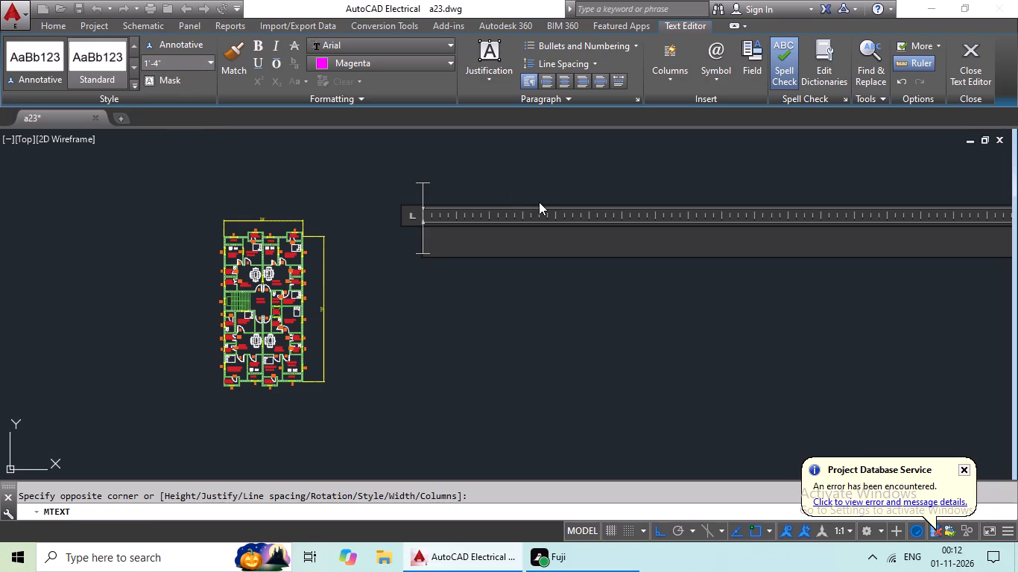
type("FI")
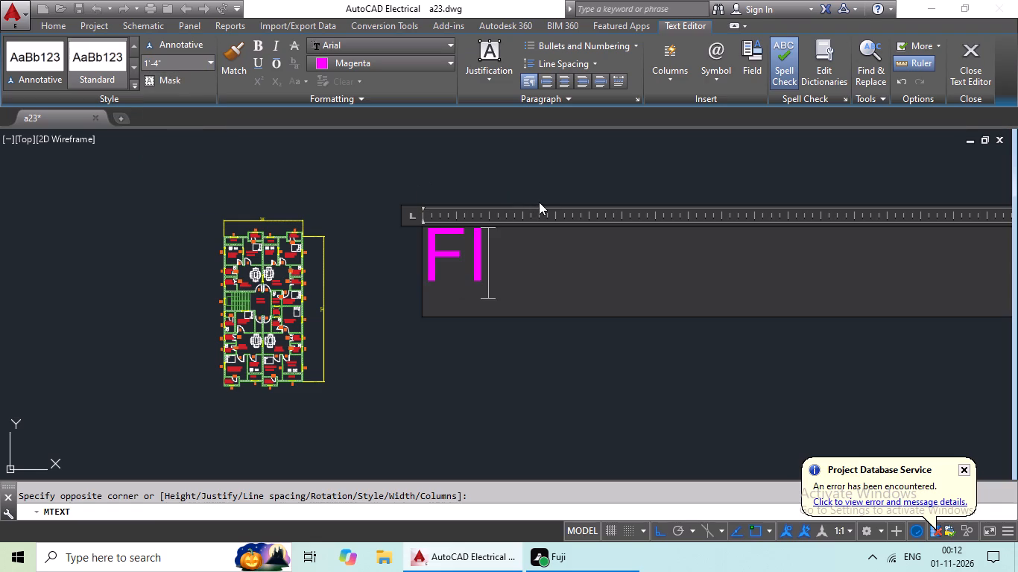
type("RST")
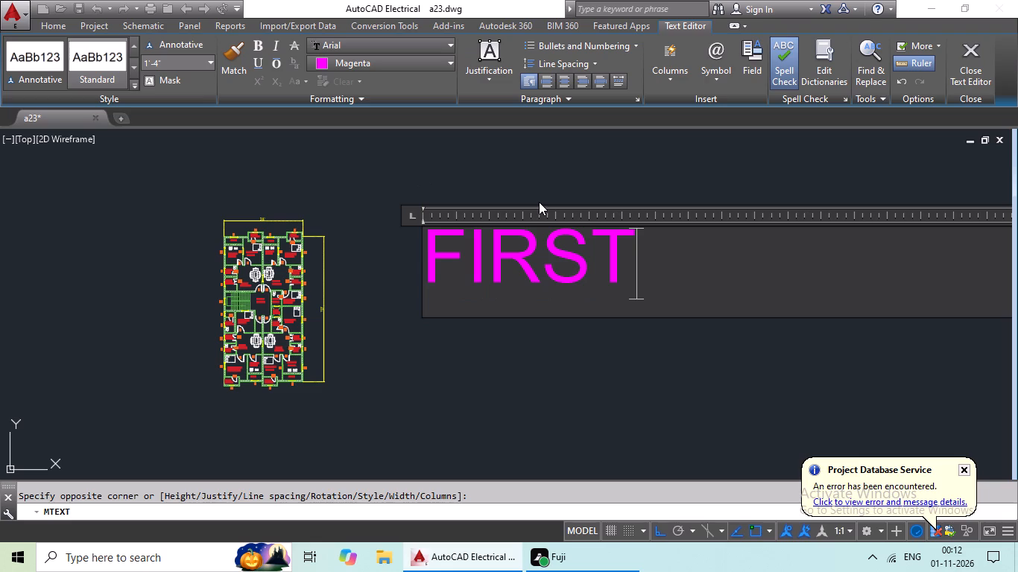
key("space")
type("FLOOR")
key("shift+space")
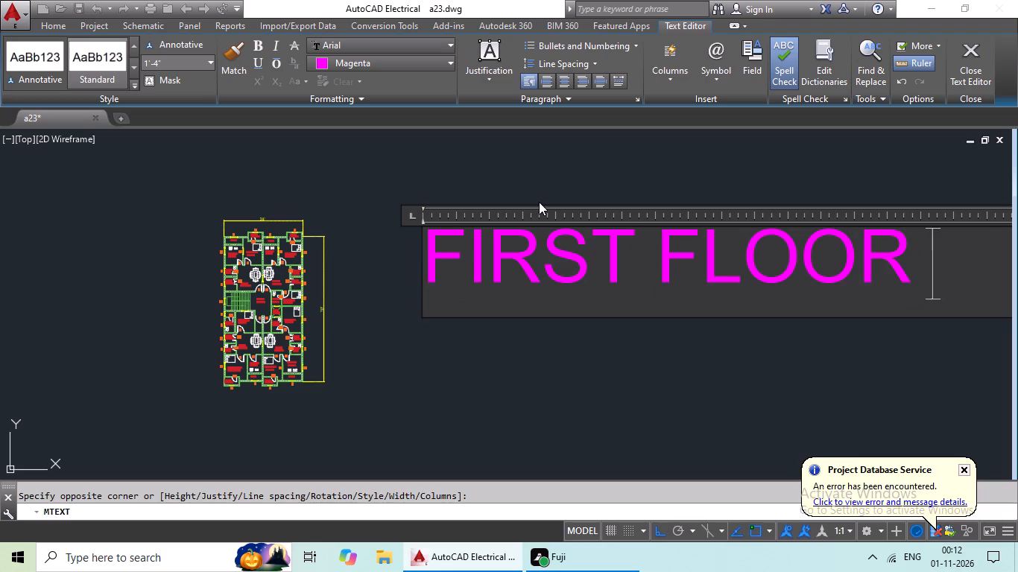
type("PLAN")
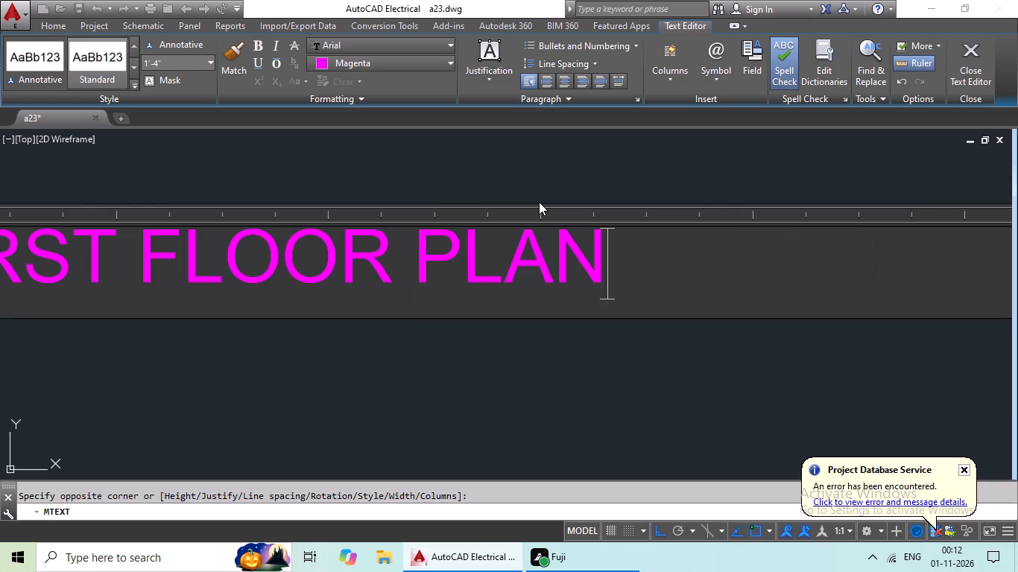
left_click(698, 366)
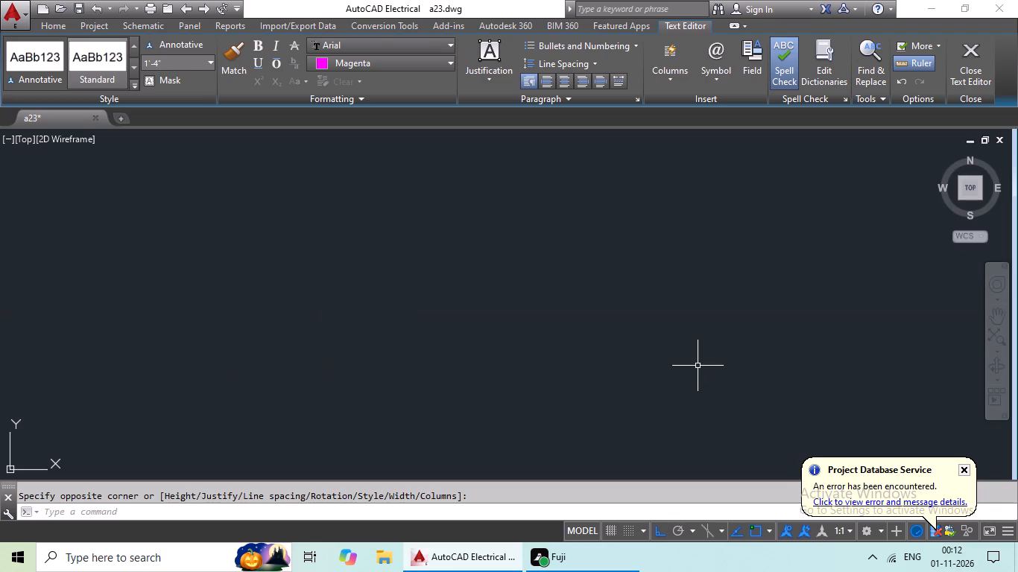
Copy the FIRST FLOOR PLAN text and paste it centred just below the floor plan's lower edge.
scroll(806, 370, "down", 2)
scroll(554, 337, "down", 2)
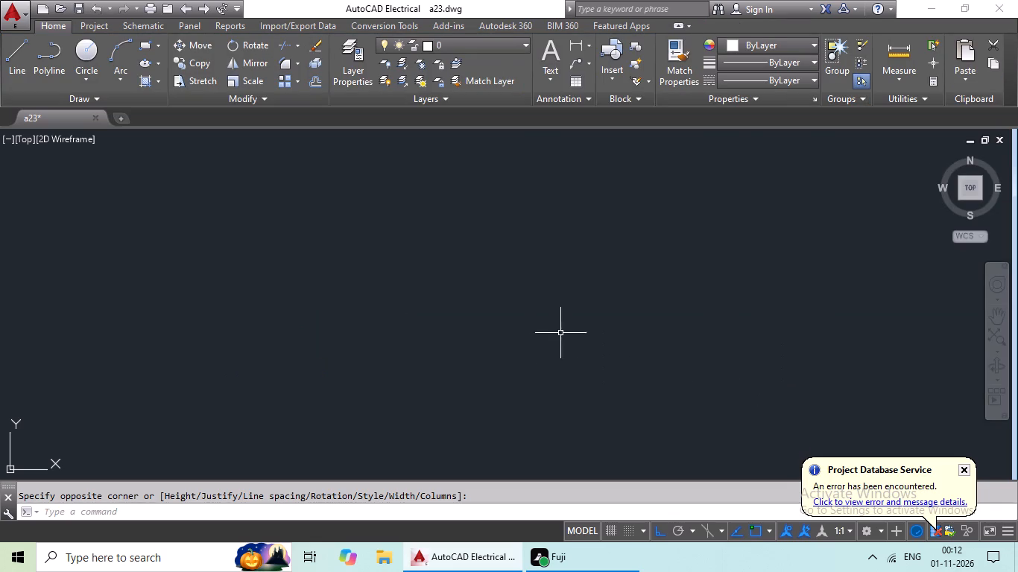
scroll(383, 323, "down", 3)
middle_click_drag(301, 312, 645, 304)
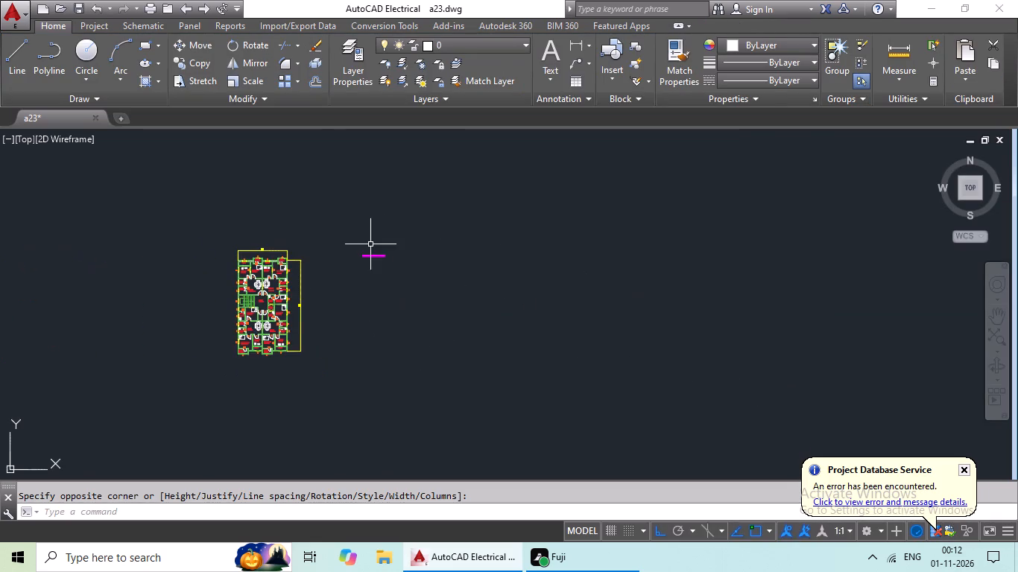
scroll(366, 247, "up", 4)
left_click(399, 308)
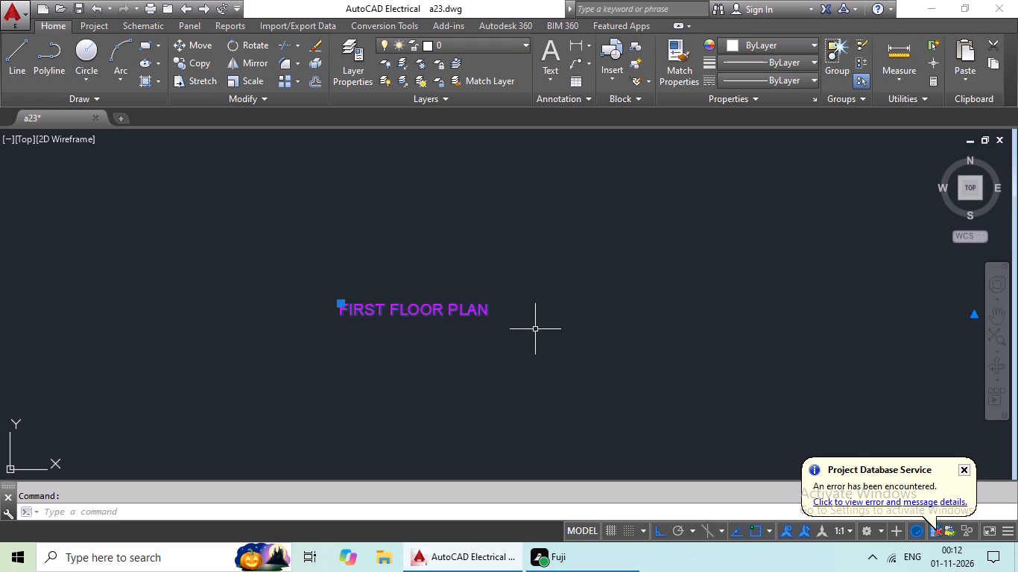
key("ctrl+c")
key("ctrl+v")
scroll(380, 371, "down", 1)
middle_click_drag(375, 370, 648, 182)
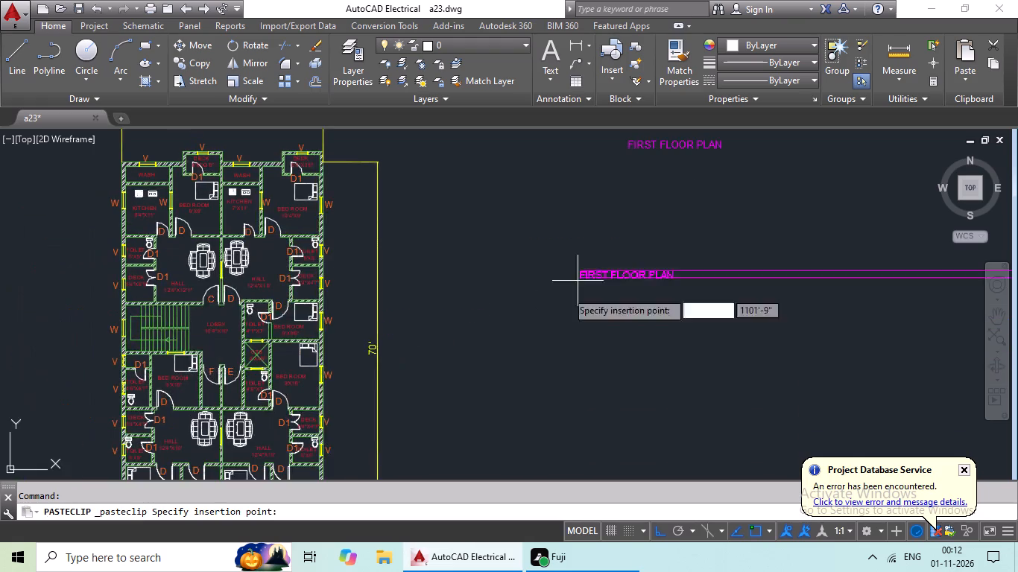
middle_click_drag(546, 317, 640, 182)
middle_click_drag(572, 363, 647, 264)
scroll(341, 349, "up", 1)
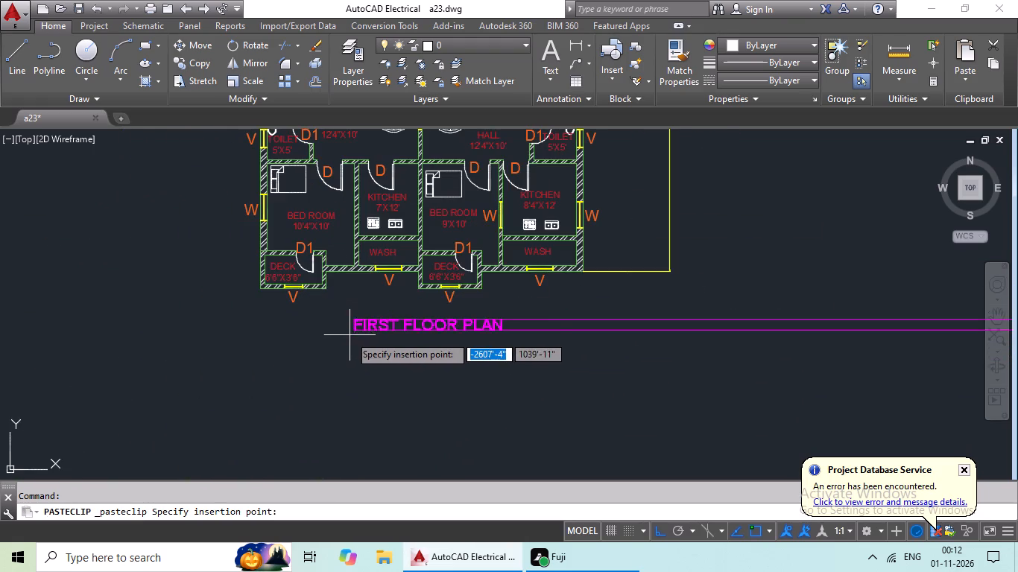
scroll(350, 335, "up", 2)
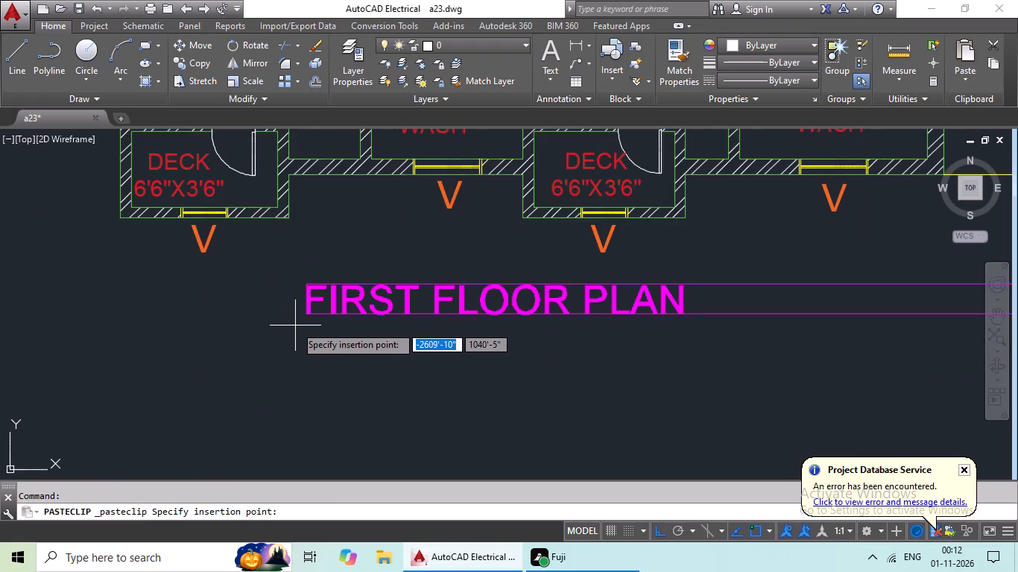
left_click(315, 330)
scroll(531, 307, "down", 2)
scroll(668, 318, "down", 1)
middle_click_drag(698, 320, 618, 404)
scroll(695, 351, "down", 1)
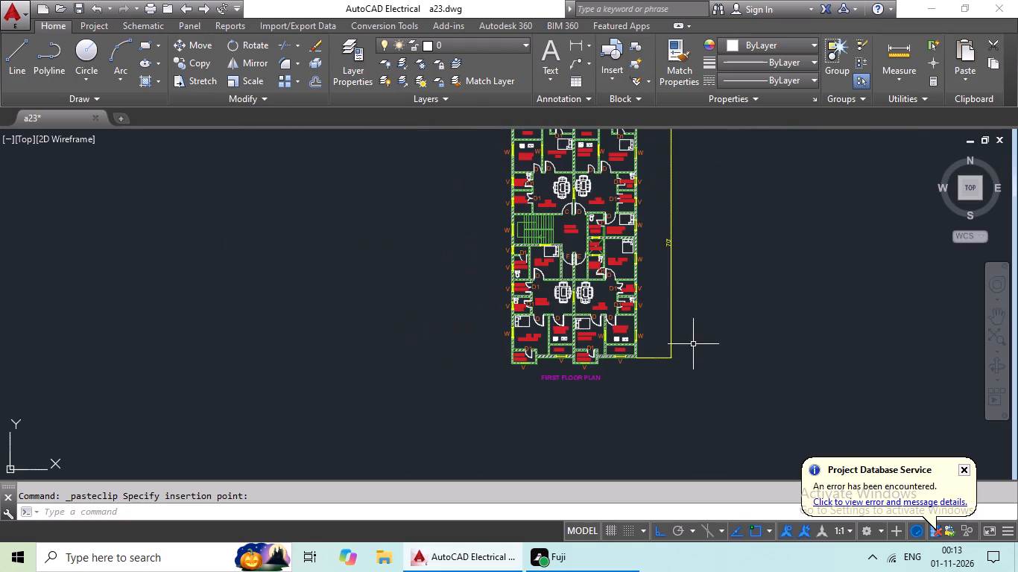
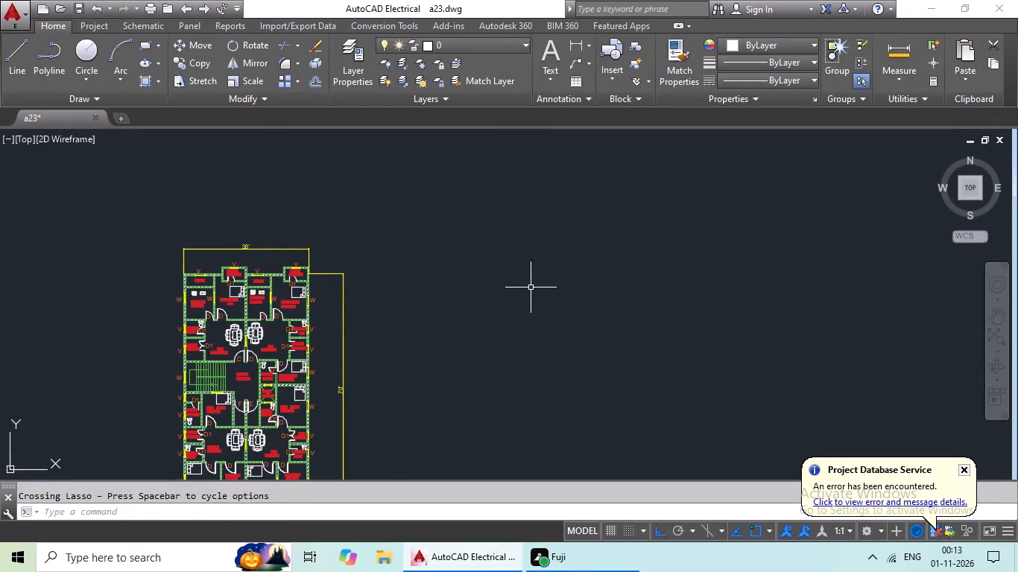
Draw a 38' horizontal line beside the floor plan, level with its top wall, and continue it with a 70' vertical line downwards.
left_click_drag(10, 55, 23, 83)
scroll(361, 276, "up", 3)
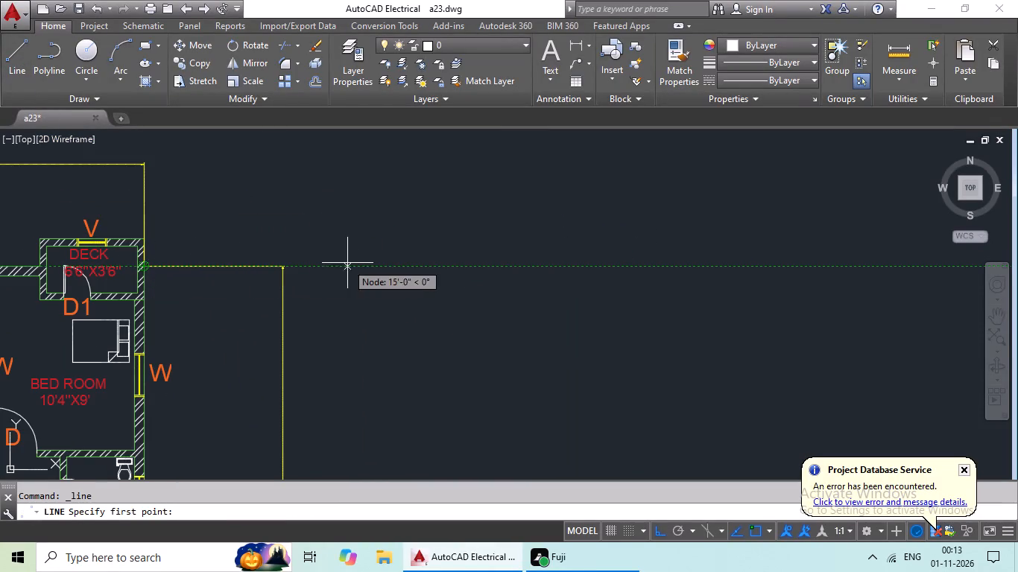
left_click(425, 267)
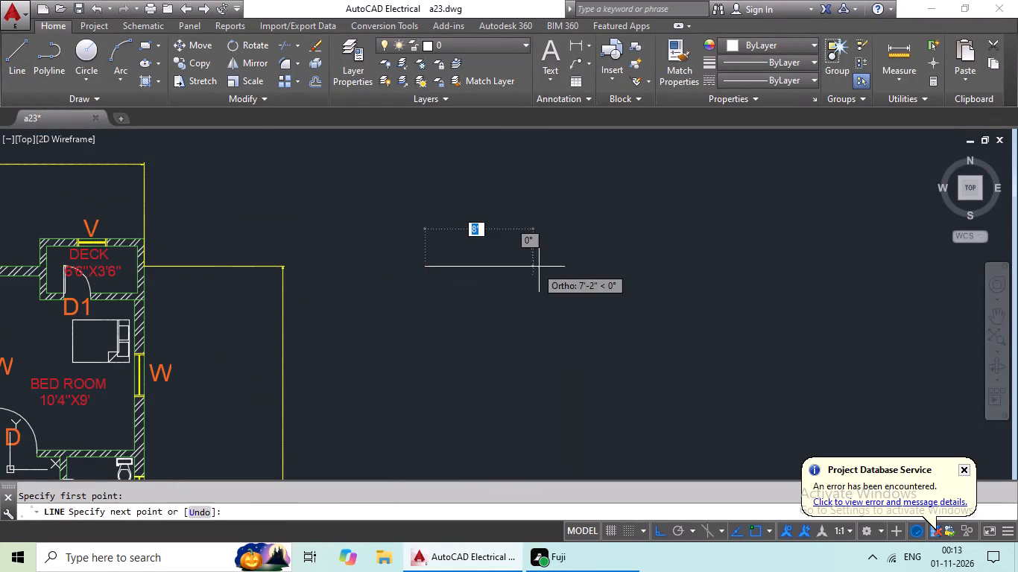
middle_click_drag(563, 264, 420, 270)
type("38'")
key("Return")
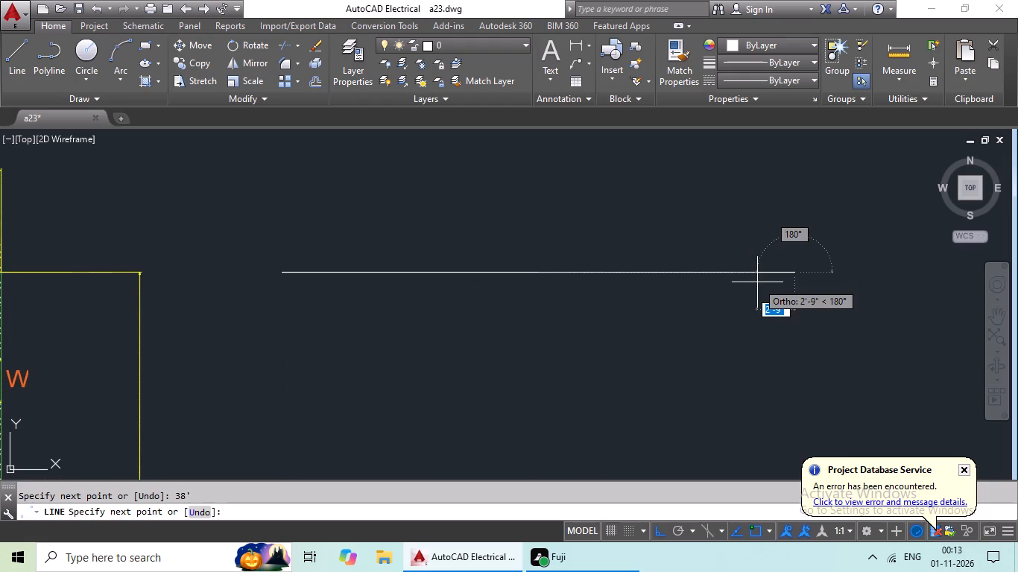
scroll(480, 288, "down", 1)
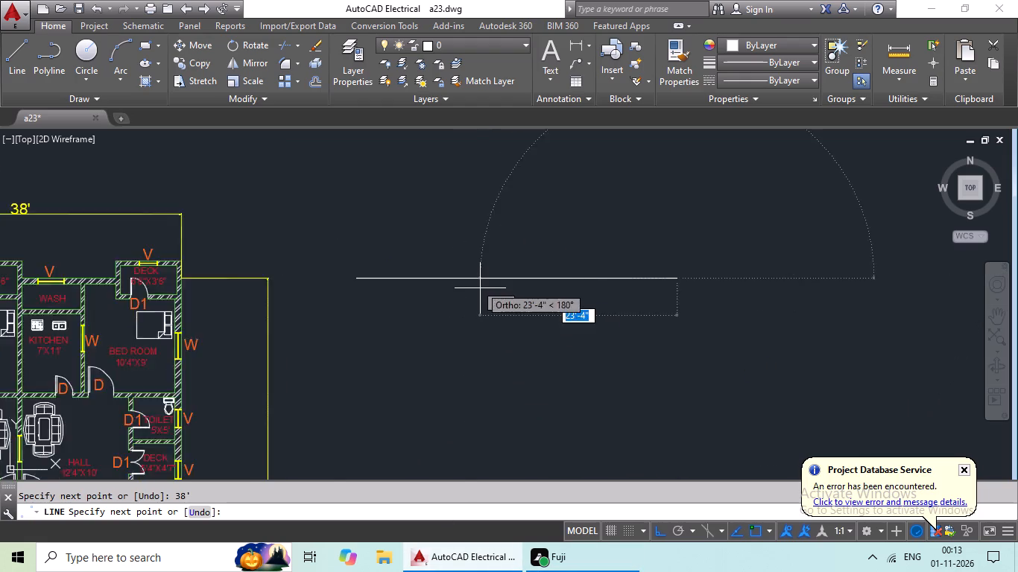
scroll(480, 288, "down", 2)
middle_click_drag(478, 248, 467, 206)
scroll(444, 305, "down", 1)
middle_click_drag(469, 378, 483, 297)
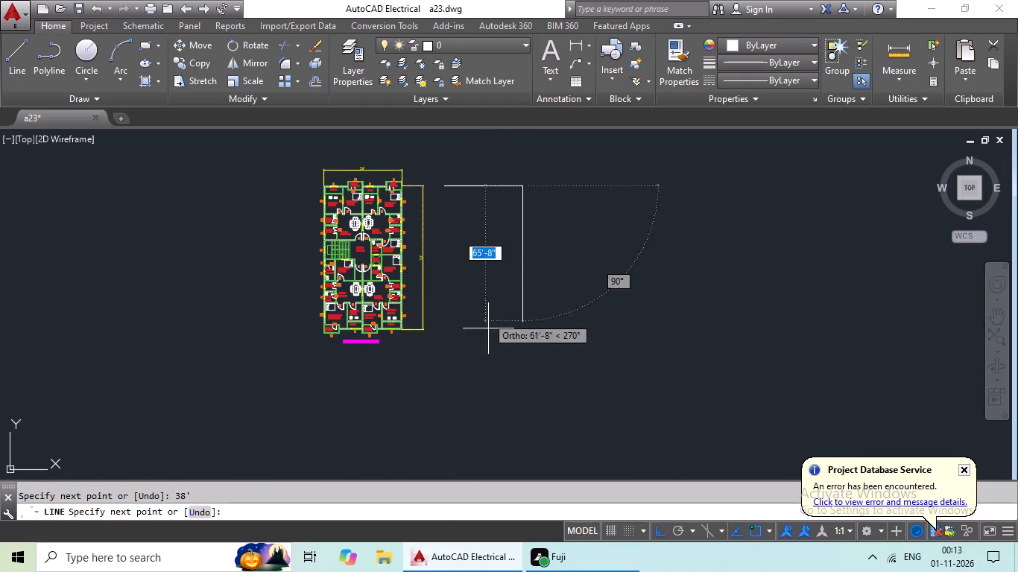
type("70'")
key("Return")
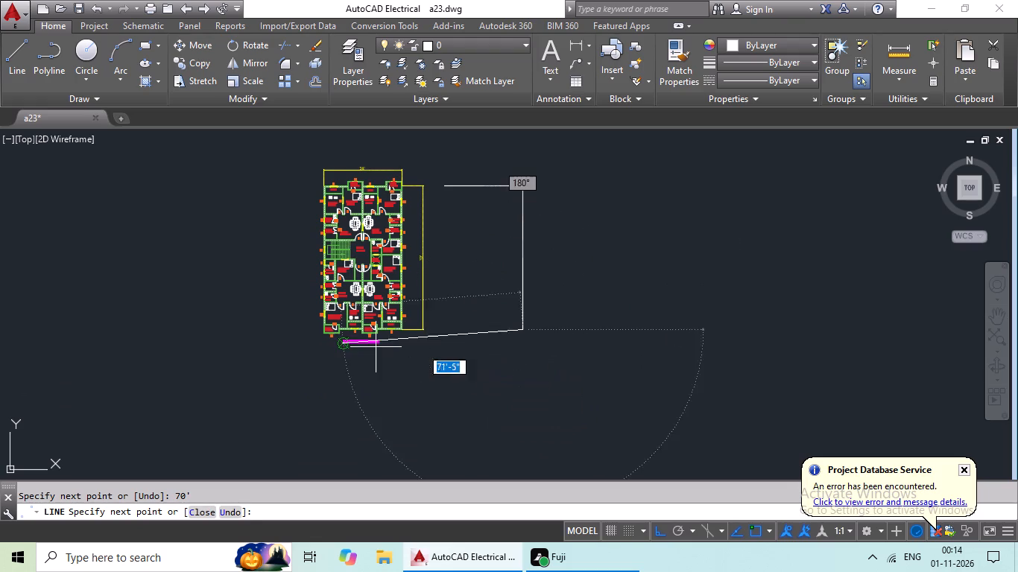
Complete the rectangle with a 38' bottom edge and a closing side back to the start point.
type("38'")
key("Return")
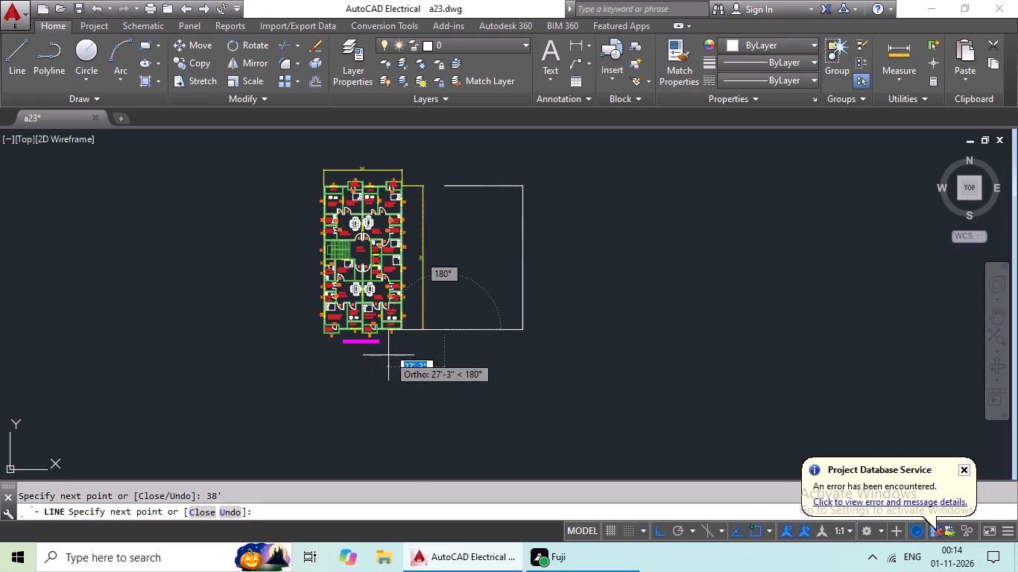
scroll(449, 185, "up", 3)
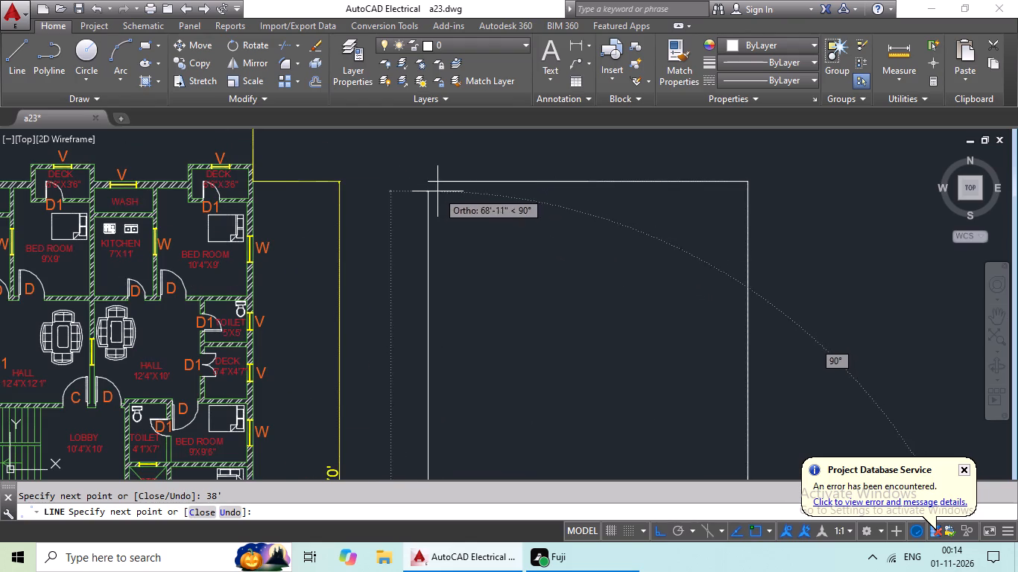
left_click(428, 182)
scroll(489, 182, "down", 2)
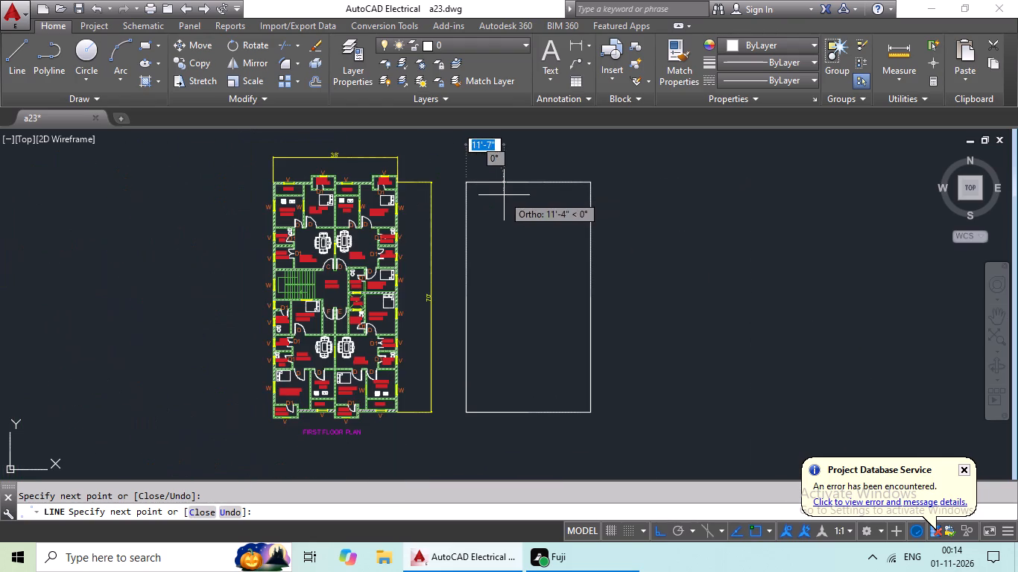
key("Escape")
scroll(510, 213, "up", 2)
middle_click_drag(505, 220, 478, 227)
middle_click(477, 227)
key("Escape")
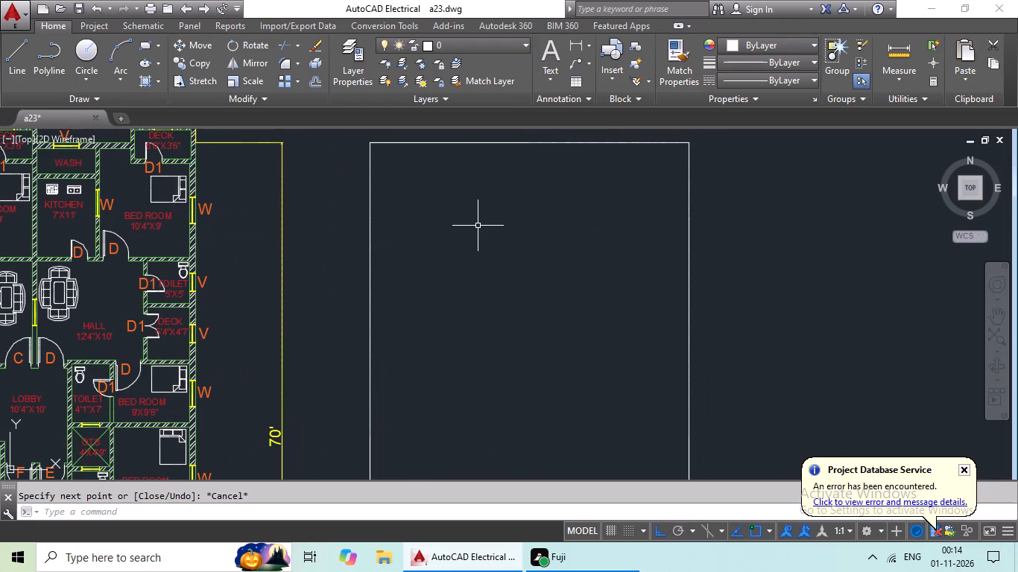
Offset all four sides of the new rectangle 9" inwards to form the outer walls.
key("o")
key("Return")
key("9")
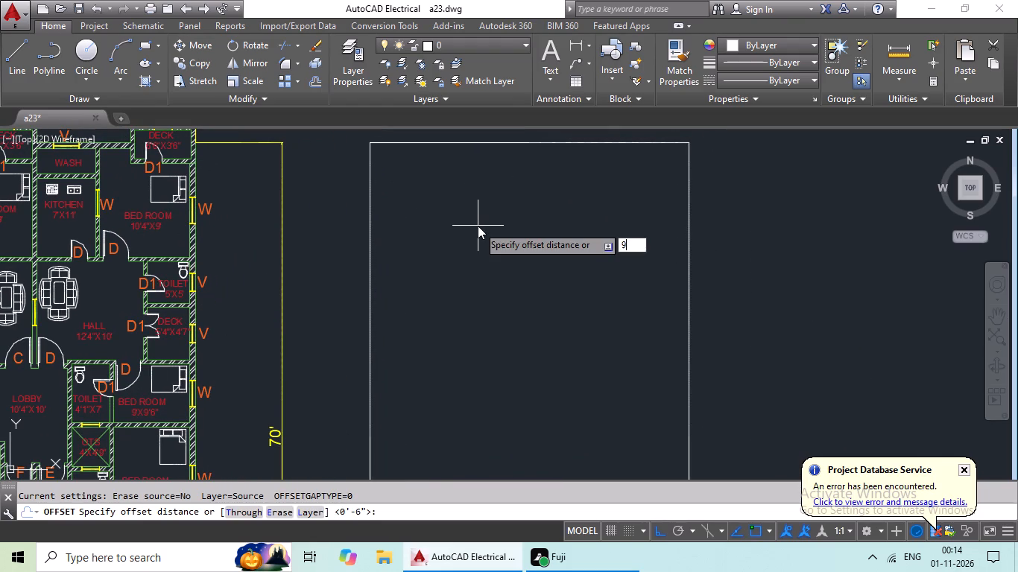
key("shift+quotedbl")
key("Return")
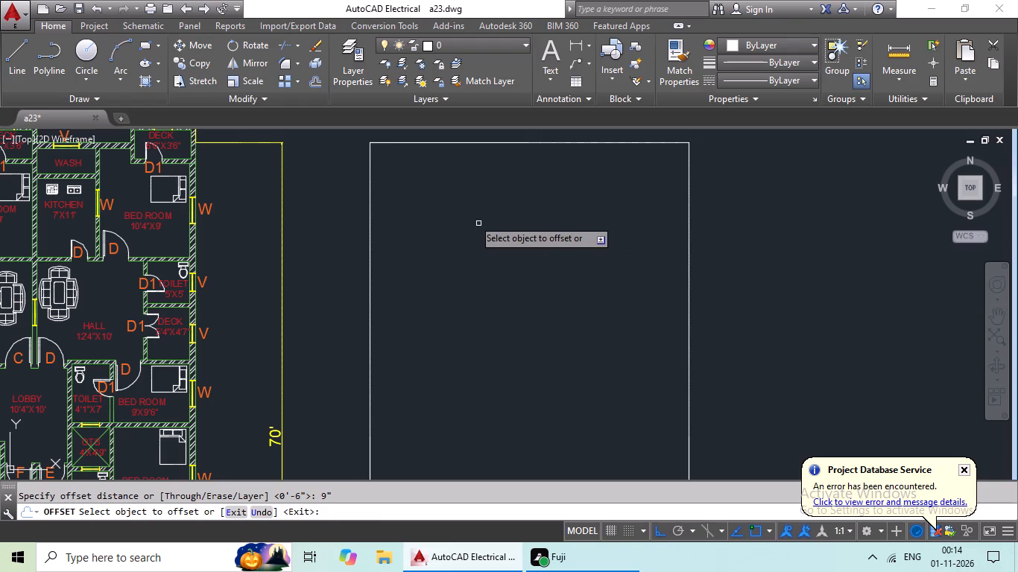
left_click_drag(371, 277, 391, 277)
left_click_drag(446, 274, 455, 269)
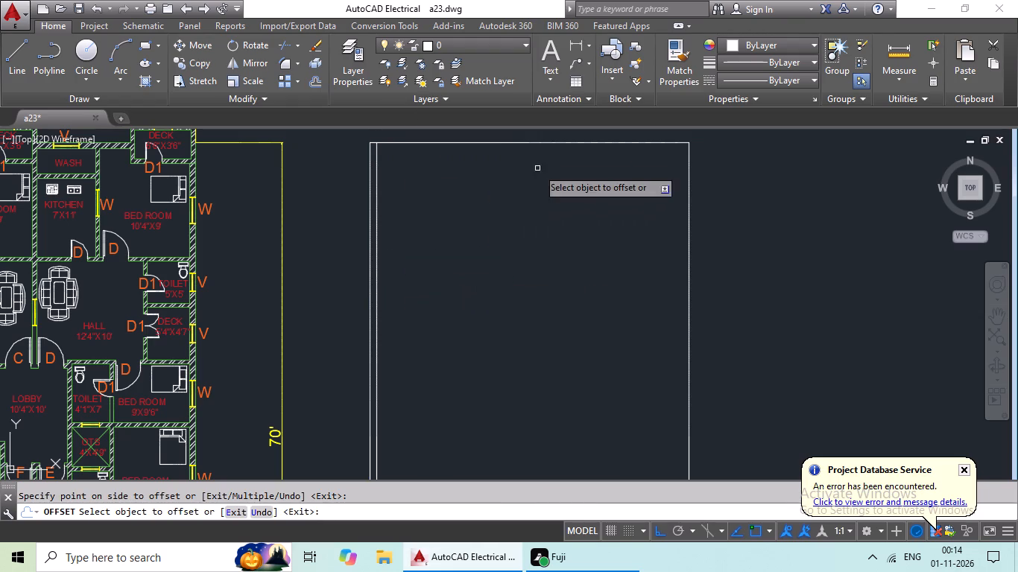
left_click_drag(555, 142, 554, 168)
left_click_drag(554, 203, 560, 205)
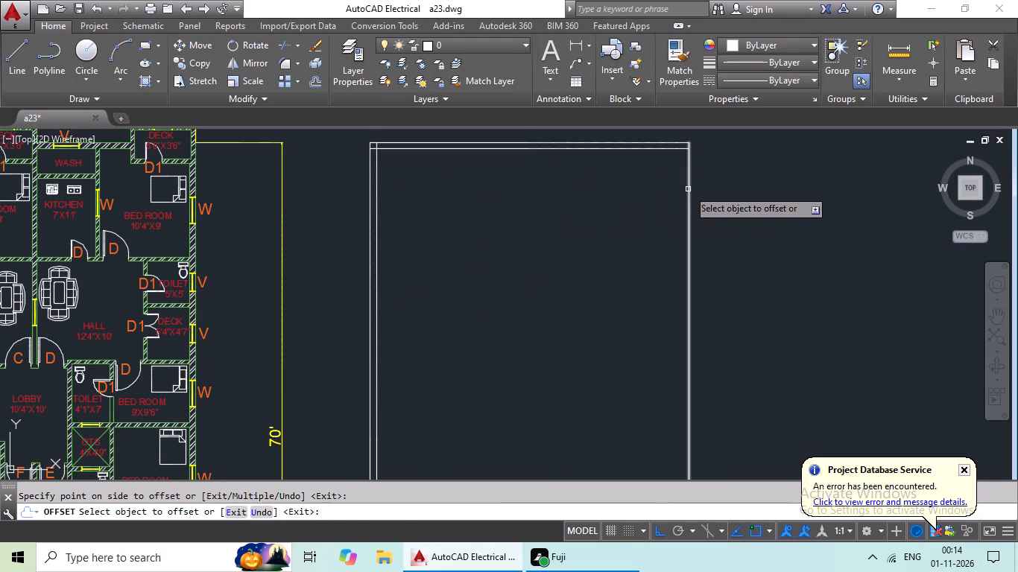
left_click_drag(688, 189, 654, 208)
left_click(624, 216)
scroll(627, 215, "down", 1)
middle_click_drag(613, 244, 584, 137)
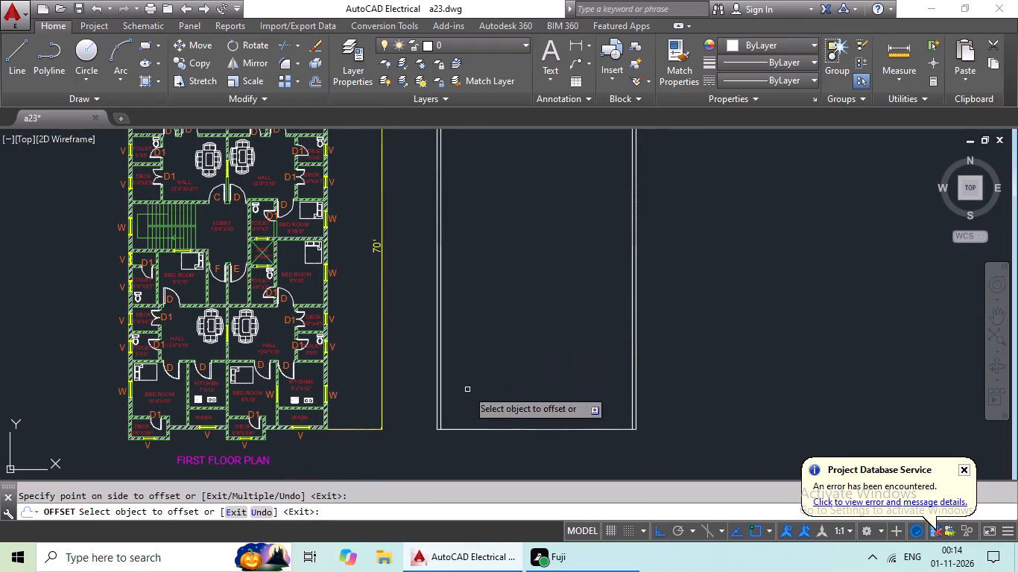
left_click_drag(449, 430, 451, 413)
left_click(467, 343)
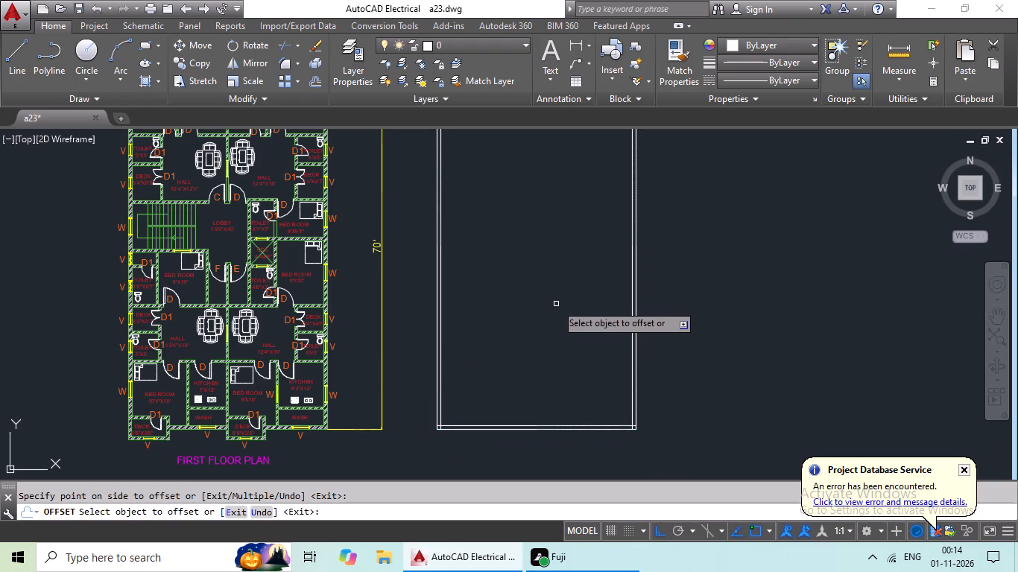
scroll(604, 262, "down", 2)
middle_click_drag(582, 265, 515, 360)
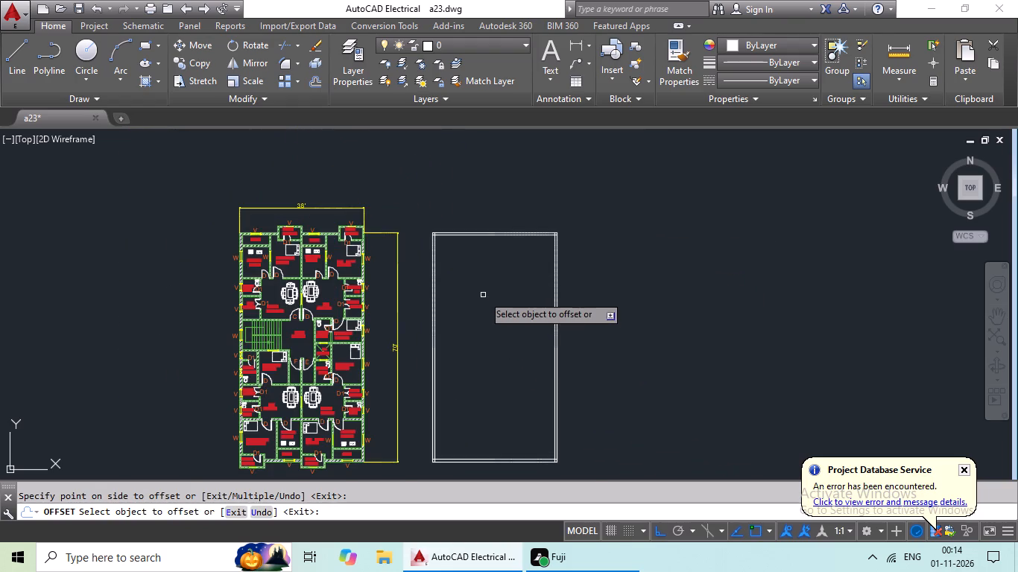
scroll(484, 293, "up", 1)
key("Escape")
key("Escape")
key("Escape")
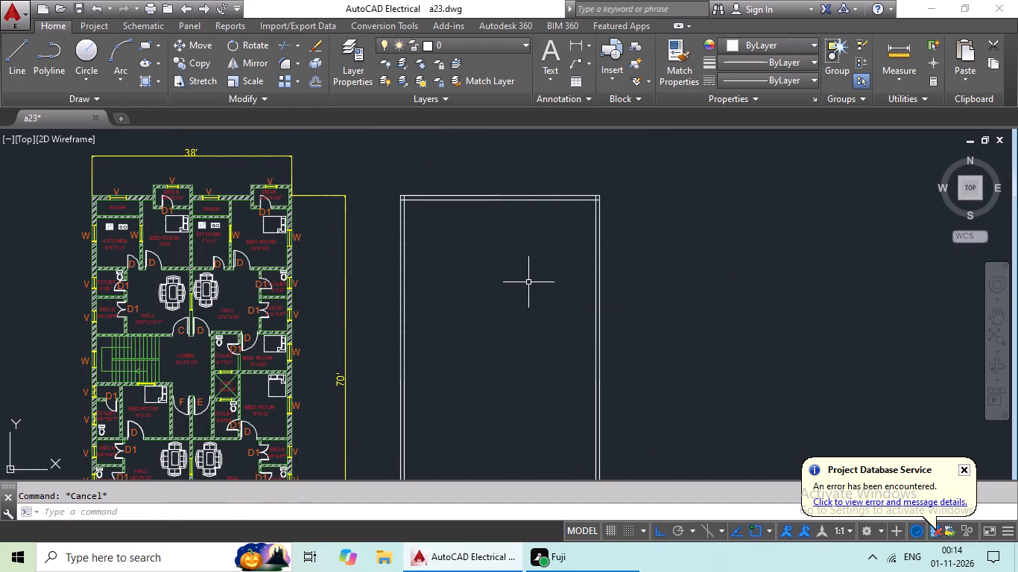
Offset the inner line of the left outer wall 10'4" towards the rectangle's interior.
key("o")
key("Return")
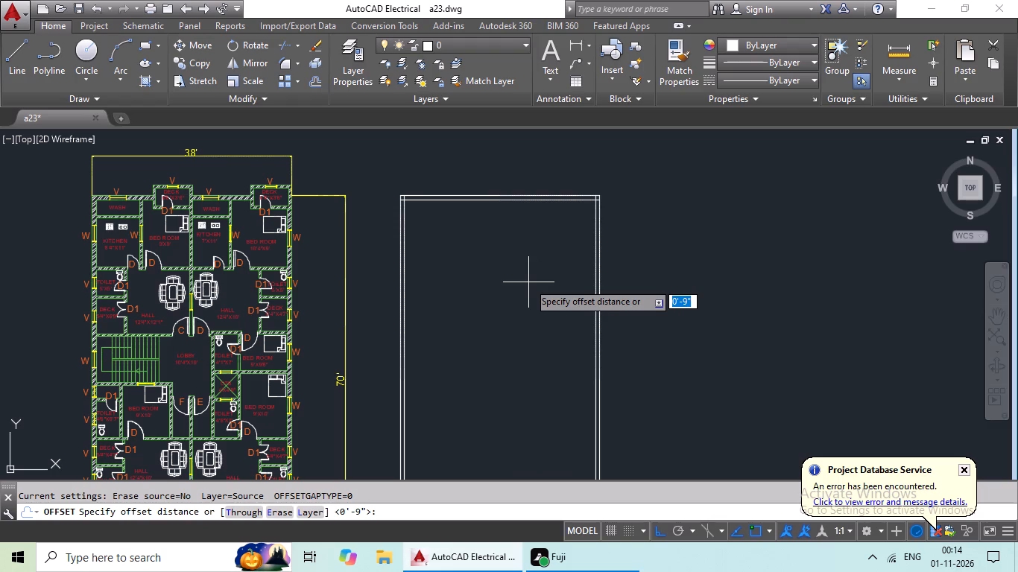
middle_click_drag(563, 314, 563, 217)
middle_click_drag(543, 343, 548, 301)
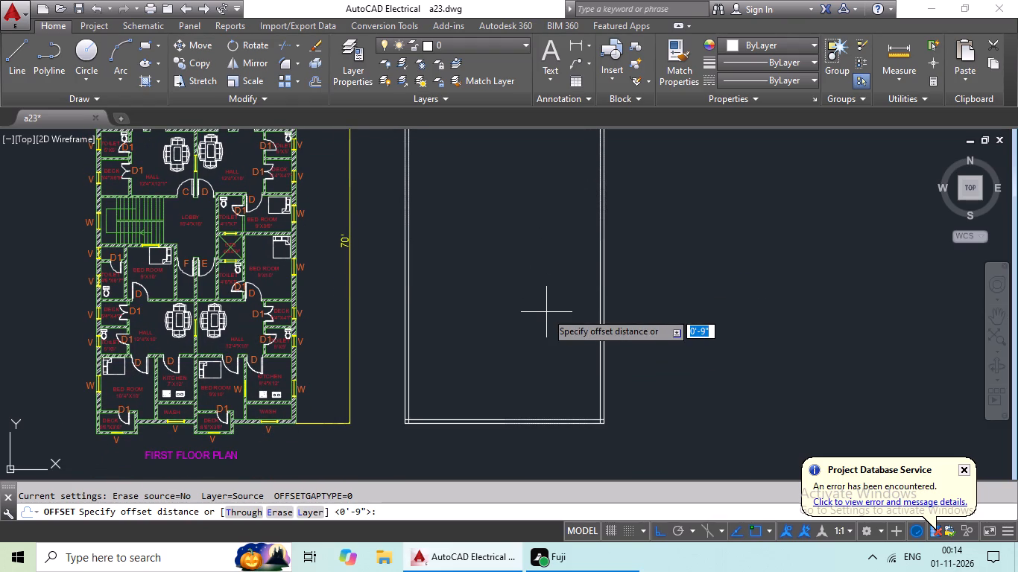
type("10'4")
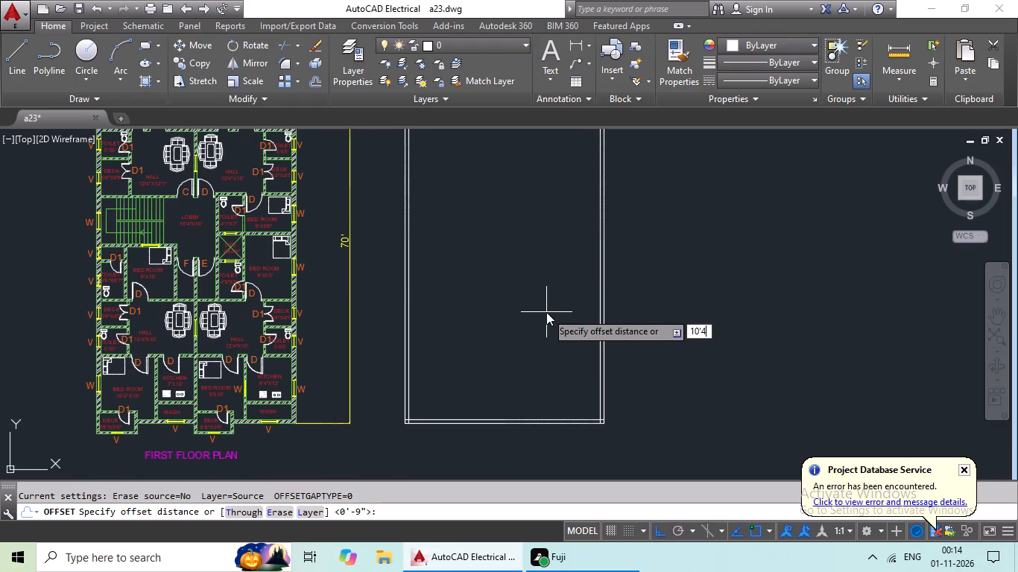
key("shift+quotedbl")
key("Return")
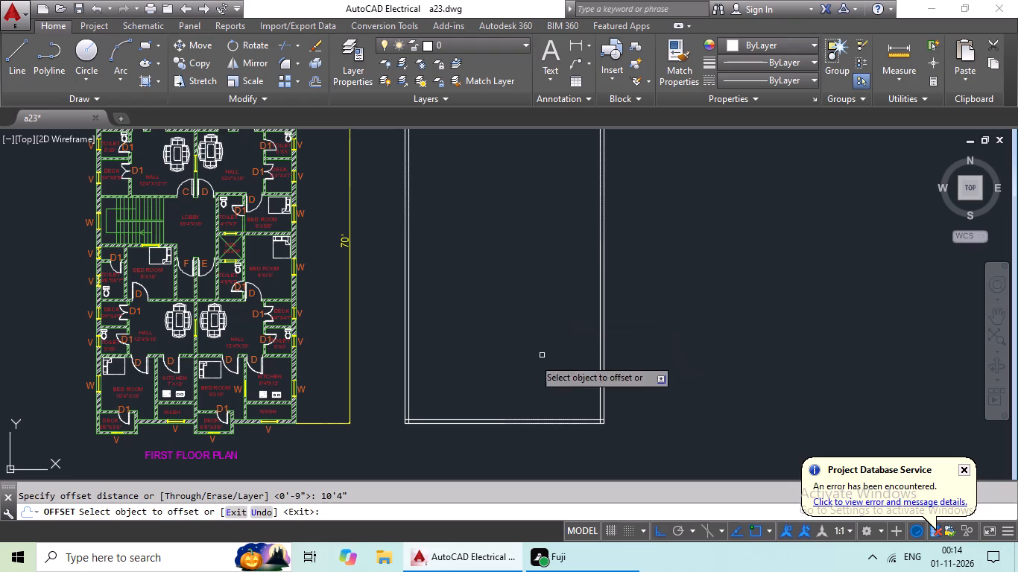
left_click_drag(409, 408, 423, 405)
left_click(524, 399)
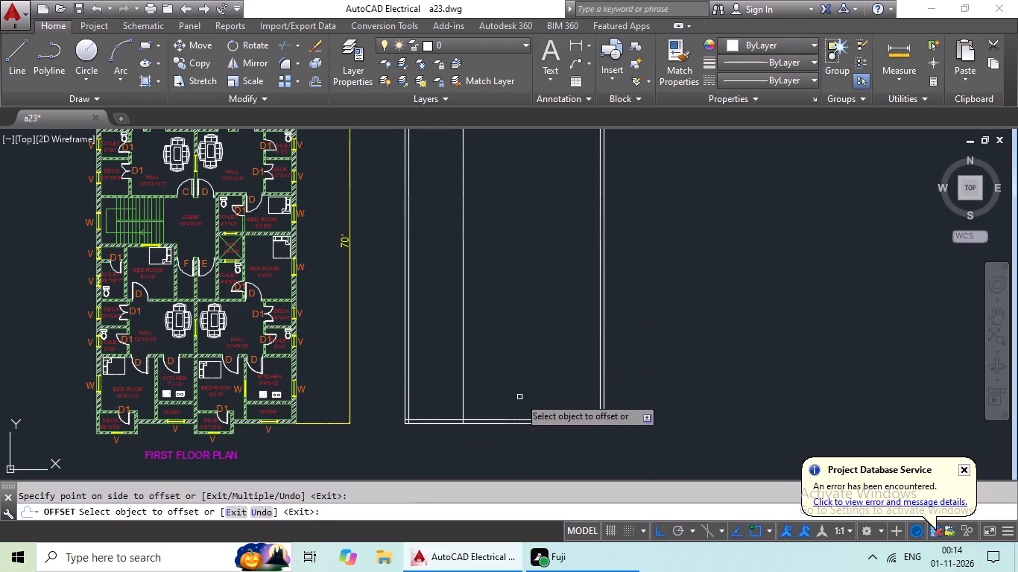
key("Escape")
Offset the new vertical partition line 6" to the right to give the first partition wall its thickness.
key("o")
key("Return")
type("6\"")
key("Return")
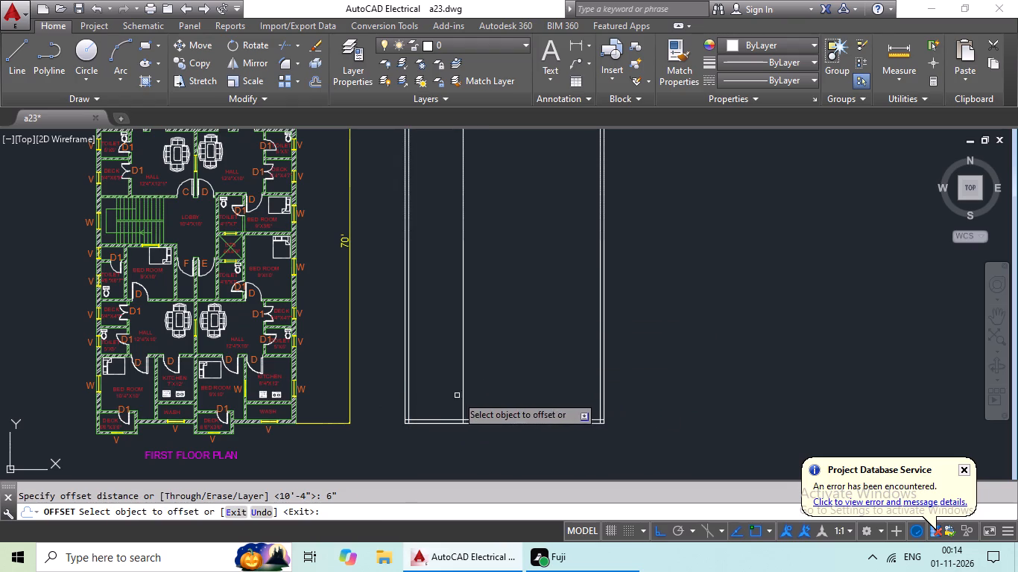
left_click(463, 390)
left_click(517, 385)
key("Escape")
key("Escape")
Offset the right-hand line of the first partition wall 7' to the right.
key("o")
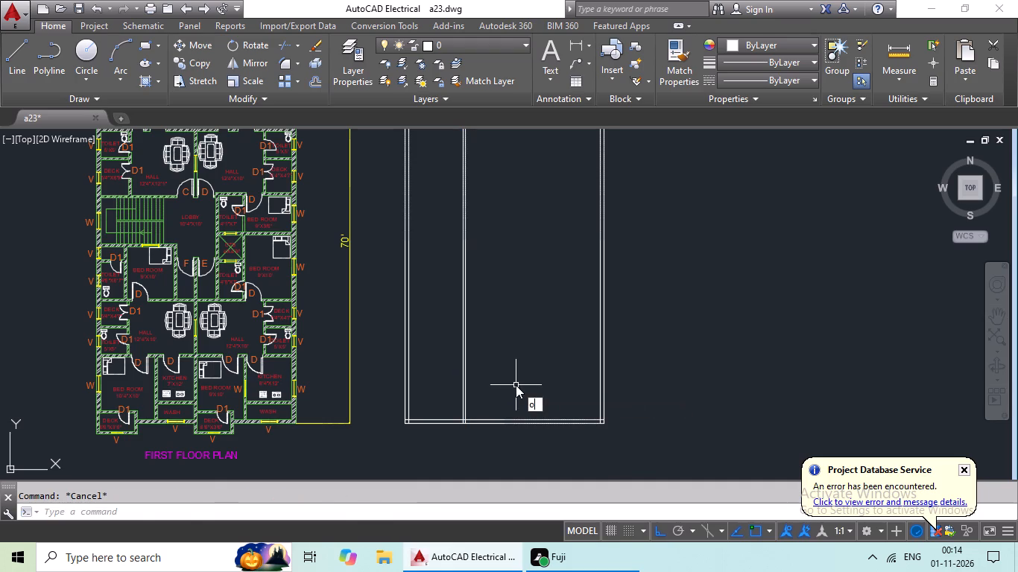
key("Return")
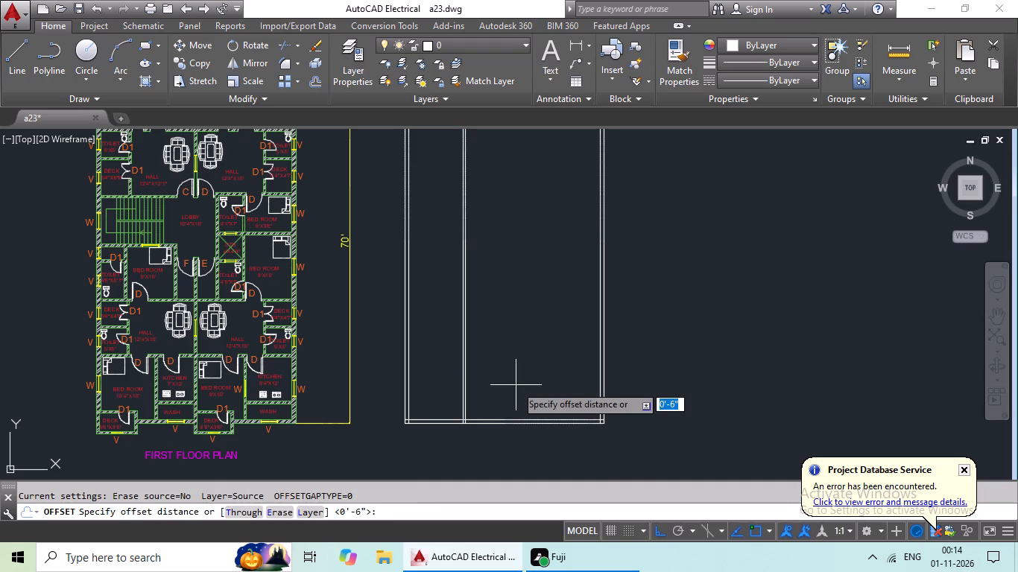
type("7'")
key("Return")
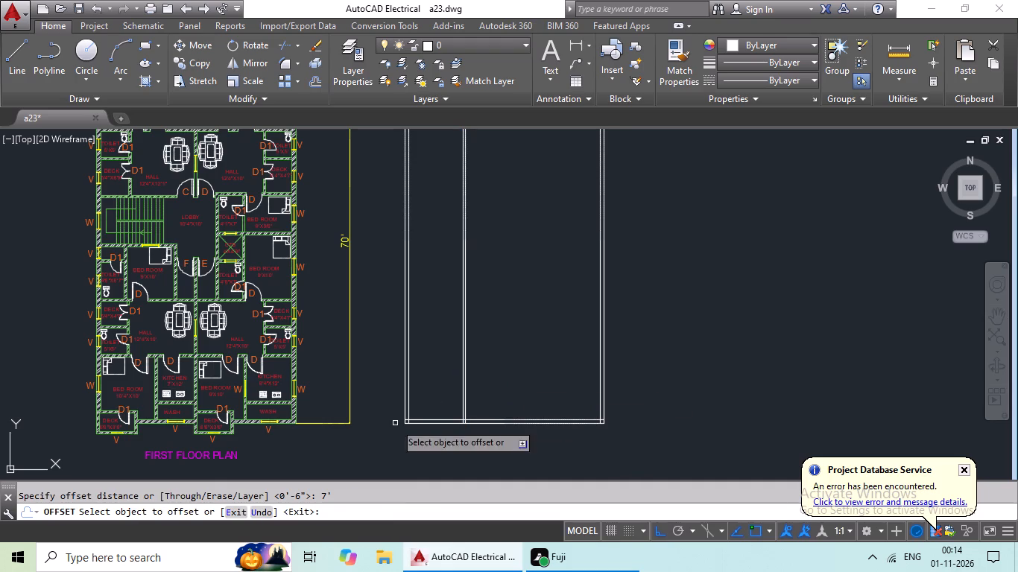
scroll(491, 393, "up", 3)
left_click(382, 439)
left_click(493, 430)
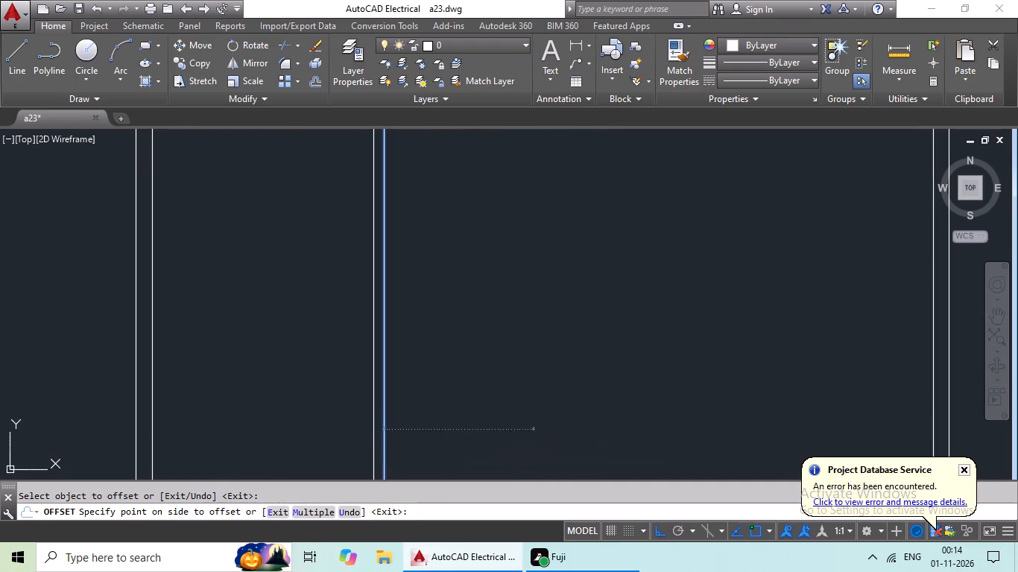
scroll(633, 415, "down", 2)
middle_click_drag(634, 415, 587, 407)
key("Escape")
key("Escape")
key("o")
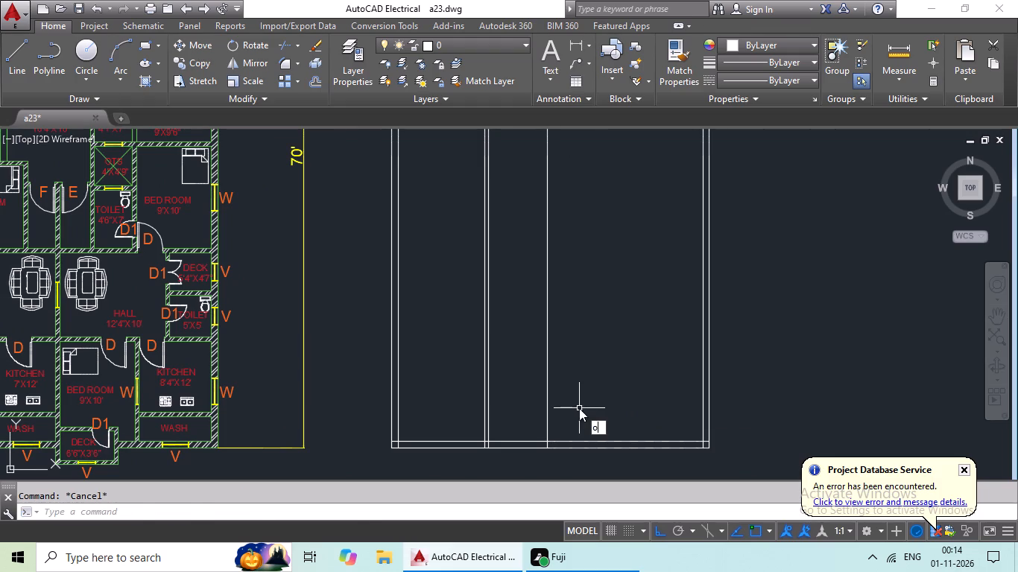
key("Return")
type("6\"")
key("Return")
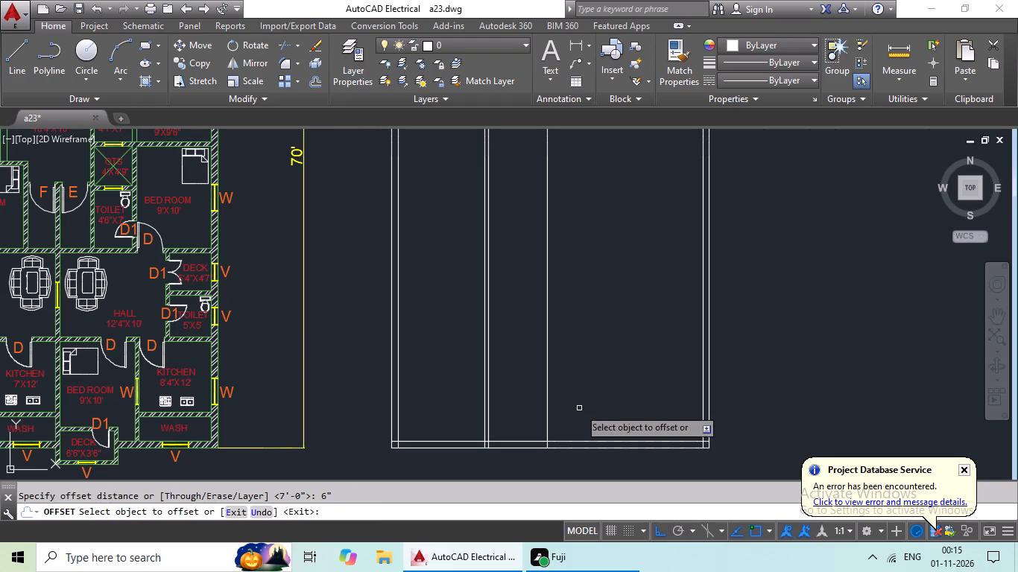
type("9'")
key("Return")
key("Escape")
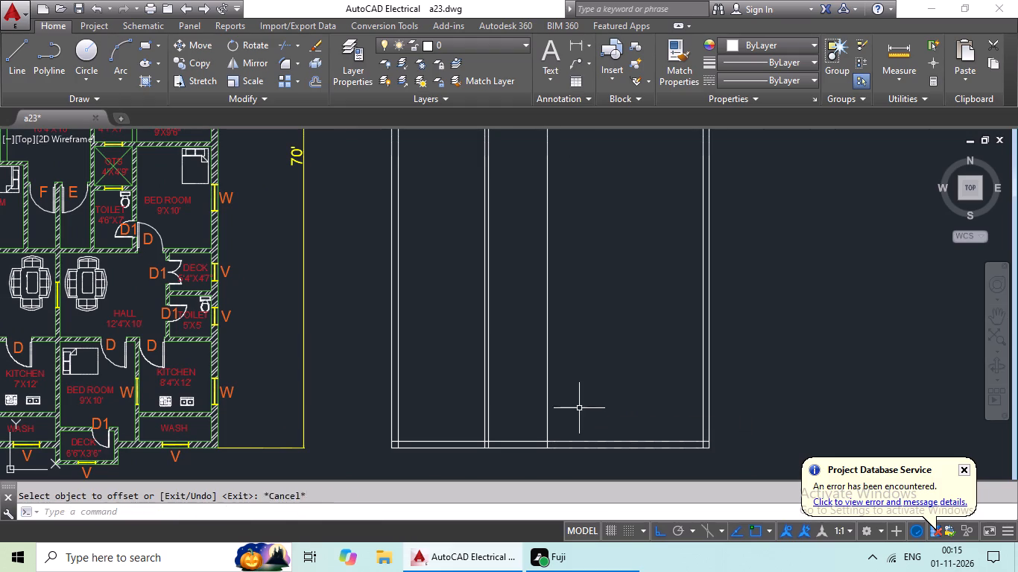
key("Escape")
Offset the second partition's vertical line 6" to the right to form its wall thickness.
key("o")
key("Return")
type("6\"")
key("Return")
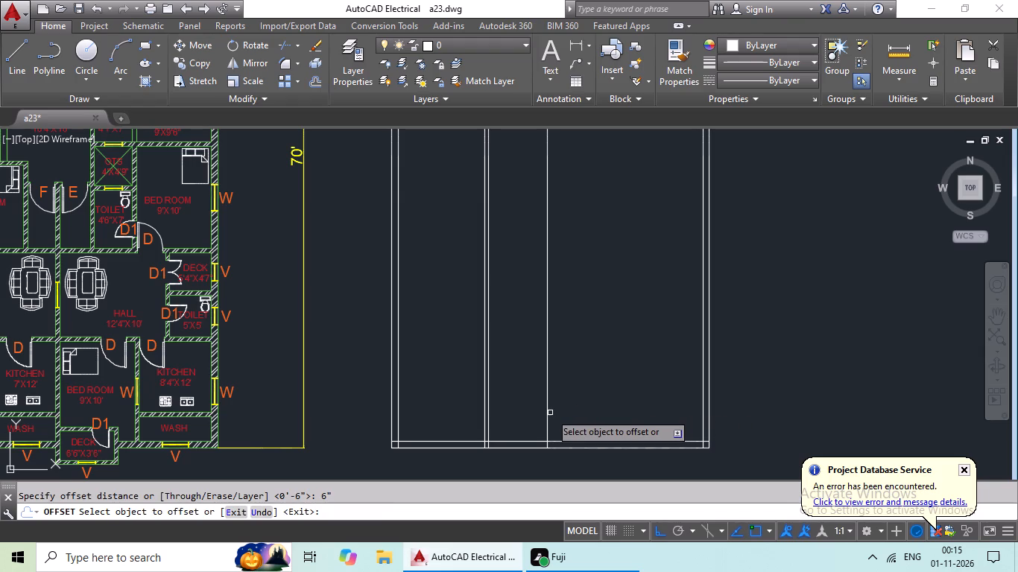
left_click_drag(546, 414, 565, 413)
left_click(663, 411)
key("Escape")
key("Escape")
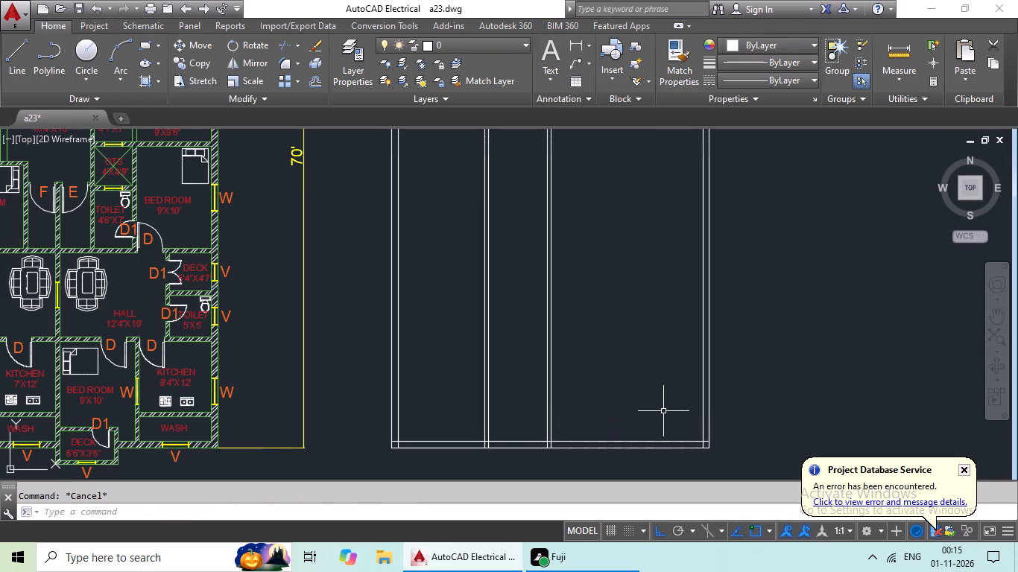
Offset the right-hand line of the second partition wall 9' to the right.
key("o")
key("Return")
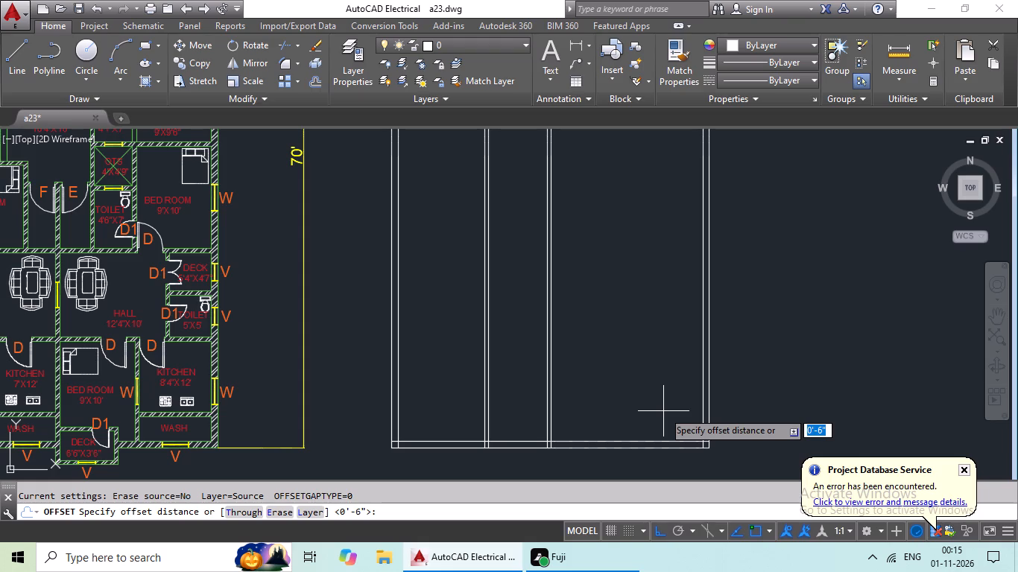
type("9\"")
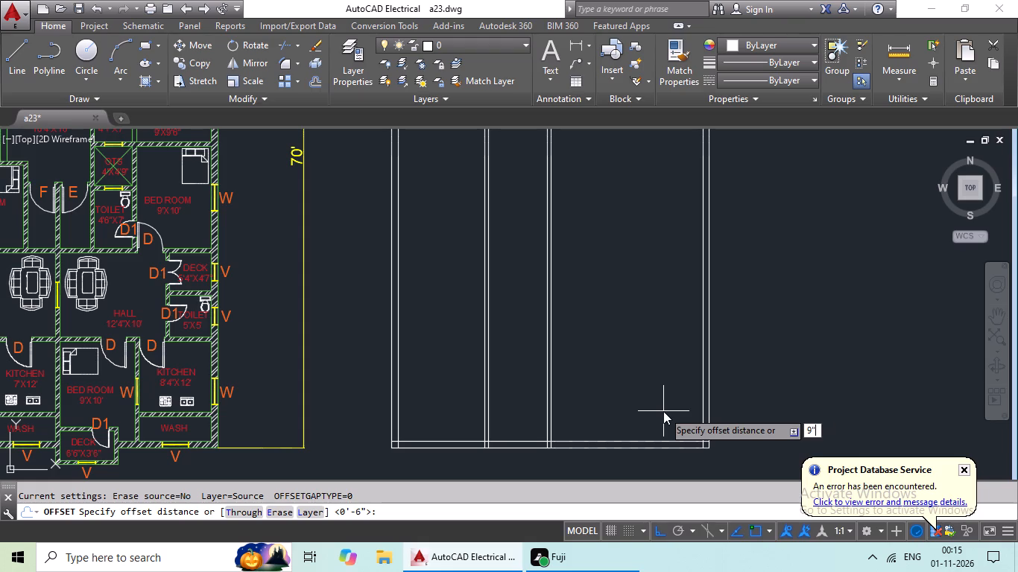
key("BackSpace")
key("apostrophe")
key("Return")
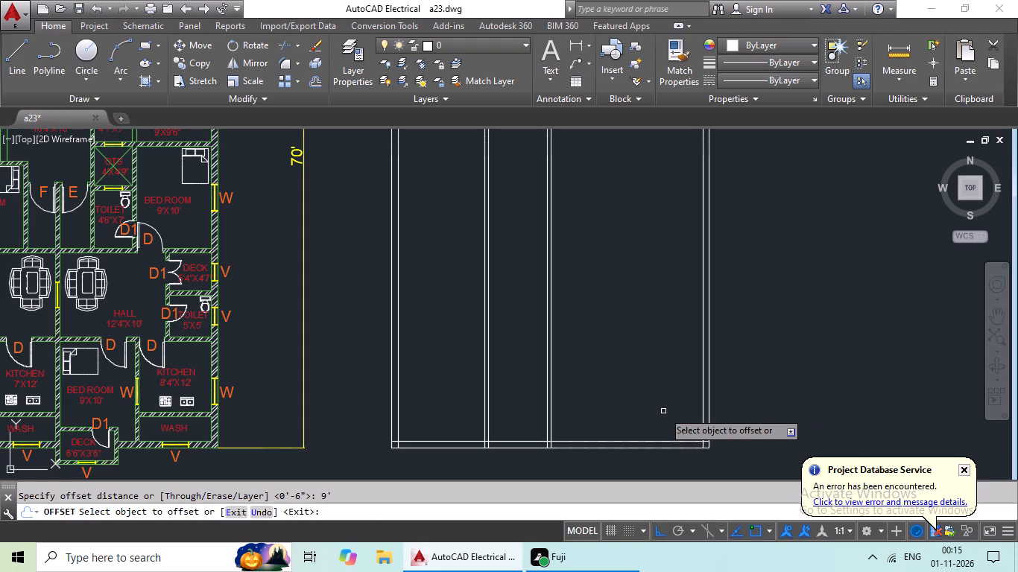
left_click_drag(550, 417, 560, 417)
left_click(662, 413)
key("Escape")
key("Escape")
Offset the third partition's vertical line 6" to the right to form its wall thickness.
key("o")
key("Return")
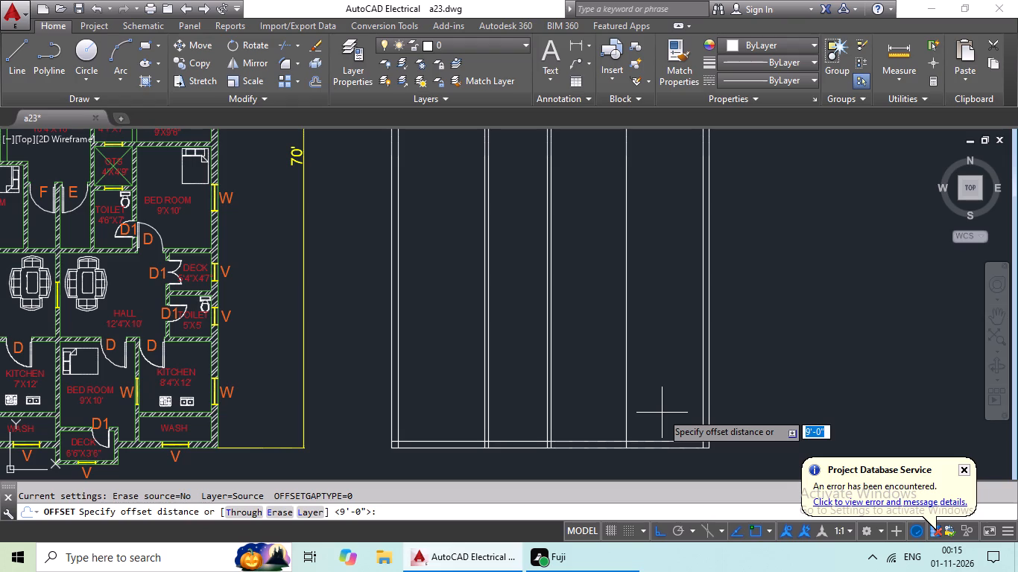
type("6\"")
key("Return")
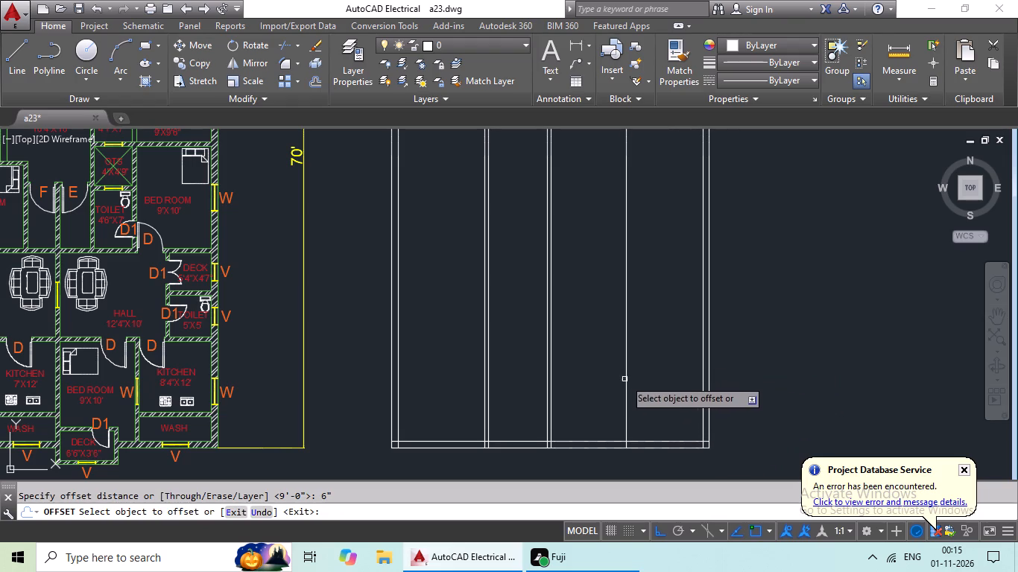
left_click_drag(625, 378, 637, 377)
left_click(678, 370)
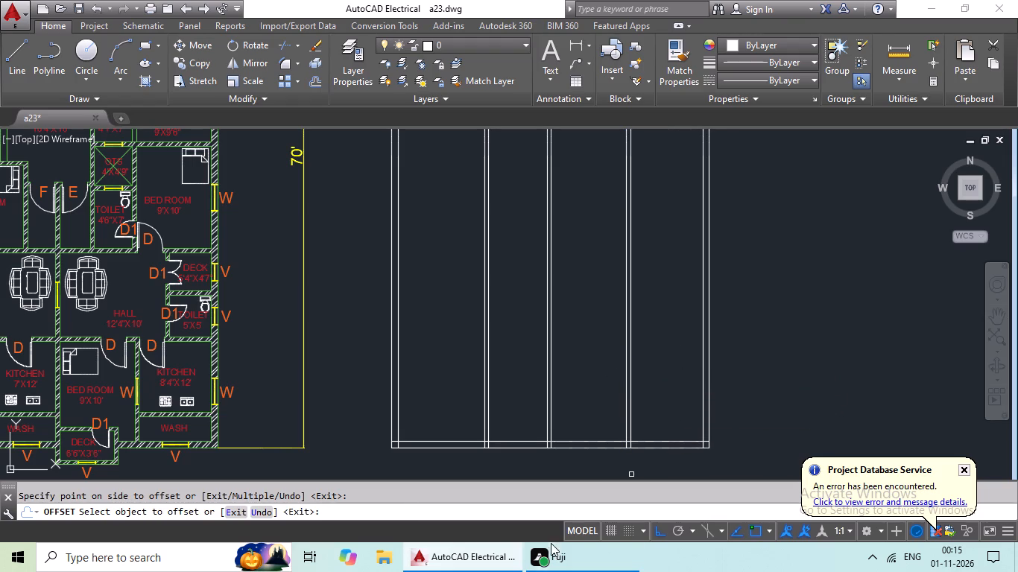
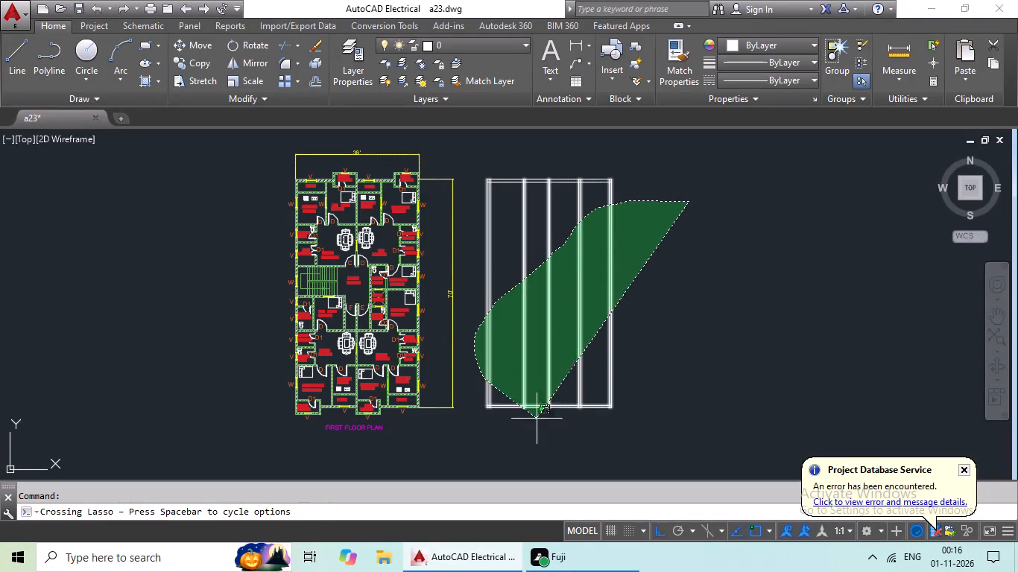
Erase all the outer and partition wall lines of the second floor plan beside the FIRST FLOOR PLAN.
left_click_drag(662, 190, 543, 244)
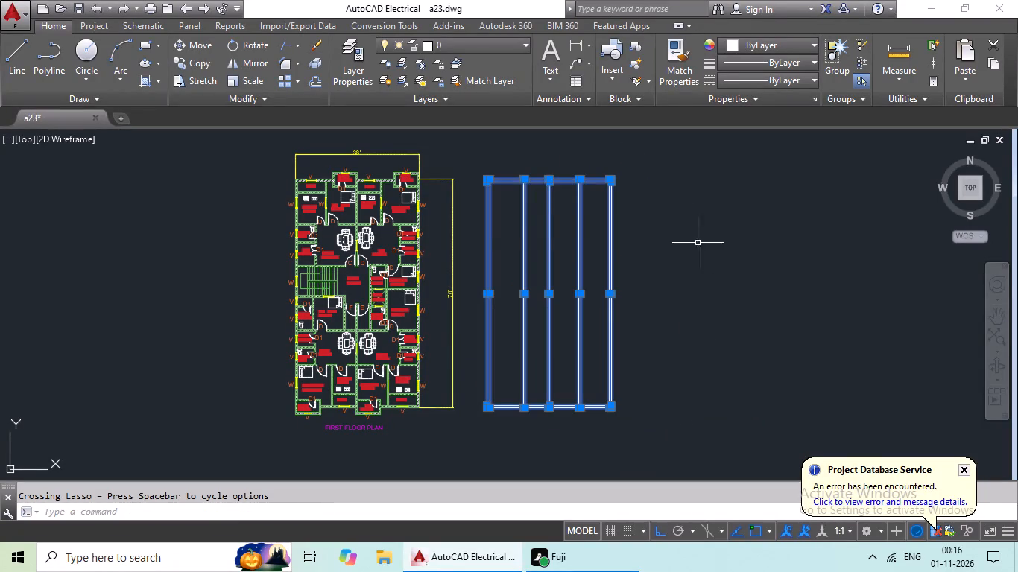
key("Delete")
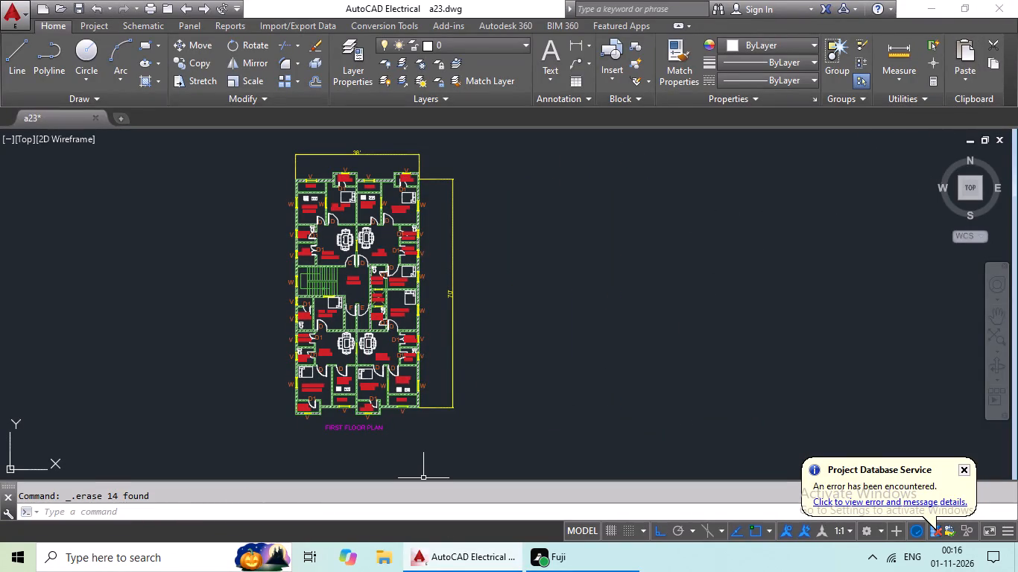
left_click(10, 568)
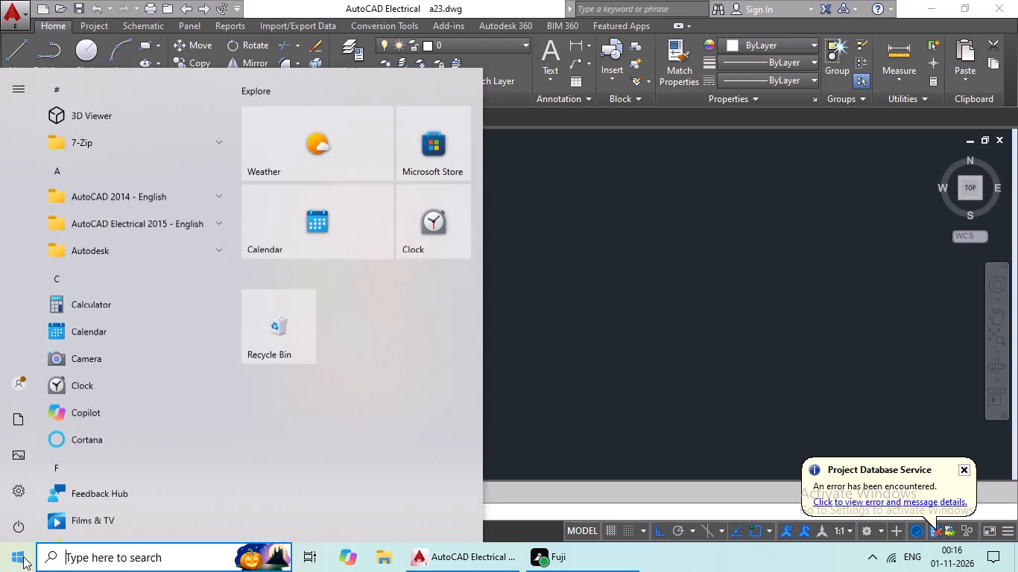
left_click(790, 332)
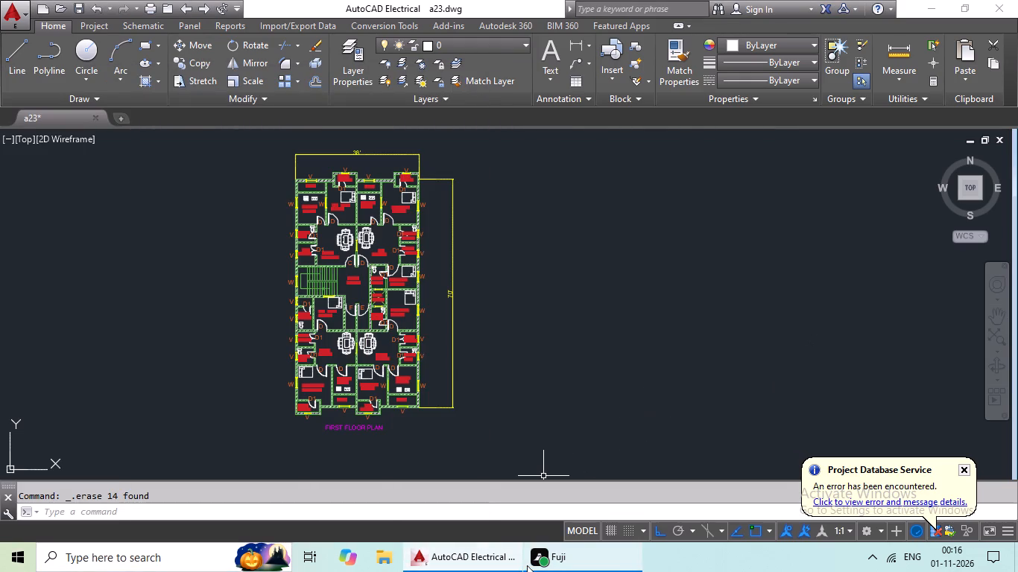
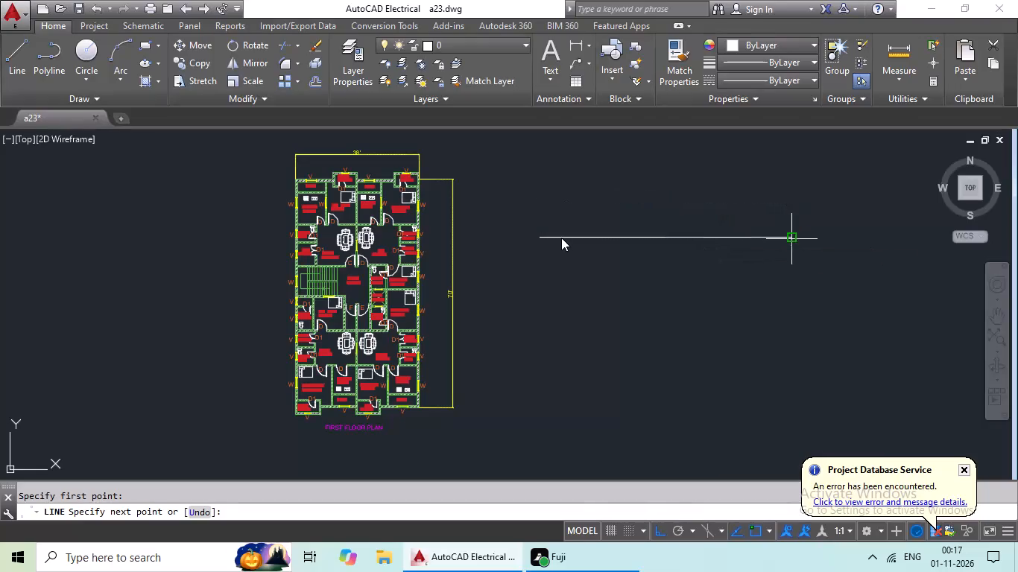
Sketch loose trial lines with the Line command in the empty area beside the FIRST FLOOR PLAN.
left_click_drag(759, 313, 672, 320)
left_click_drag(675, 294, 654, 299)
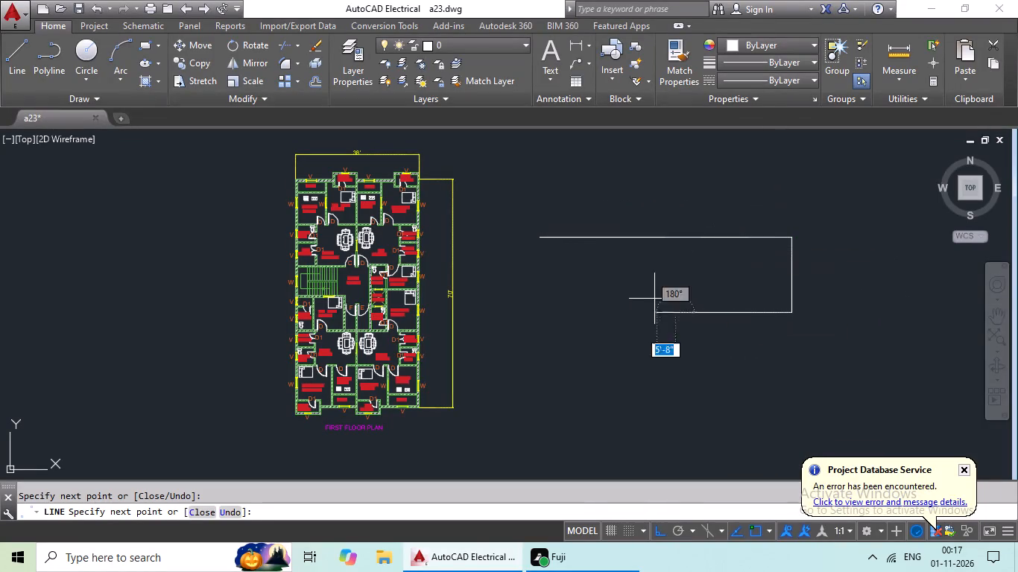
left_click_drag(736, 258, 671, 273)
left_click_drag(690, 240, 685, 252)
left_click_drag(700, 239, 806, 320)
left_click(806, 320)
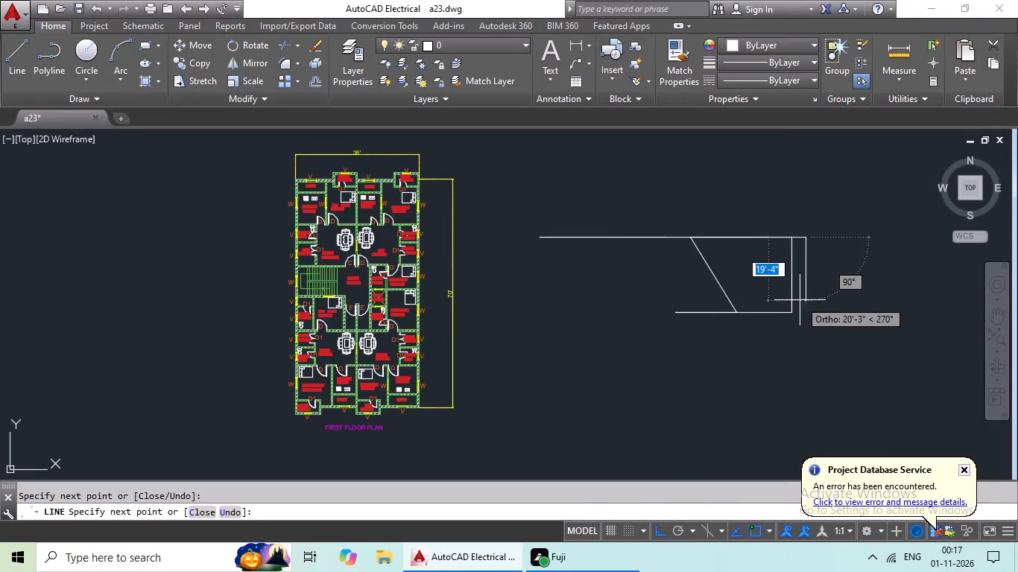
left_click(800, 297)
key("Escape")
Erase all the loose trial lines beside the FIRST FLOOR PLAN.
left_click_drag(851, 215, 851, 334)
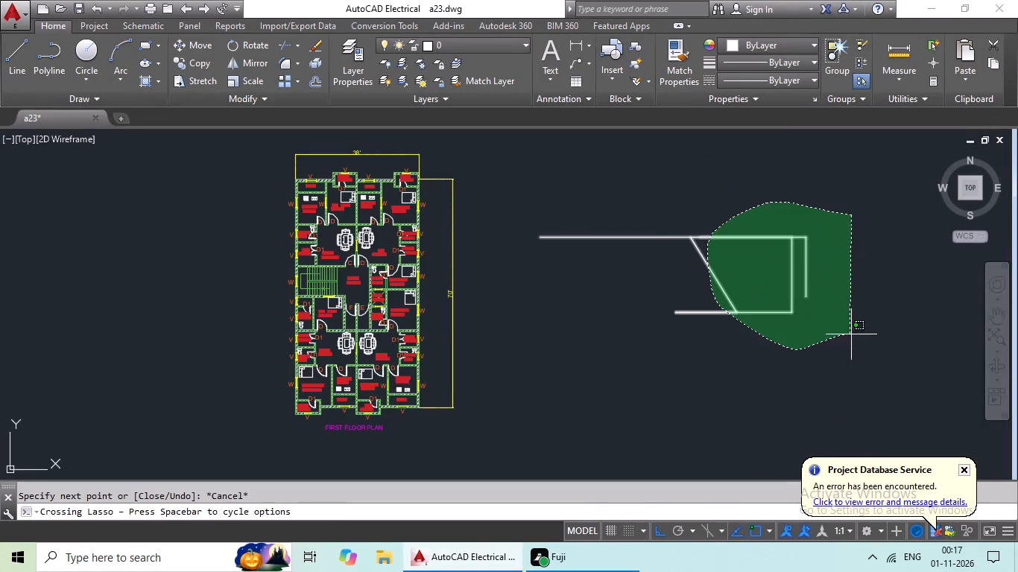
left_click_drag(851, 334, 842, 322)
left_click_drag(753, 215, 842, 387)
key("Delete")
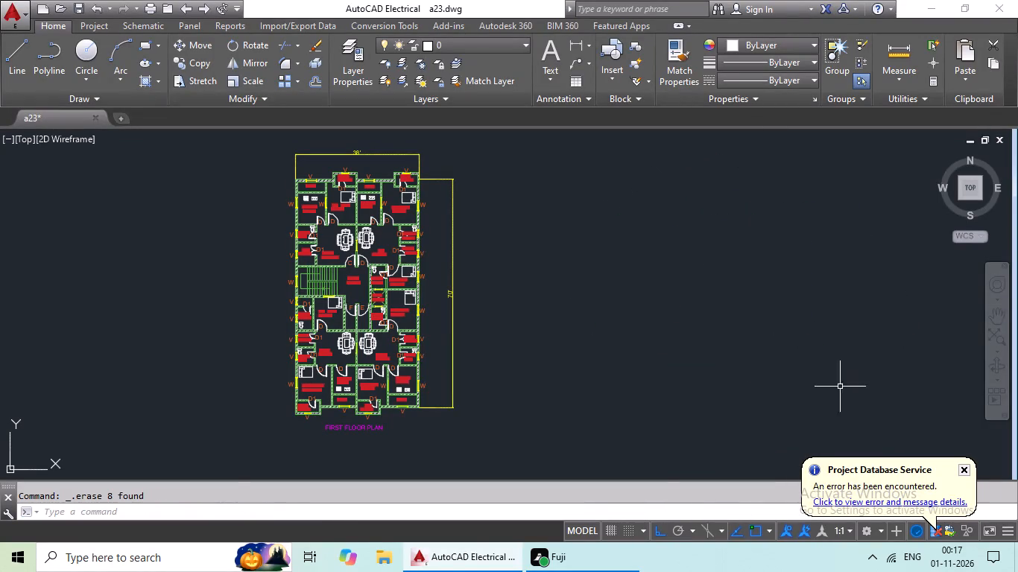
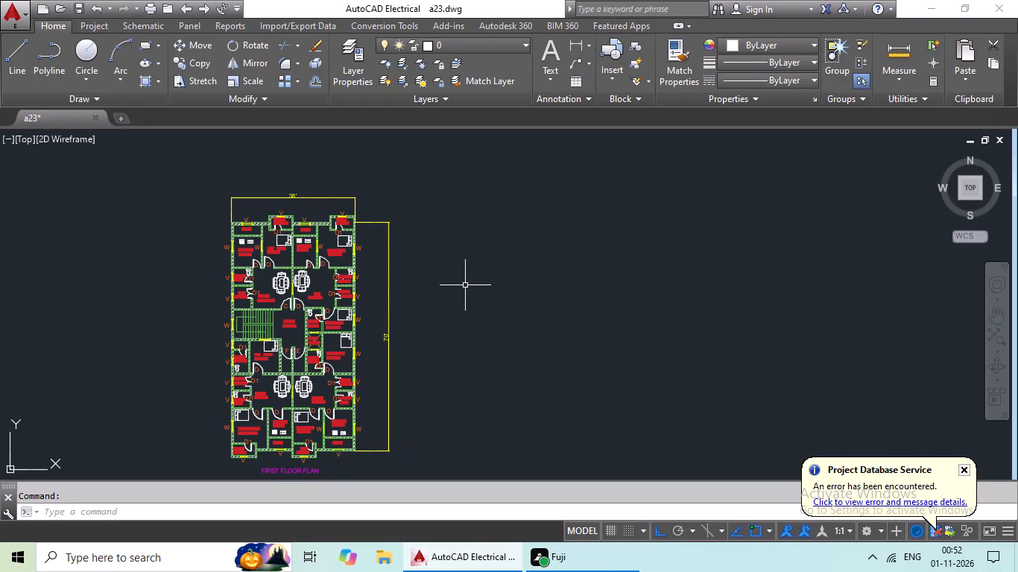
Beside the FIRST FLOOR PLAN, draw a 38' horizontal top line continued by a 70' vertical line downward from its far end.
left_click(17, 45)
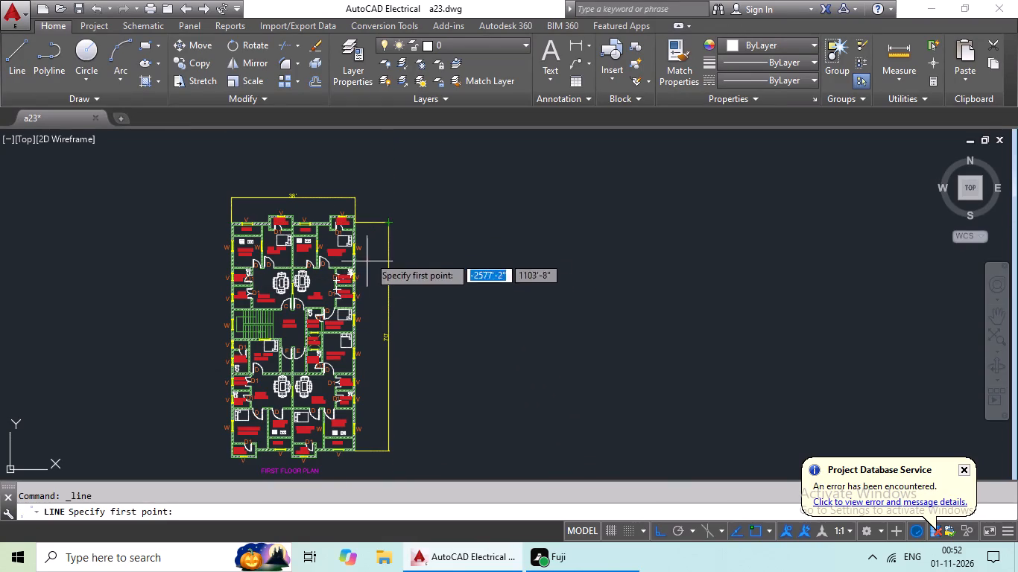
scroll(352, 204, "up", 1)
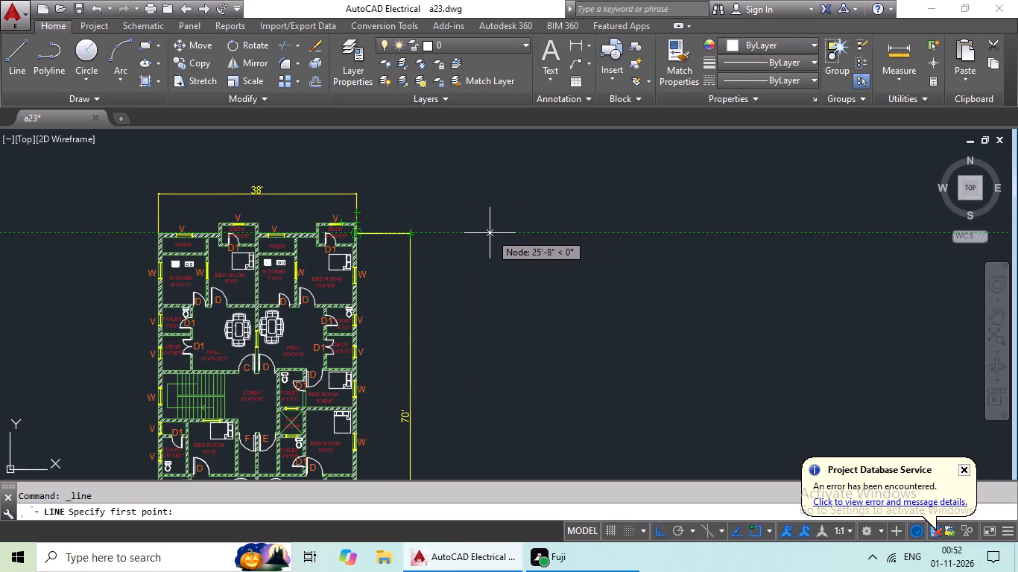
left_click_drag(490, 233, 501, 232)
middle_click_drag(693, 227, 479, 235)
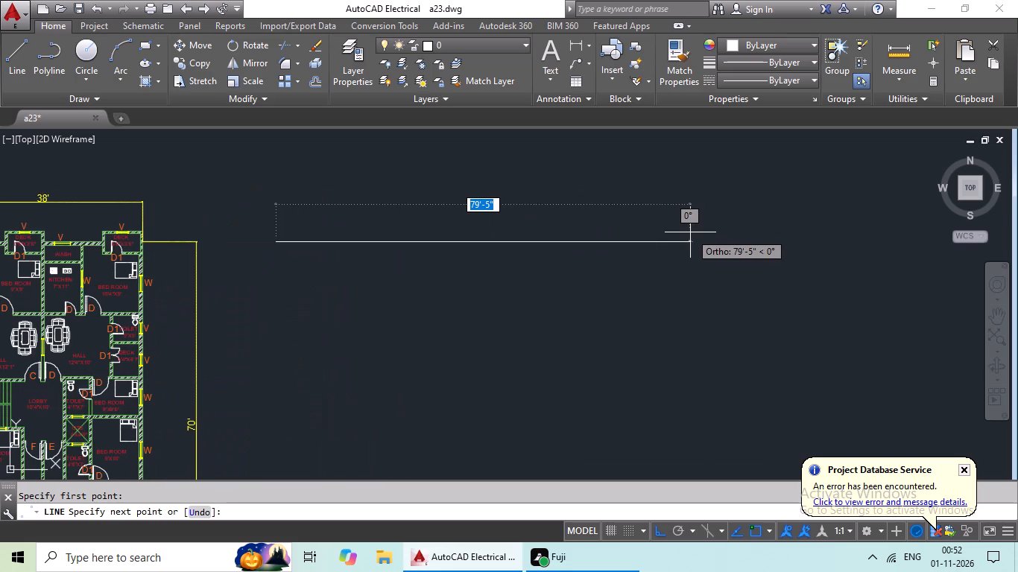
type("38'")
key("Return")
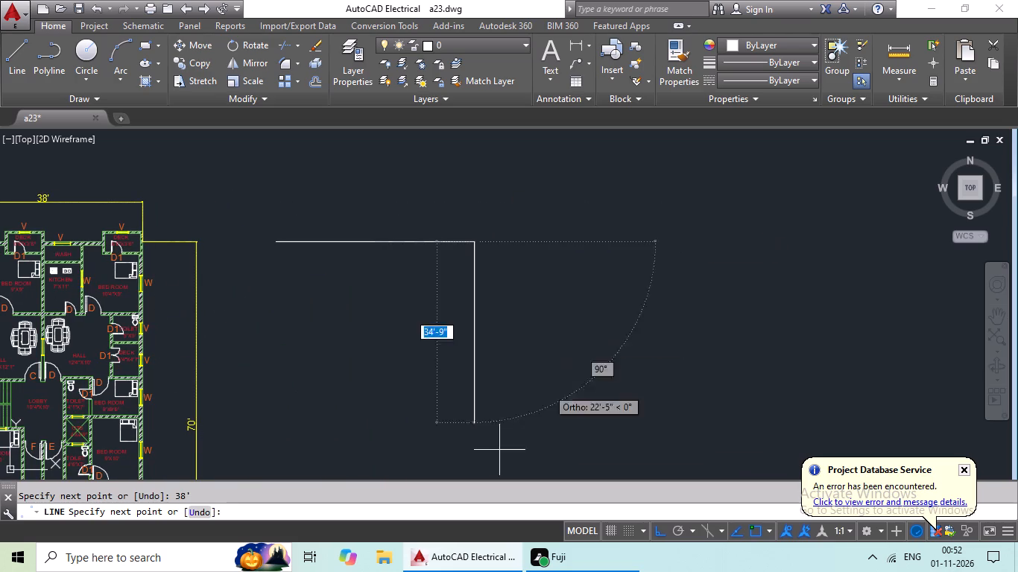
middle_click_drag(461, 386, 502, 138)
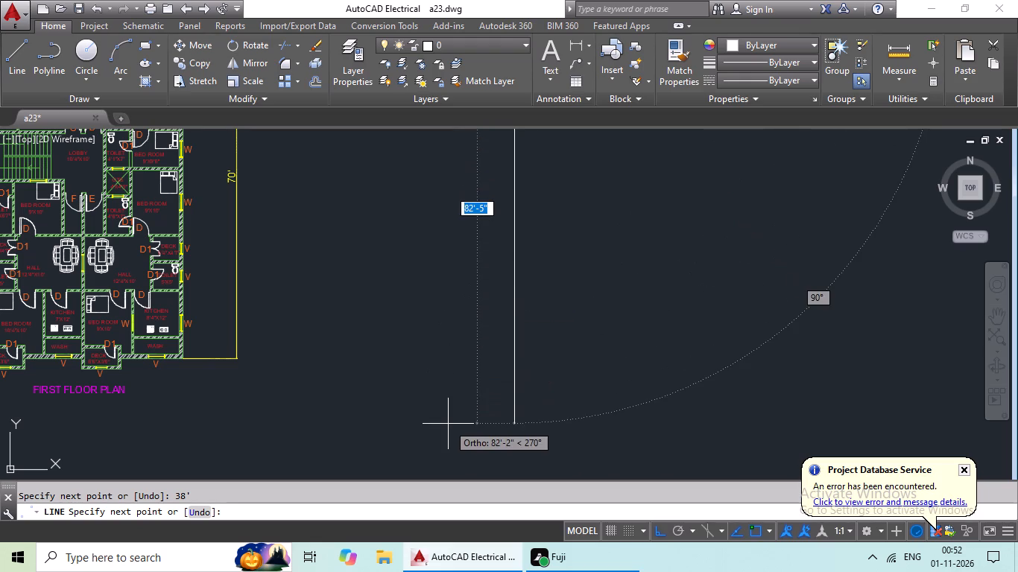
middle_click_drag(448, 425, 448, 559)
key("1")
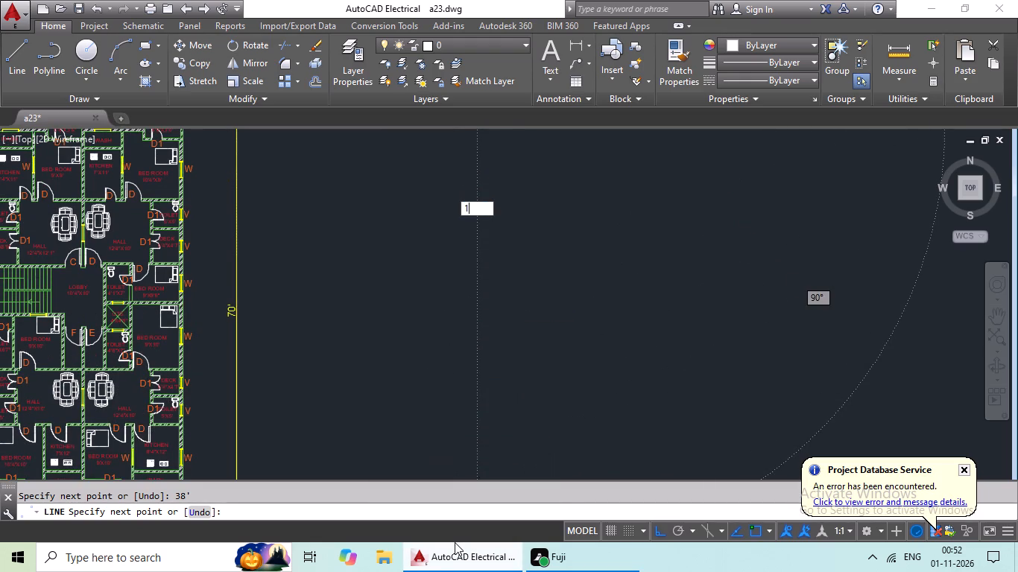
key("BackSpace")
type("70")
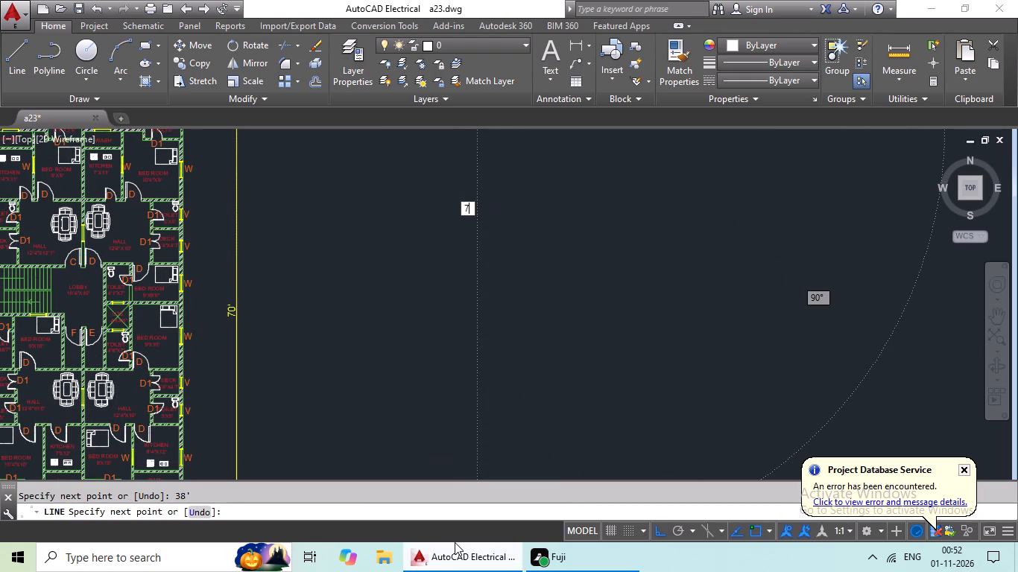
key("apostrophe")
key("Return")
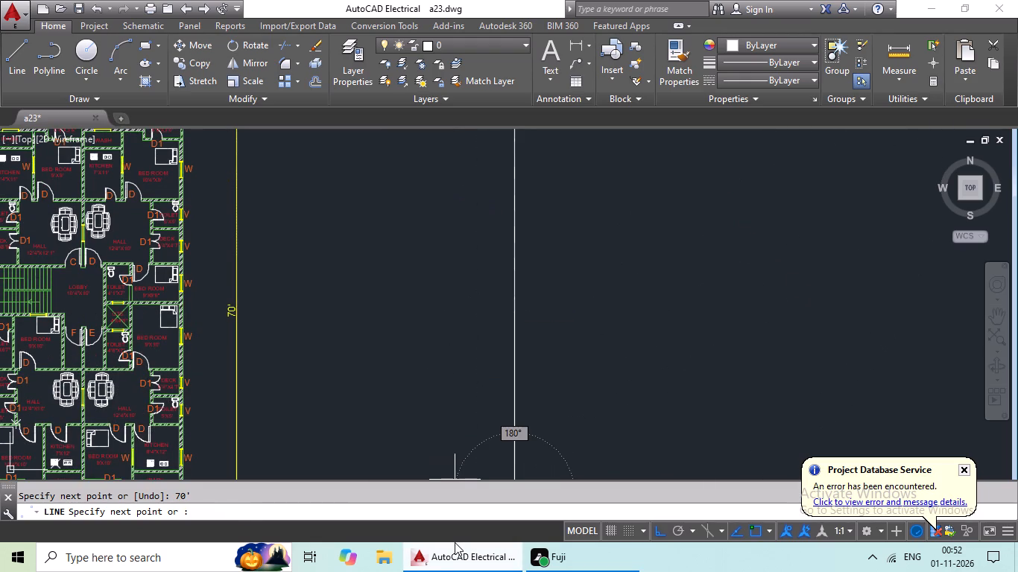
Complete the 38' by 70' outline with a 38' bottom line and a closing side up to the starting corner.
scroll(342, 340, "down", 2)
middle_click_drag(367, 325, 372, 305)
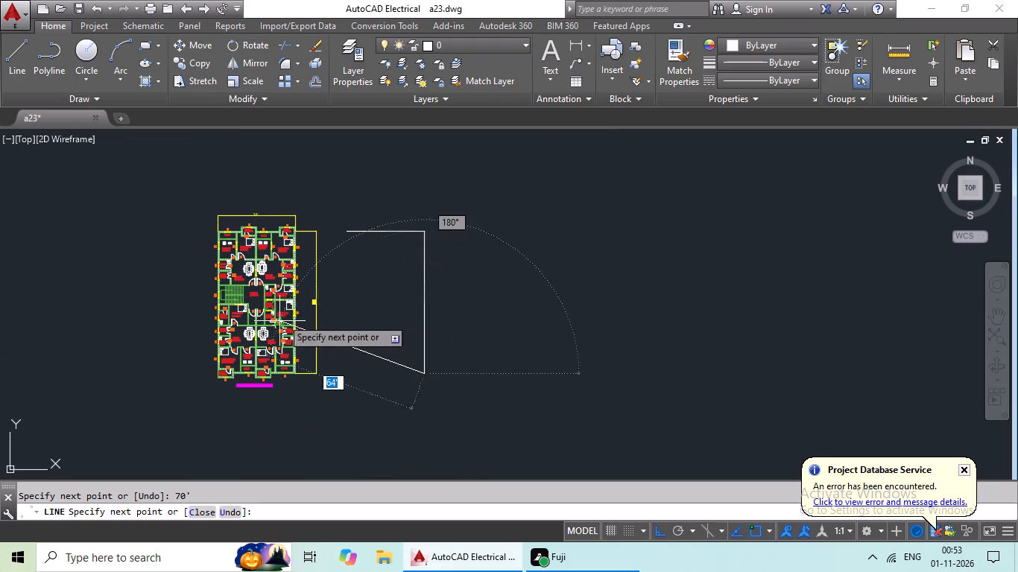
type("38'")
key("Return")
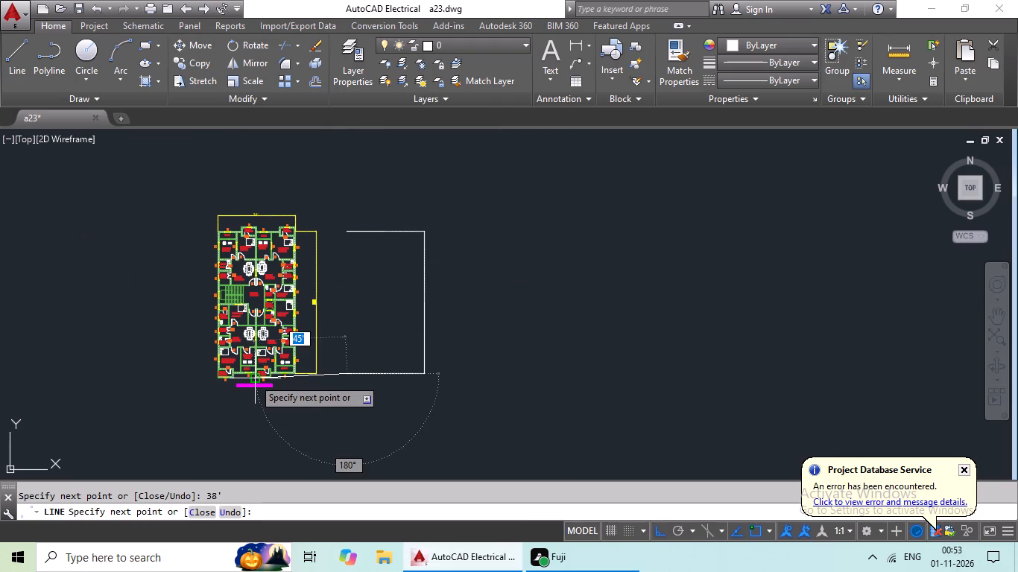
scroll(351, 229, "up", 3)
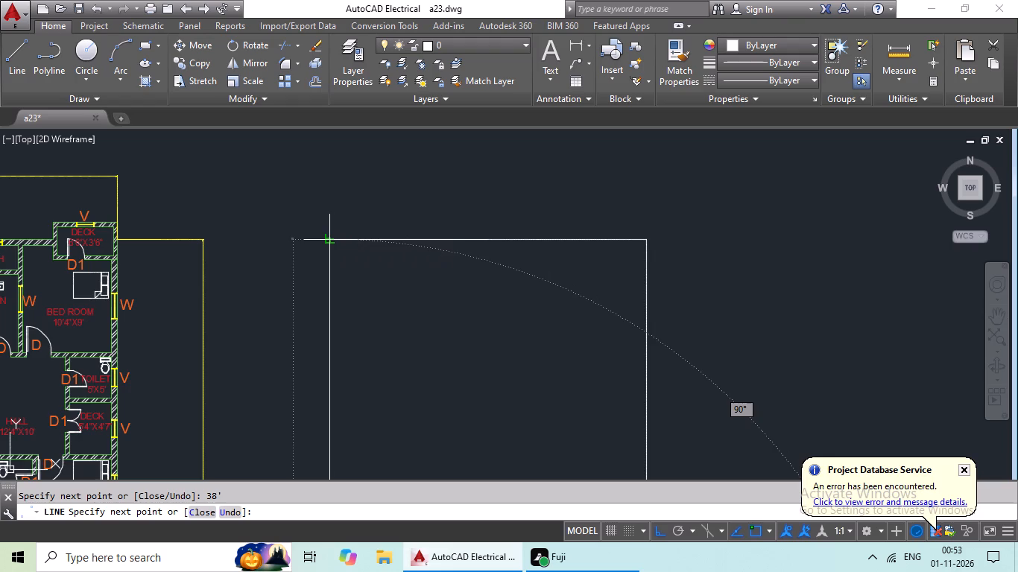
scroll(331, 238, "up", 3)
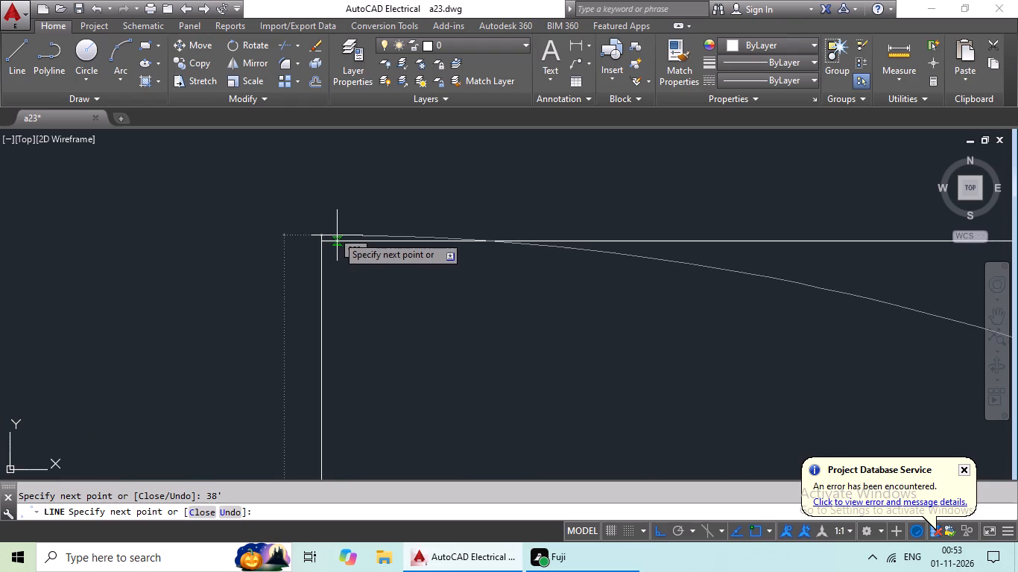
scroll(332, 252, "up", 2)
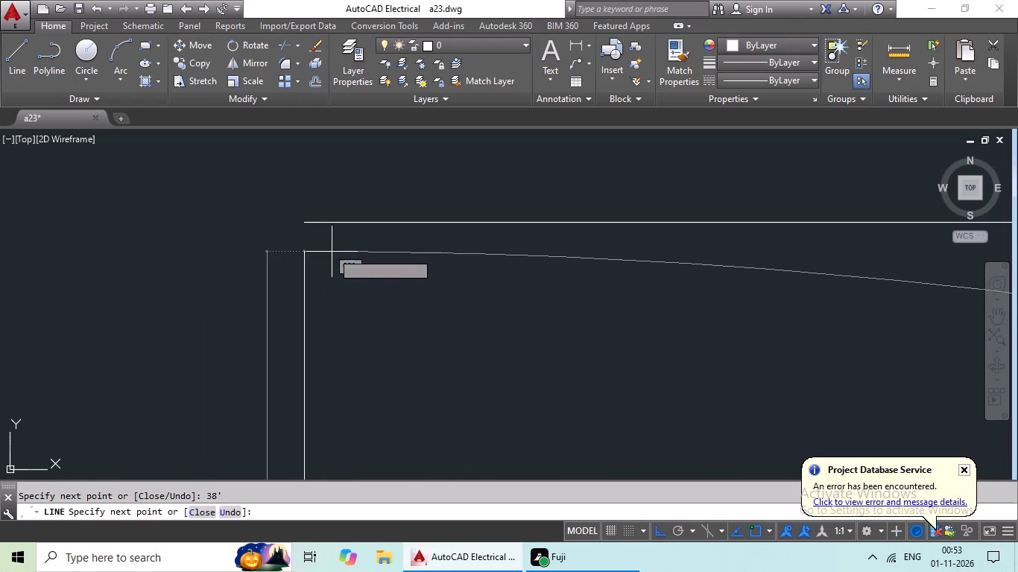
left_click(303, 224)
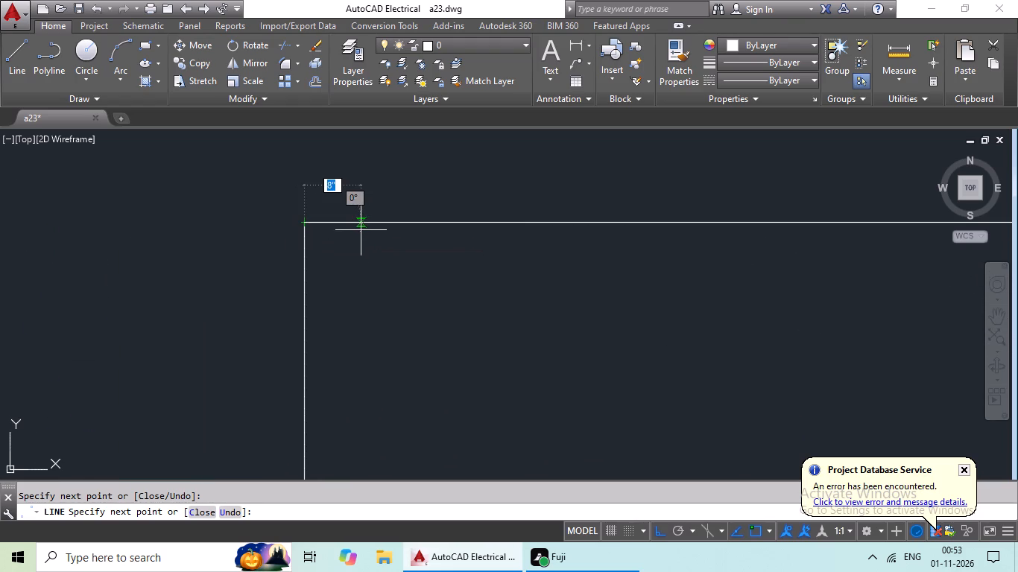
key("Escape")
Offset all four sides of the new outline inward by 9" to form the outer walls.
scroll(399, 272, "down", 2)
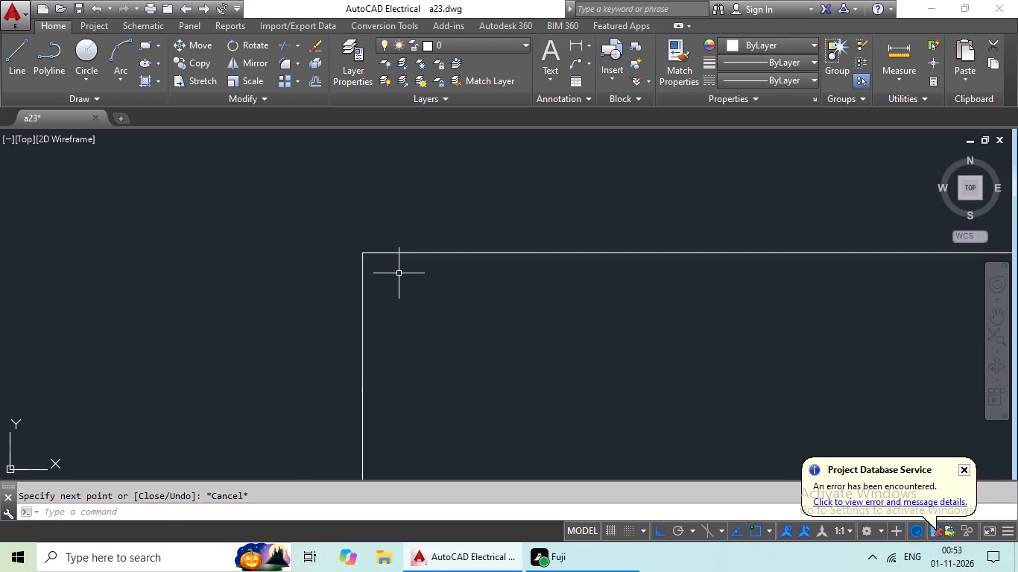
middle_click_drag(399, 273, 369, 159)
scroll(407, 213, "down", 4)
middle_click_drag(437, 264, 358, 198)
scroll(419, 255, "down", 1)
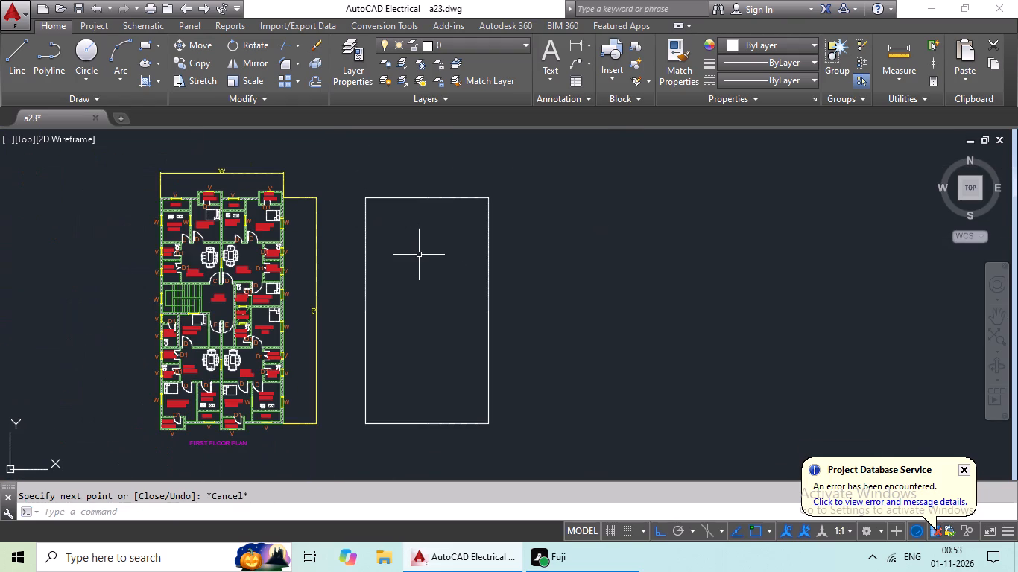
key("o")
key("Return")
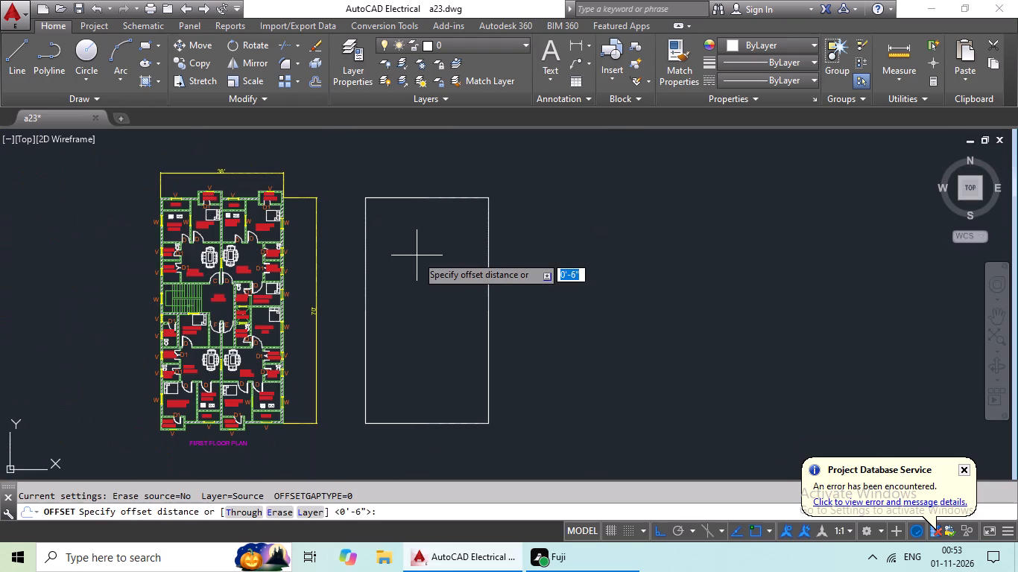
key("9")
key("shift+quotedbl")
key("Return")
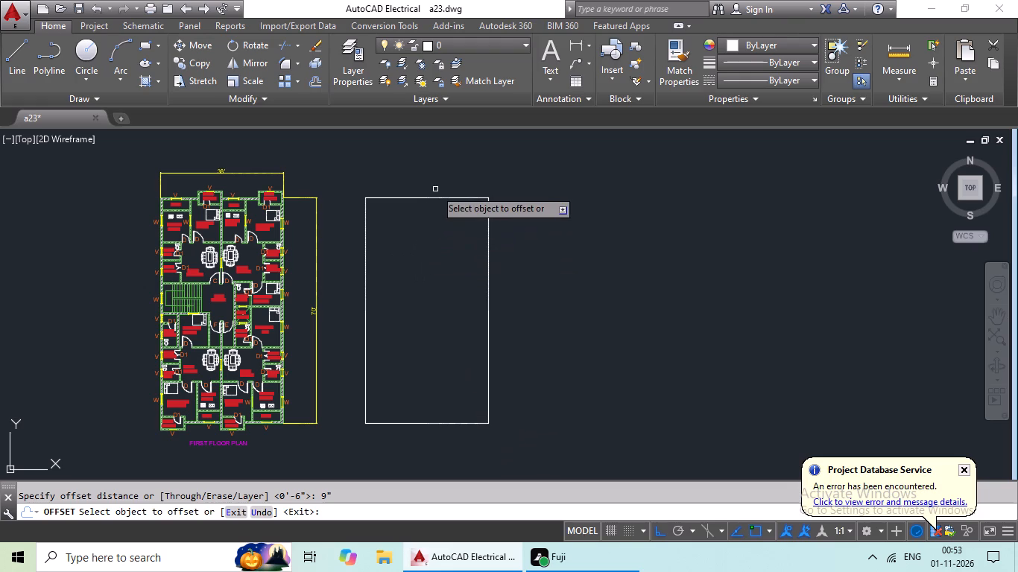
left_click(429, 198)
left_click(428, 283)
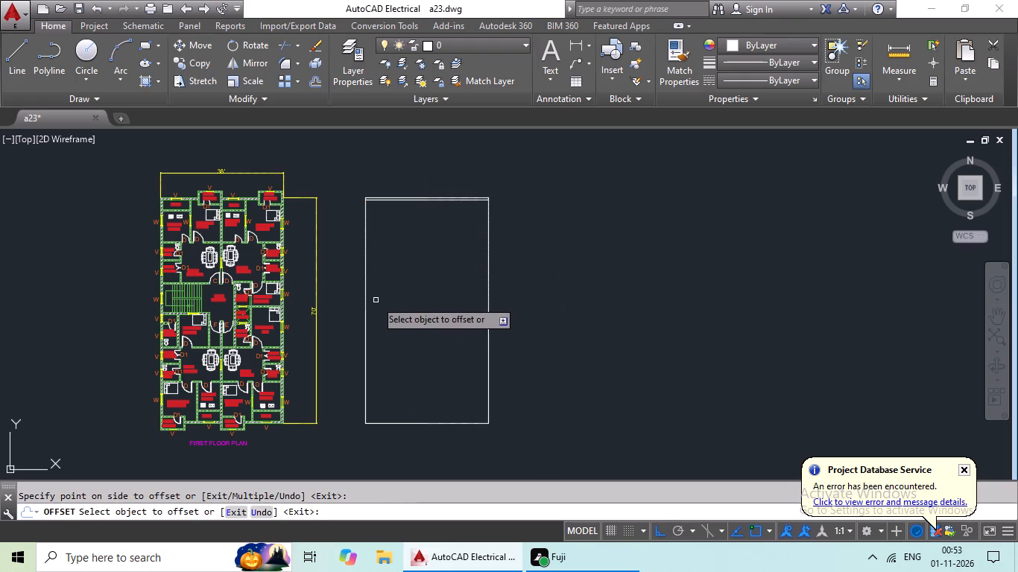
left_click(365, 308)
left_click(457, 302)
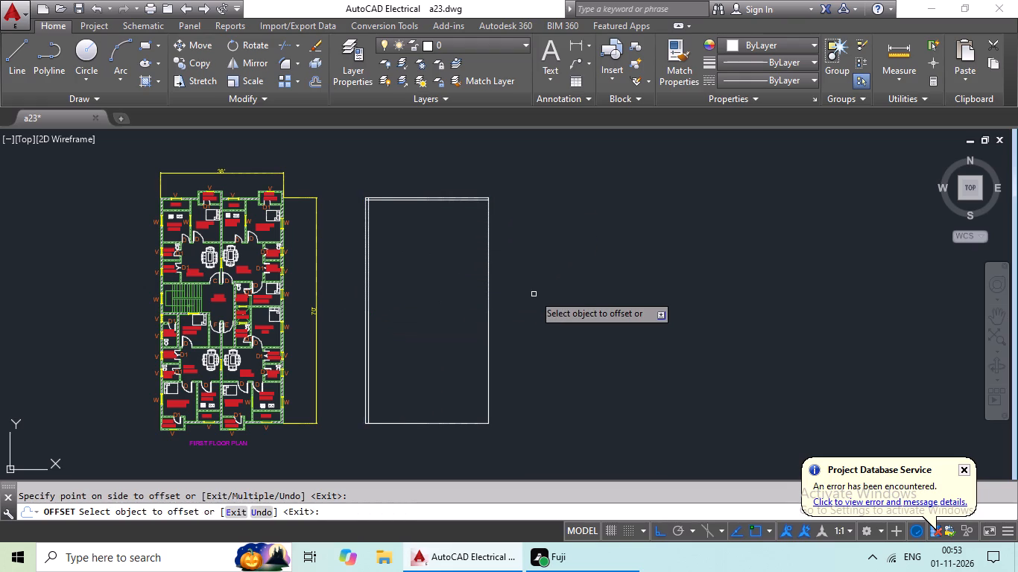
left_click_drag(488, 310, 470, 314)
left_click(414, 322)
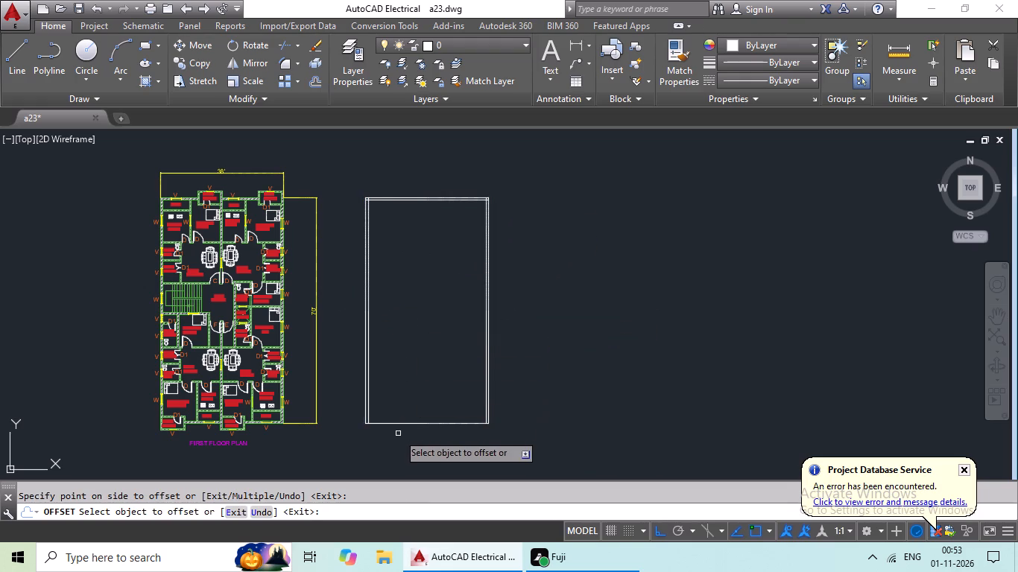
left_click(410, 424)
left_click(431, 327)
scroll(436, 317, "up", 1)
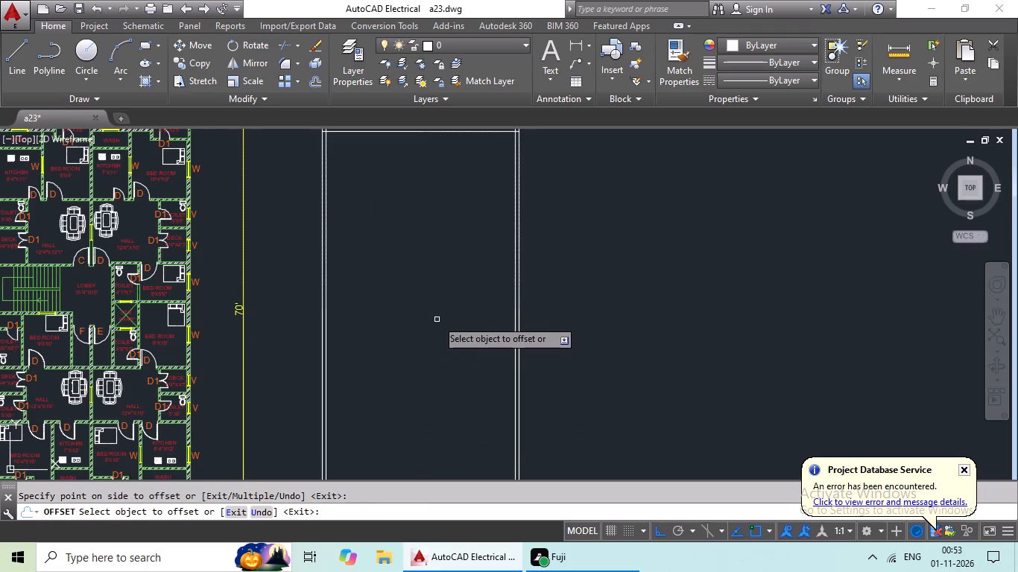
scroll(533, 323, "down", 1)
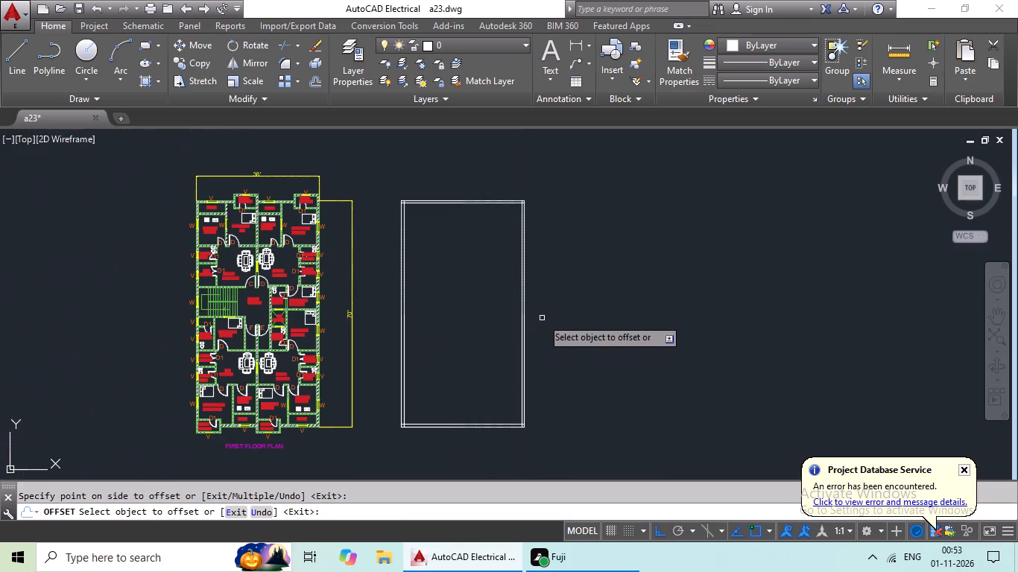
middle_click_drag(543, 320, 511, 351)
key("Escape")
key("Escape")
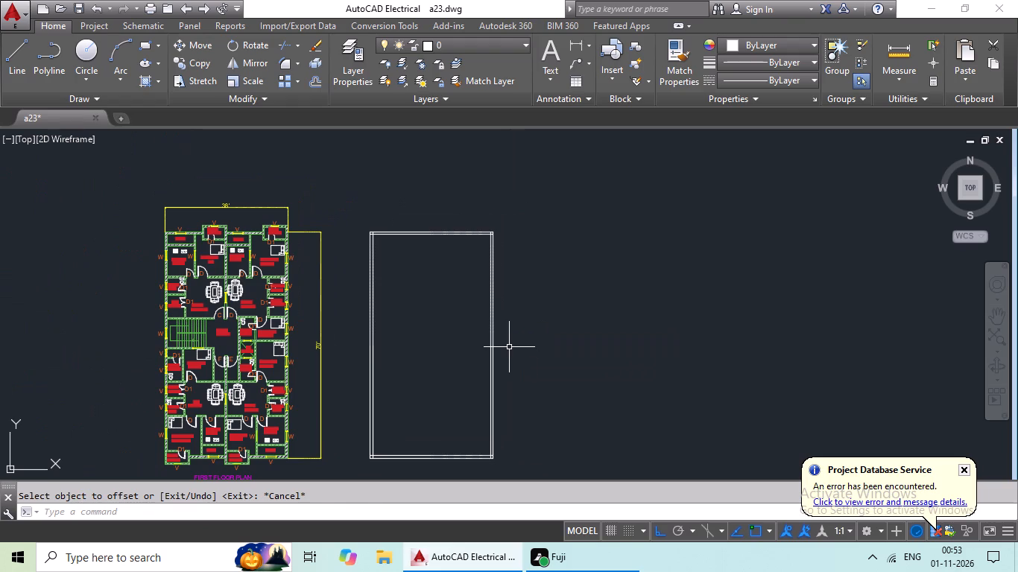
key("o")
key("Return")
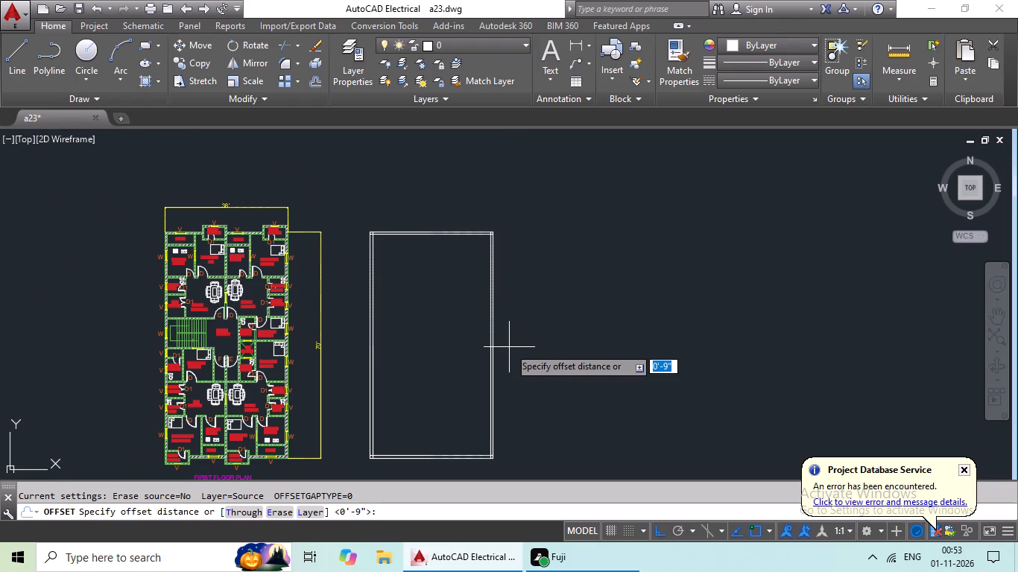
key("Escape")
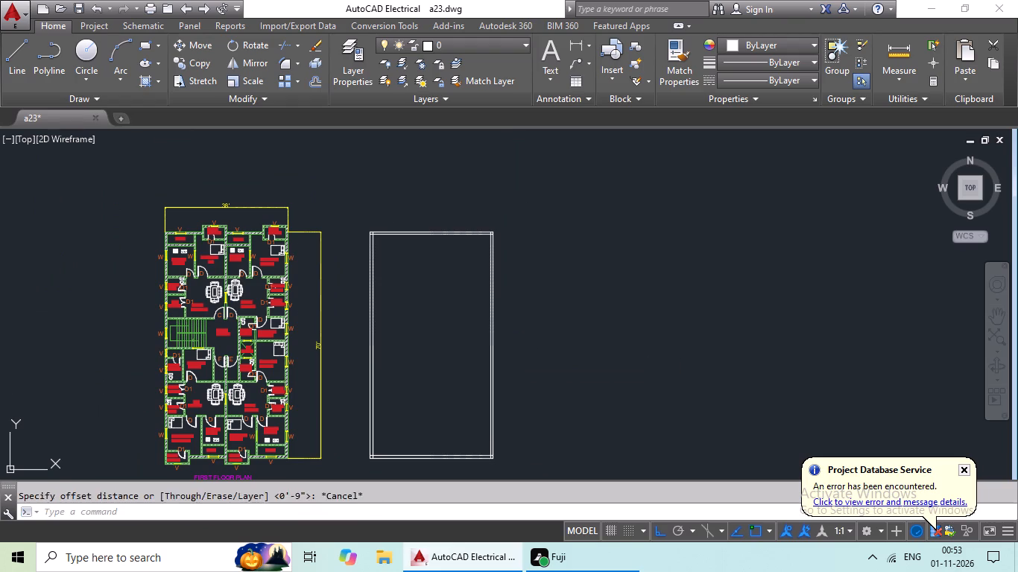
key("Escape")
Offset the inner face of the left outer wall 10'4" into the outline.
key("o")
key("Return")
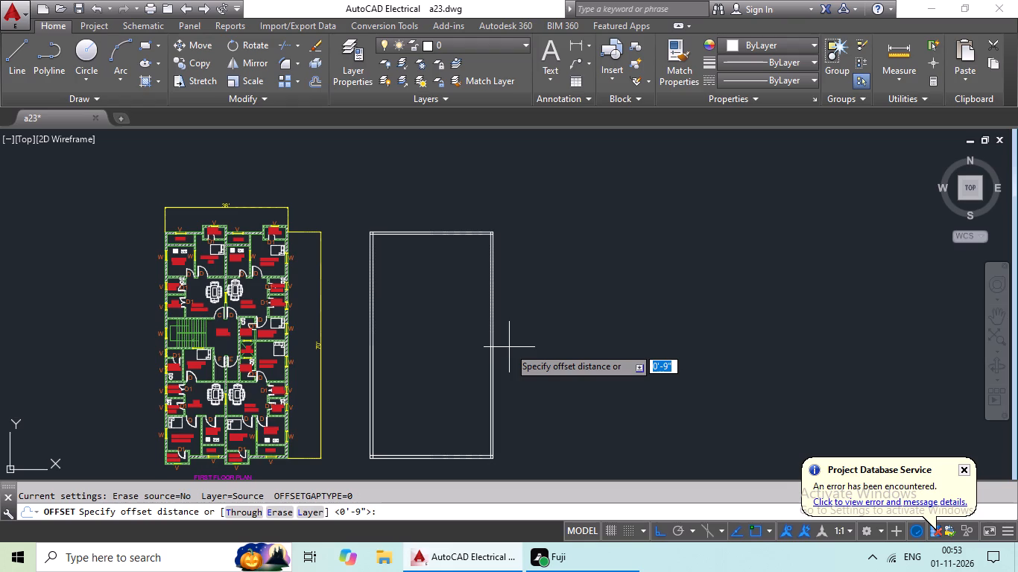
type("10'4\"")
key("Return")
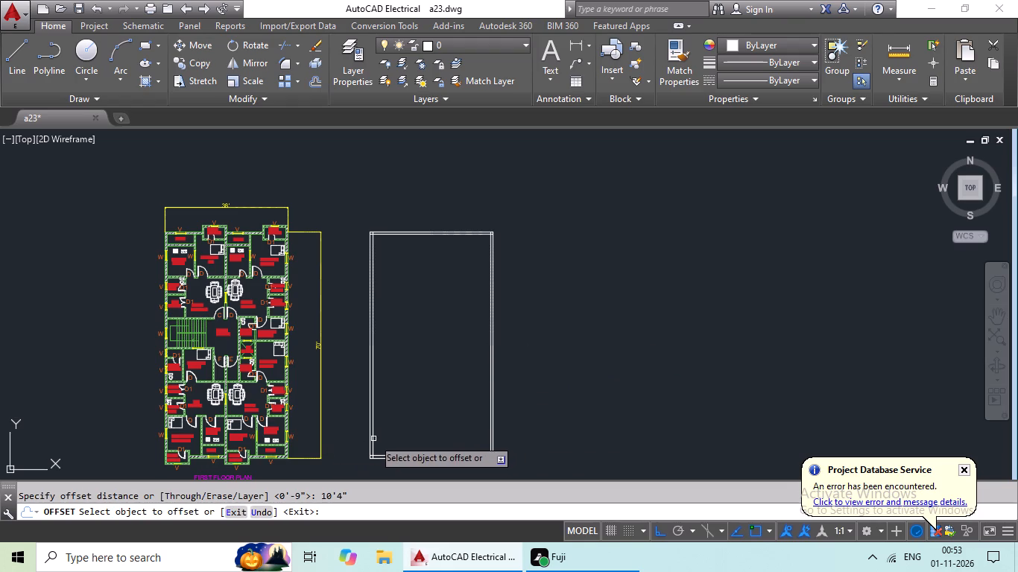
left_click_drag(373, 439, 387, 436)
left_click(428, 423)
middle_click_drag(437, 412, 462, 402)
key("Escape")
key("Escape")
key("Escape")
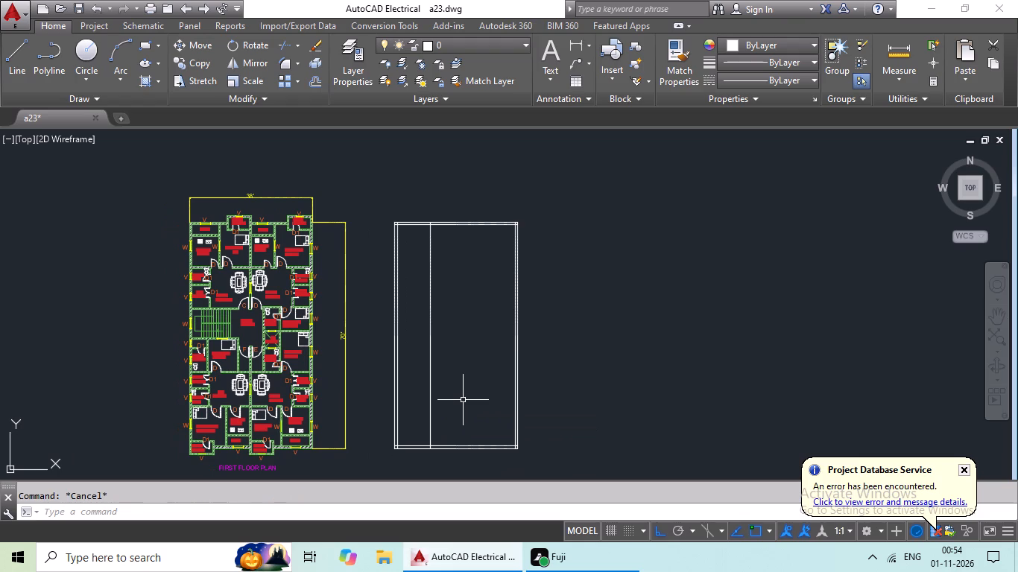
Offset the new vertical partition line 6" toward the right to give the partition its wall thickness.
key("o")
key("Return")
type("6\"")
key("Return")
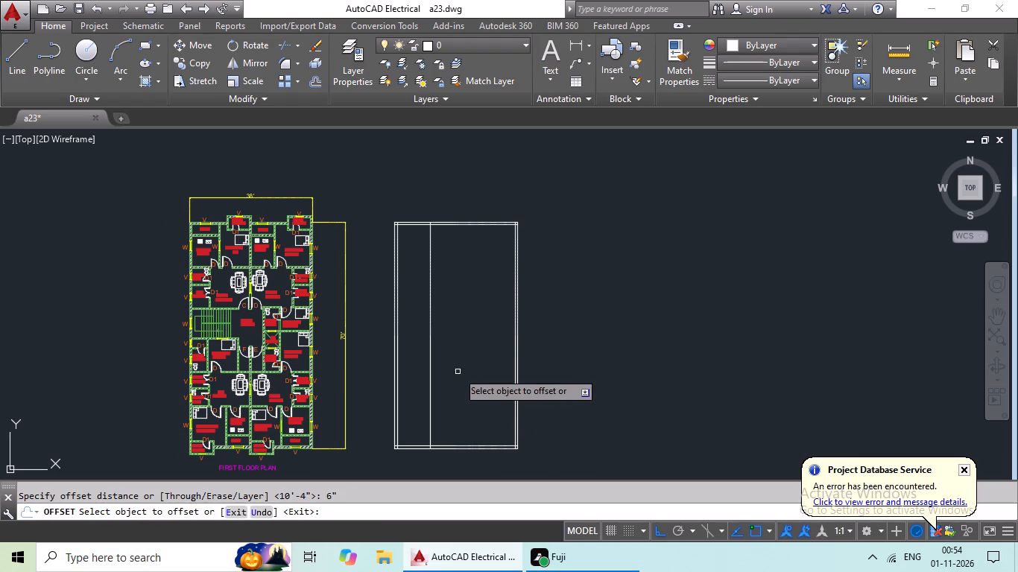
left_click(429, 407)
left_click_drag(448, 398, 456, 404)
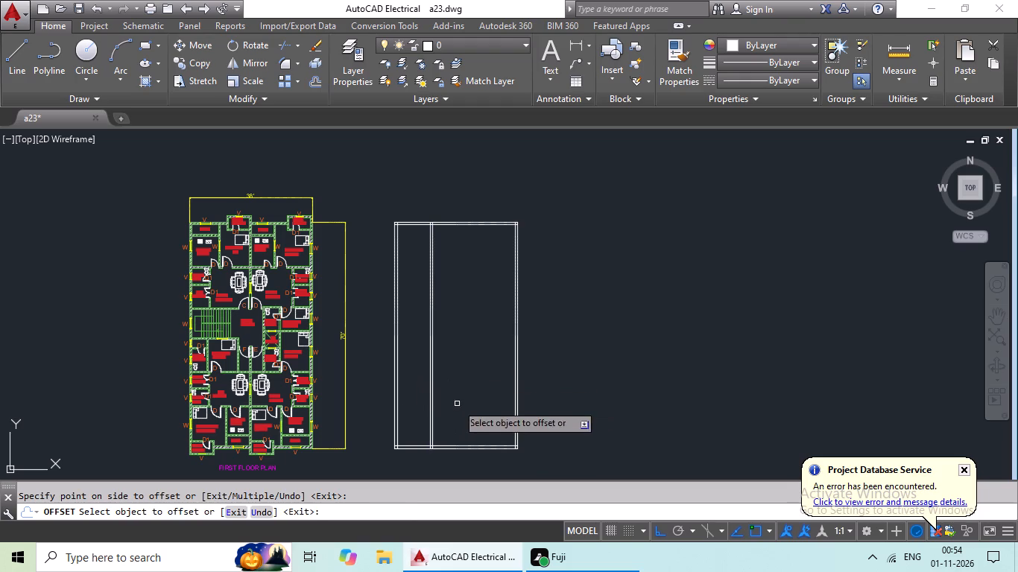
middle_click_drag(461, 397, 480, 384)
key("Escape")
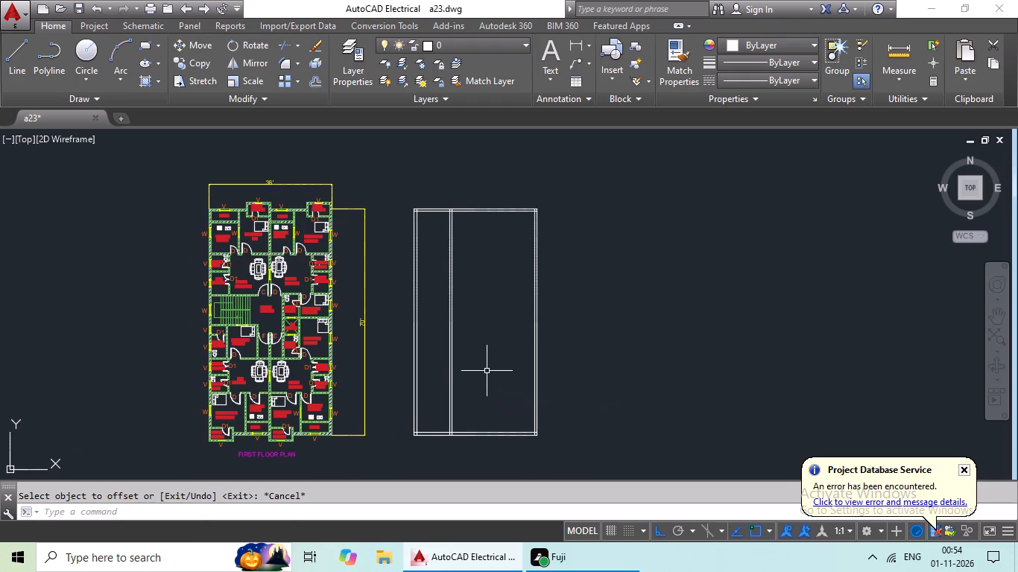
Save the drawing.
key("ctrl+s")
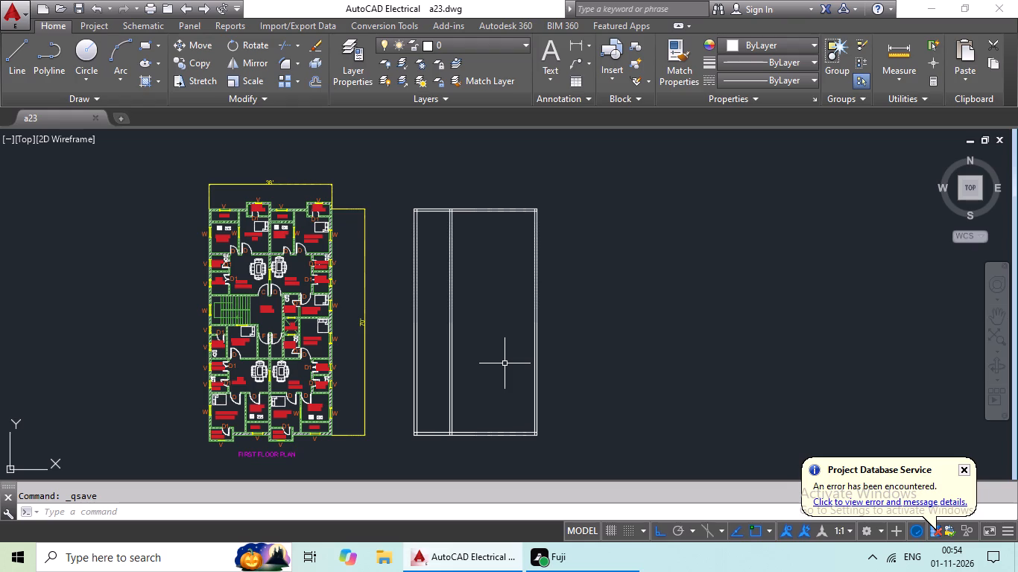
Offset the right face of the first vertical partition 7' to the right inside the new outline.
key("Escape")
key("o")
key("Return")
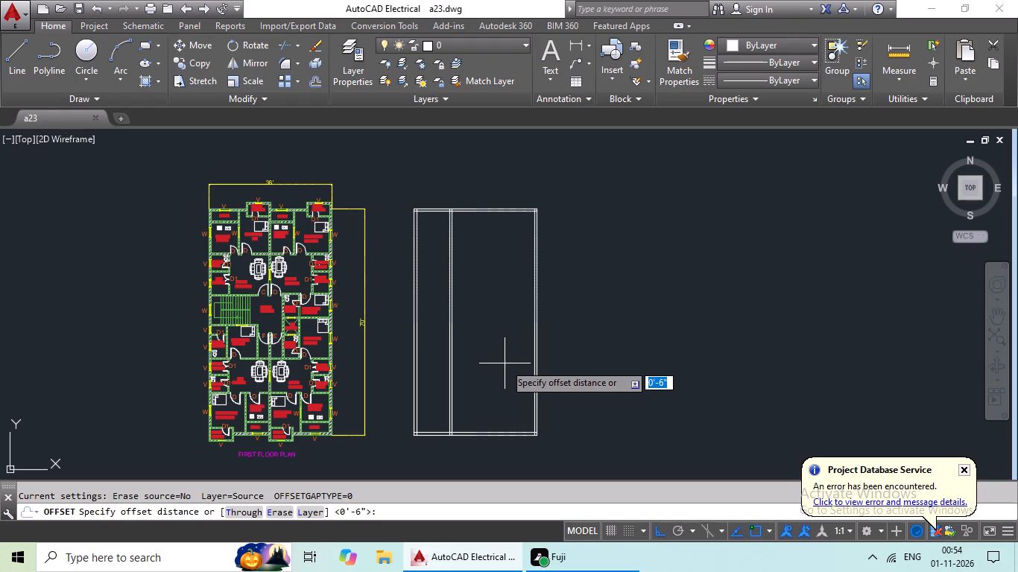
type("7'")
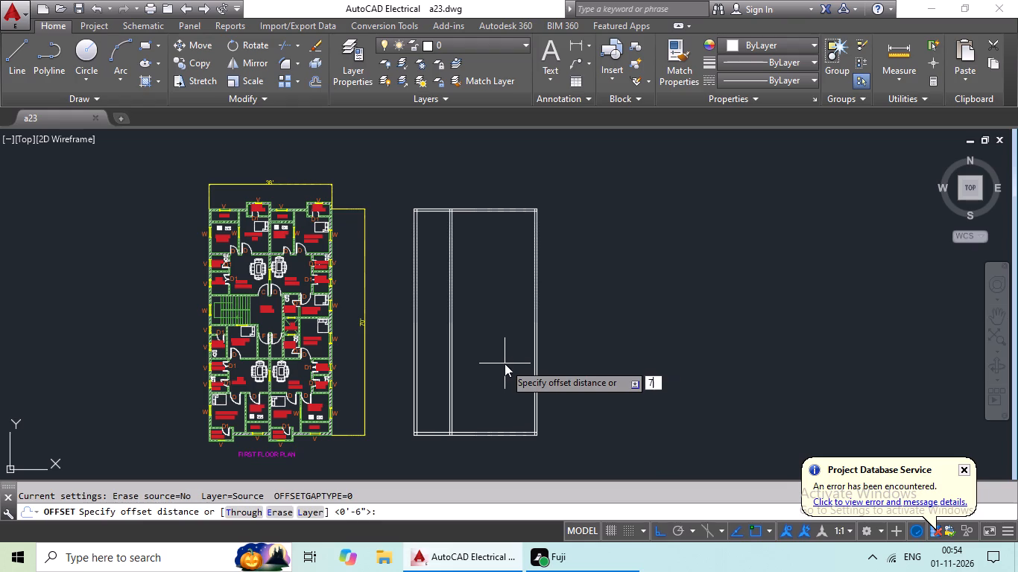
key("Return")
scroll(466, 426, "up", 3)
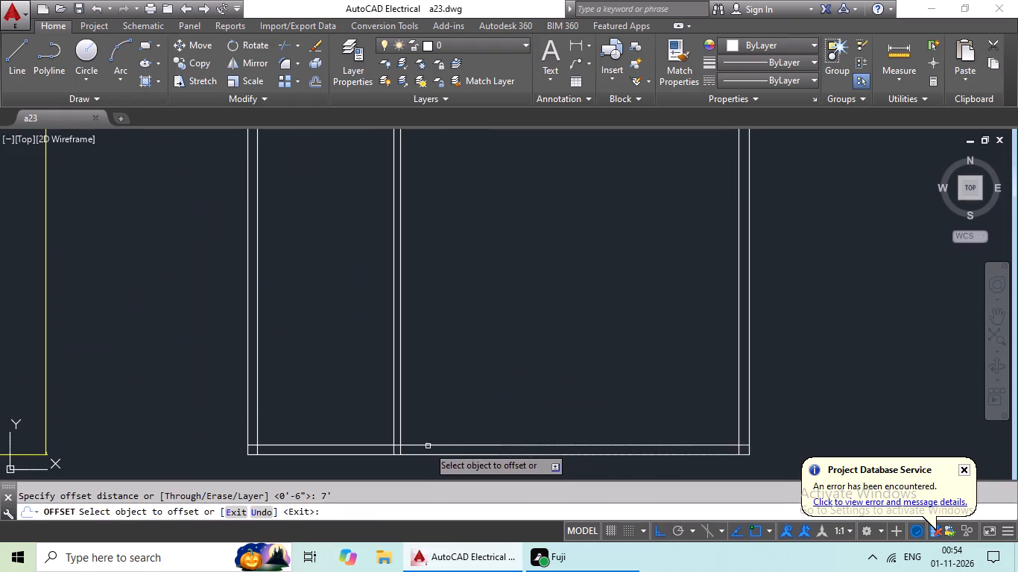
left_click_drag(402, 407, 411, 410)
left_click(475, 398)
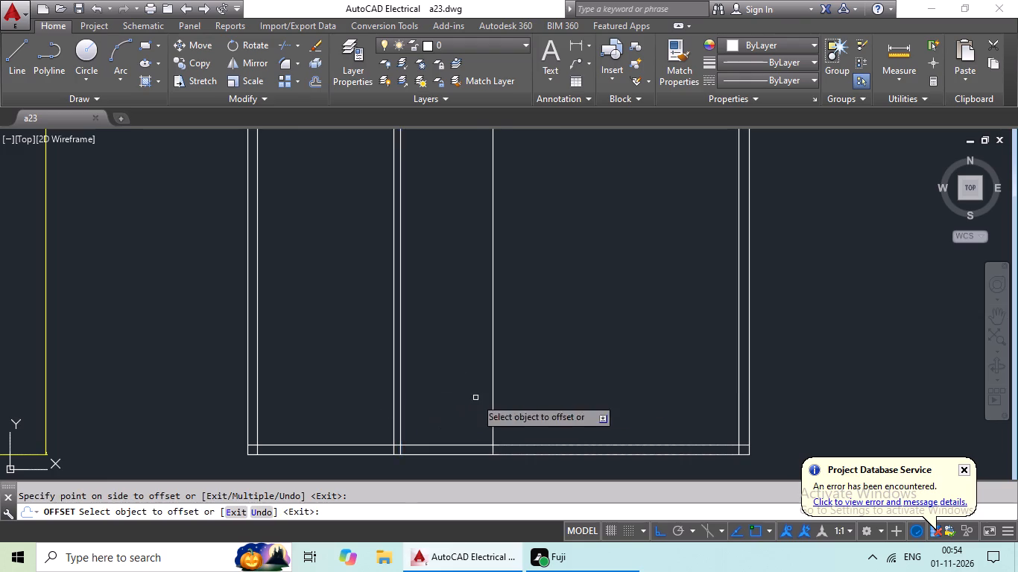
scroll(595, 366, "down", 2)
middle_click_drag(595, 365, 582, 381)
key("Escape")
key("Escape")
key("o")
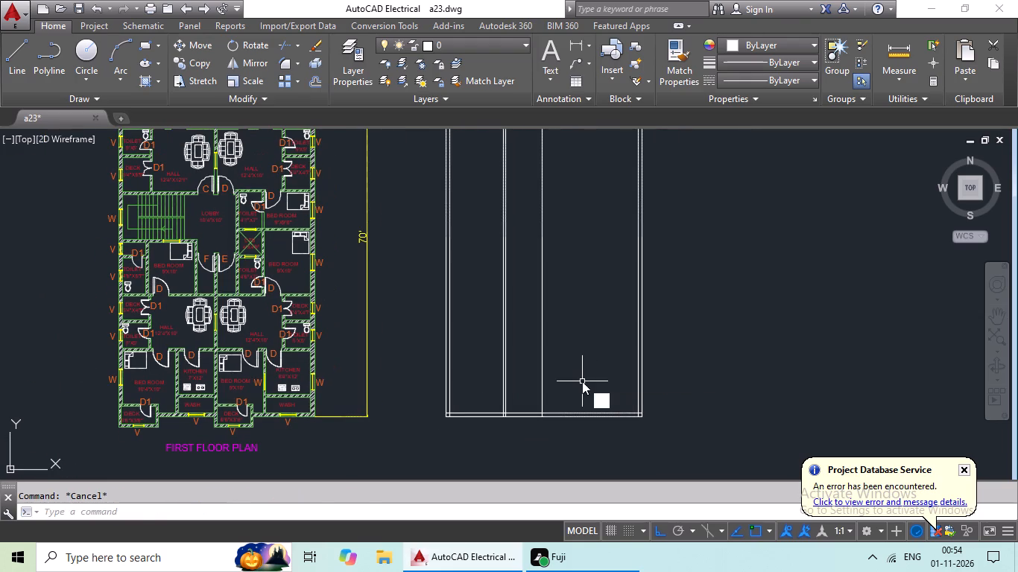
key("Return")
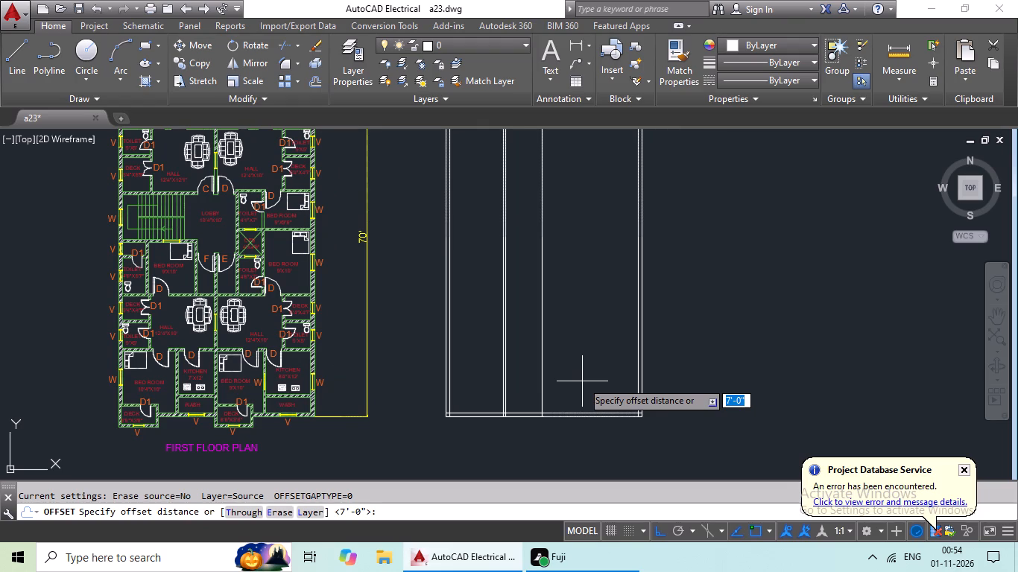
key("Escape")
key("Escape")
Offset the newest vertical line 6" to the right to give the second partition its wall thickness.
key("o")
key("Return")
type("6\"")
key("Return")
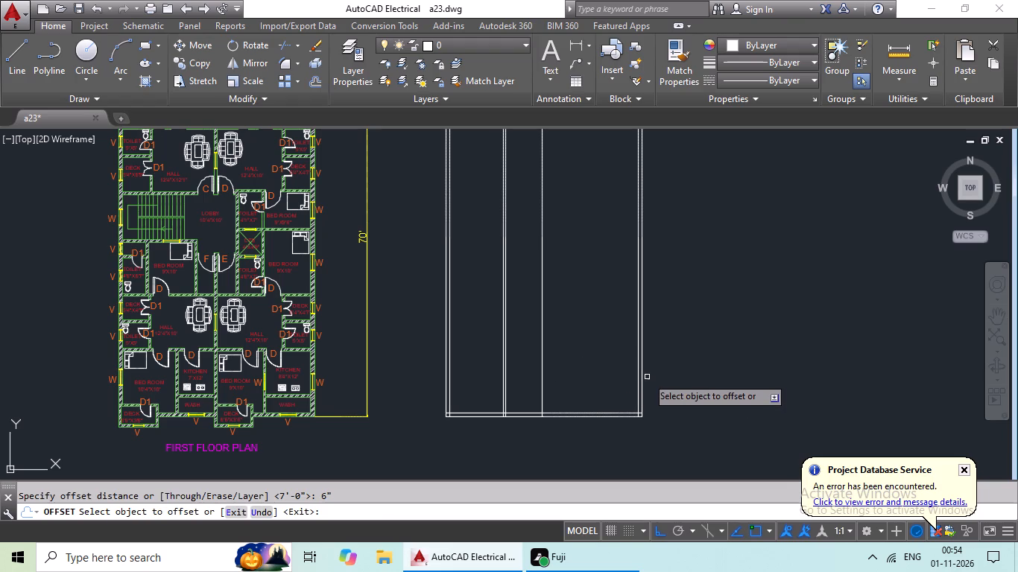
left_click(541, 335)
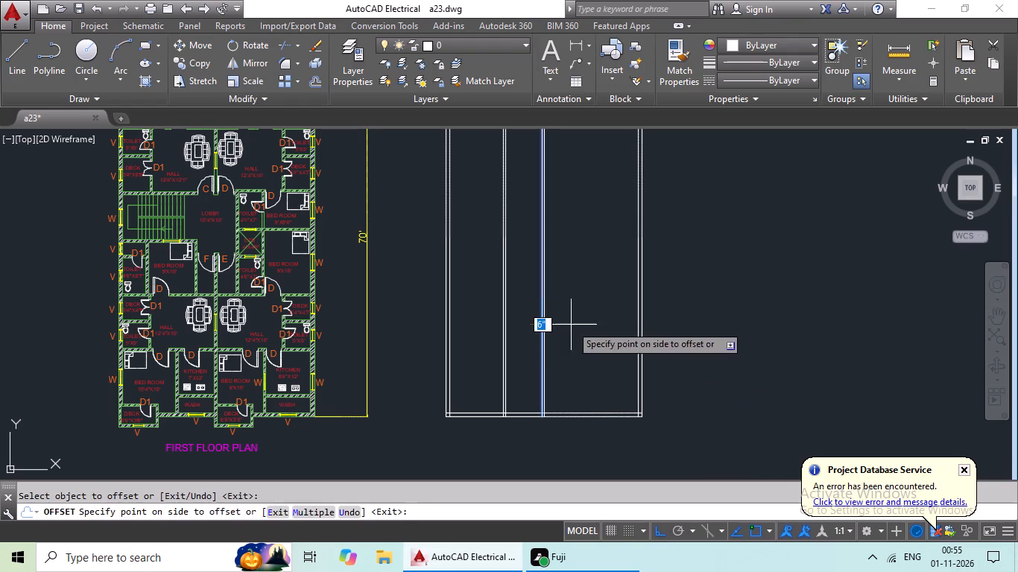
left_click(583, 319)
middle_click_drag(591, 300, 487, 436)
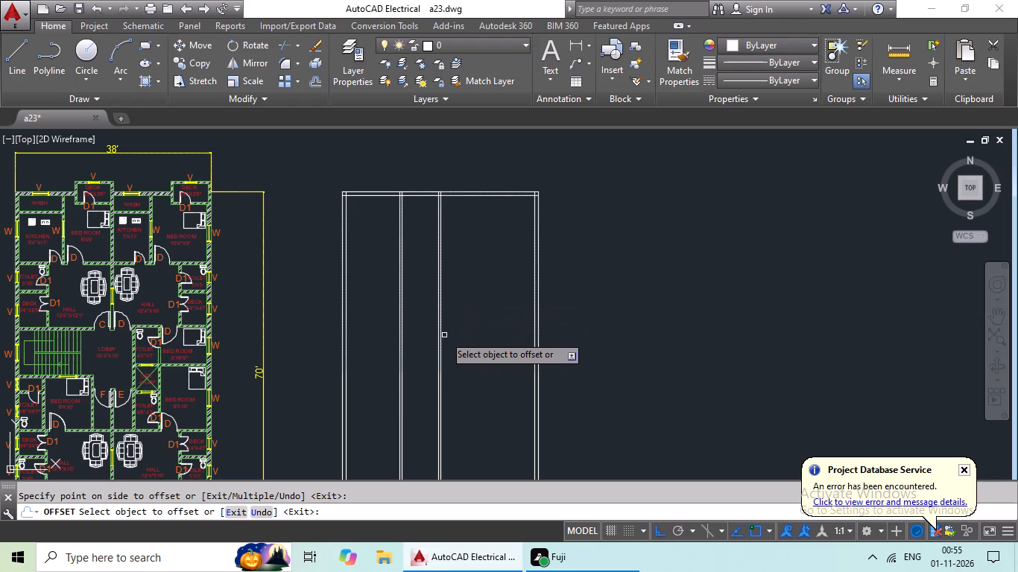
key("Escape")
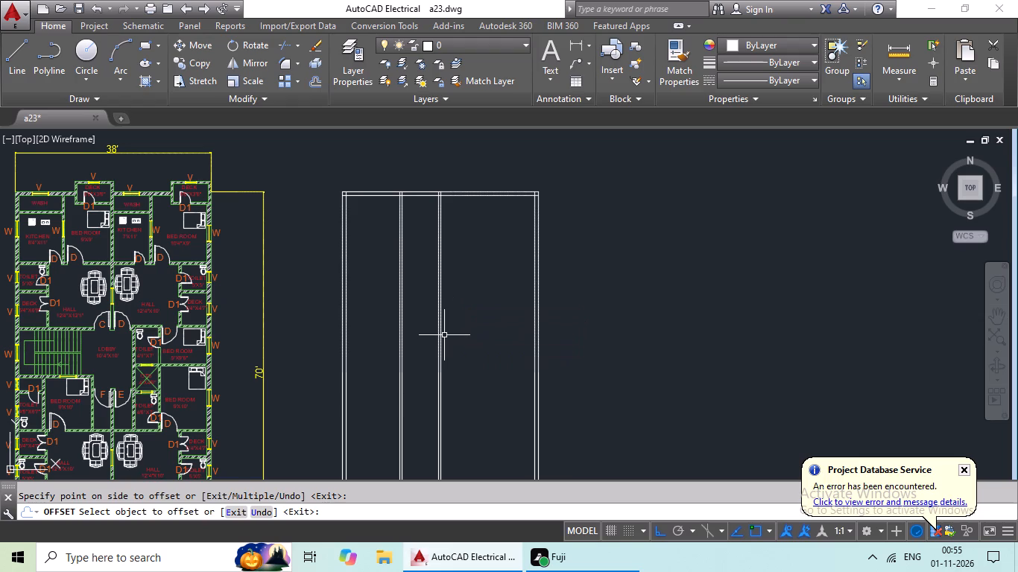
key("Escape")
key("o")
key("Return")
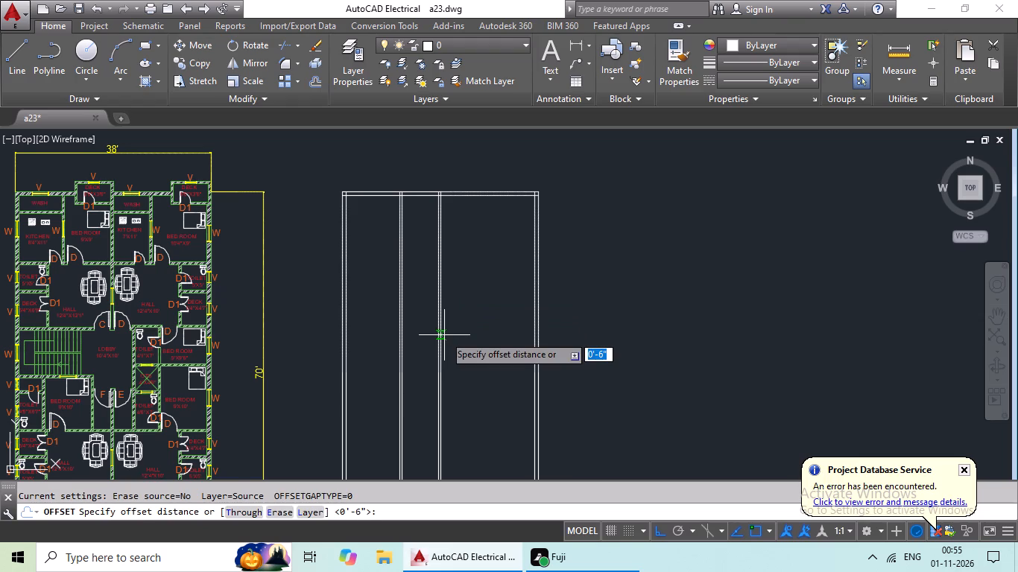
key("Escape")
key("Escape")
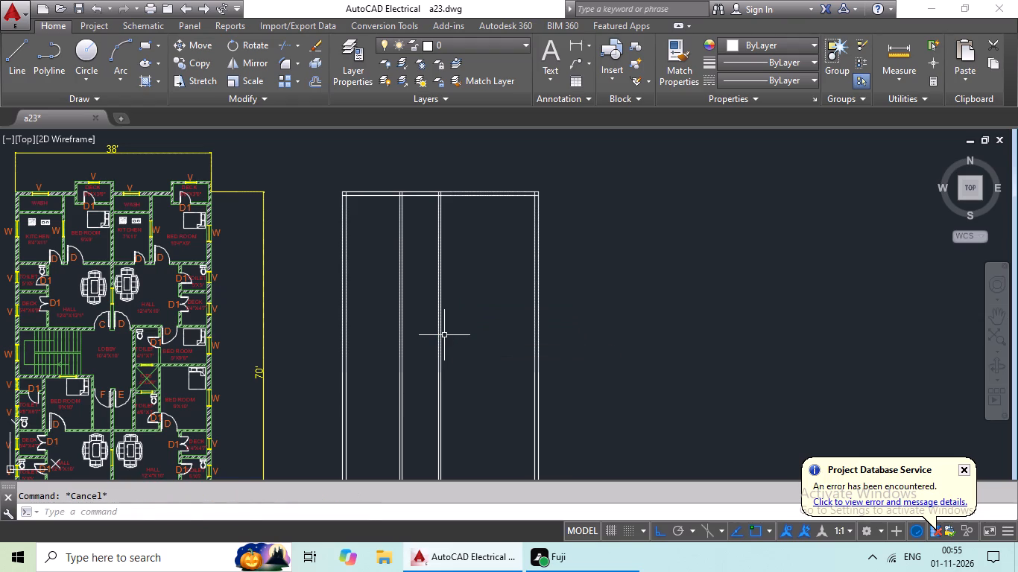
Offset the right face of the second vertical partition 9' to the right.
key("o")
key("Return")
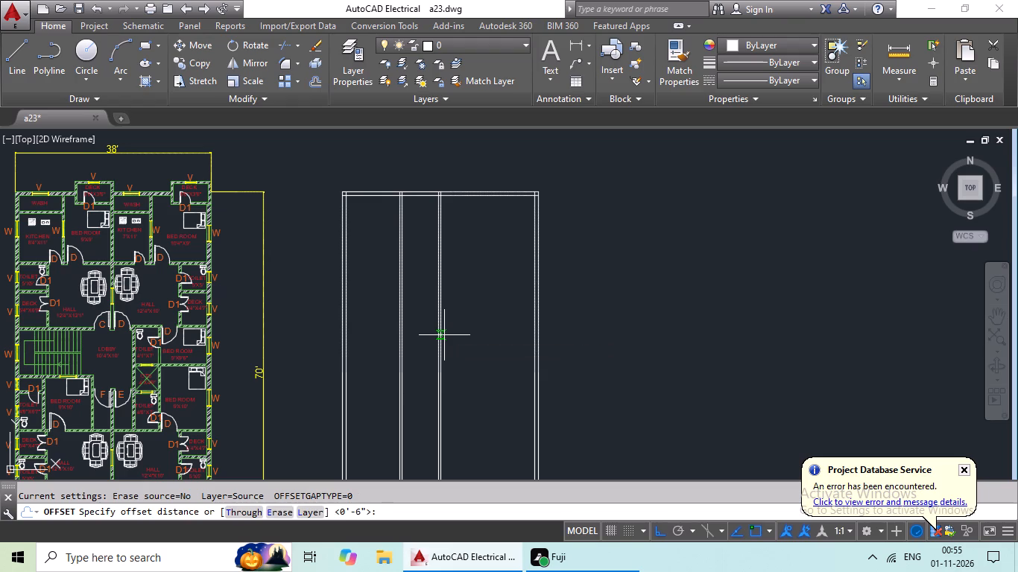
key("7")
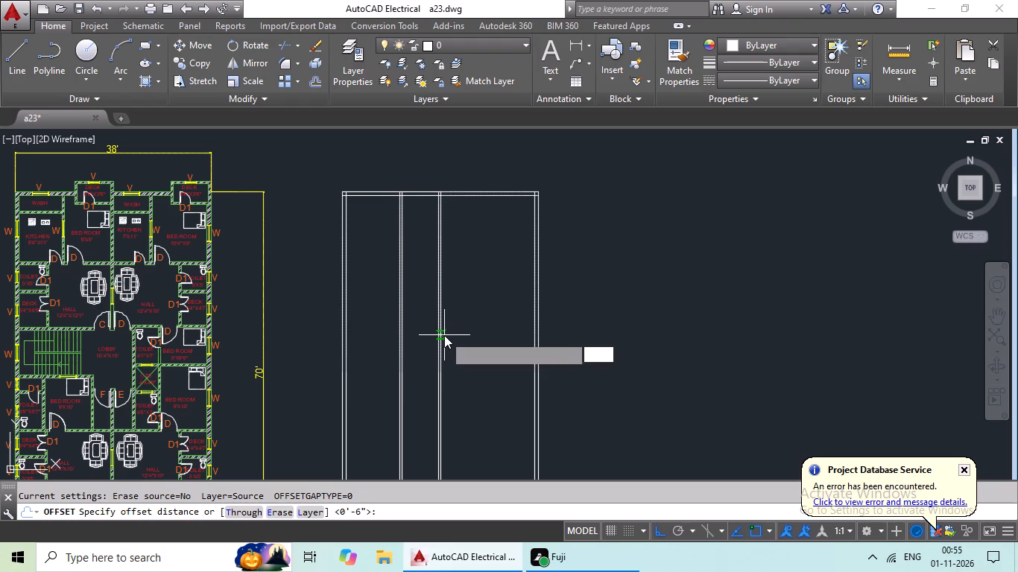
key("BackSpace")
type("9'")
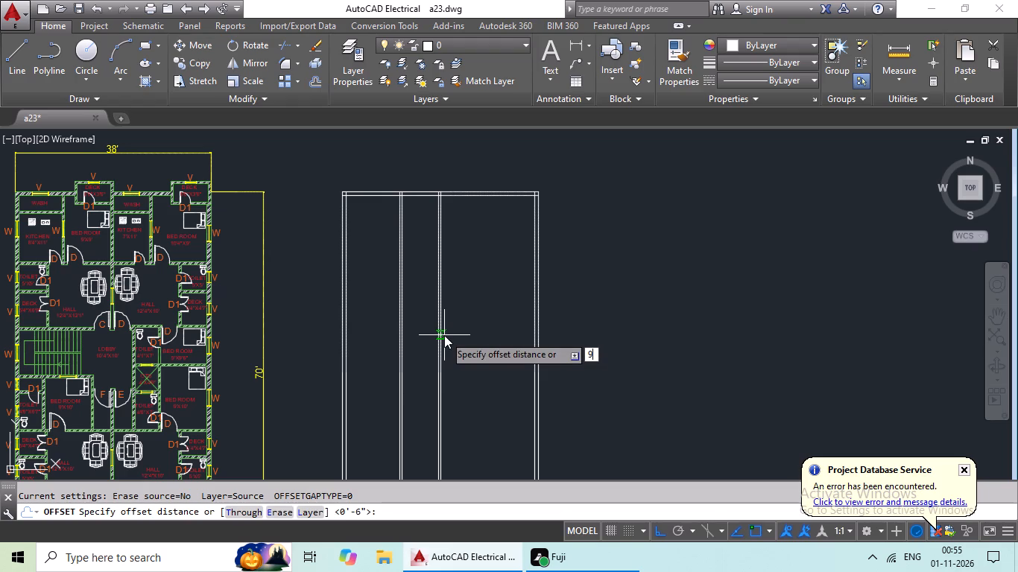
key("Return")
scroll(481, 323, "up", 3)
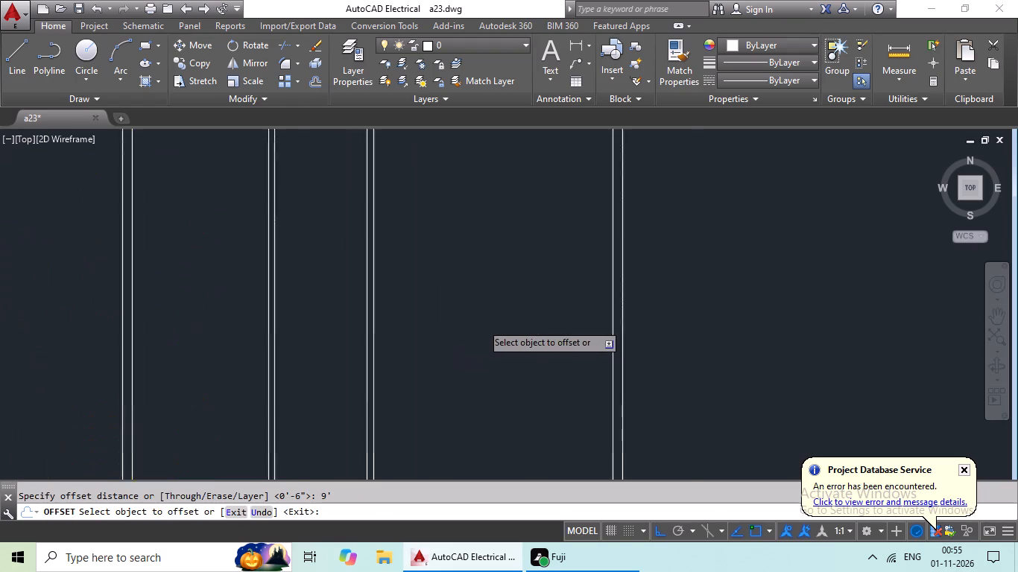
left_click_drag(307, 364, 320, 364)
left_click_drag(449, 363, 463, 360)
scroll(529, 345, "down", 3)
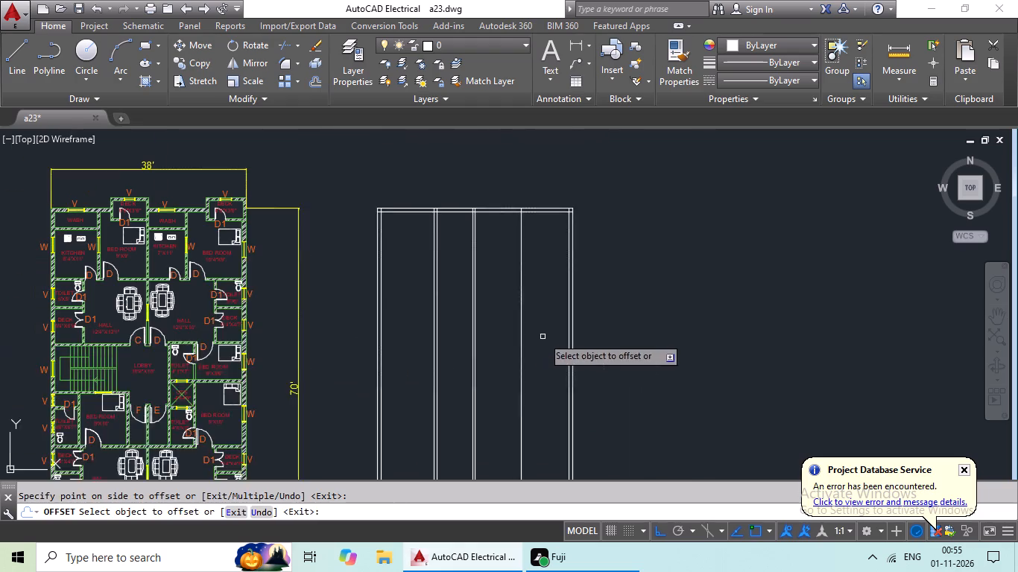
middle_click_drag(543, 337, 510, 366)
key("Escape")
key("Escape")
key("Escape")
Offset the newest vertical line 6" to the right to give the third partition its wall thickness.
key("o")
key("Return")
type("6\"")
key("Return")
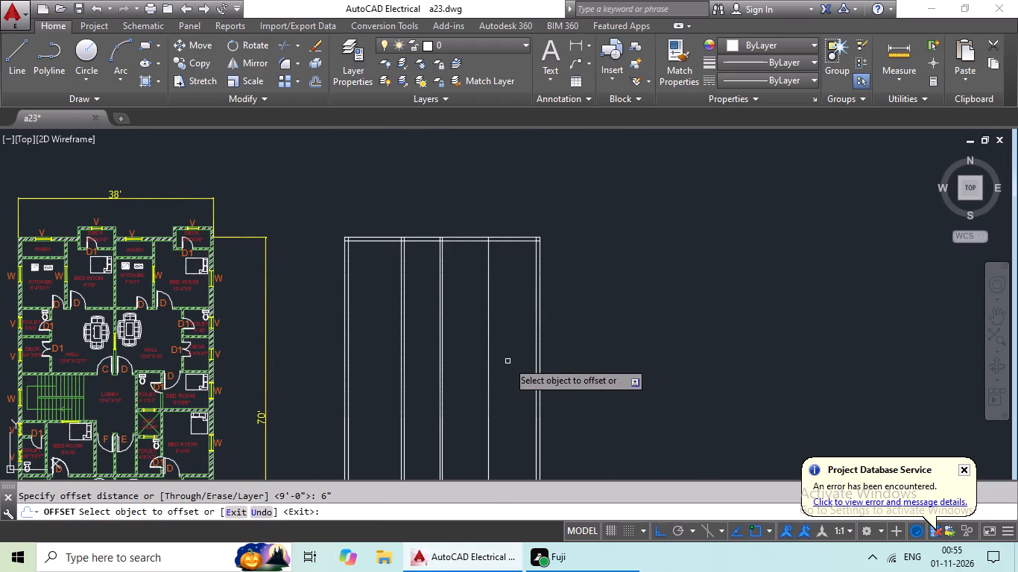
left_click(492, 357)
left_click_drag(487, 357, 505, 349)
left_click(508, 347)
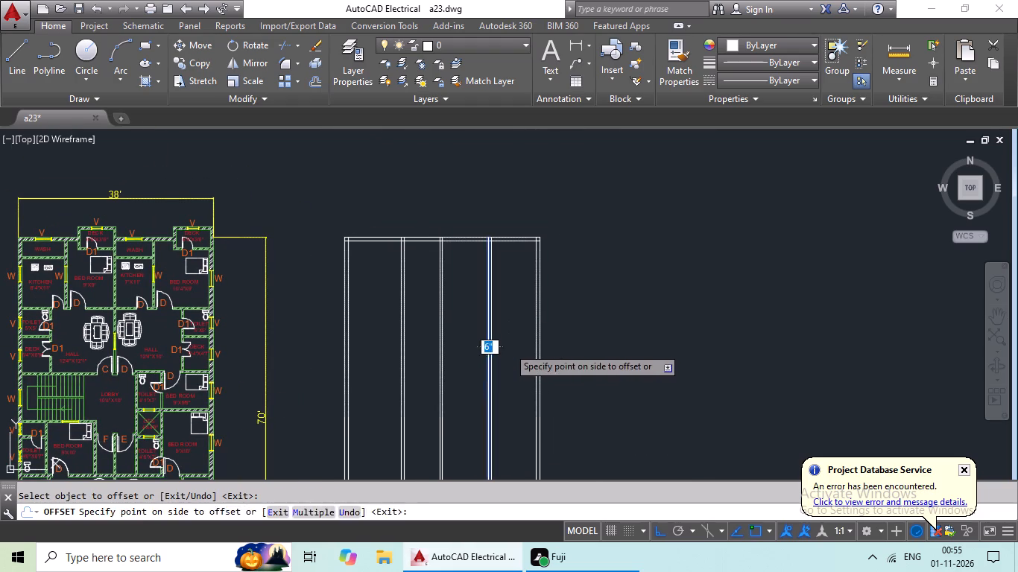
scroll(514, 265, "up", 1)
middle_click_drag(513, 264, 540, 276)
key("Escape")
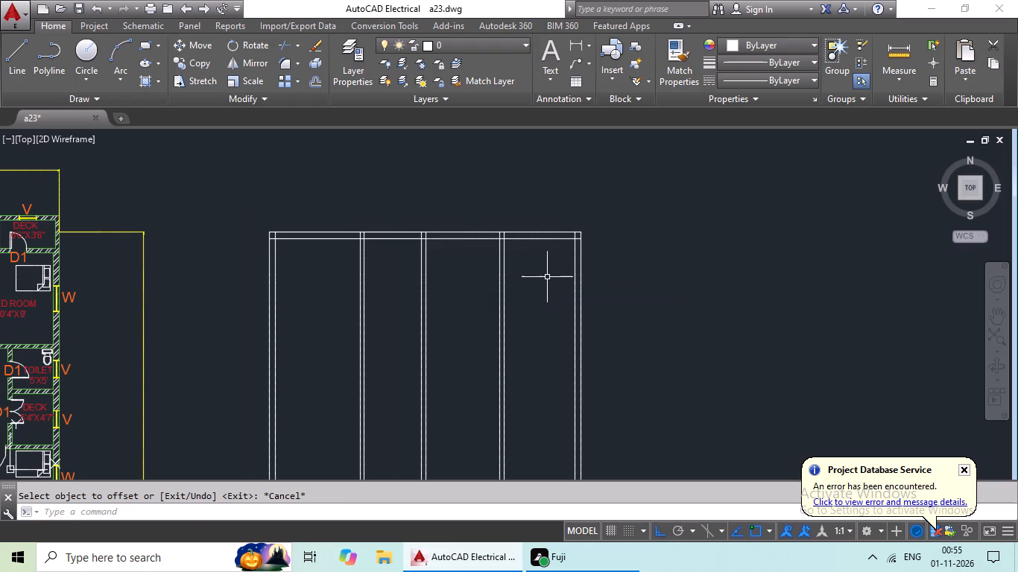
Offset the outer face of the bottom outer wall 1'6" outward, below the new outline, for the deck projection.
key("o")
key("Return")
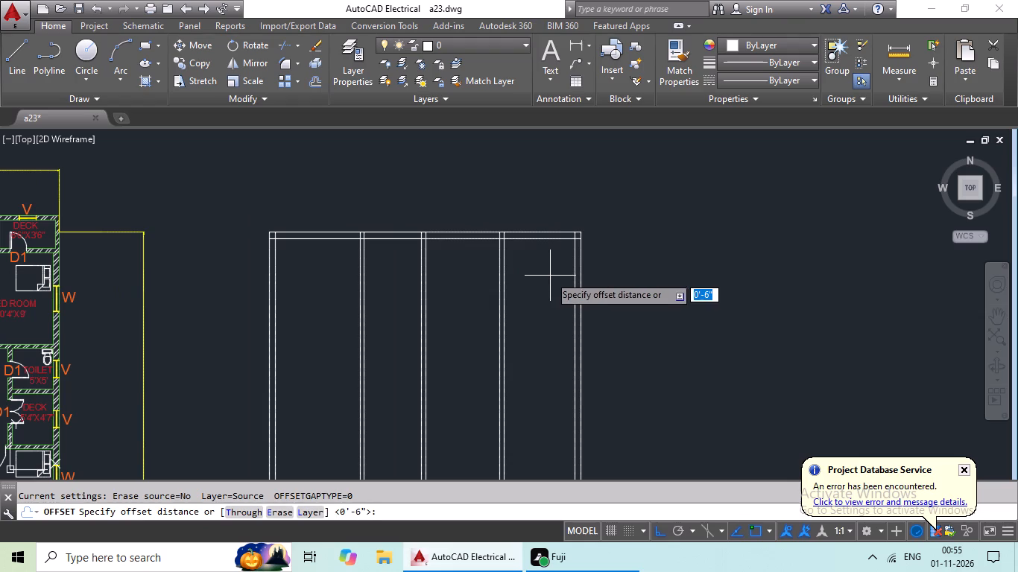
scroll(503, 292, "down", 2)
middle_click_drag(485, 347, 490, 150)
scroll(463, 273, "up", 2)
middle_click_drag(467, 308, 481, 300)
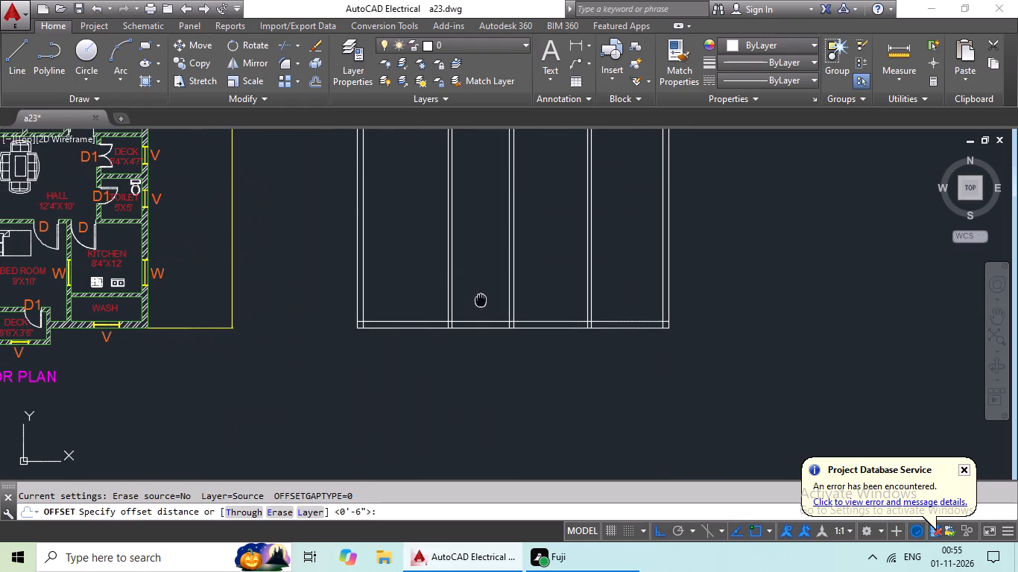
middle_click_drag(481, 300, 484, 298)
key("Escape")
key("Escape")
key("o")
key("Return")
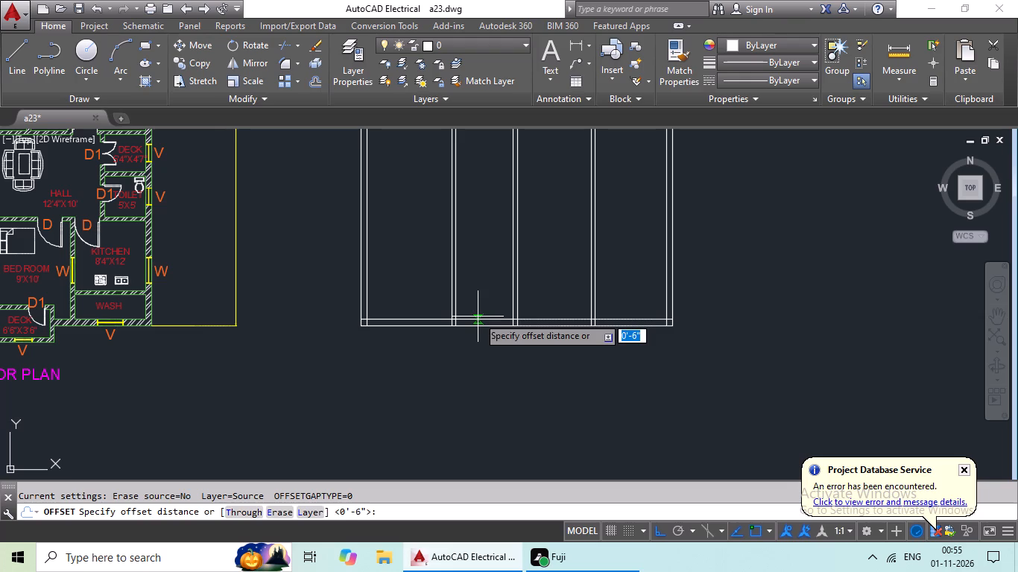
type("1'")
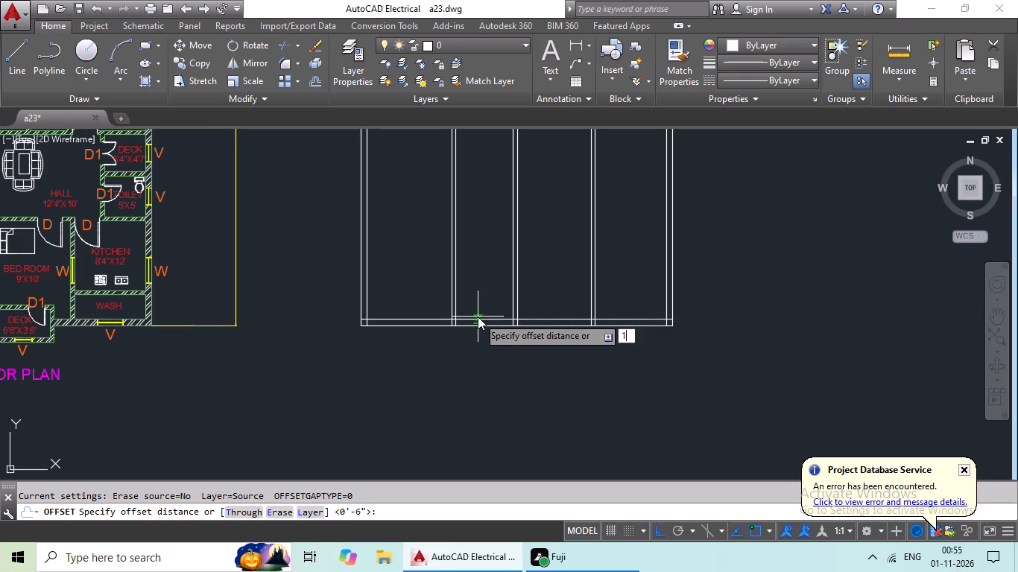
type("6\"")
key("Return")
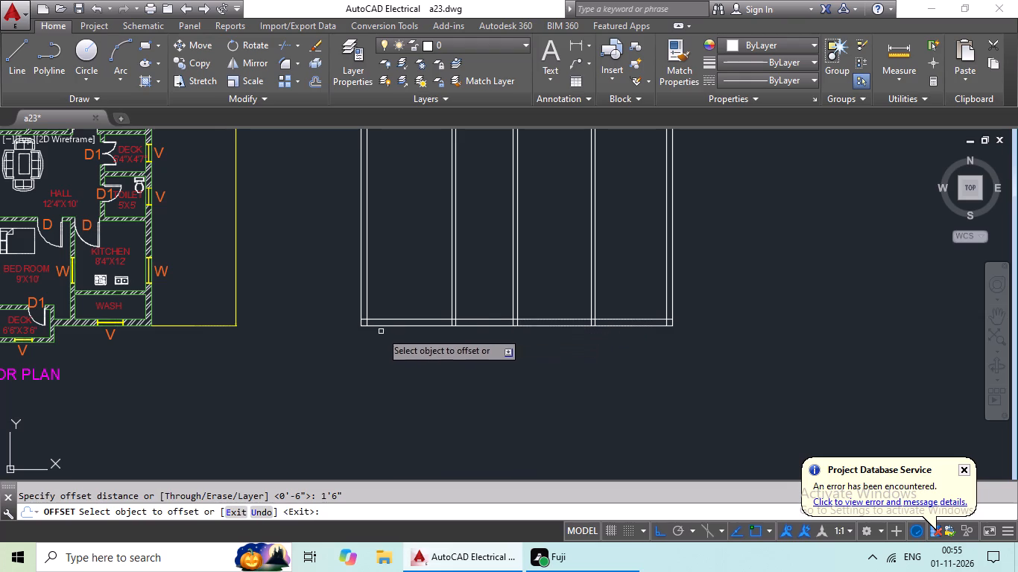
left_click_drag(421, 325, 422, 340)
left_click(420, 424)
key("Escape")
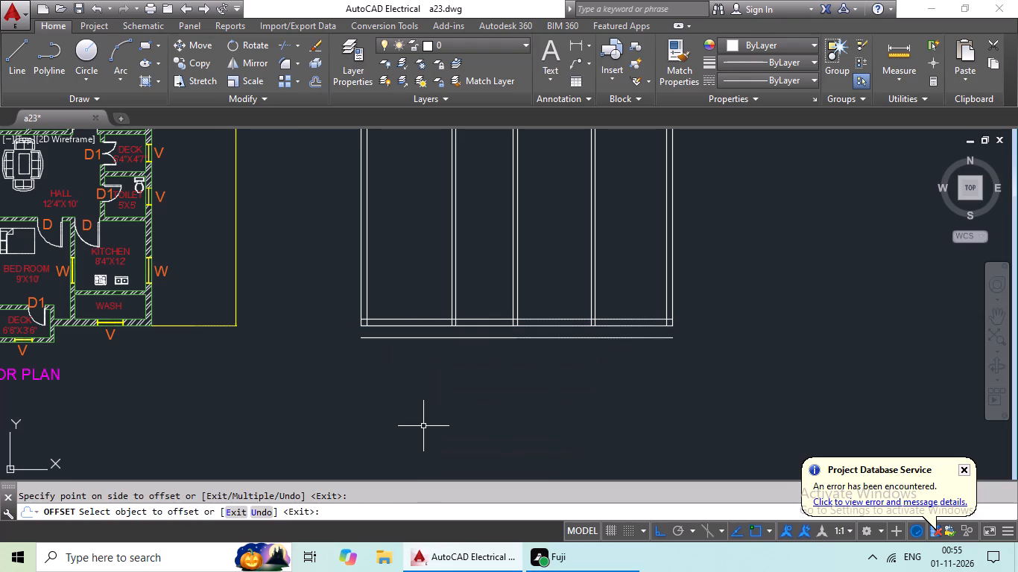
Offset the projecting line below the outline 6" further outward to form the deck's outer wall thickness.
key("o")
key("Return")
type("6\"")
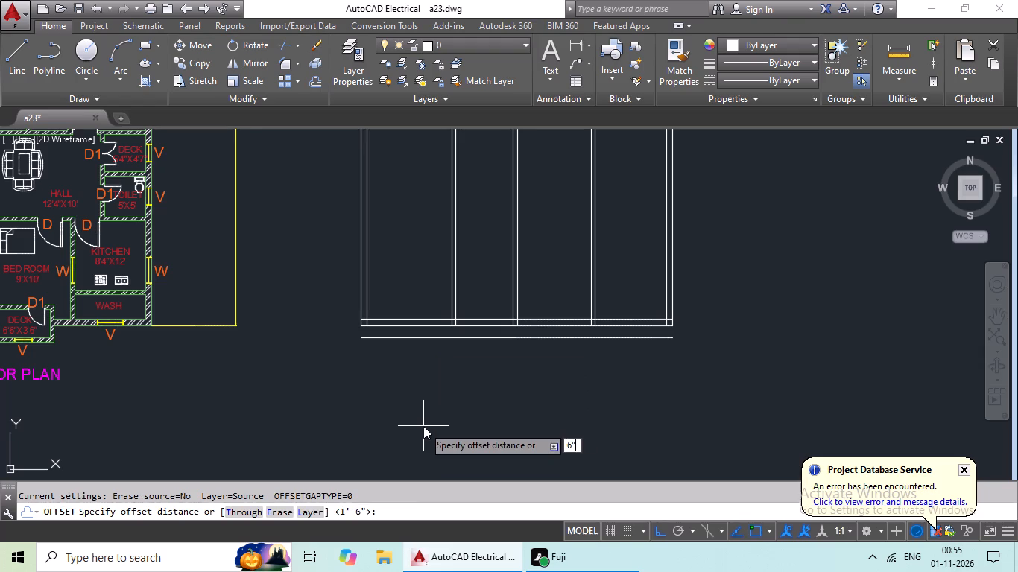
key("Return")
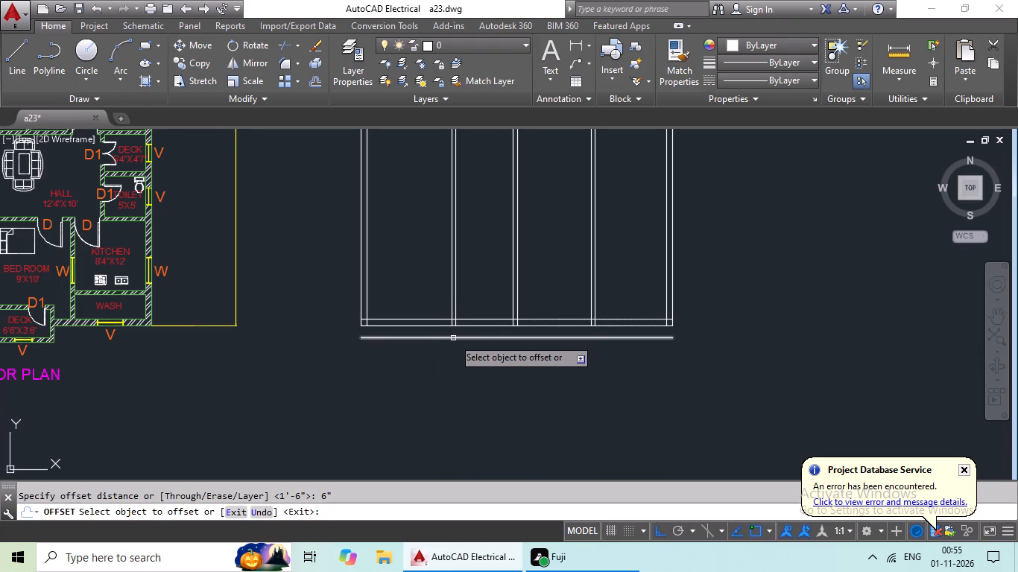
left_click_drag(453, 338, 444, 349)
left_click(437, 404)
key("Escape")
Offset the inner face of the bottom outer wall 1'3" upward into the plan.
key("o")
key("Return")
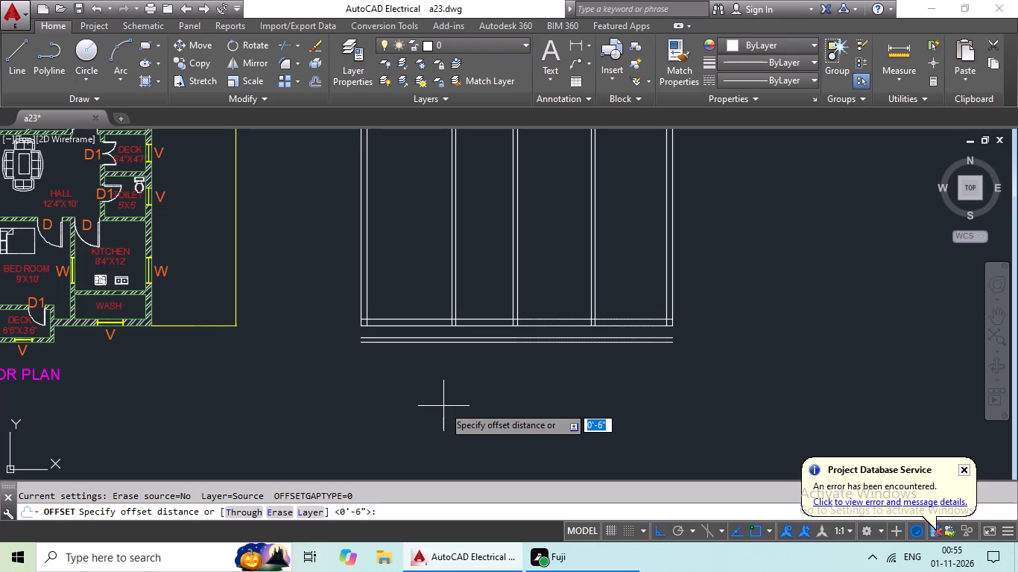
type("1'3")
key("shift+quotedbl")
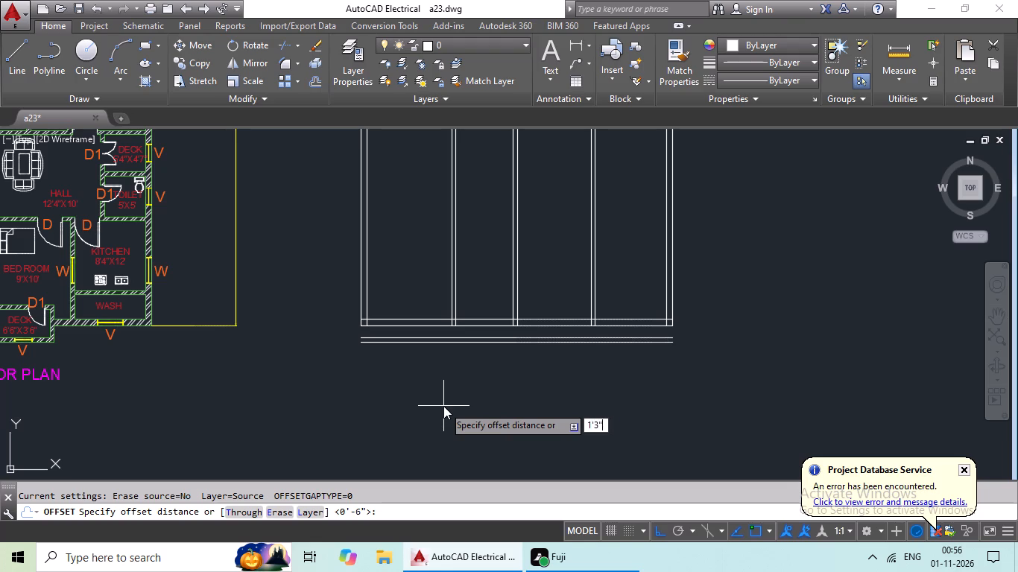
key("Return")
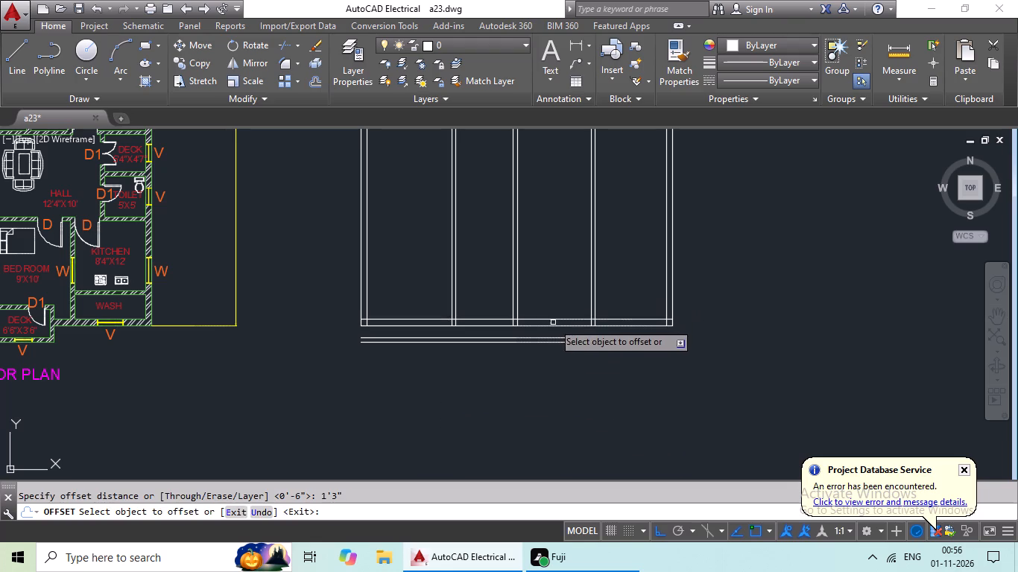
left_click_drag(556, 319, 563, 290)
left_click(568, 254)
key("Escape")
key("Escape")
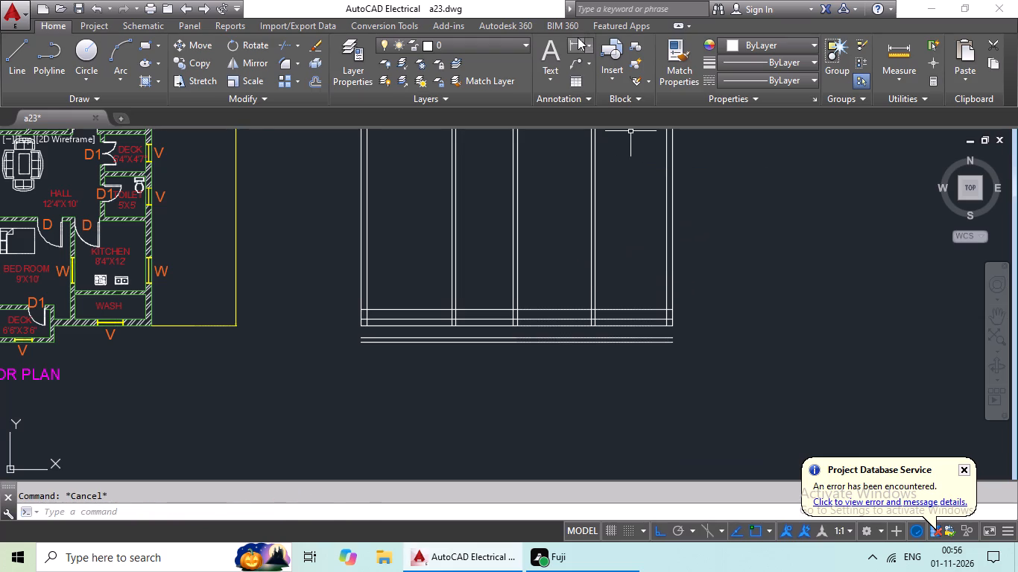
Measure the deck depth with a linear dimension, from the newest line inside the bottom wall down to the first projecting line.
left_click(578, 37)
scroll(415, 318, "up", 3)
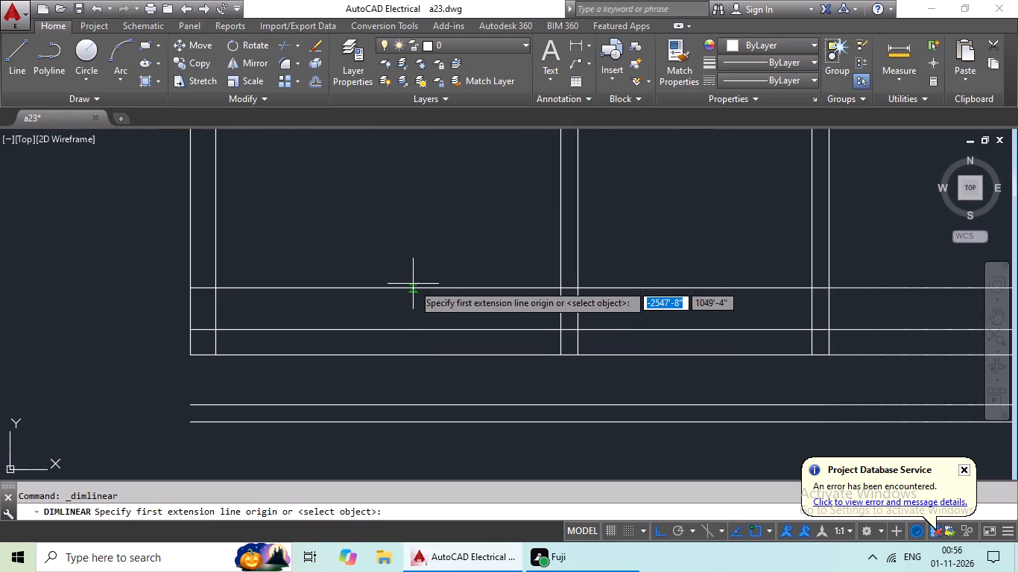
left_click(413, 288)
left_click(416, 404)
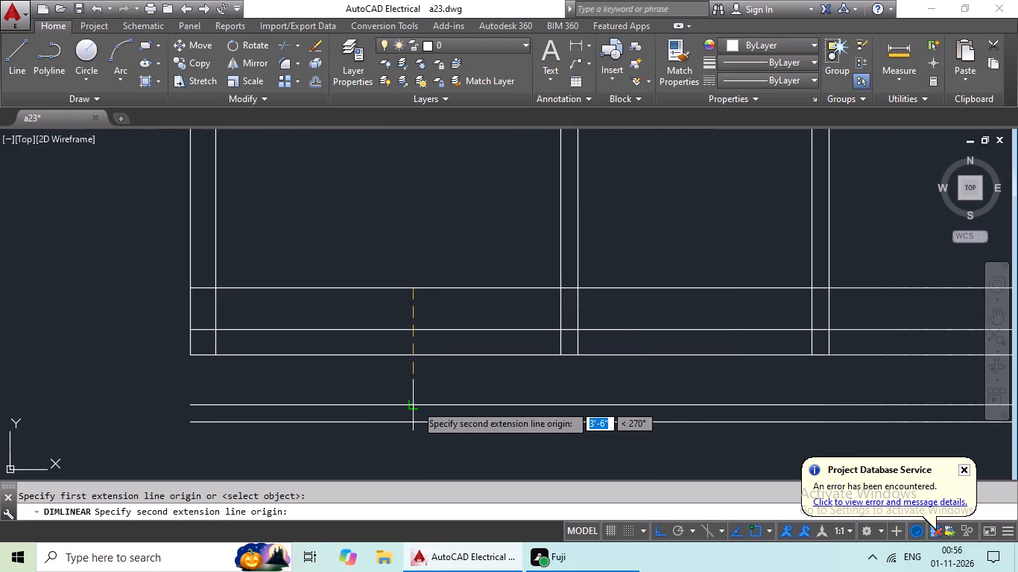
scroll(386, 401, "up", 2)
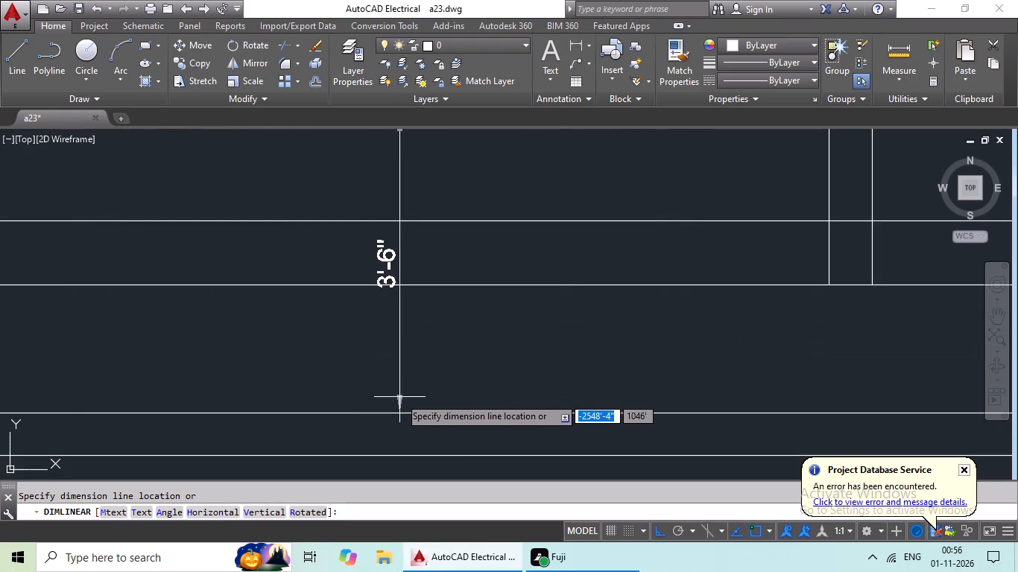
scroll(399, 397, "down", 1)
key("Escape")
scroll(404, 393, "down", 3)
key("Escape")
Offset the newest horizontal line above the bottom wall 6" upward to form the deck's inner wall thickness.
key("o")
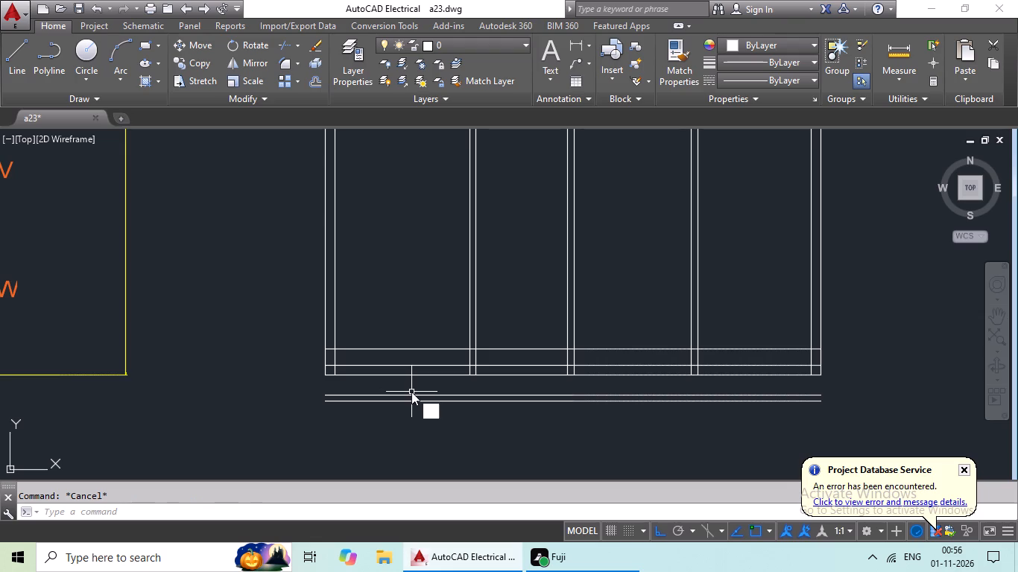
key("Escape")
key("Escape")
key("o")
key("Return")
key("6")
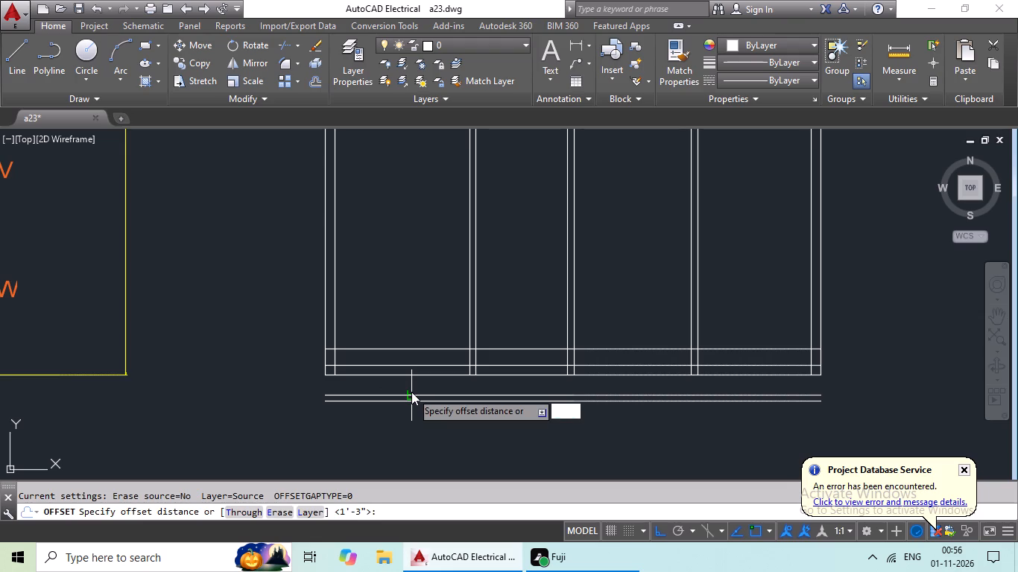
key("shift+quotedbl")
key("Return")
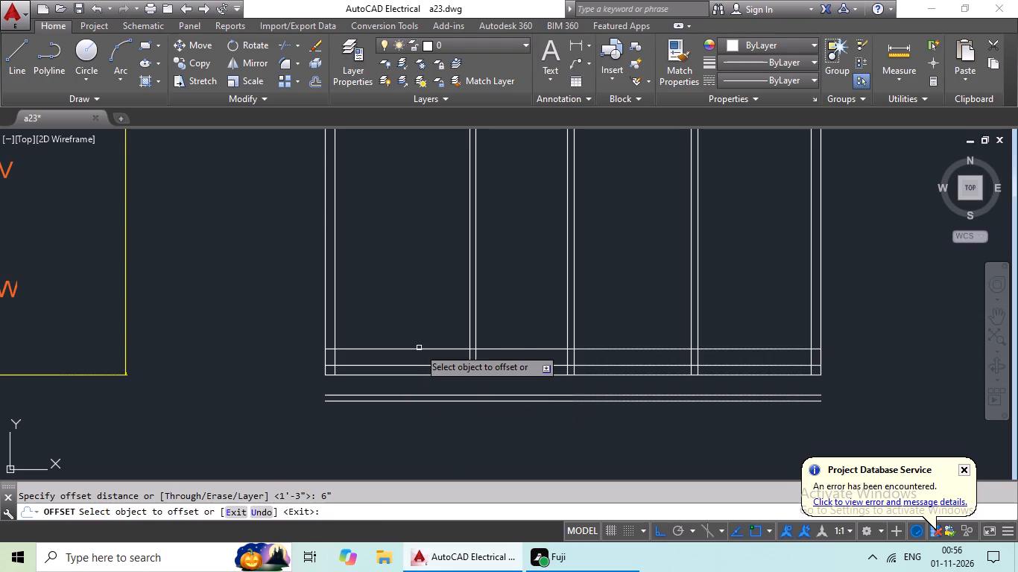
left_click_drag(418, 349, 423, 329)
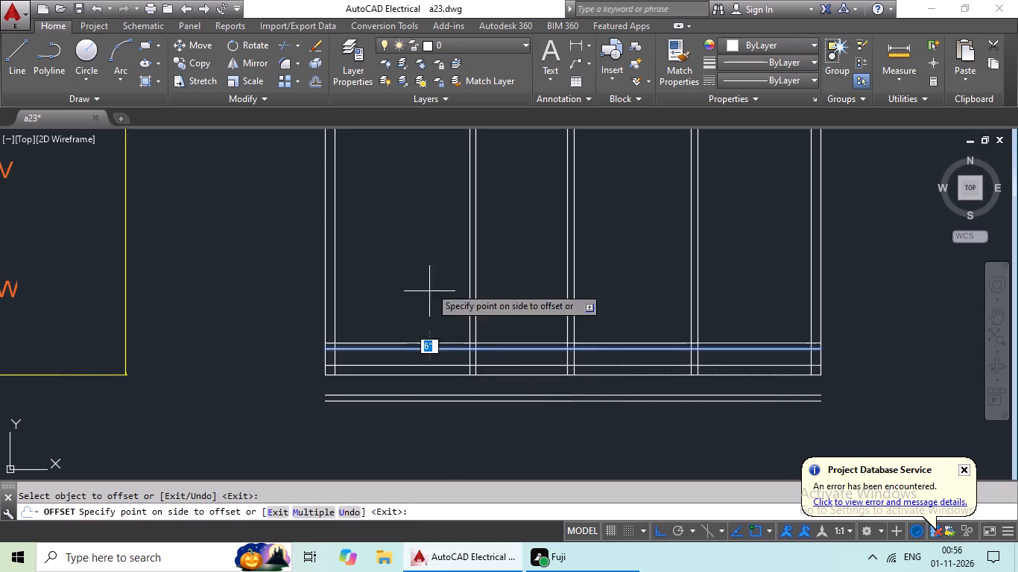
left_click(431, 276)
key("Escape")
key("Escape")
key("Escape")
scroll(429, 393, "up", 2)
key("Escape")
key("Escape")
key("Escape")
key("Escape")
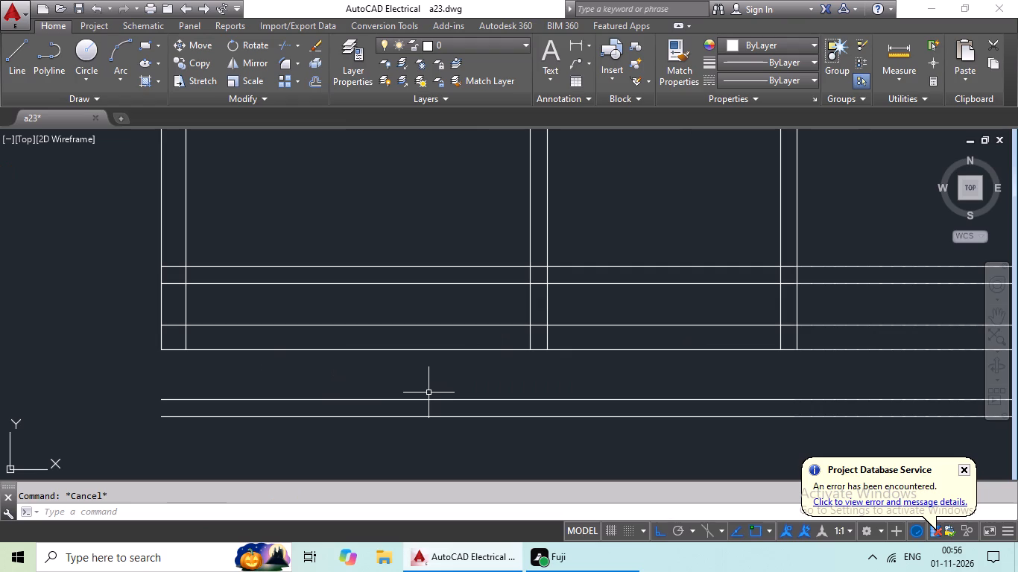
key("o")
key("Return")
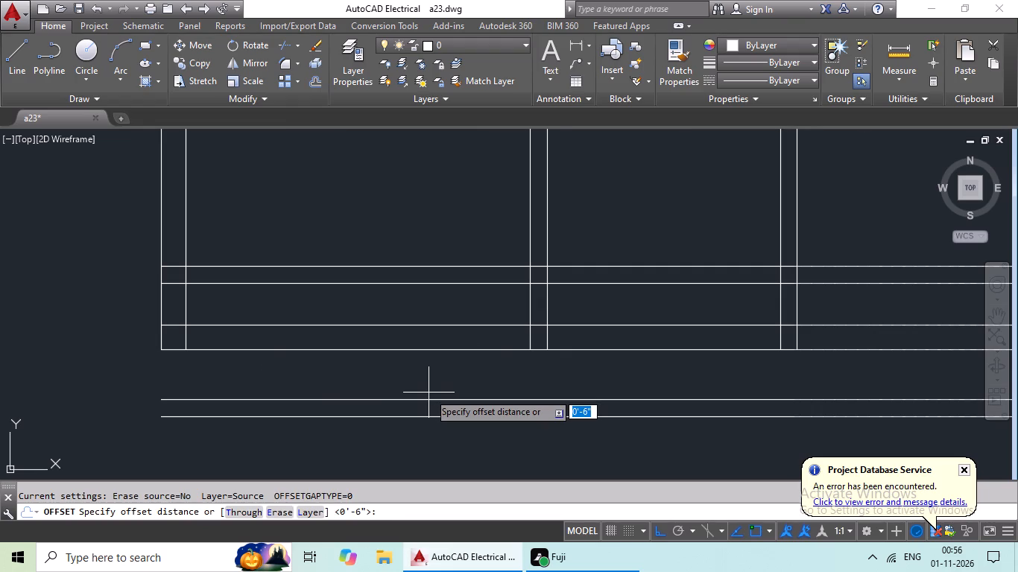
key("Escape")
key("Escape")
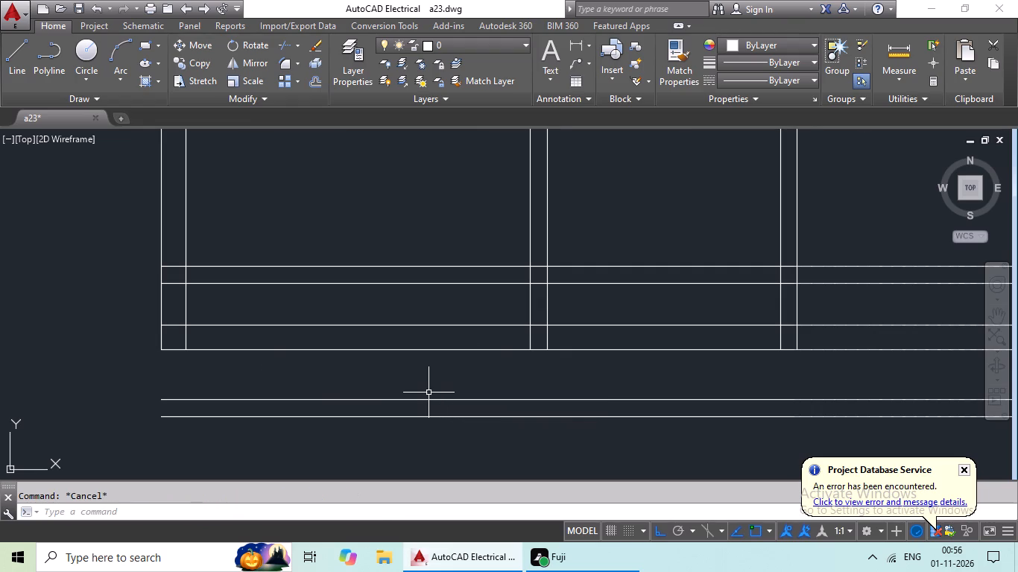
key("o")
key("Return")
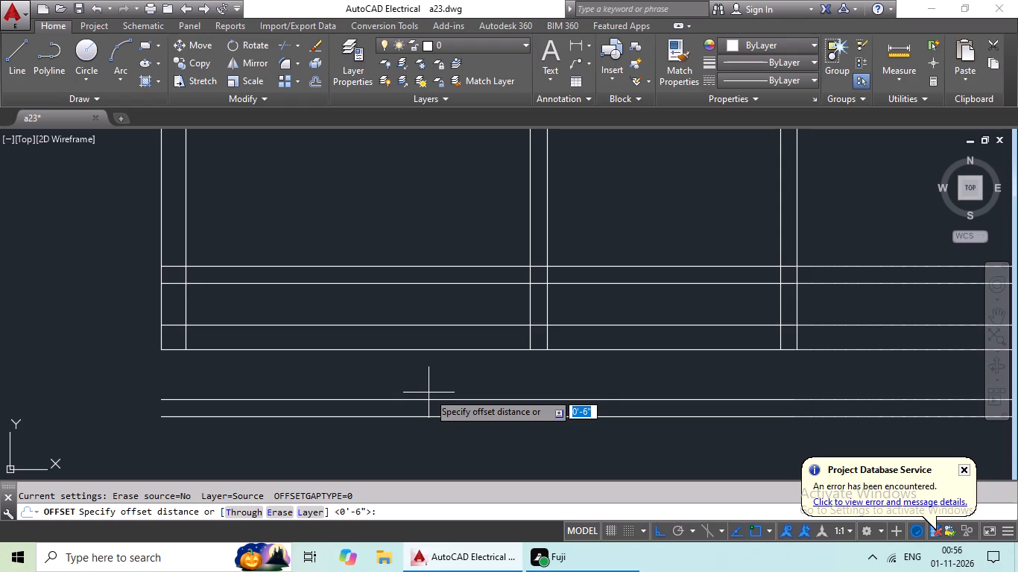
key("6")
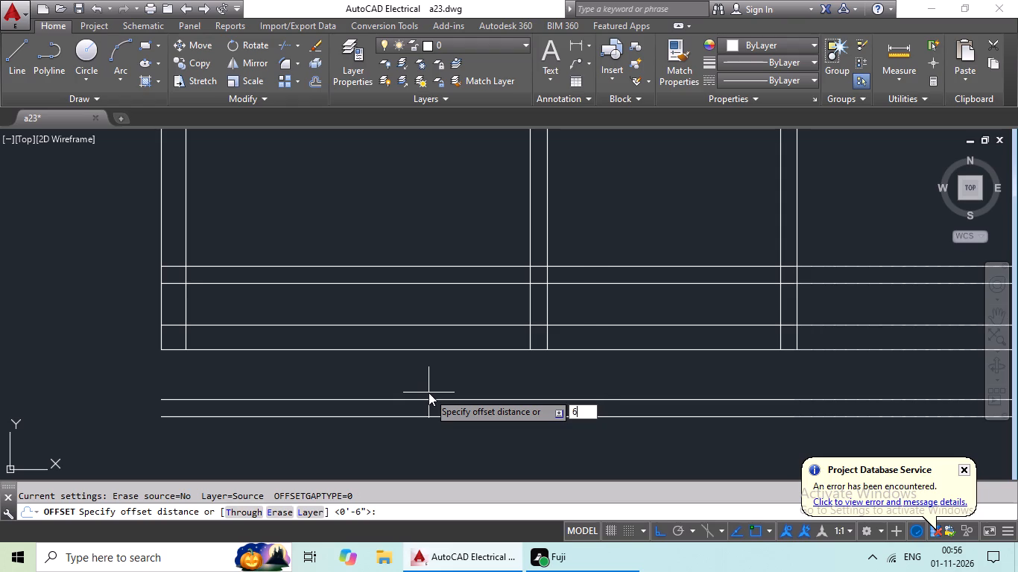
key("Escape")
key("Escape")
Offset the inner face of the left outer wall 6'6" to the right for the first deck's width.
key("o")
key("Return")
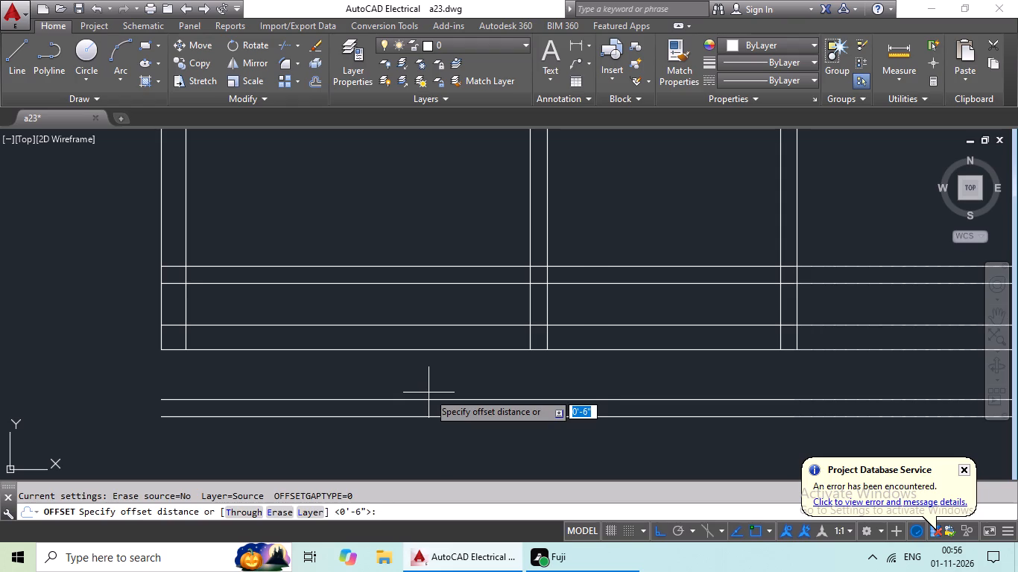
type("3'6")
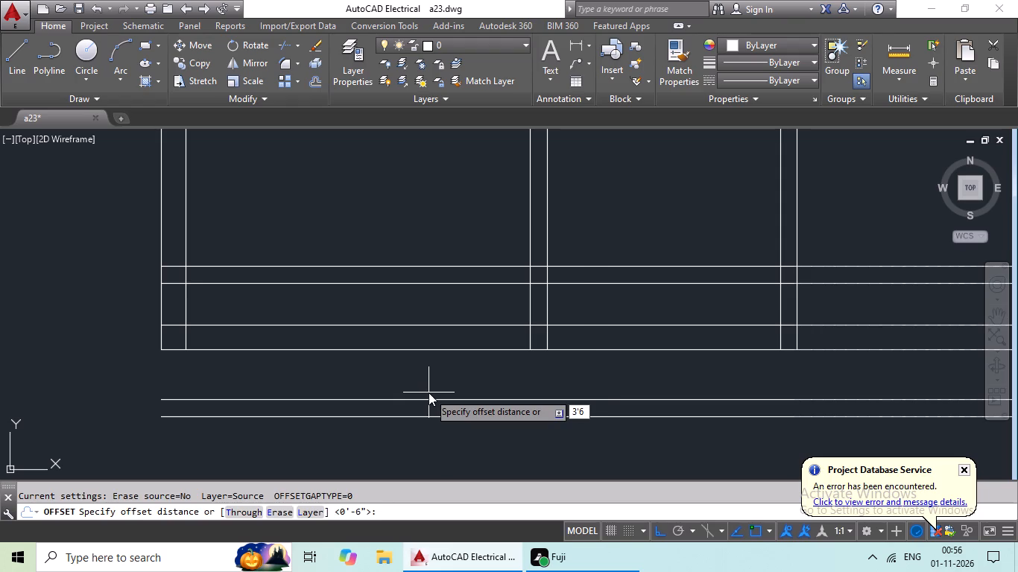
key("BackSpace")
key("BackSpace")
key("BackSpace")
type("6'6\"")
key("Return")
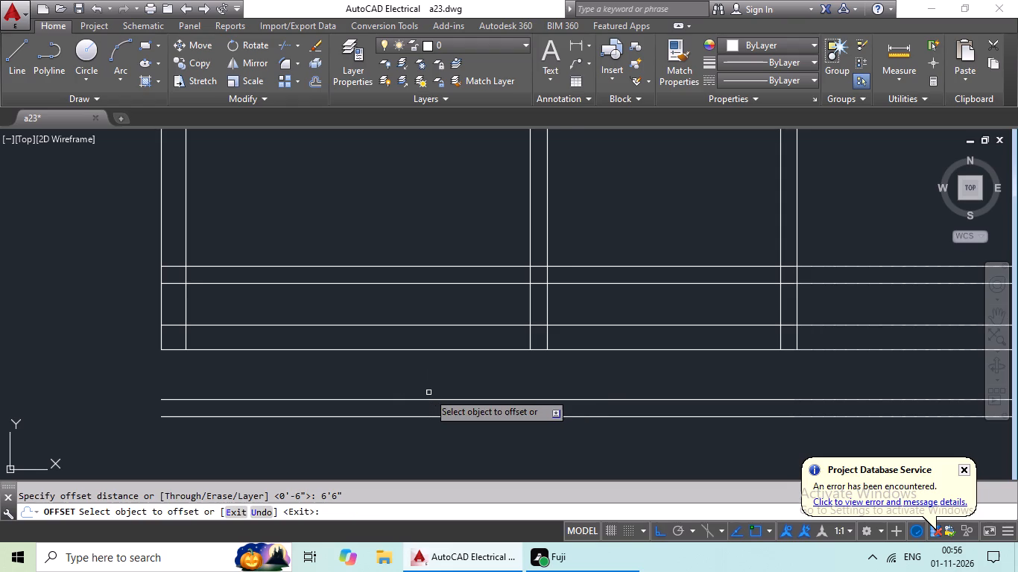
left_click(186, 302)
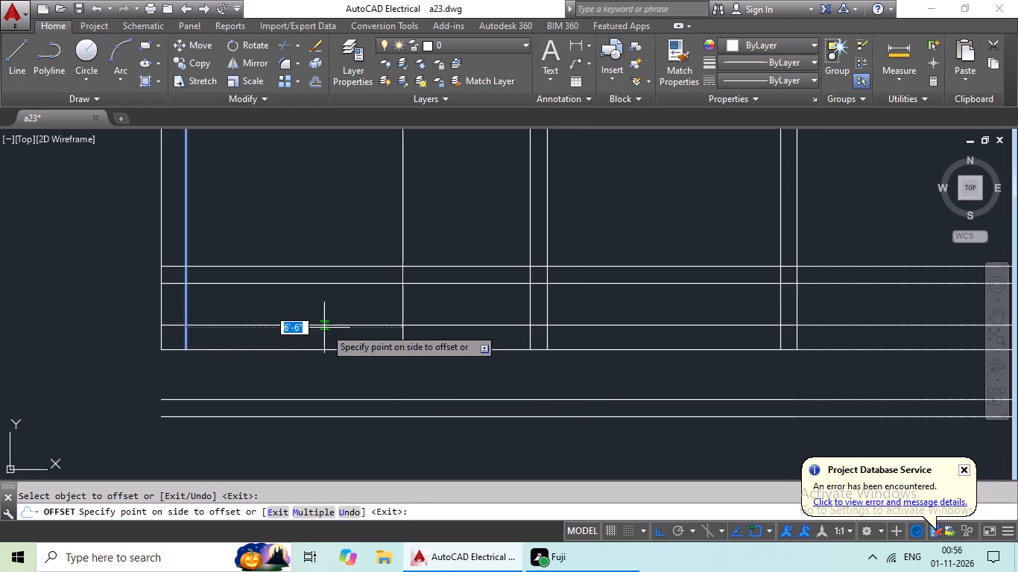
left_click(326, 328)
Offset the right face of the middle partition 6'6" to the right for the second deck's width.
scroll(481, 362, "down", 1)
middle_click_drag(499, 365, 197, 363)
scroll(311, 362, "down", 2)
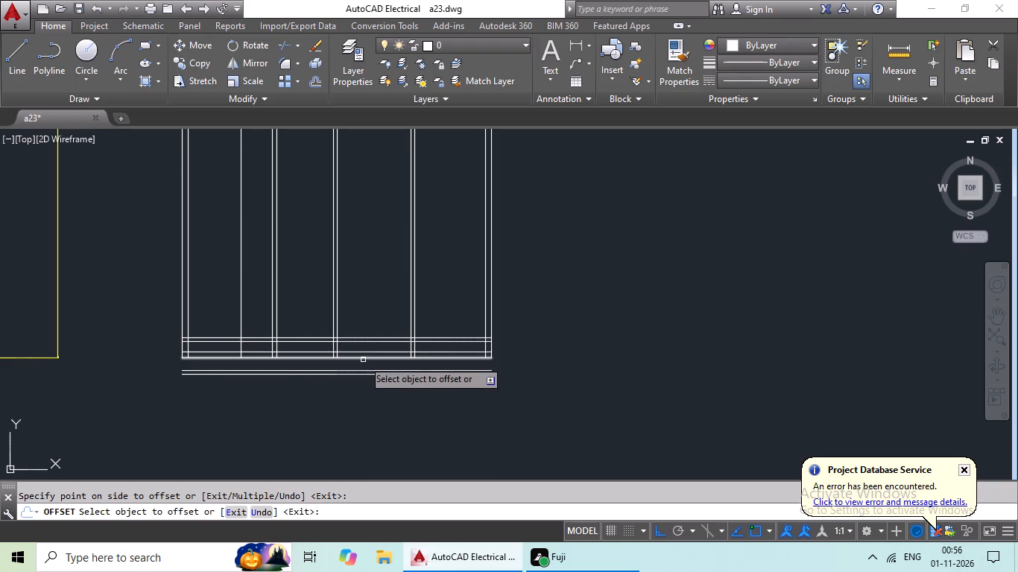
scroll(342, 332, "up", 3)
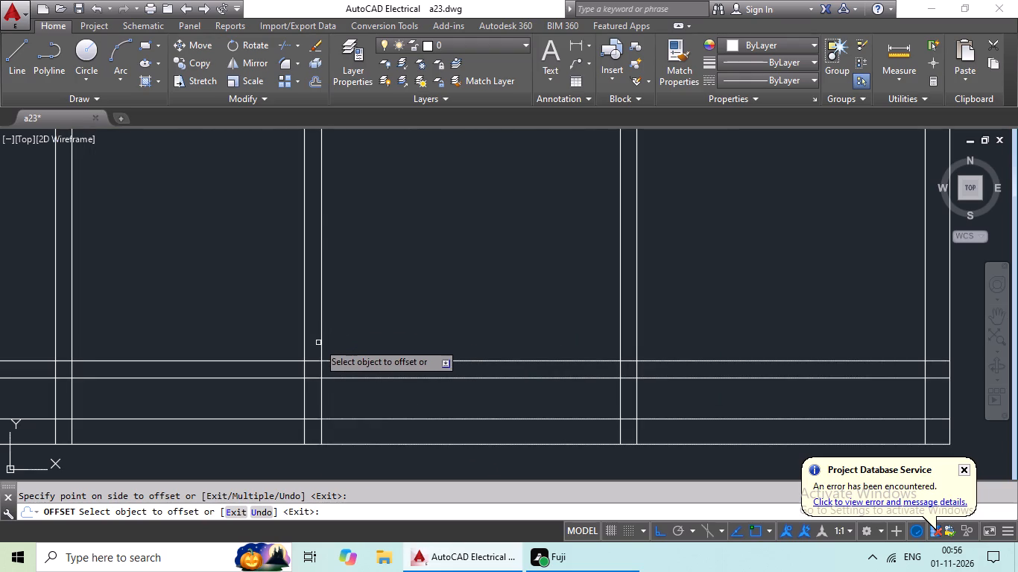
left_click_drag(320, 340, 342, 335)
left_click(439, 343)
scroll(464, 343, "down", 3)
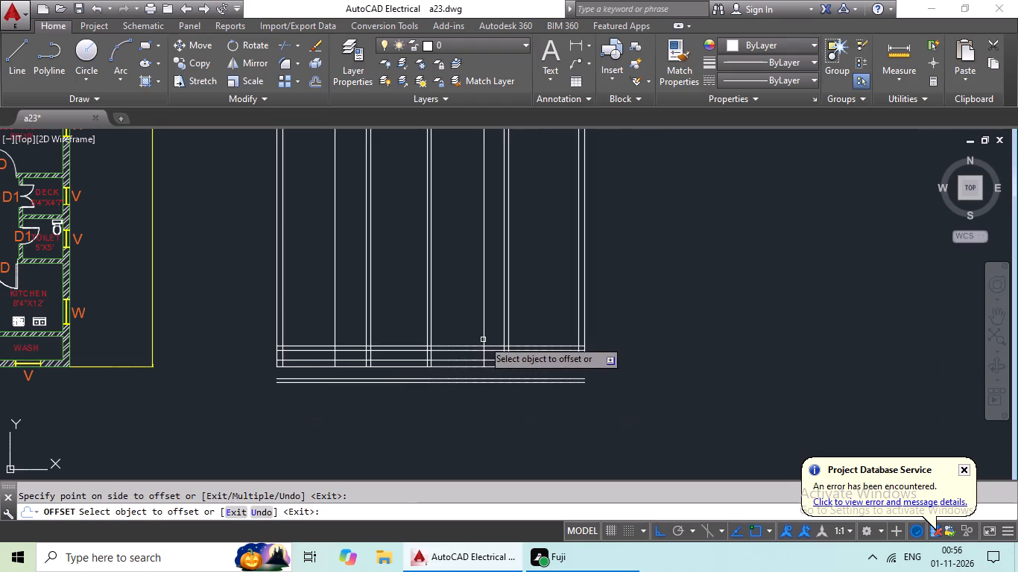
scroll(487, 355, "down", 2)
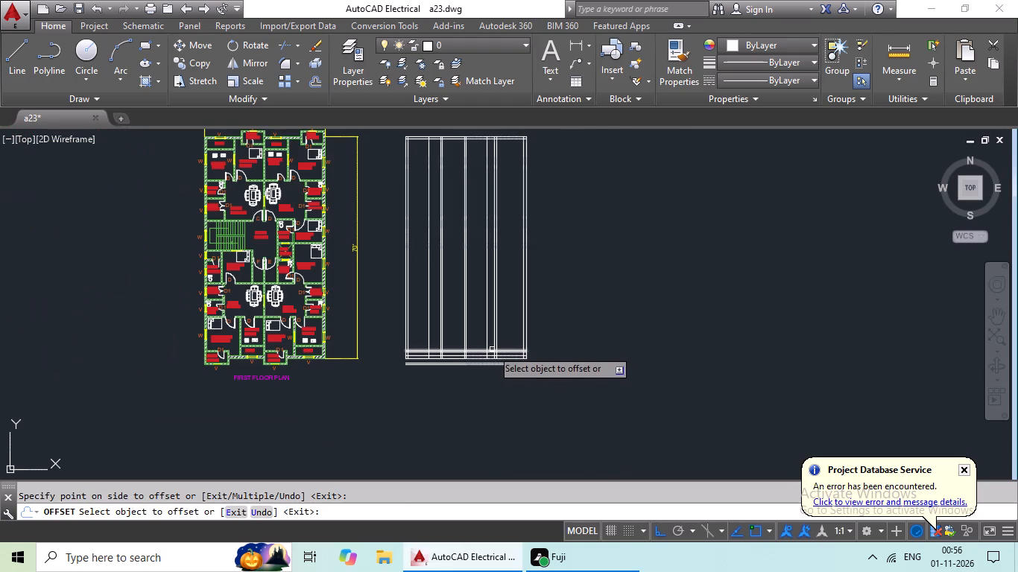
scroll(502, 352, "up", 4)
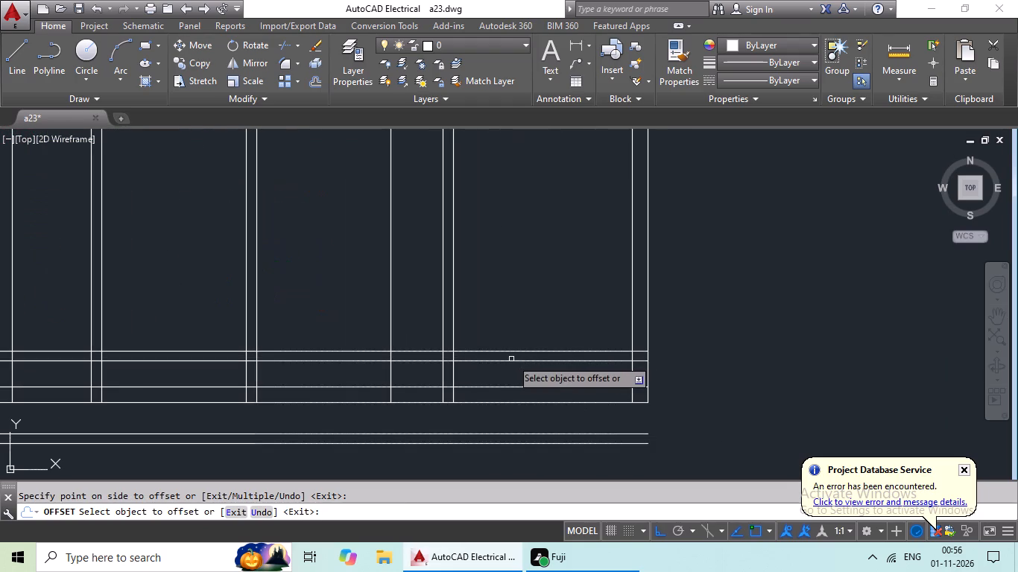
key("Escape")
key("Escape")
Offset the second deck's new vertical line 6" to the right to form its side wall thickness.
key("o")
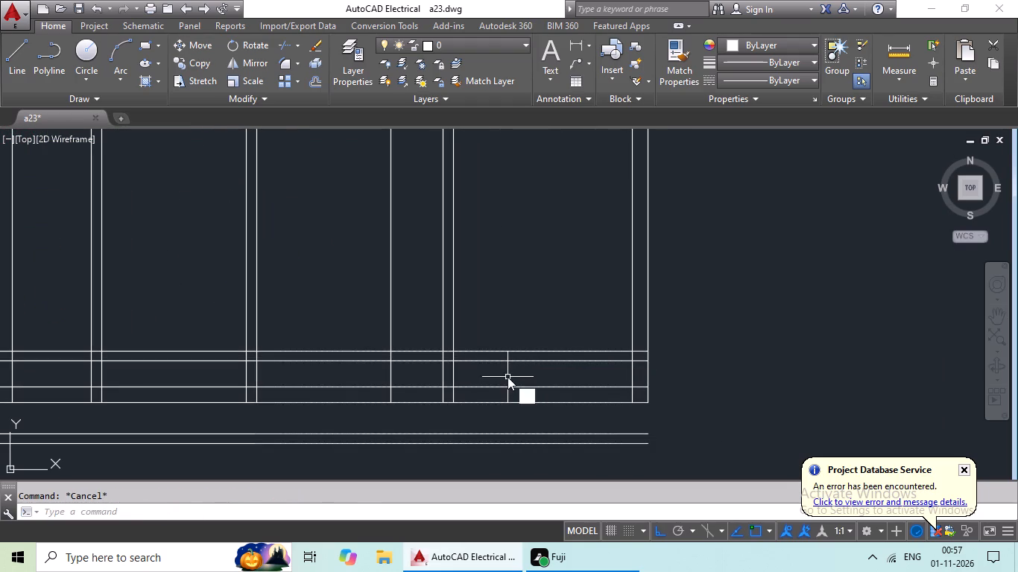
key("Return")
type("6\"")
key("Return")
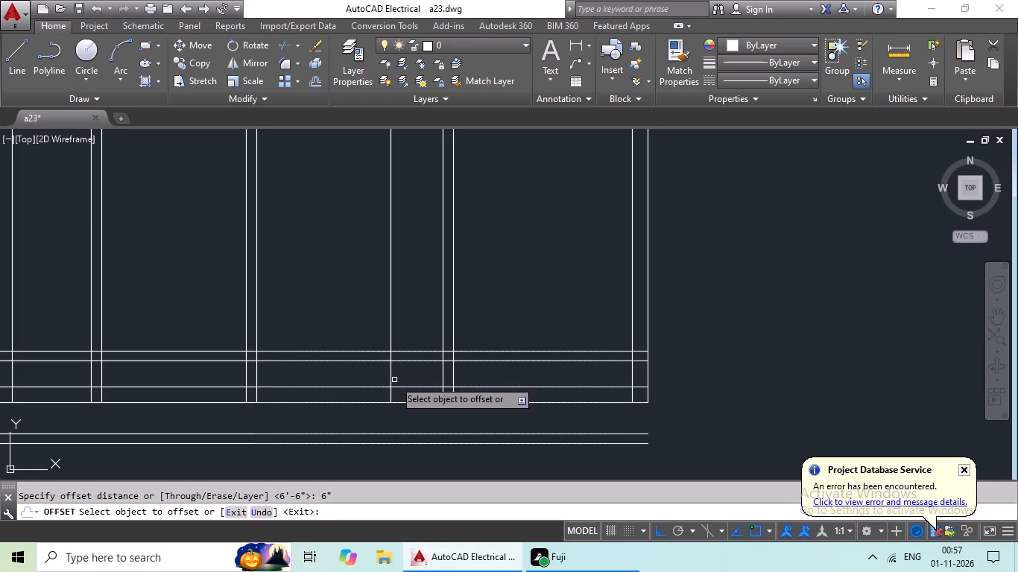
left_click_drag(391, 381, 402, 378)
left_click(429, 374)
Offset the first deck's single vertical line, beside the left outer wall, 6" to the right for its side wall thickness.
scroll(143, 366, "up", 1)
middle_click_drag(146, 369, 467, 376)
scroll(461, 375, "down", 1)
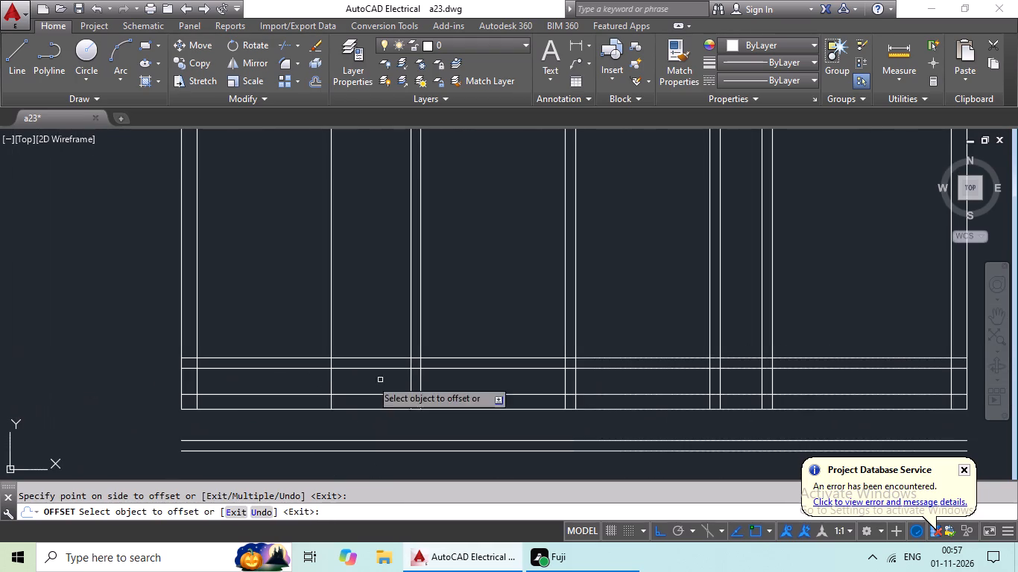
left_click_drag(332, 372, 341, 376)
left_click(388, 384)
key("Escape")
key("Escape")
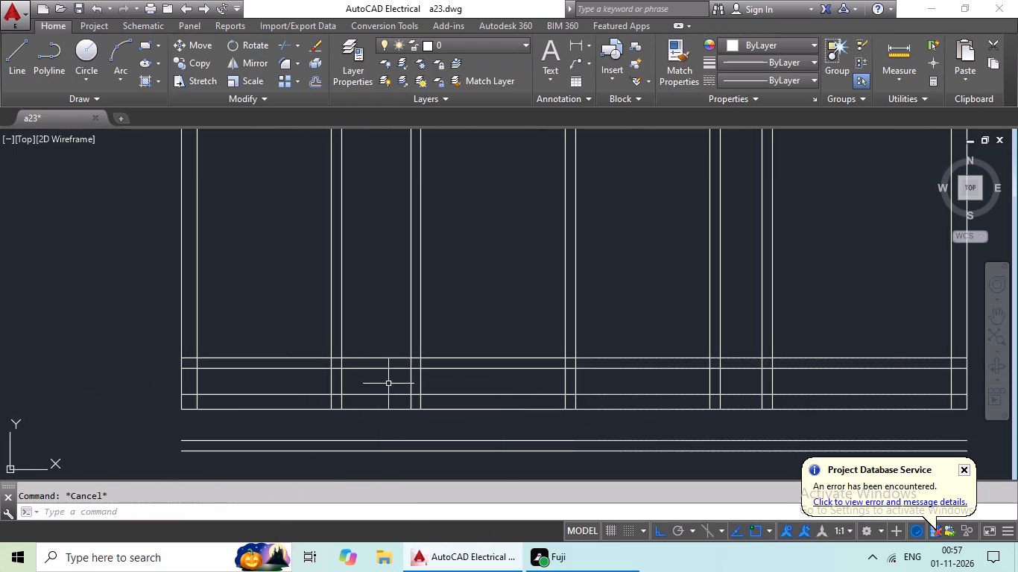
key("Escape")
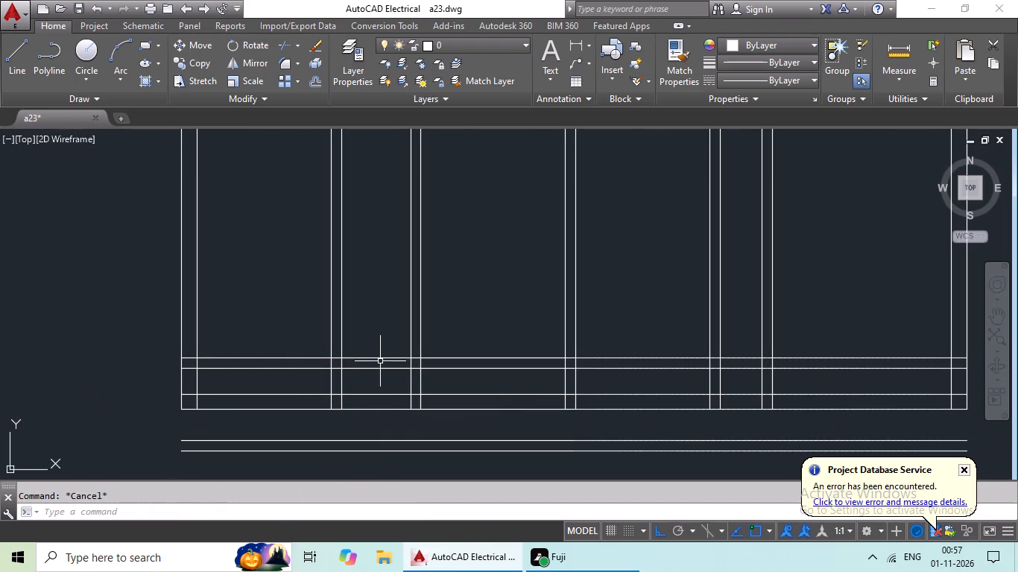
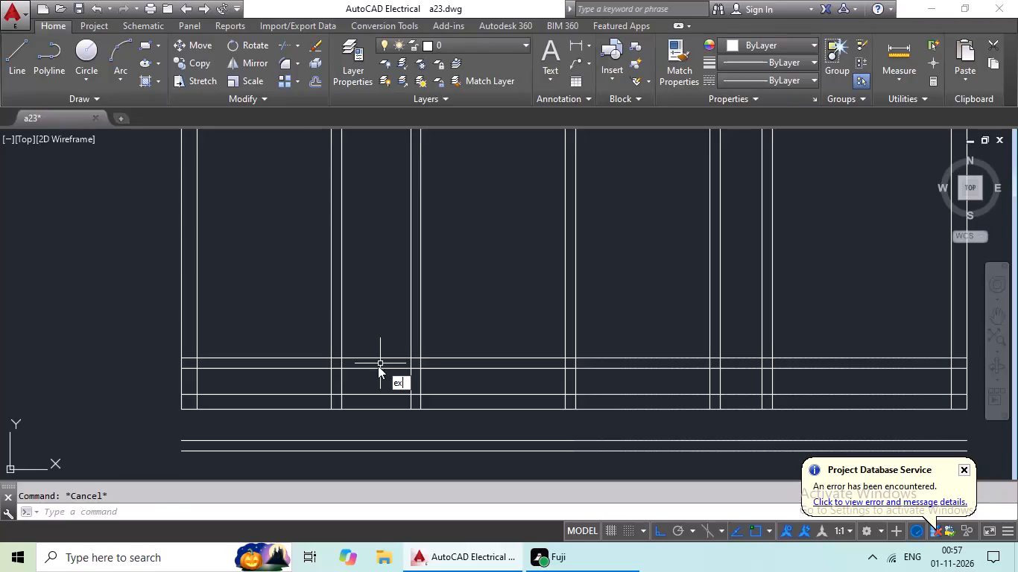
Extend the left outer wall's two lines and the first deck's two side wall lines down to the lowest horizontal line.
key("space")
key("space")
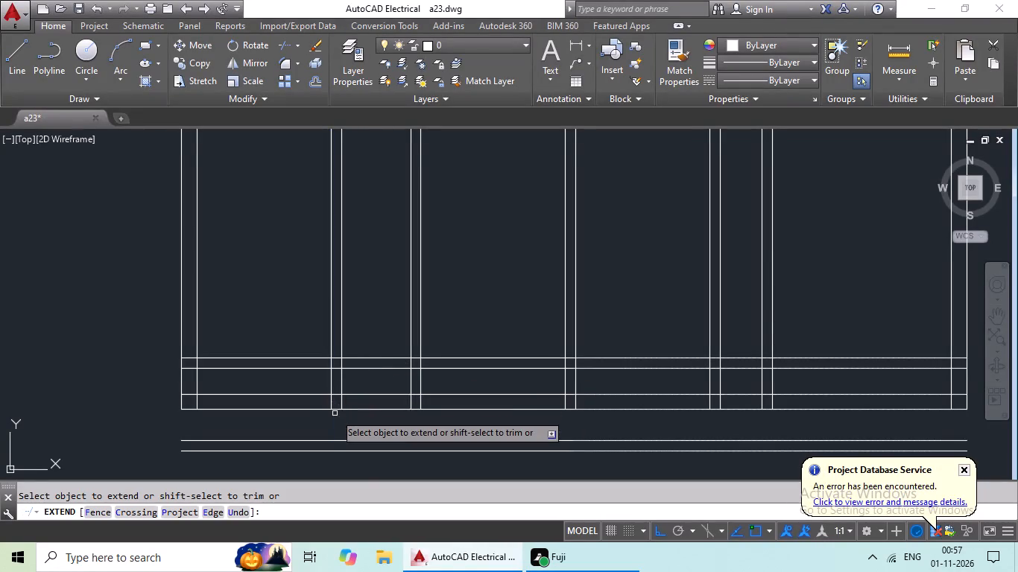
scroll(335, 415, "up", 1)
middle_click_drag(335, 416, 466, 346)
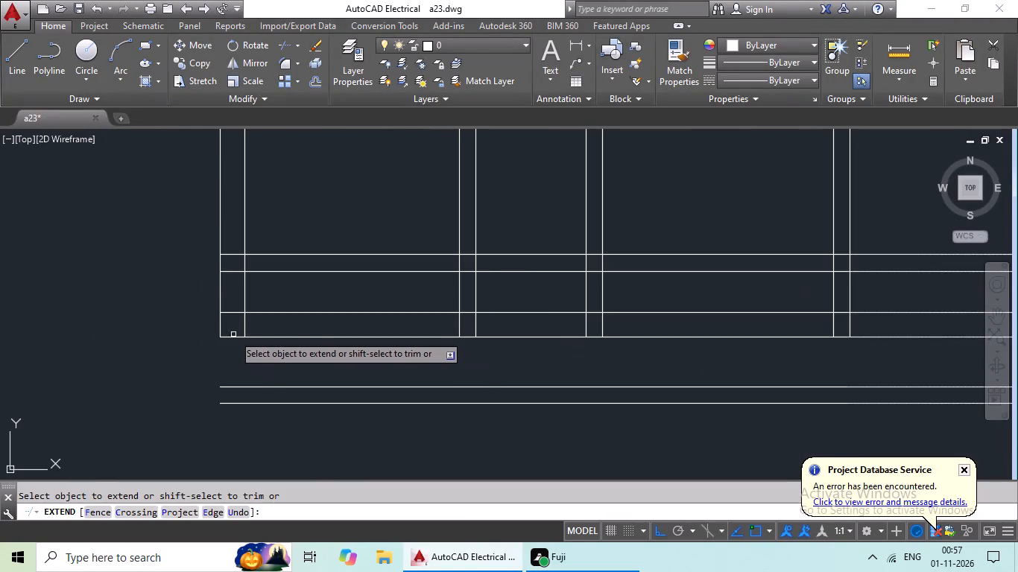
left_click(221, 335)
left_click(221, 352)
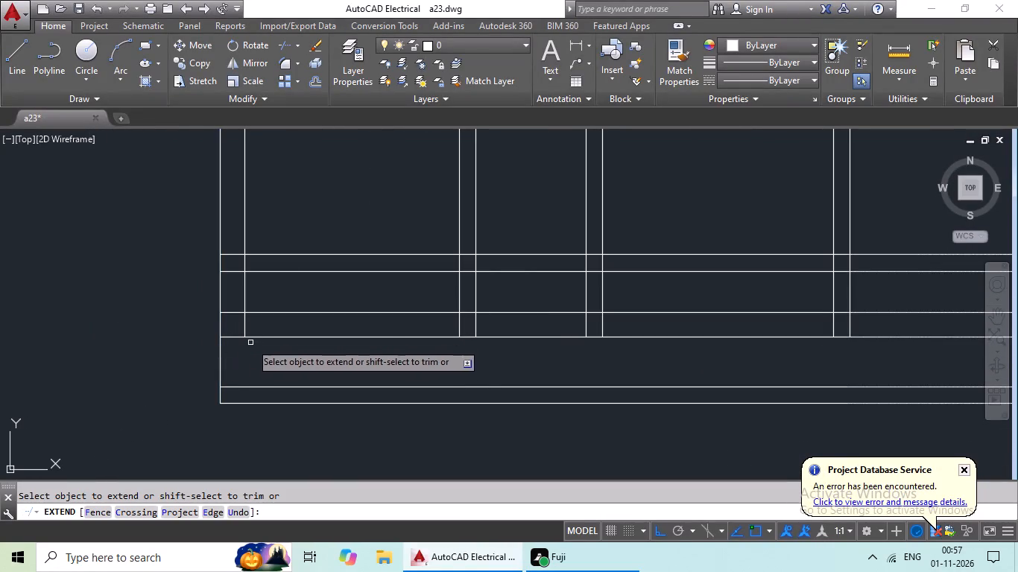
left_click(243, 323)
left_click(247, 347)
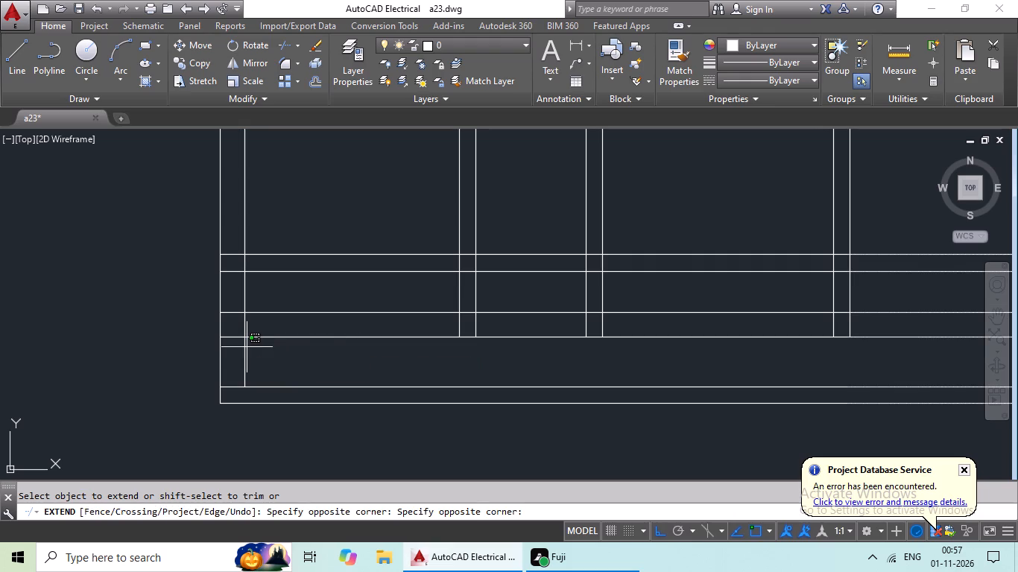
left_click(243, 371)
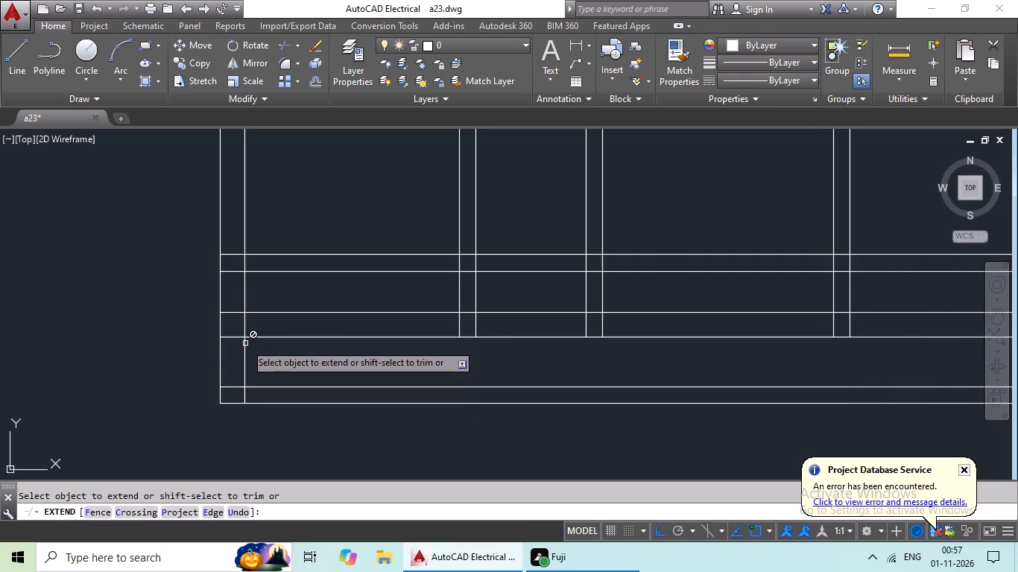
left_click(458, 324)
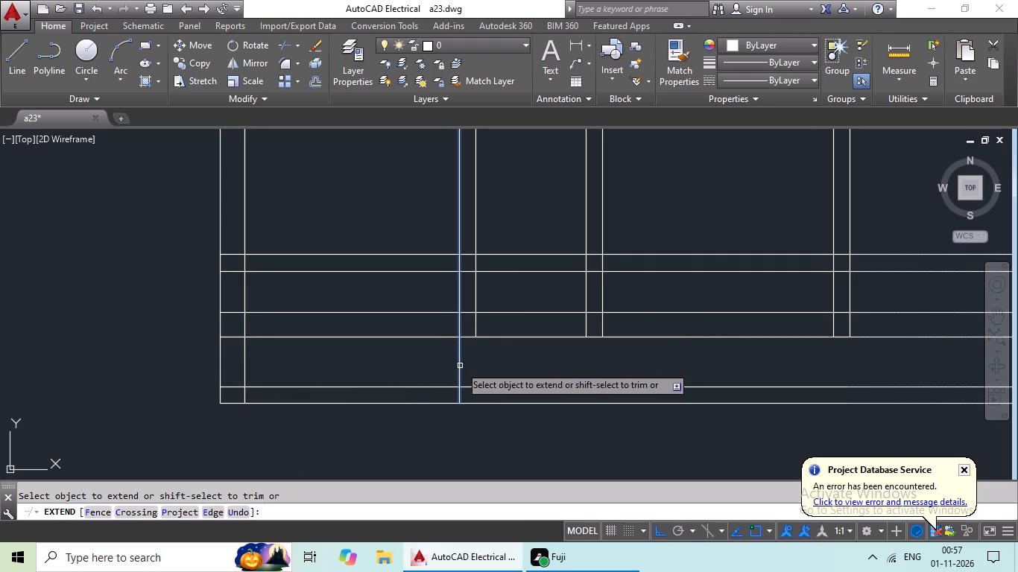
left_click(460, 366)
left_click(475, 320)
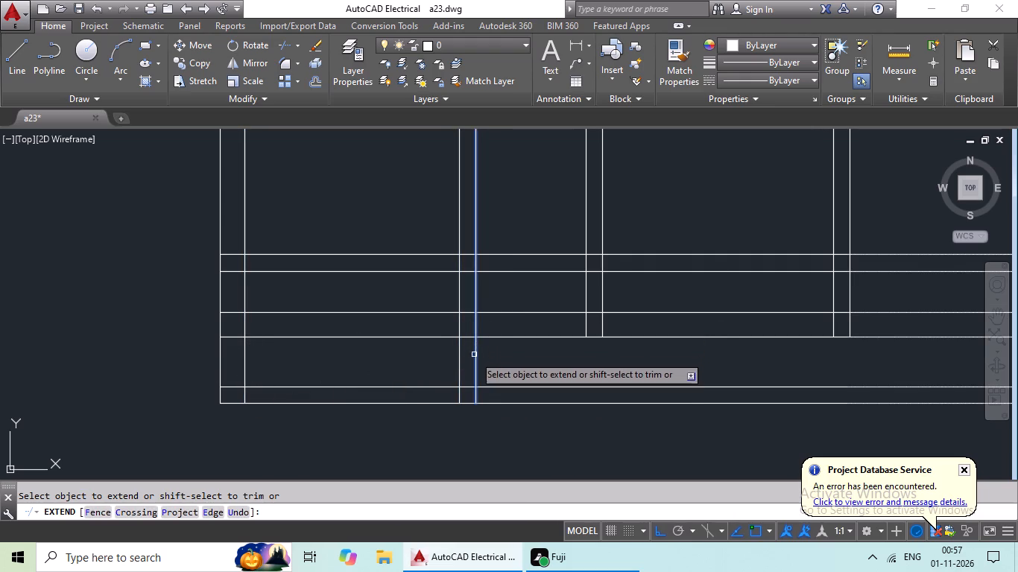
left_click(474, 355)
Extend the middle partition's two lines and the second deck's side wall lines down to the lowest horizontal line.
scroll(559, 362, "down", 2)
middle_click_drag(559, 363, 418, 387)
middle_click_drag(540, 387, 493, 395)
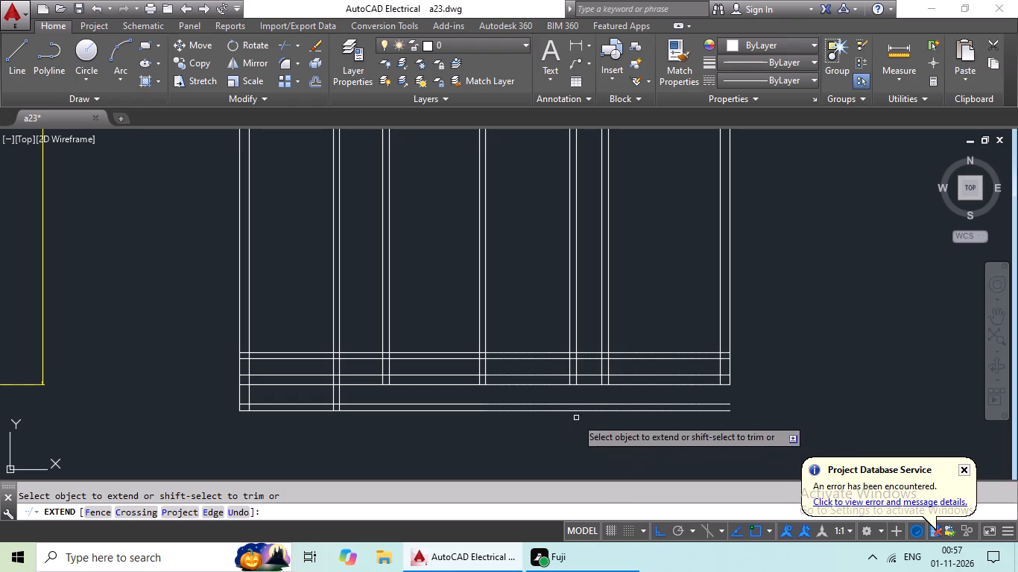
left_click(575, 371)
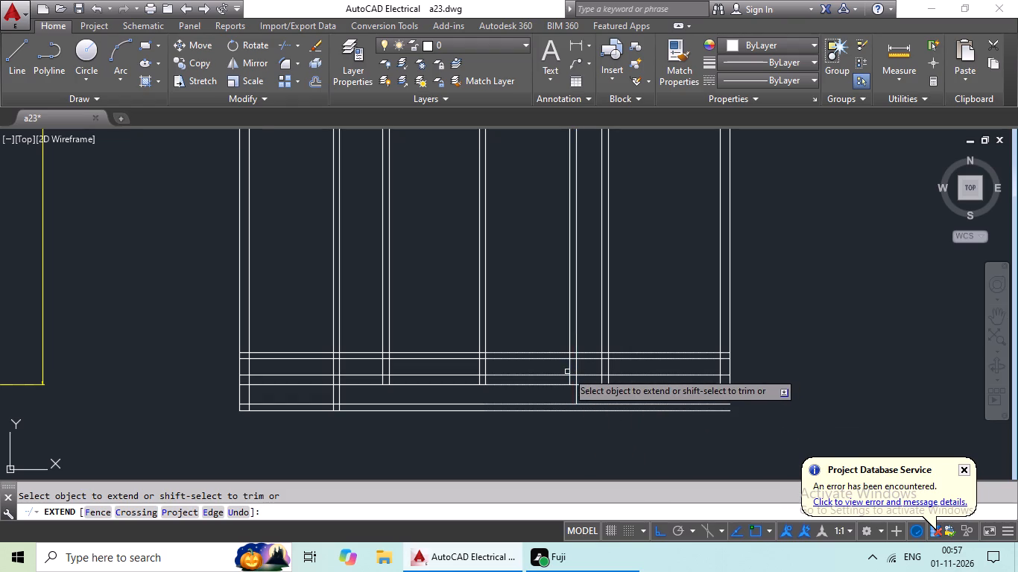
left_click(569, 370)
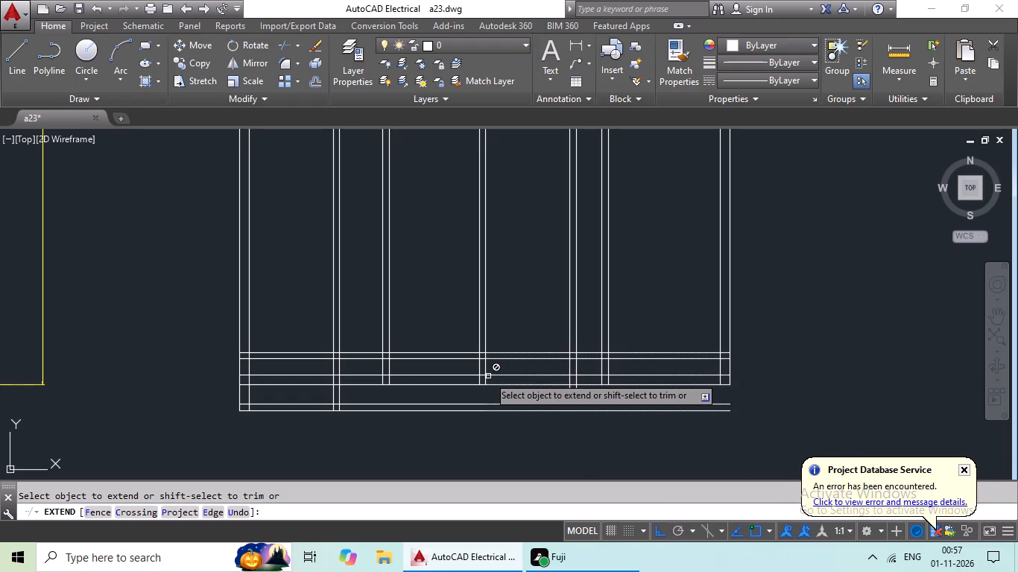
left_click(485, 376)
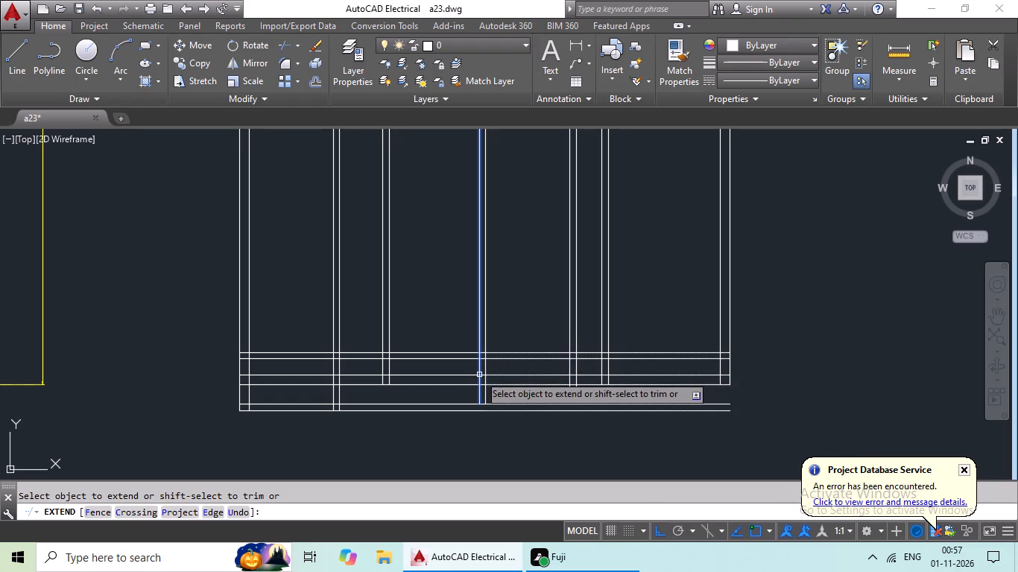
left_click(479, 374)
left_click(484, 398)
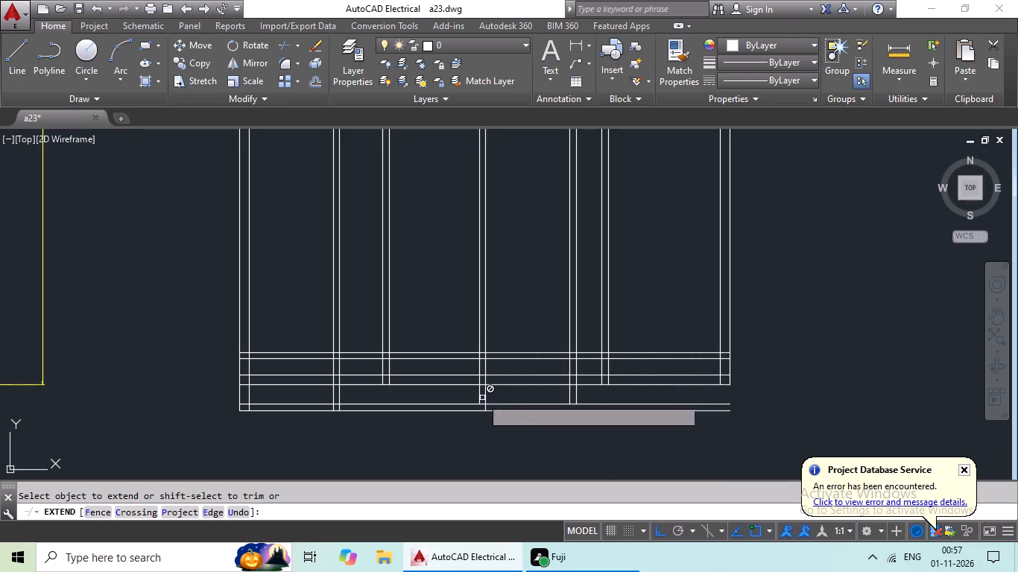
left_click(480, 396)
left_click(570, 393)
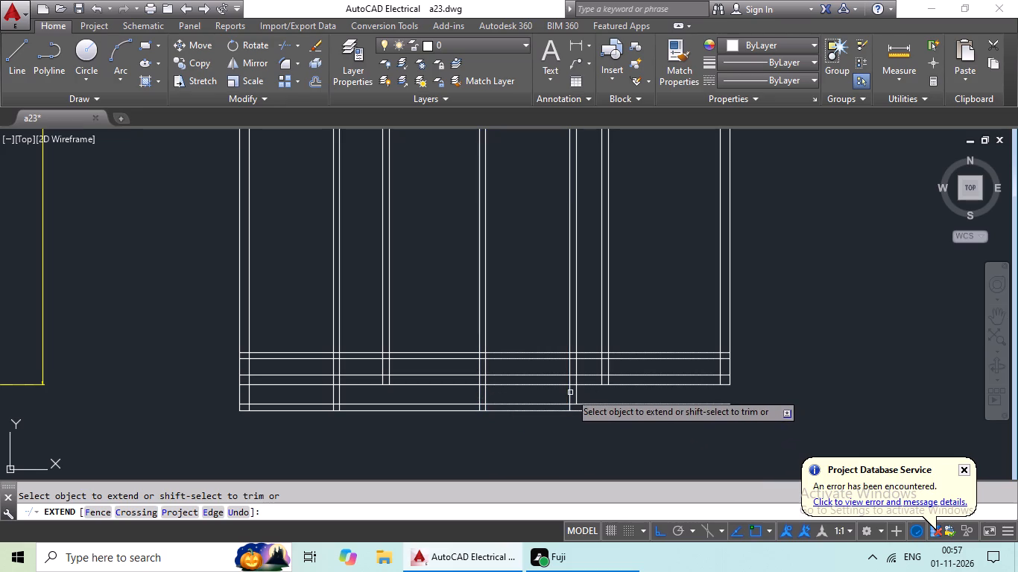
left_click(576, 390)
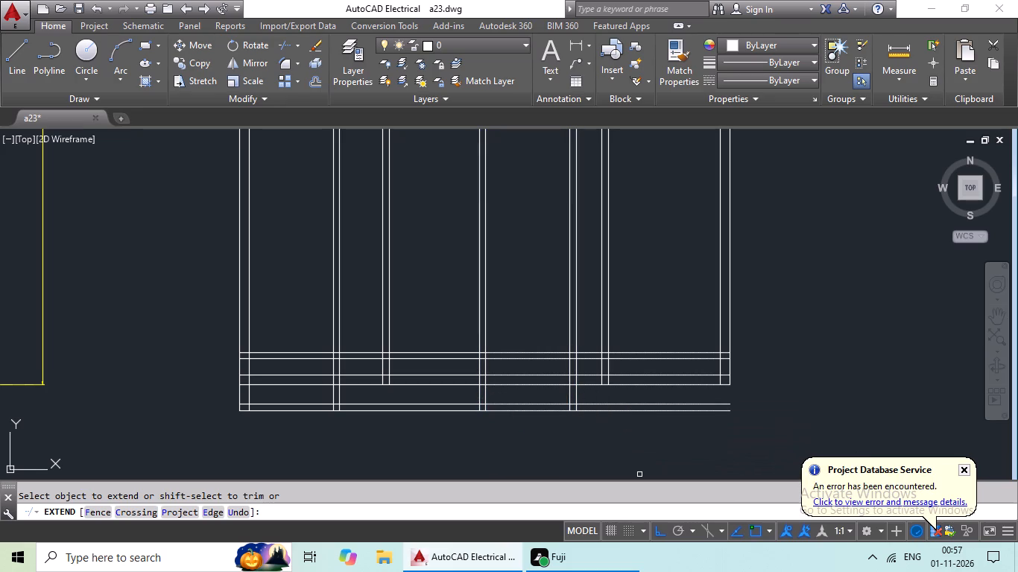
key("Escape")
key("Escape")
Trim the bottom outer wall's two lines where they cross the first deck.
key("t")
key("r")
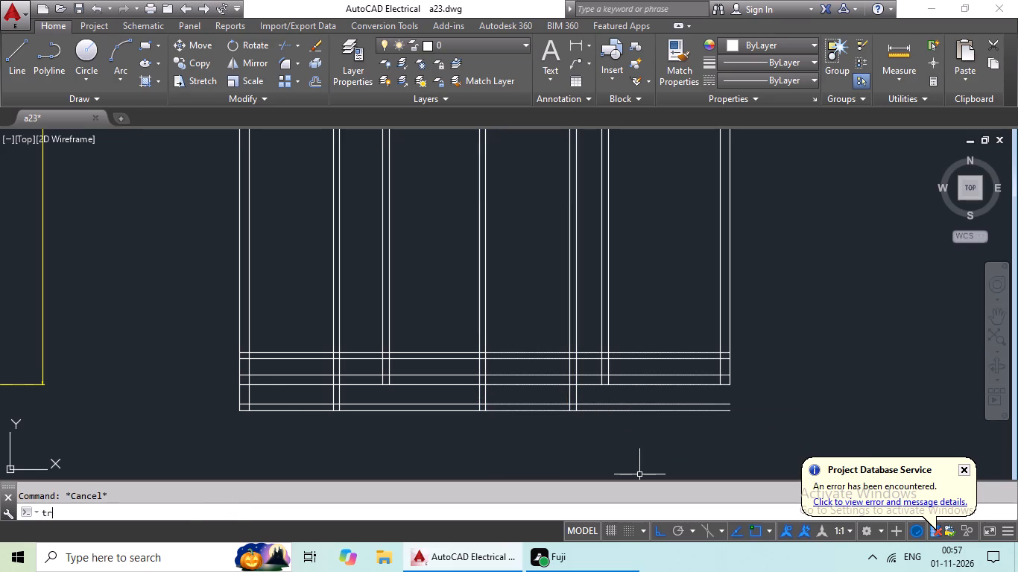
key("space")
key("space")
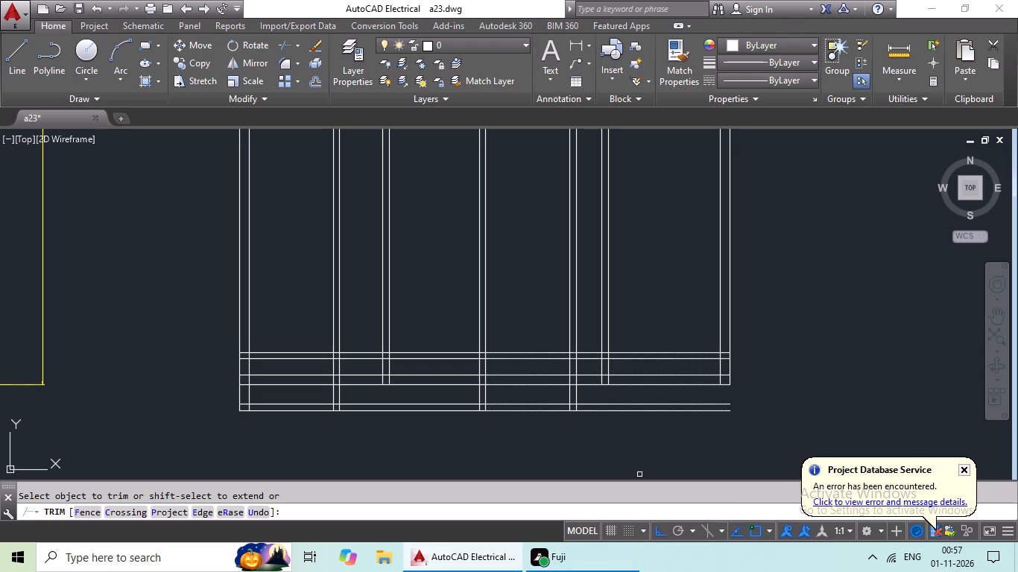
scroll(305, 383, "up", 3)
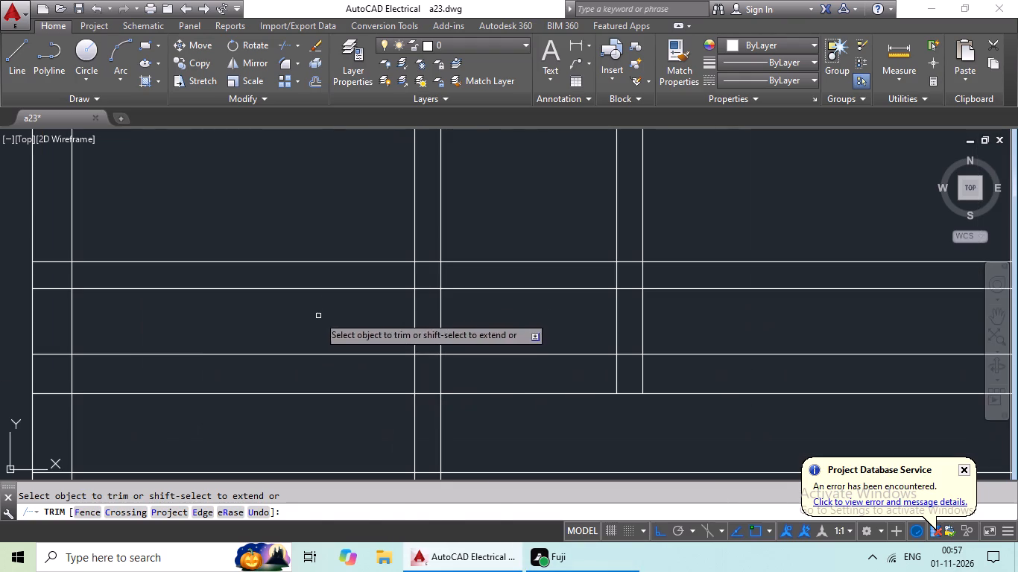
left_click_drag(318, 316, 221, 468)
Trim the upper pair of horizontal wall lines between the first deck's side wall and the middle partition, on both sides of the intermediate partition.
scroll(288, 372, "down", 2)
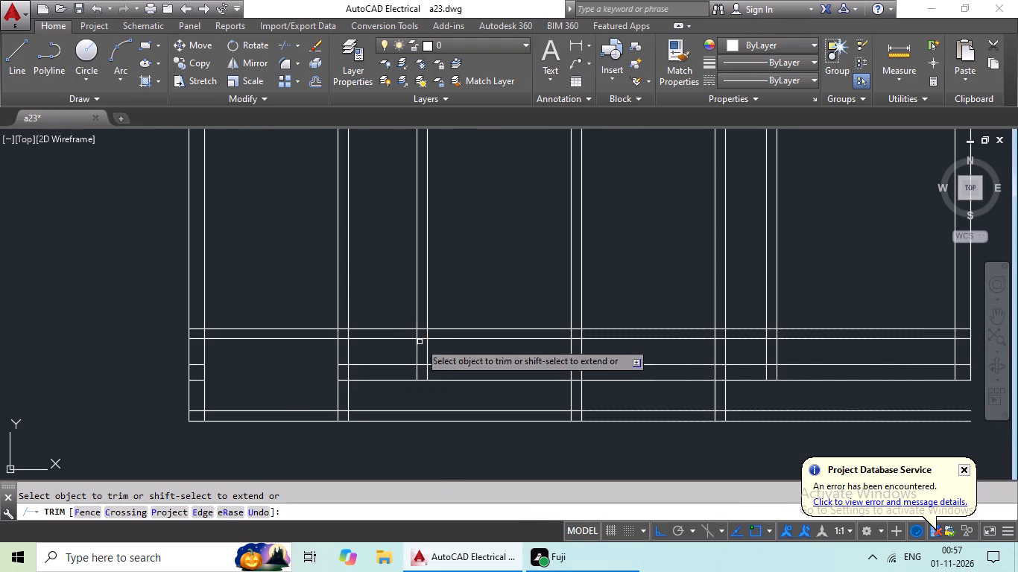
scroll(410, 337, "up", 2)
scroll(410, 337, "down", 1)
scroll(385, 322, "up", 1)
left_click_drag(393, 287, 369, 324)
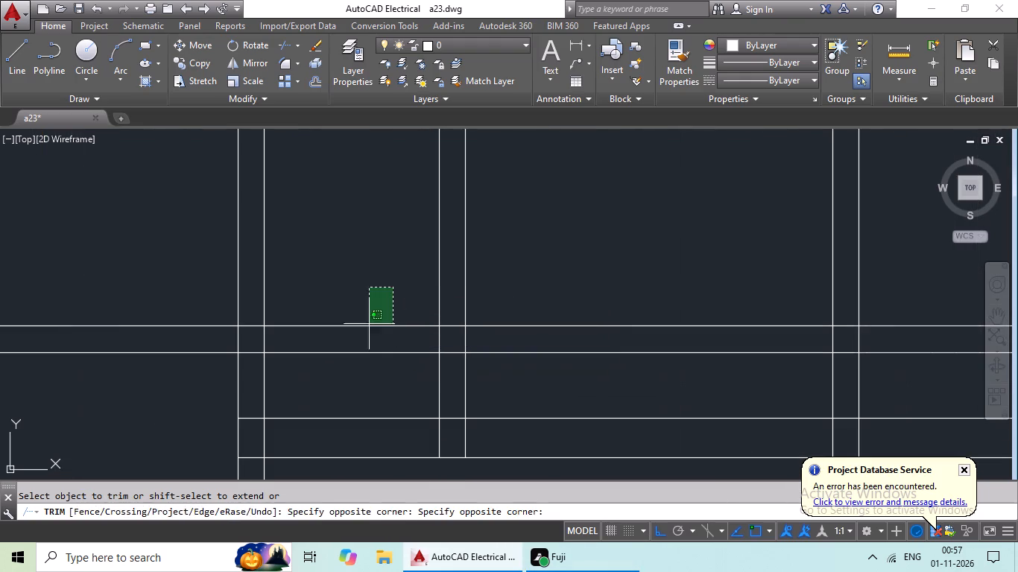
left_click_drag(369, 324, 338, 355)
left_click(338, 352)
left_click_drag(380, 312, 334, 384)
left_click_drag(334, 378, 360, 367)
left_click_drag(646, 311, 578, 378)
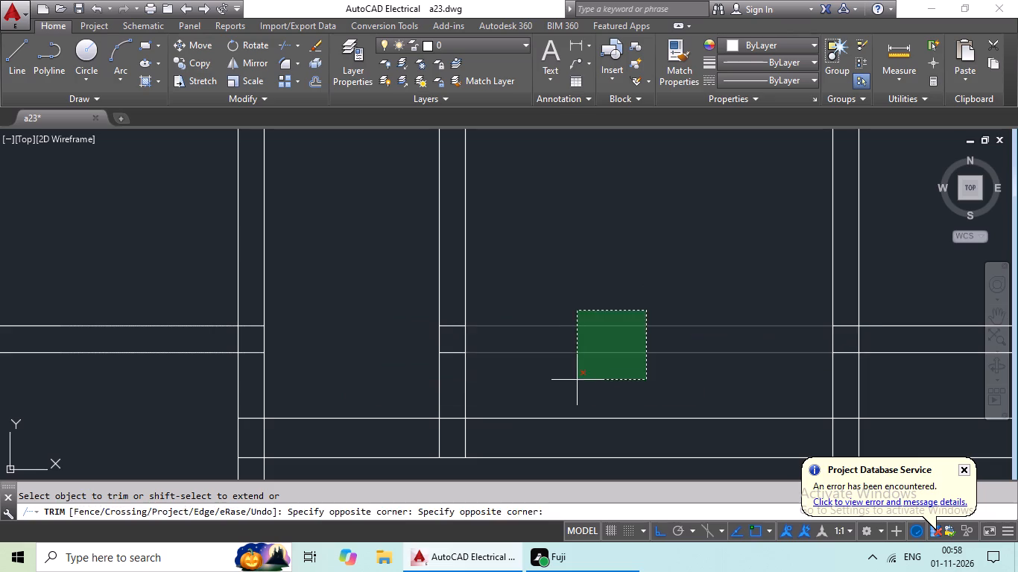
left_click_drag(581, 371, 593, 360)
Trim the lowest pair of horizontal lines in the gap between the first and second decks.
scroll(642, 312, "down", 2)
middle_click_drag(642, 311, 578, 320)
middle_click_drag(600, 340, 534, 313)
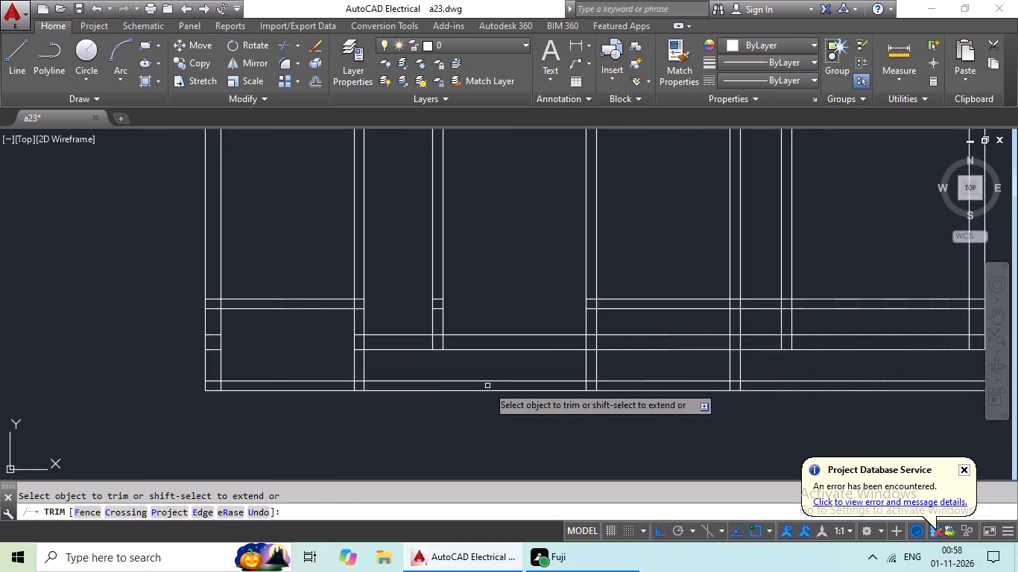
scroll(487, 386, "up", 2)
left_click_drag(548, 349, 440, 436)
left_click(440, 436)
Trim the bottom outer wall's lines and the upper horizontal wall pair across the second deck.
scroll(532, 387, "down", 3)
middle_click_drag(534, 387, 391, 398)
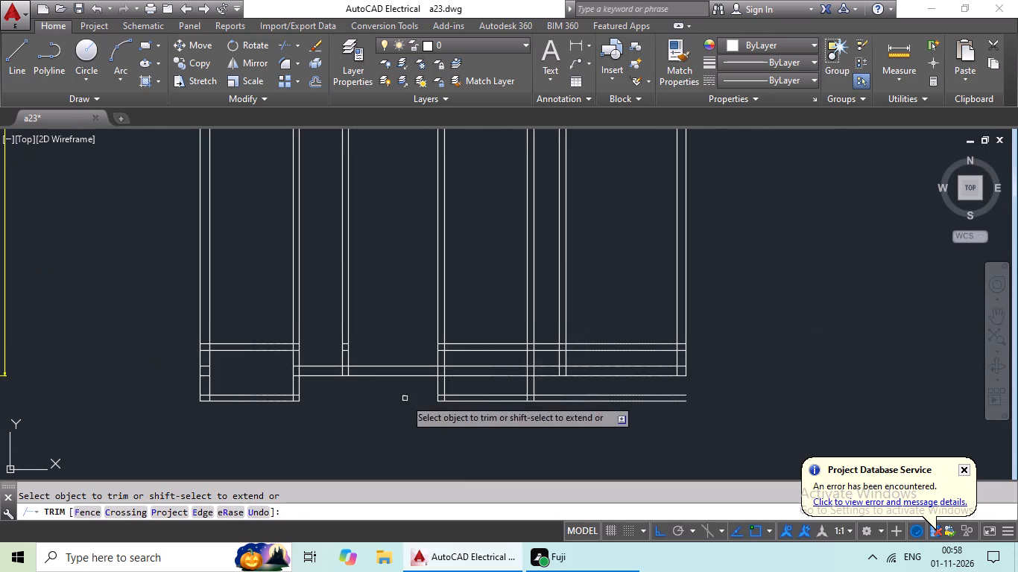
scroll(510, 388, "up", 3)
left_click_drag(505, 310, 472, 351)
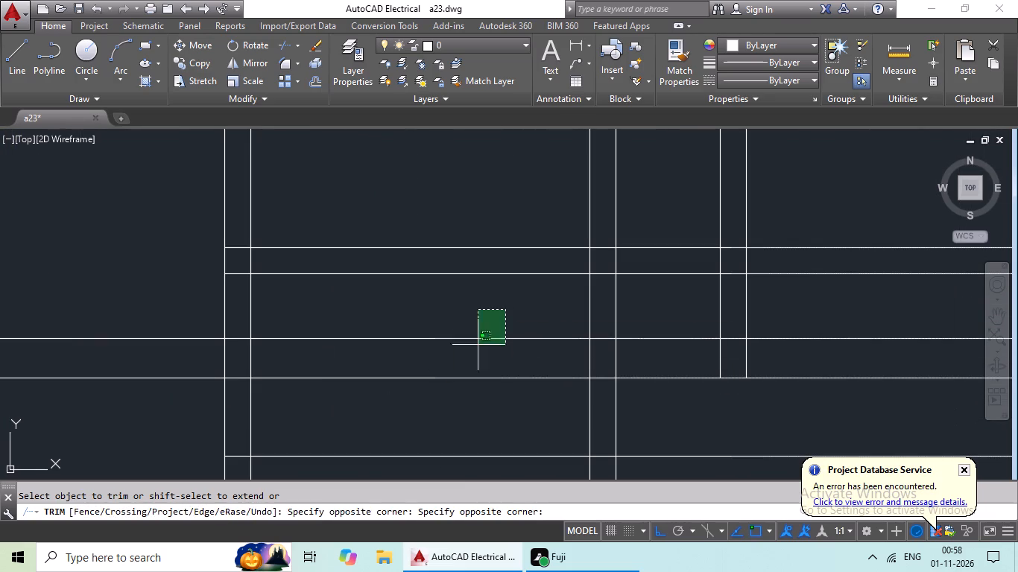
left_click_drag(472, 351, 431, 401)
left_click(426, 407)
left_click_drag(508, 236, 424, 337)
left_click(431, 324)
Trim the lowest pair of horizontal lines extending to the right of the second deck.
scroll(478, 303, "down", 1)
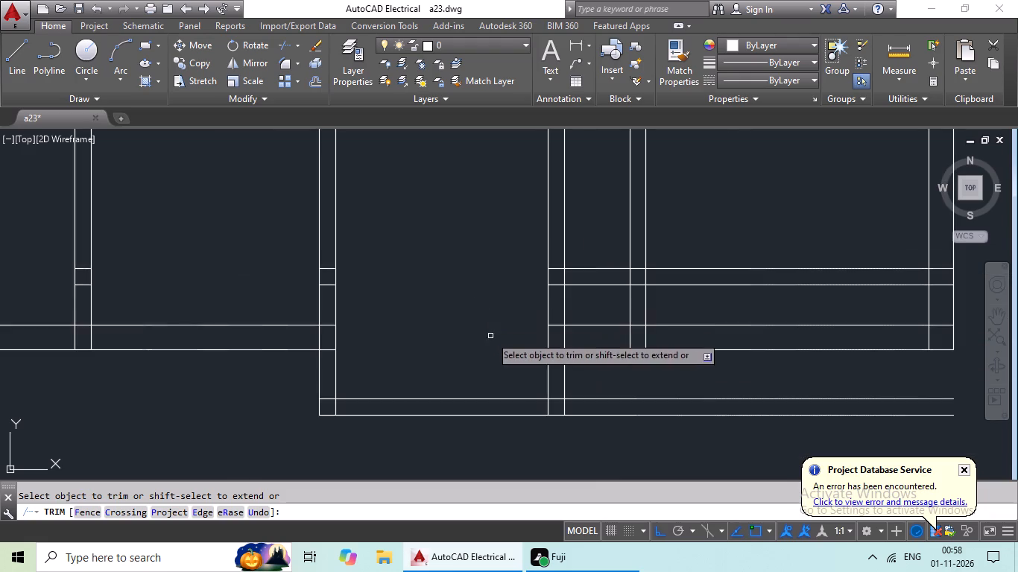
middle_click_drag(481, 337, 402, 334)
scroll(595, 398, "up", 2)
left_click_drag(651, 357, 530, 448)
left_click(530, 448)
Trim the upper horizontal wall pair from the second deck's side wall to the right outer wall, on both sides of the partition.
scroll(600, 397, "down", 2)
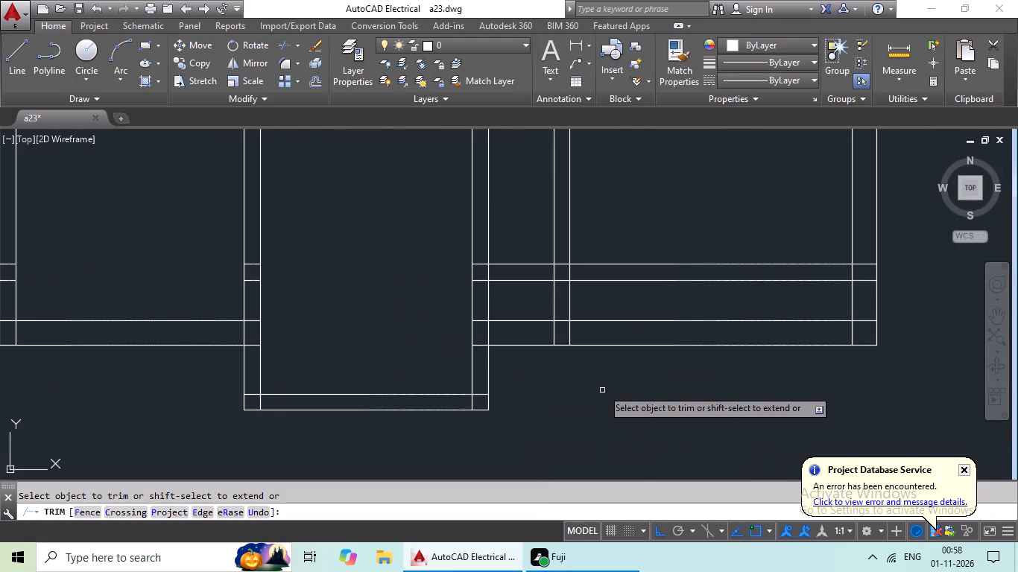
middle_click_drag(574, 392, 490, 478)
scroll(581, 359, "up", 2)
left_click_drag(654, 288, 554, 381)
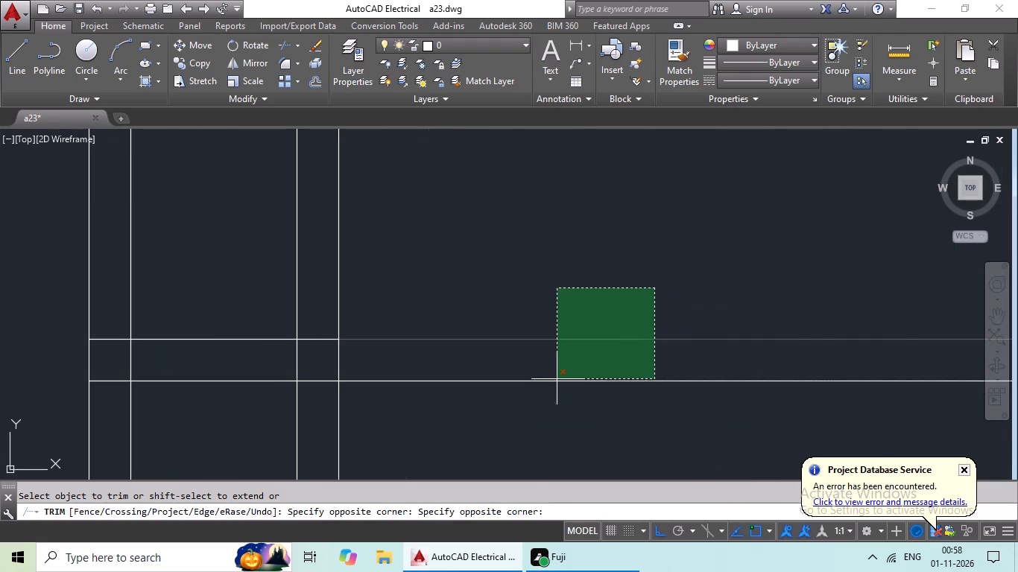
left_click_drag(554, 381, 552, 381)
left_click(552, 381)
left_click_drag(651, 305, 543, 408)
left_click_drag(543, 407, 553, 398)
scroll(656, 322, "down", 2)
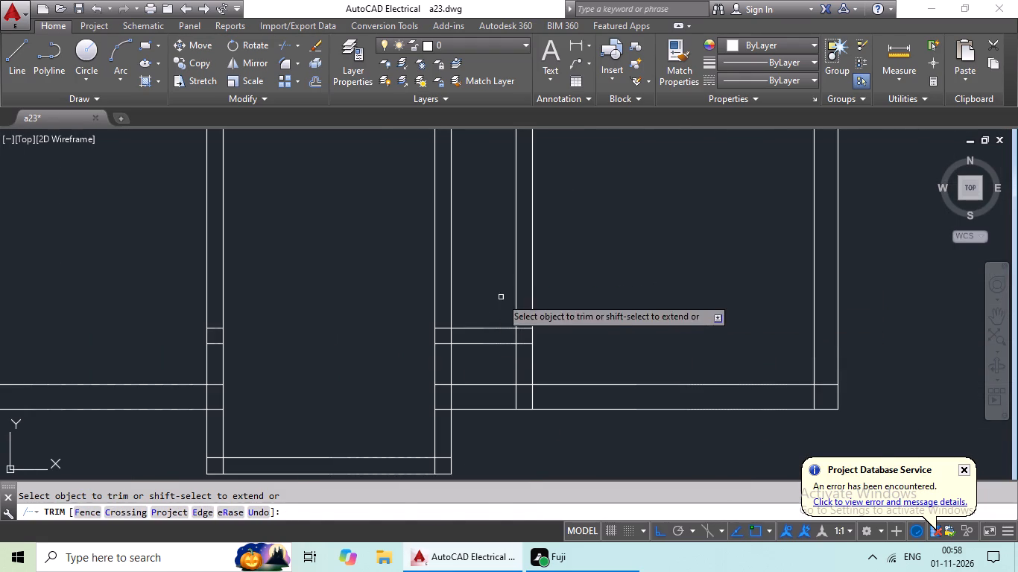
left_click_drag(501, 298, 464, 384)
left_click(470, 362)
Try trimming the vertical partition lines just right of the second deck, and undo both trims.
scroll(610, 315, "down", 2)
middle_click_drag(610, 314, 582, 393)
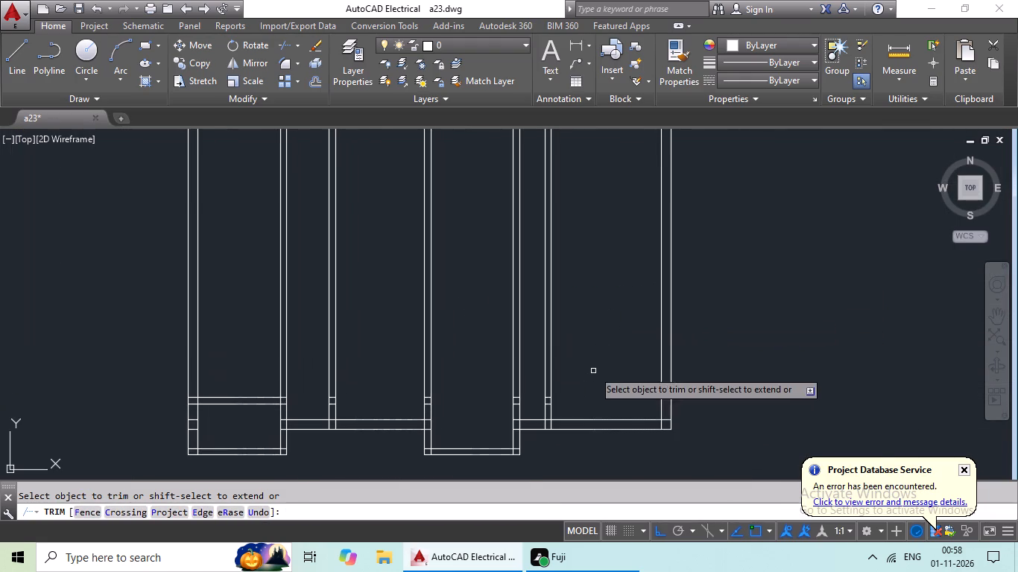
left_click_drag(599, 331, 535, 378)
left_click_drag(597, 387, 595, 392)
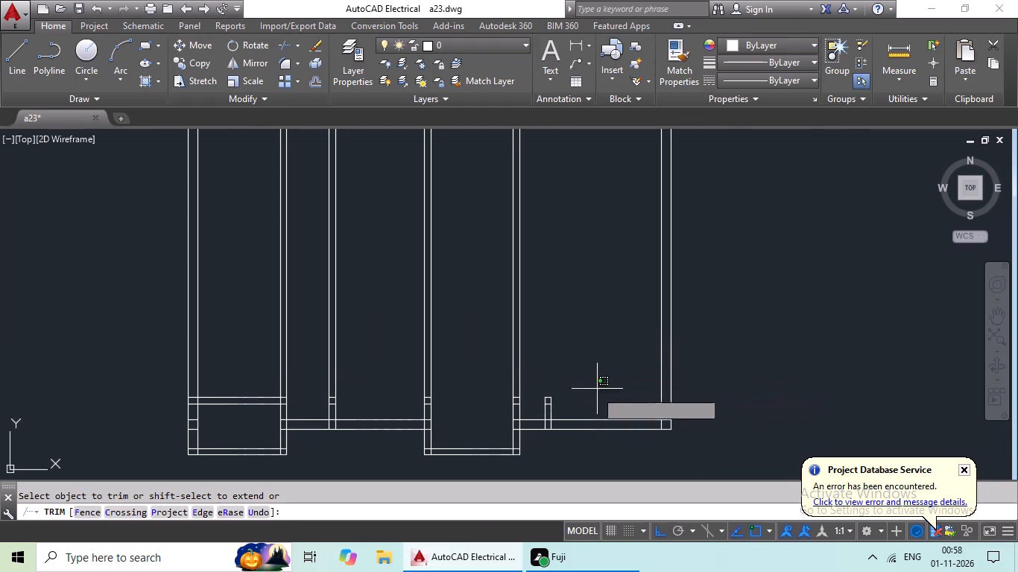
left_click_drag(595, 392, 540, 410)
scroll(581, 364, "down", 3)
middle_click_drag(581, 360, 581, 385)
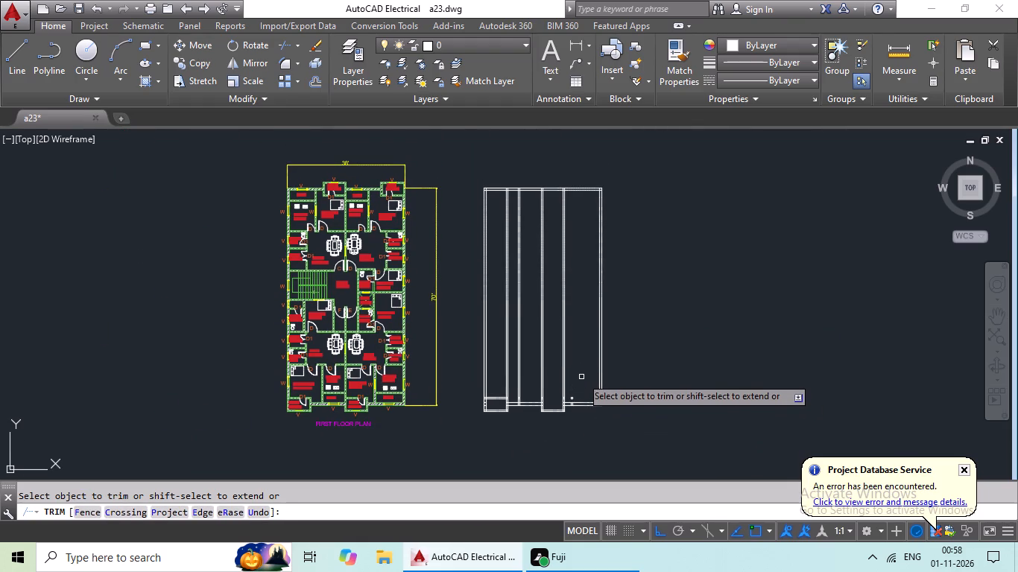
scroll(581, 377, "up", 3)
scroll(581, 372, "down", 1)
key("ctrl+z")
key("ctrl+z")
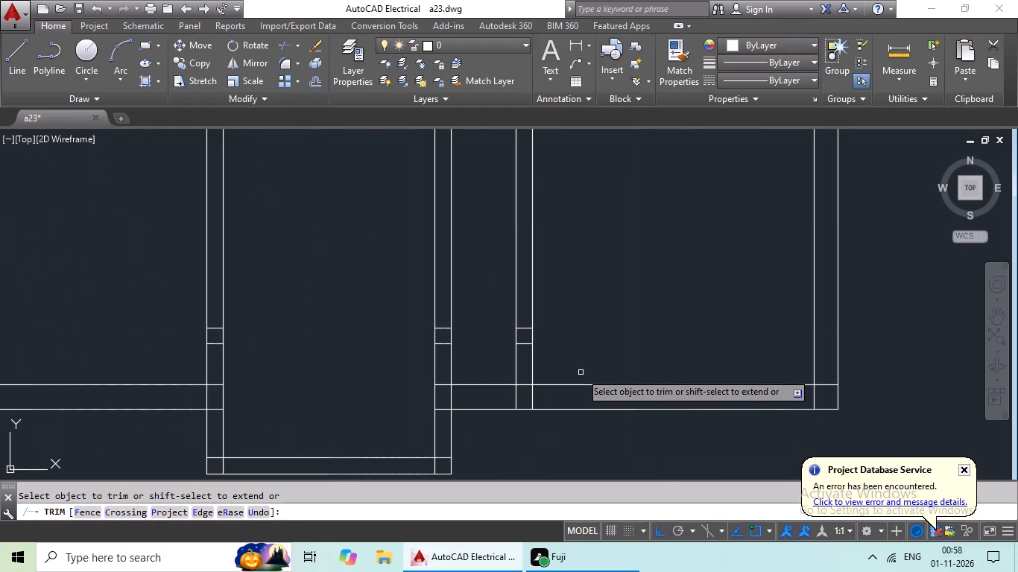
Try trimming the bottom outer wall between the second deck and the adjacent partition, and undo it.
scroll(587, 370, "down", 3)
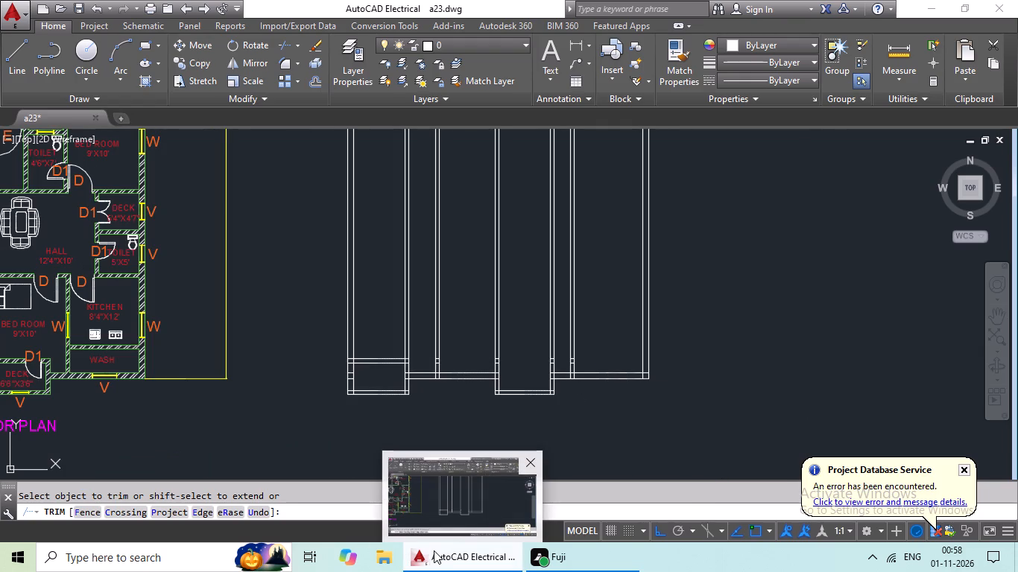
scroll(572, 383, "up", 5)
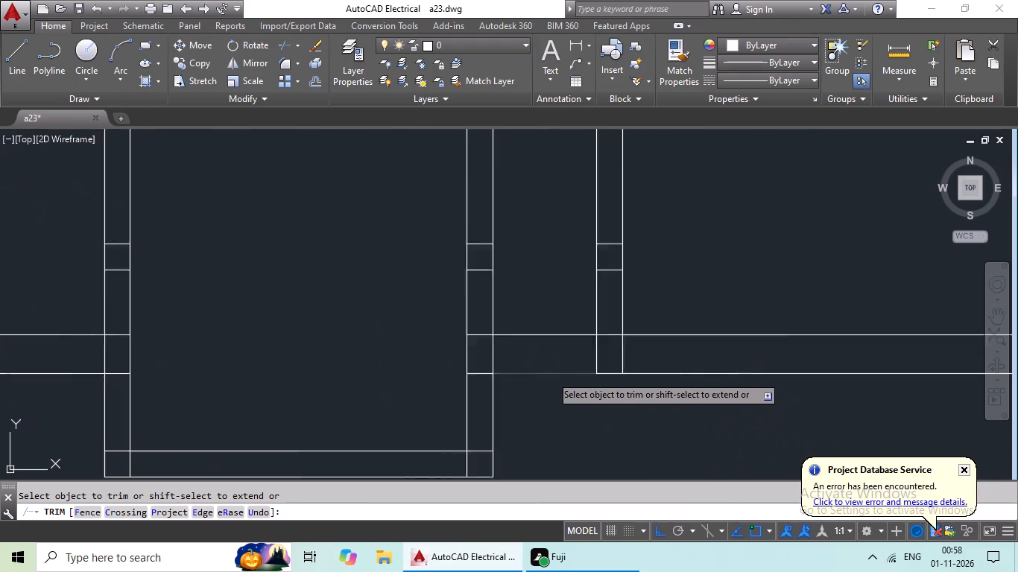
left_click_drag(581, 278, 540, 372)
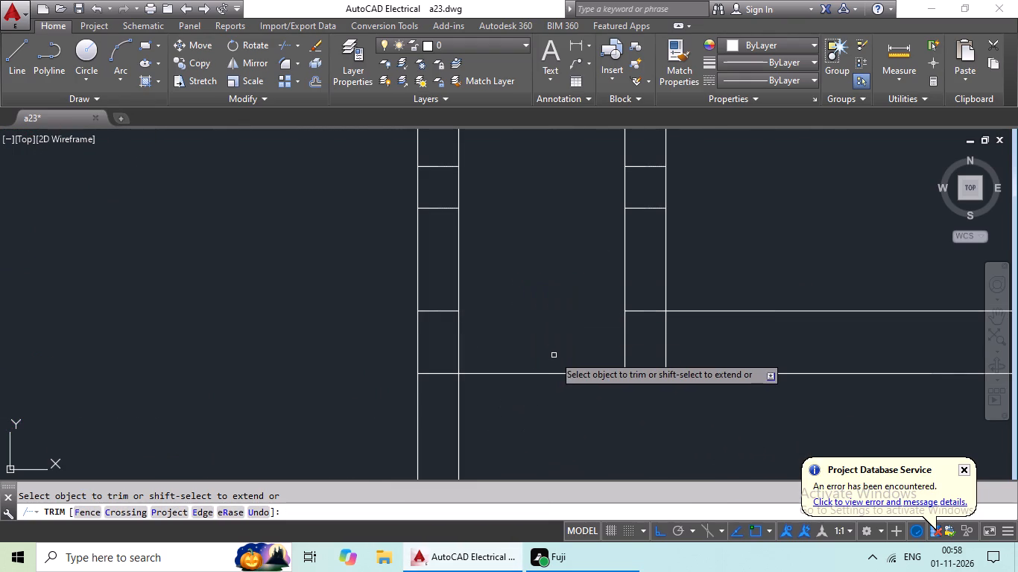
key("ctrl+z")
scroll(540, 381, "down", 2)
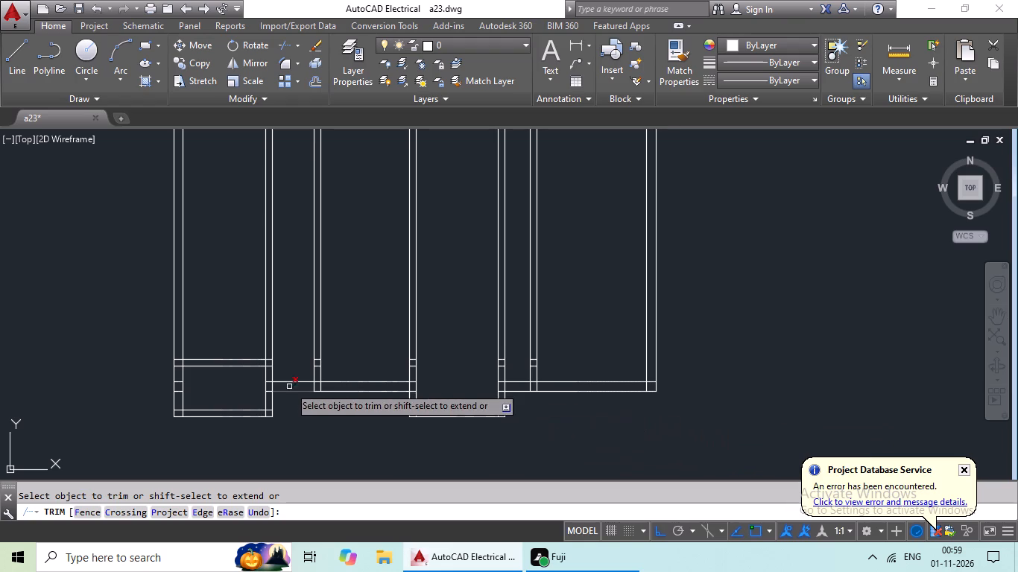
Examine the lower wall junctions around both decks and the partitions beside them.
scroll(285, 381, "up", 3)
middle_click_drag(288, 377, 534, 328)
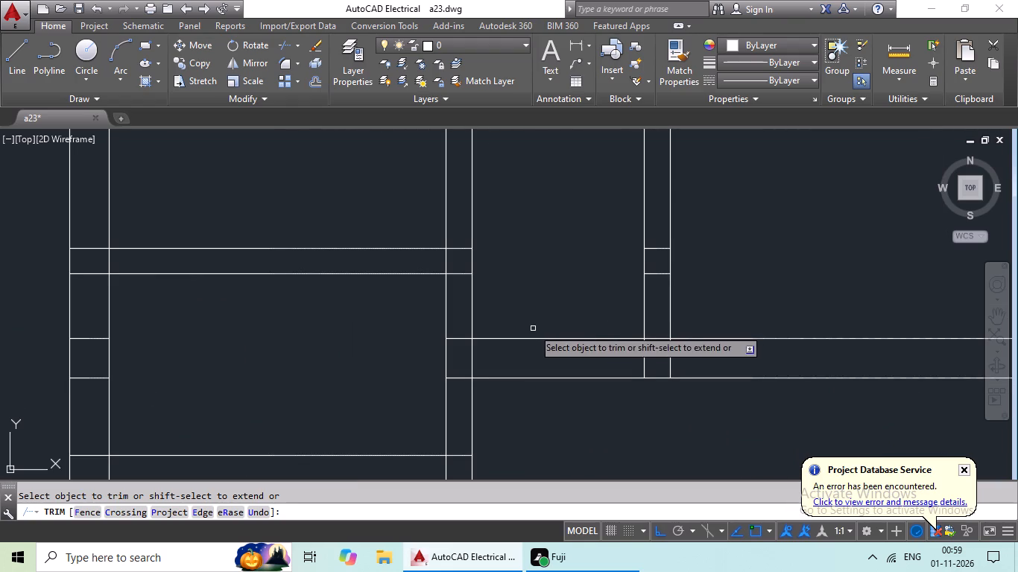
middle_click_drag(335, 370, 376, 297)
scroll(379, 295, "down", 2)
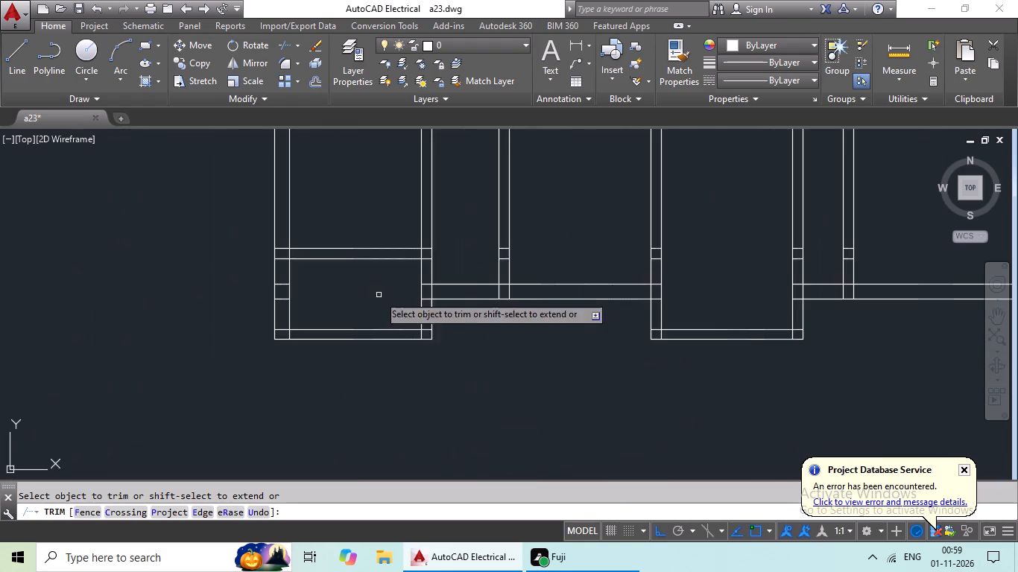
middle_click_drag(526, 329, 450, 372)
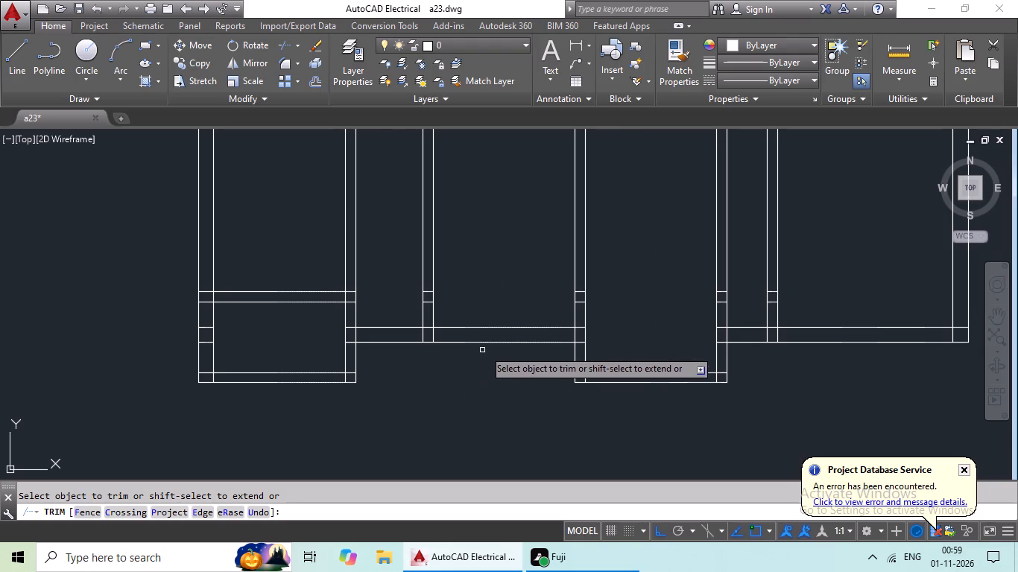
middle_click_drag(520, 391, 455, 418)
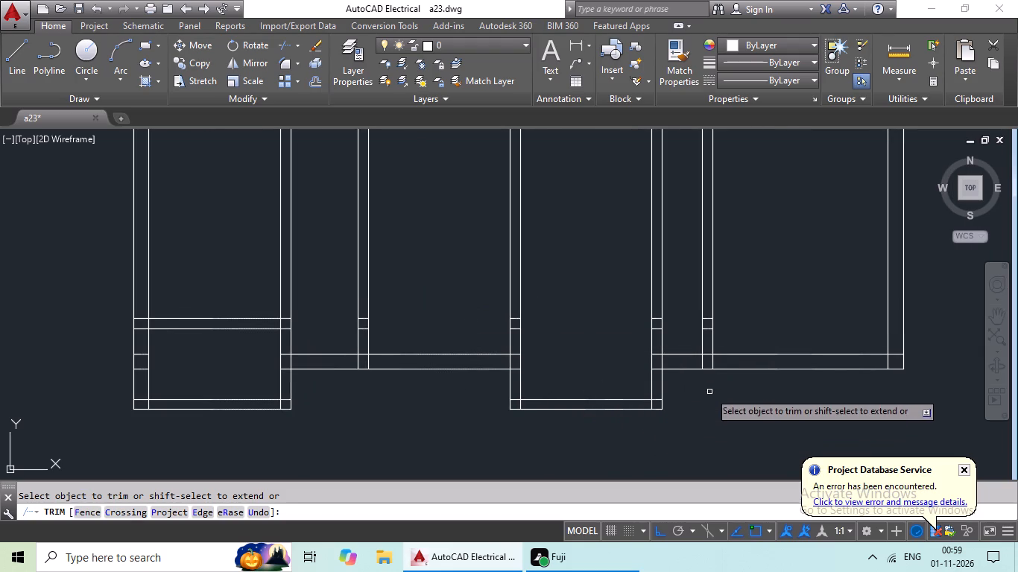
middle_click_drag(706, 390, 658, 403)
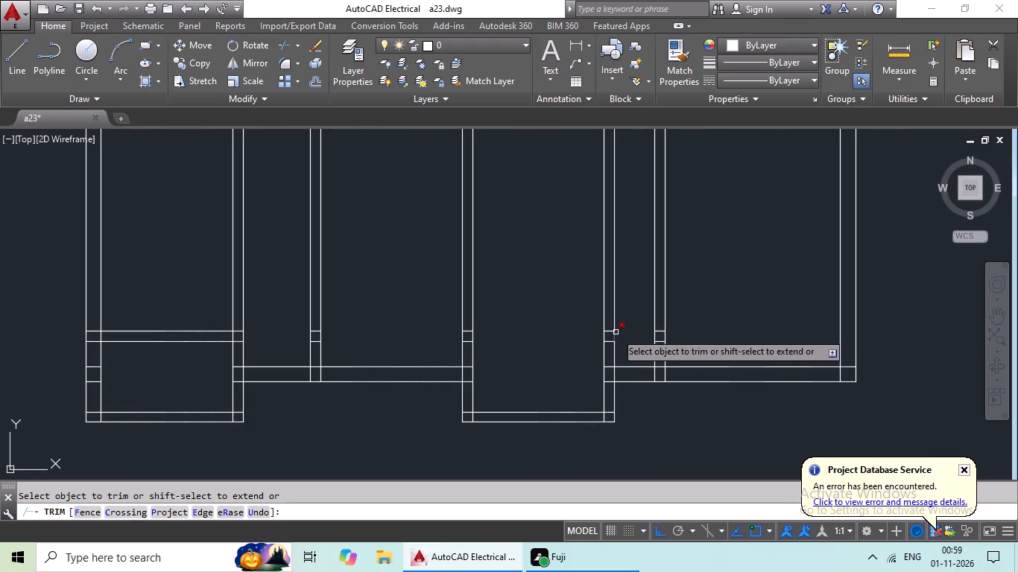
middle_click_drag(621, 348, 593, 357)
middle_click_drag(572, 366, 559, 371)
scroll(565, 355, "up", 1)
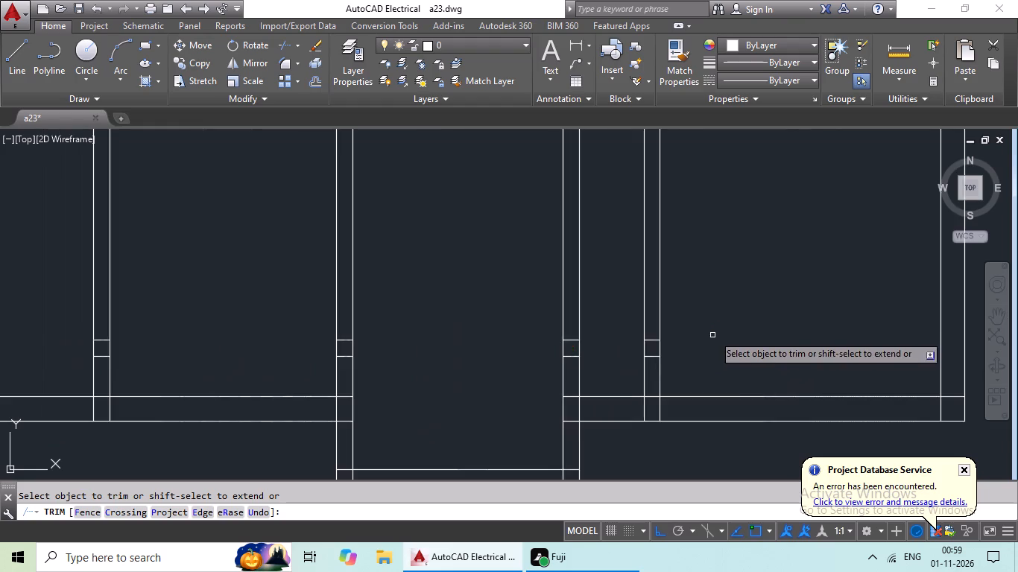
scroll(715, 332, "down", 2)
middle_click_drag(725, 322, 663, 336)
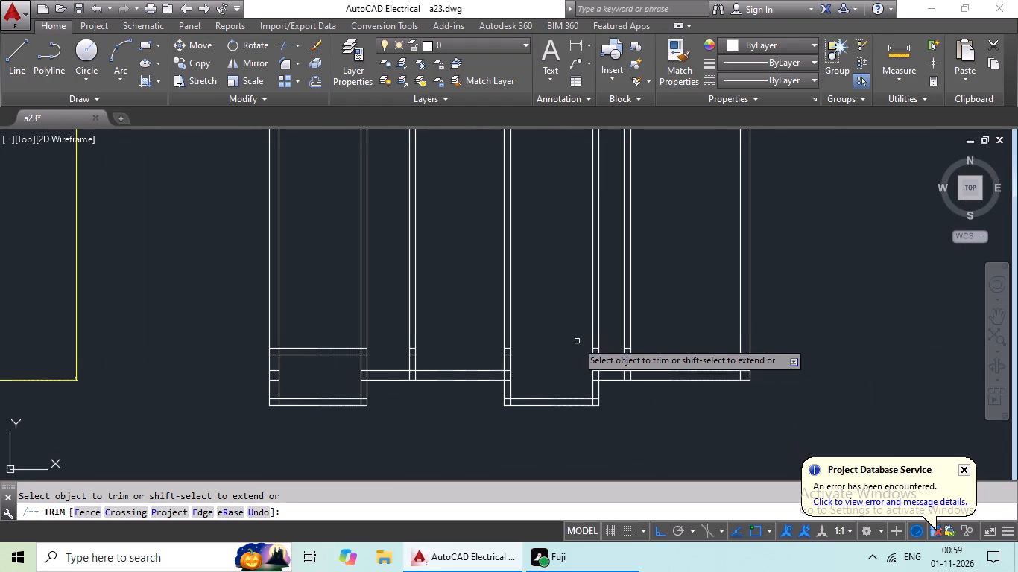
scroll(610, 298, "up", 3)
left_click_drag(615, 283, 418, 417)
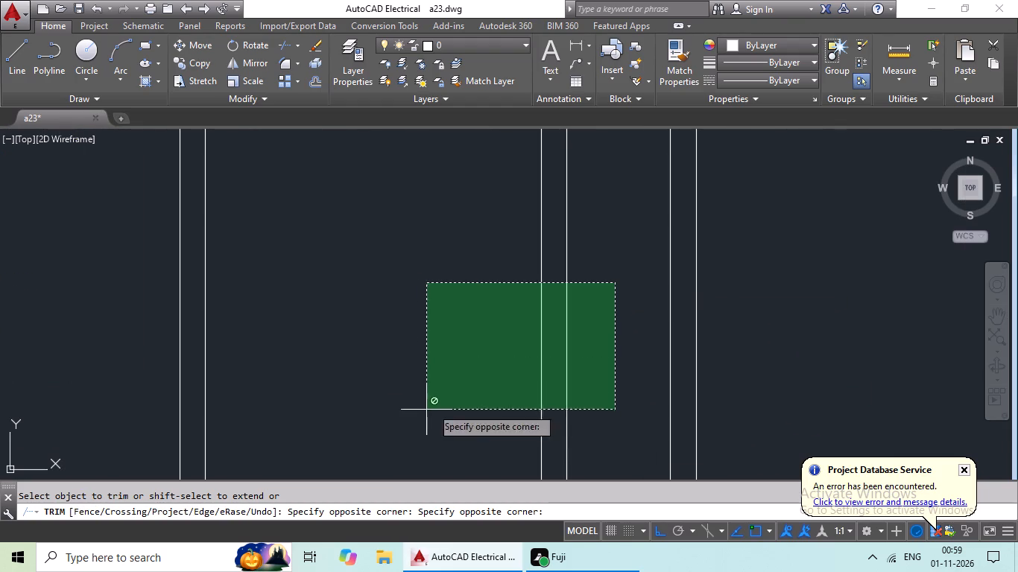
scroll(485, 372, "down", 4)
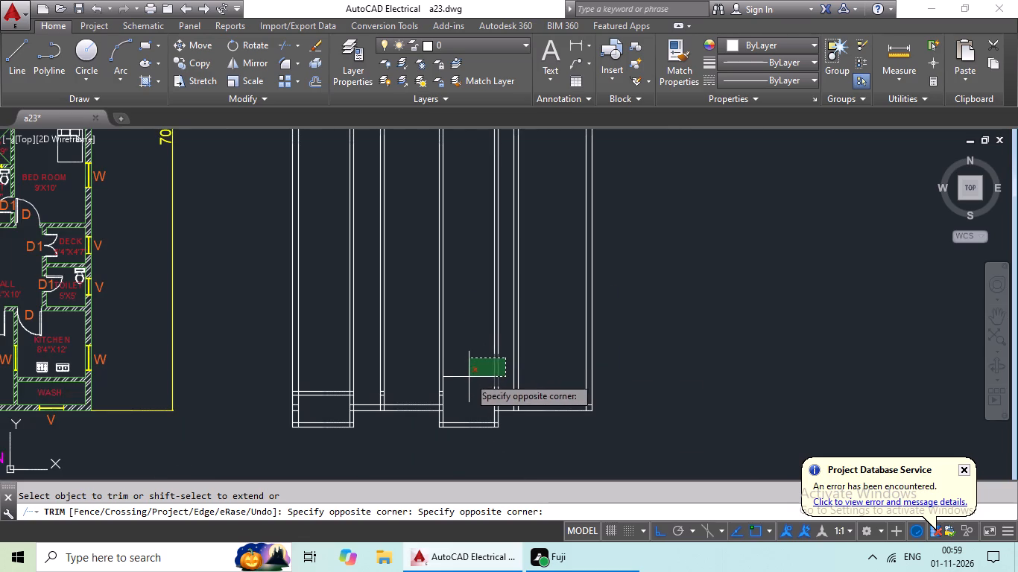
Undo the whole series of trims on the lower walls and the wall extensions made before it.
key("ctrl+z")
key("ctrl+z")
key("ctrl+z")
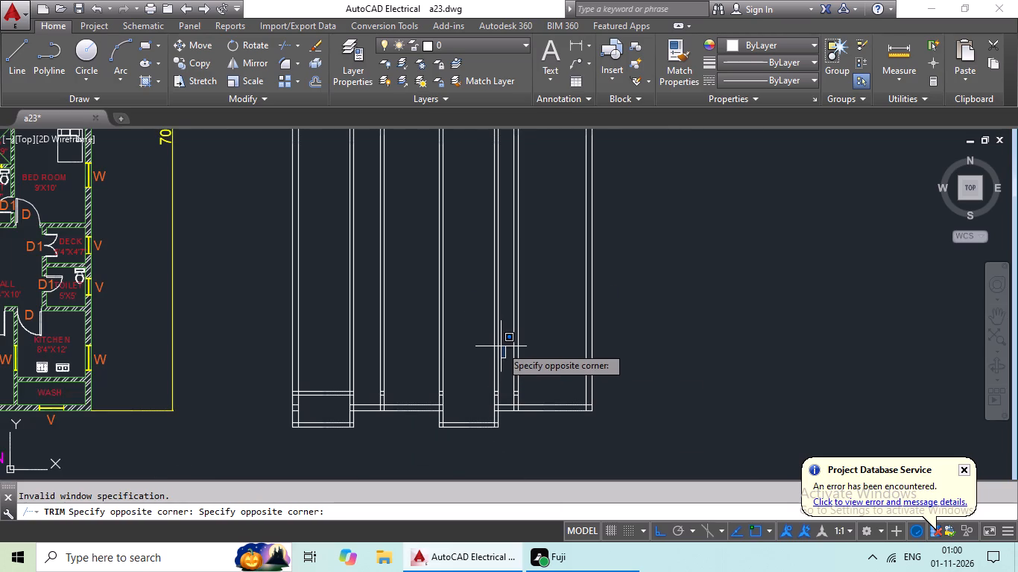
key("ctrl+z")
key("ctrl+z")
key("ctrl+z")
key("ctrl+z")
key("ctrl+z")
key("ctrl+z")
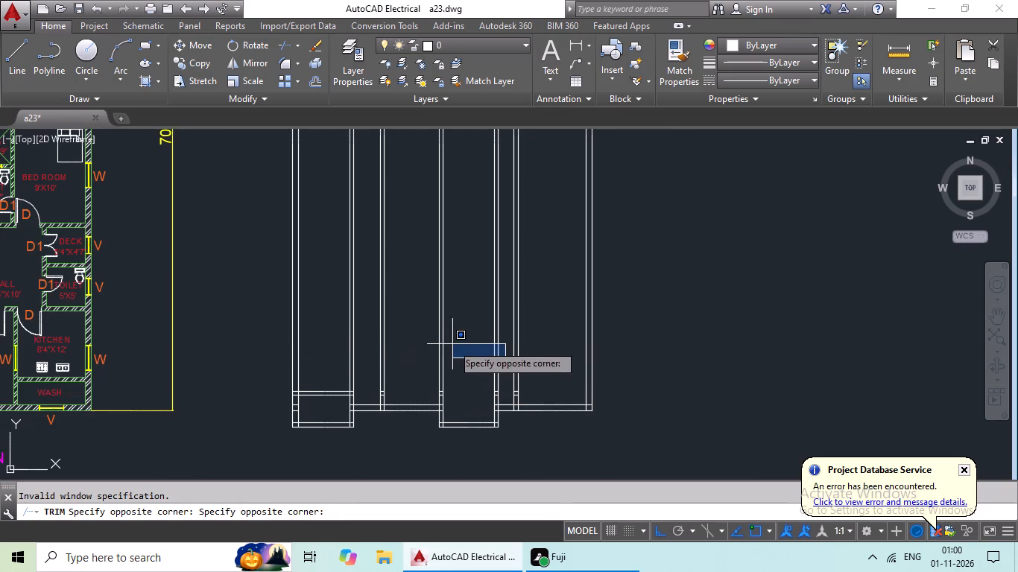
key("Escape")
key("ctrl+z")
key("ctrl+z")
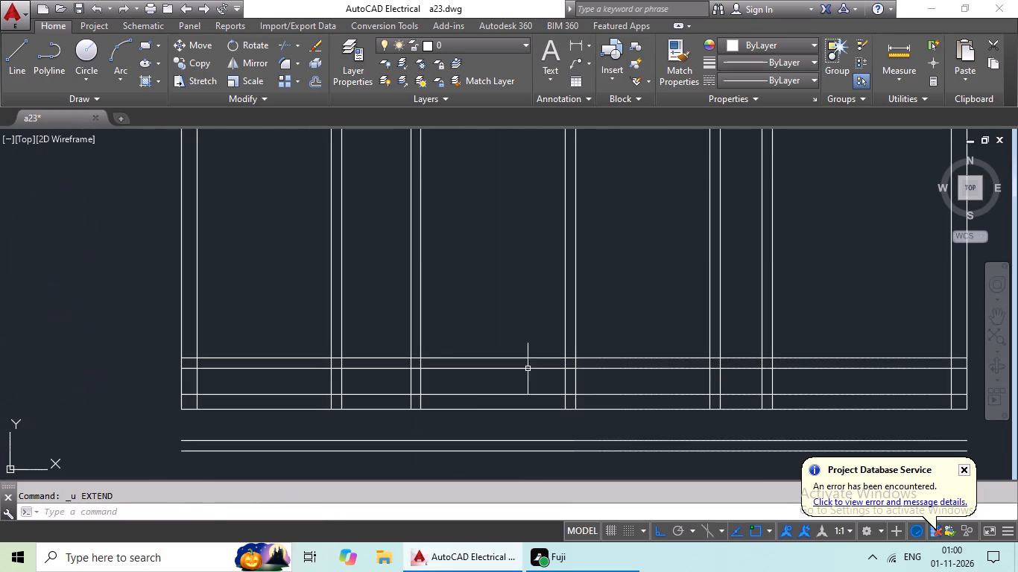
Extend both lines of the left outer wall down to the lowest horizontal line.
scroll(534, 382, "down", 2)
middle_click_drag(539, 404, 495, 408)
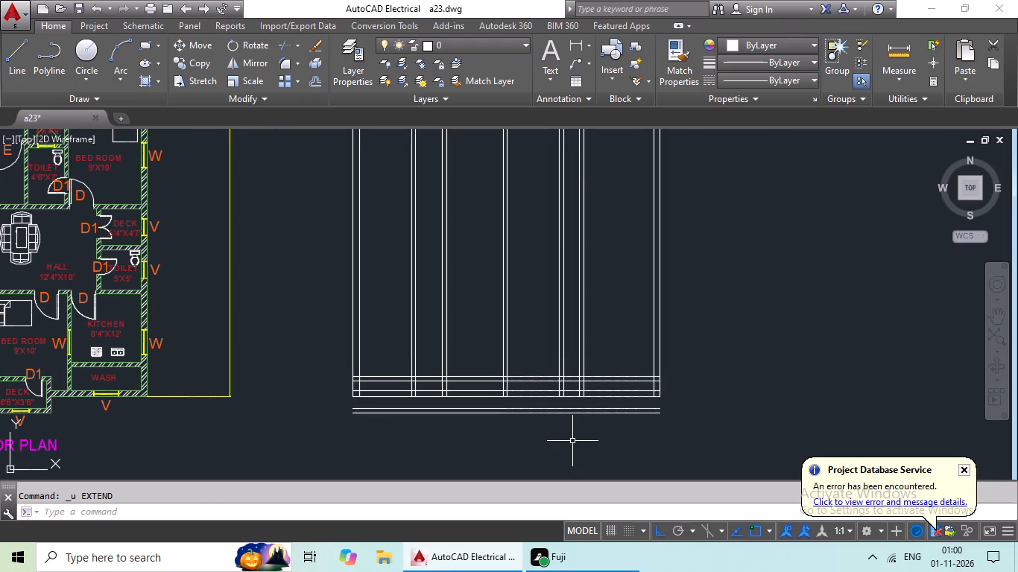
key("Escape")
key("Escape")
key("Escape")
key("e")
key("x")
key("space")
key("space")
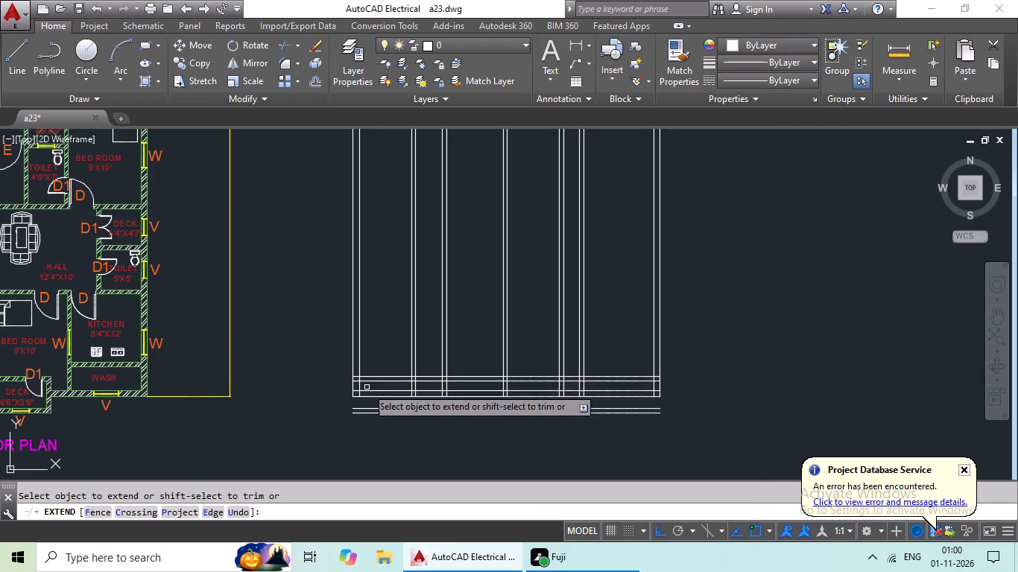
scroll(359, 398, "up", 2)
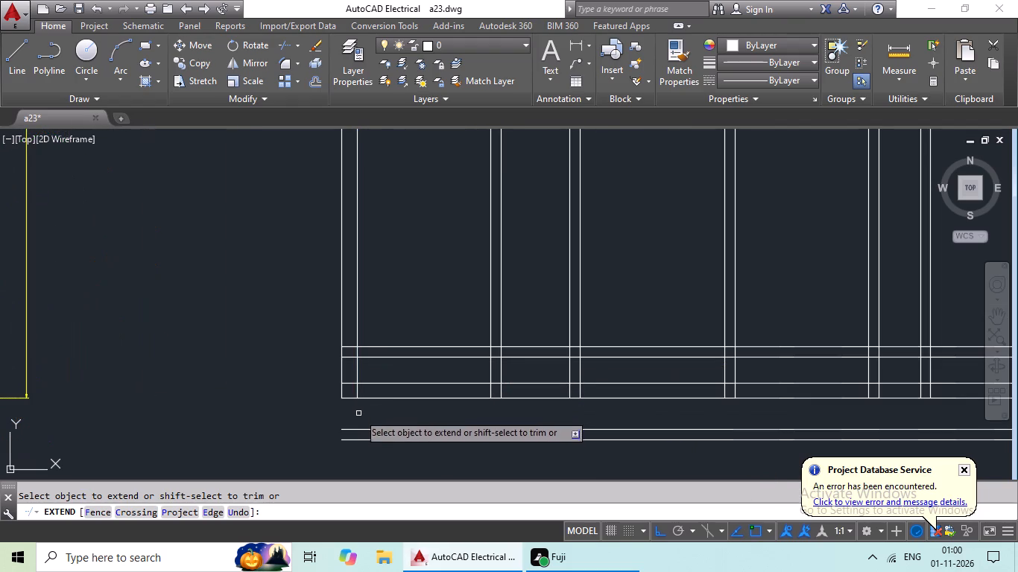
left_click(357, 387)
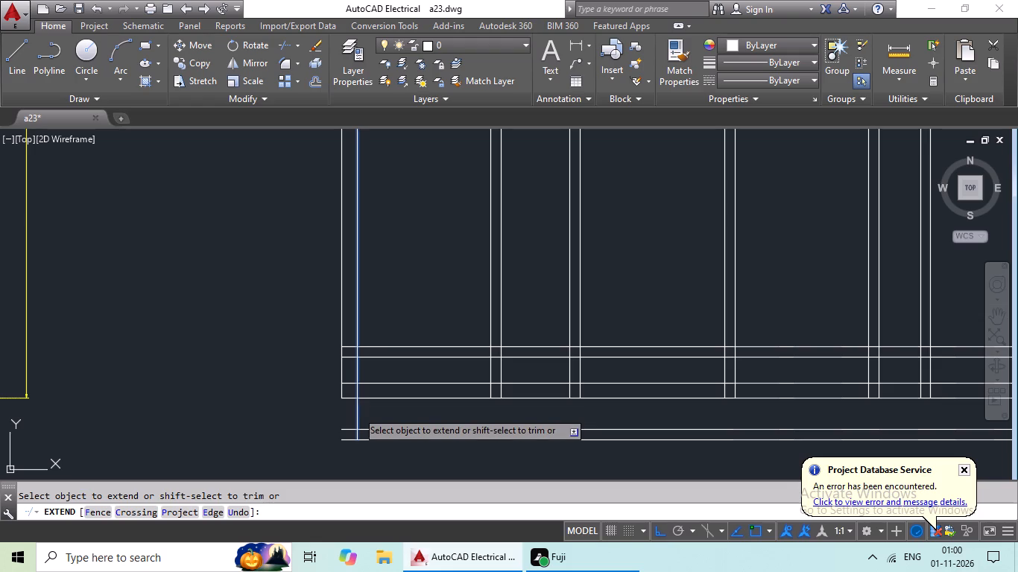
left_click(357, 411)
left_click_drag(341, 383, 339, 390)
left_click(339, 401)
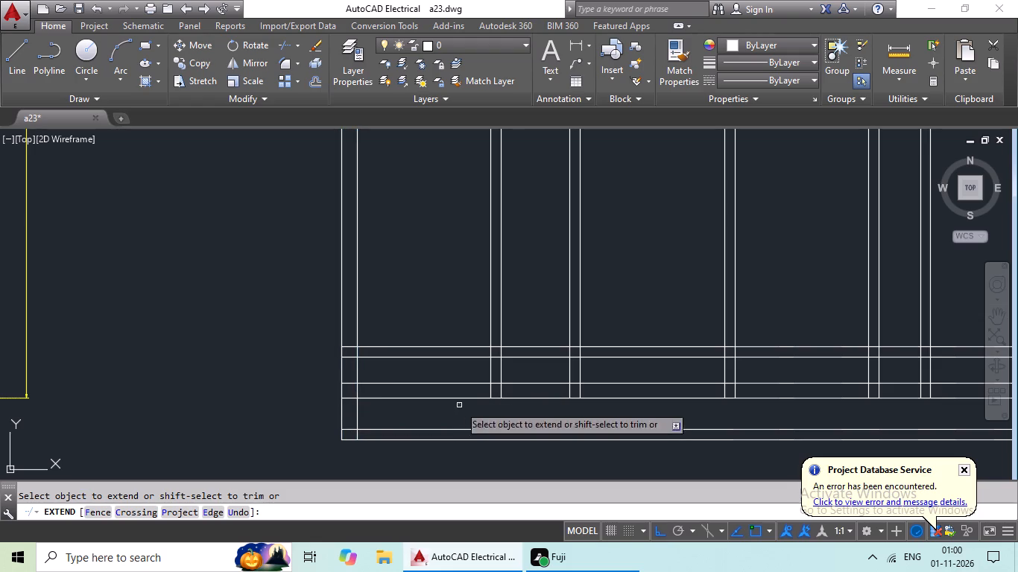
Extend both lines of the first interior vertical wall down to the lowest horizontal line.
left_click(492, 390)
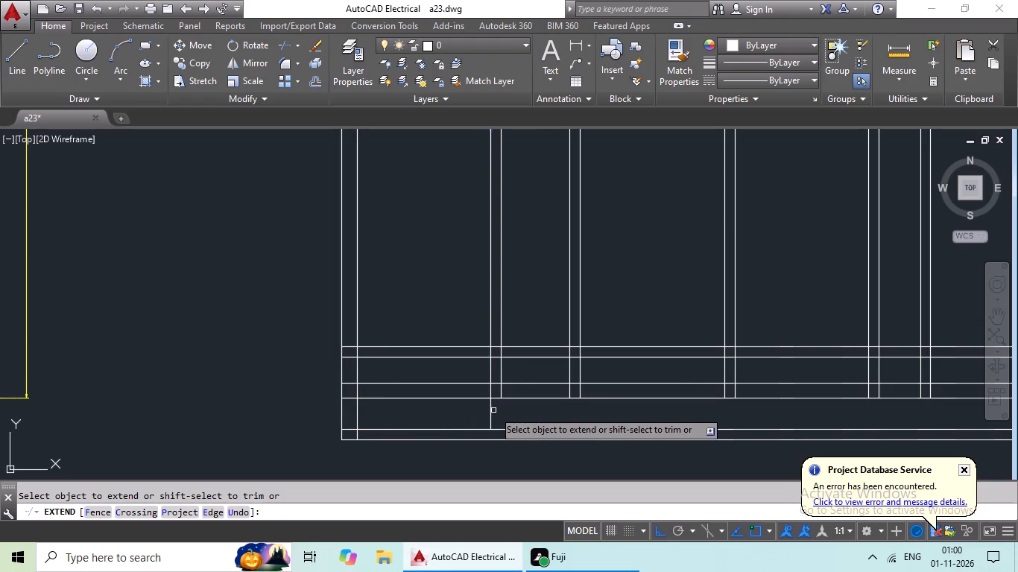
left_click(492, 420)
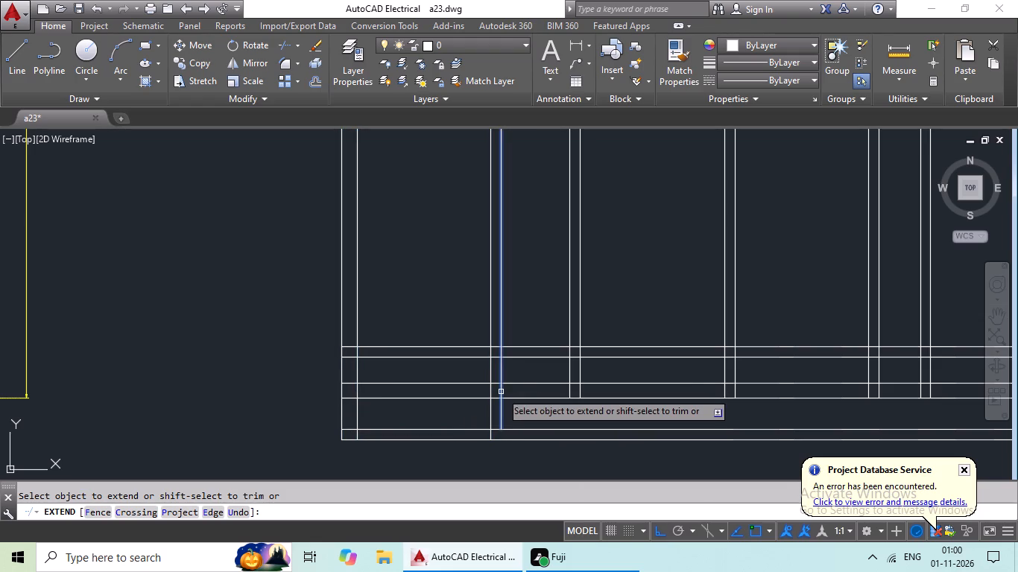
left_click(501, 392)
left_click(501, 417)
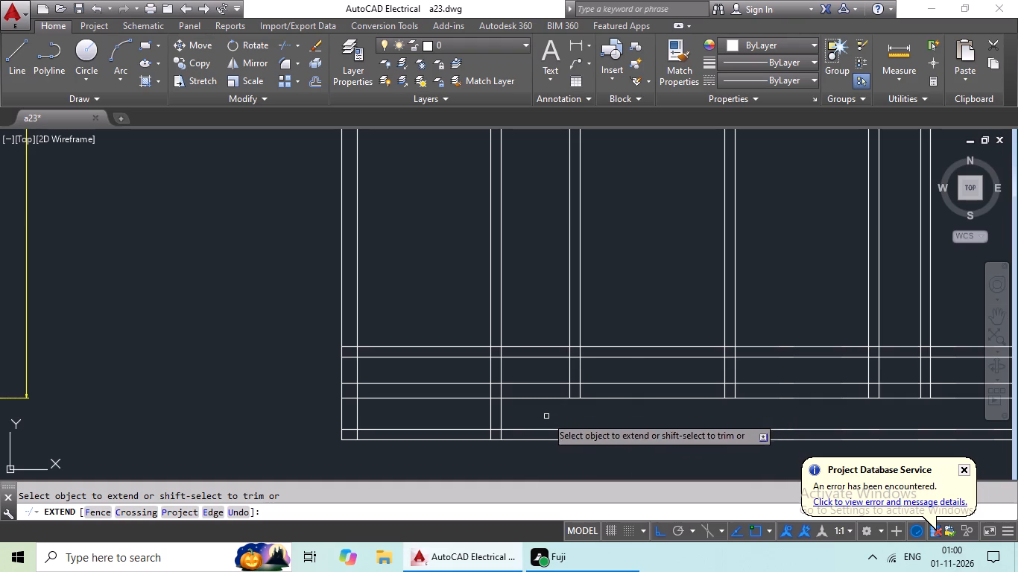
Extend the third and fourth interior vertical line pairs down to the lowest horizontal line for the second deck's sides.
middle_click_drag(461, 434, 247, 413)
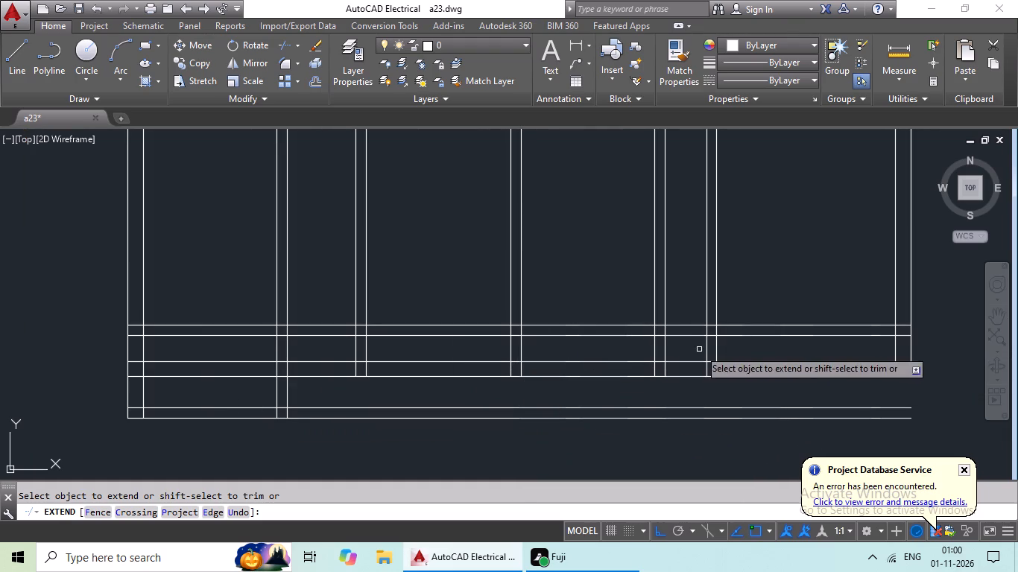
left_click(665, 359)
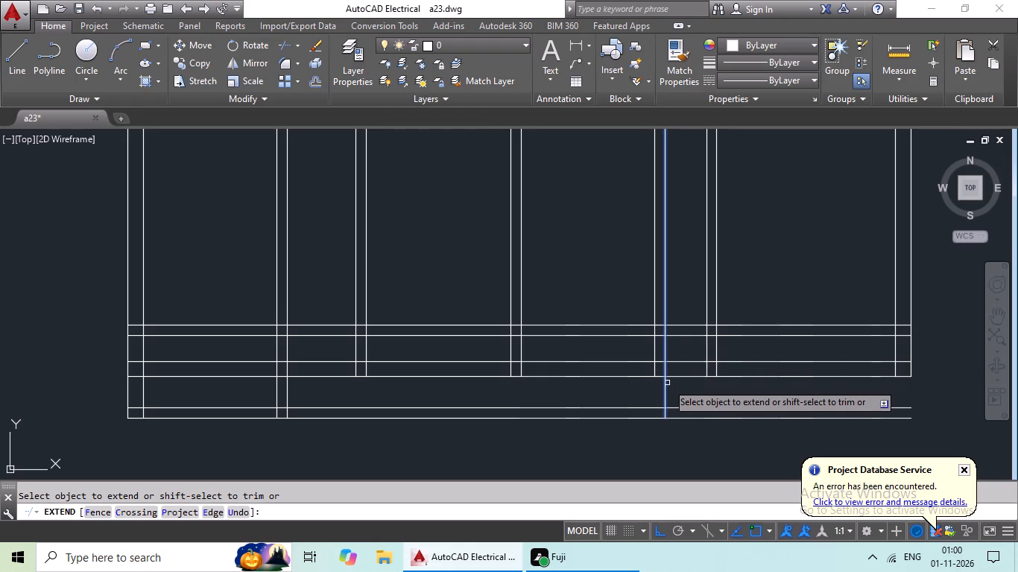
left_click(667, 383)
left_click(654, 355)
left_click(655, 370)
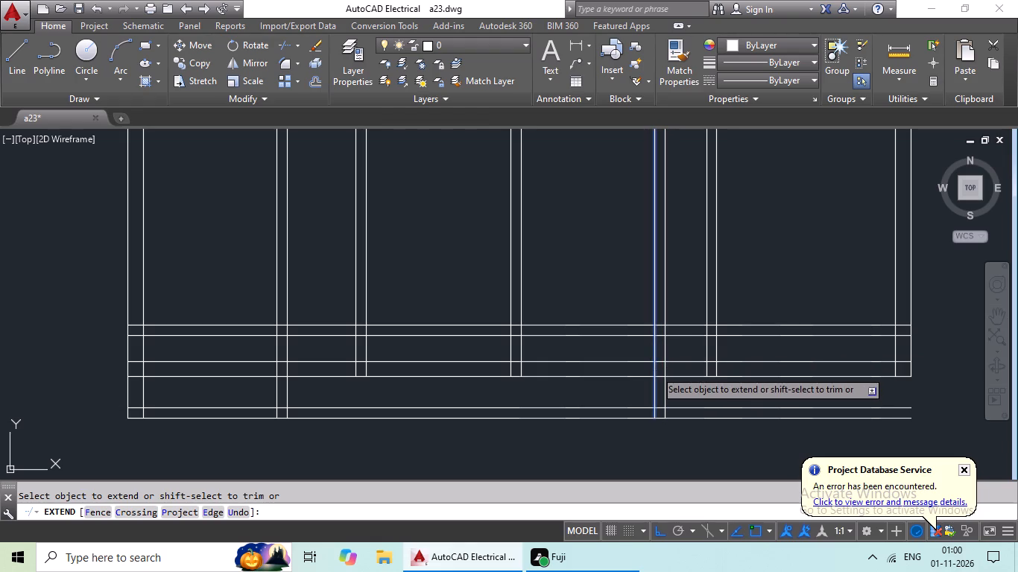
left_click(519, 364)
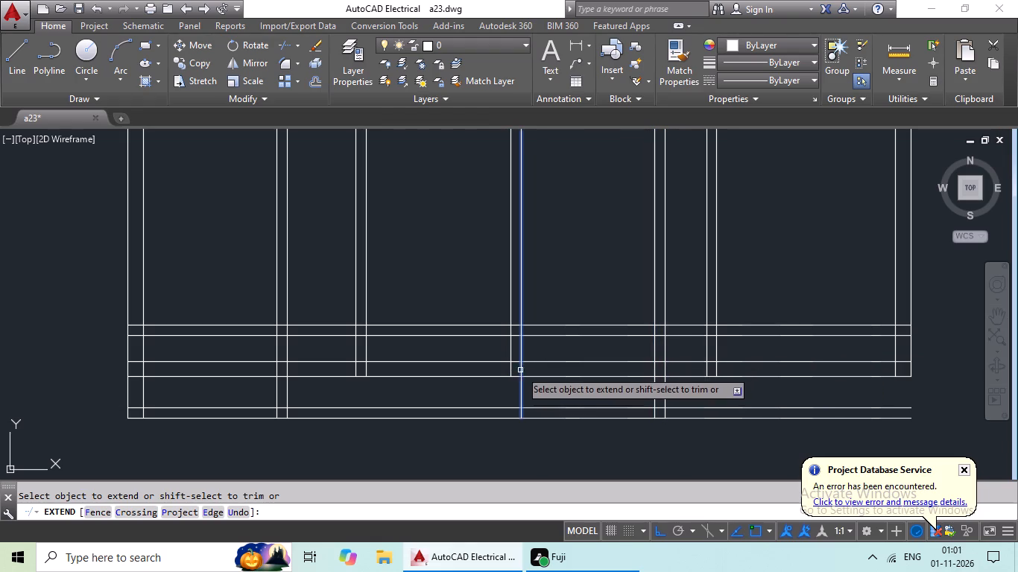
left_click(522, 379)
left_click(510, 362)
left_click(510, 374)
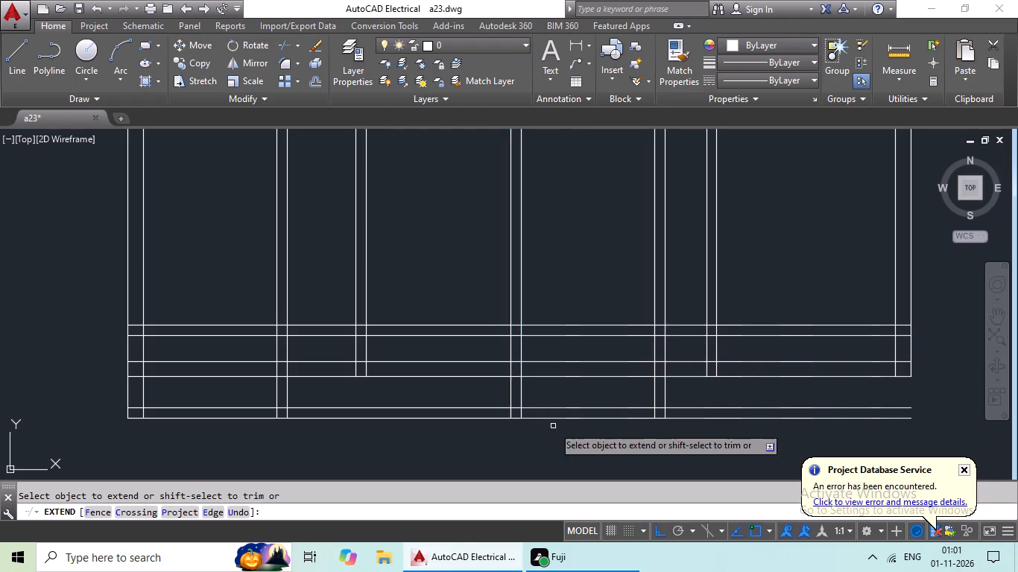
Trim the fourth interior vertical line pair above the upper horizontal wall pair at the second deck.
scroll(587, 419, "down", 1)
middle_click_drag(589, 416, 519, 416)
middle_click_drag(576, 423, 466, 438)
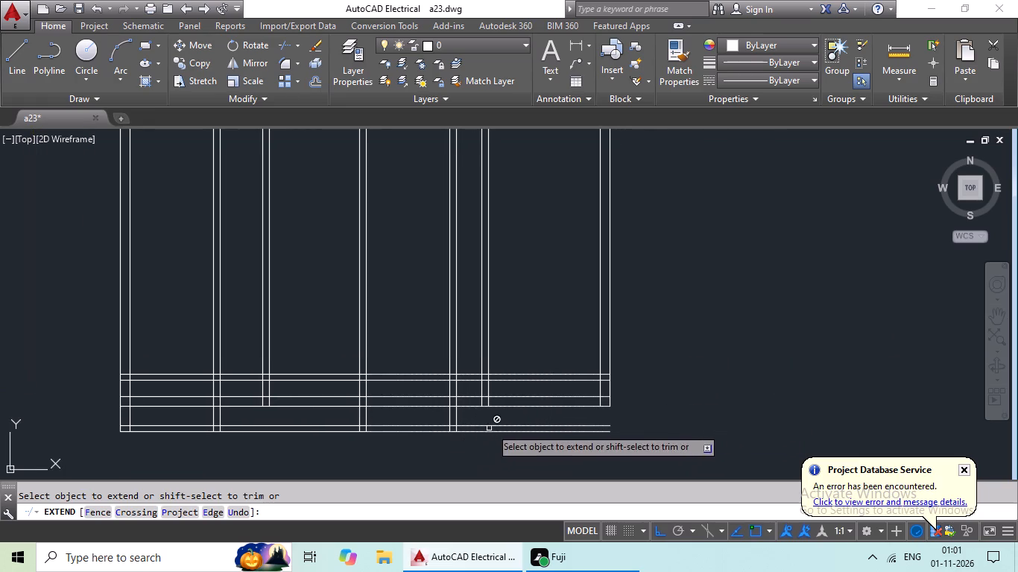
key("Escape")
key("Escape")
key("t")
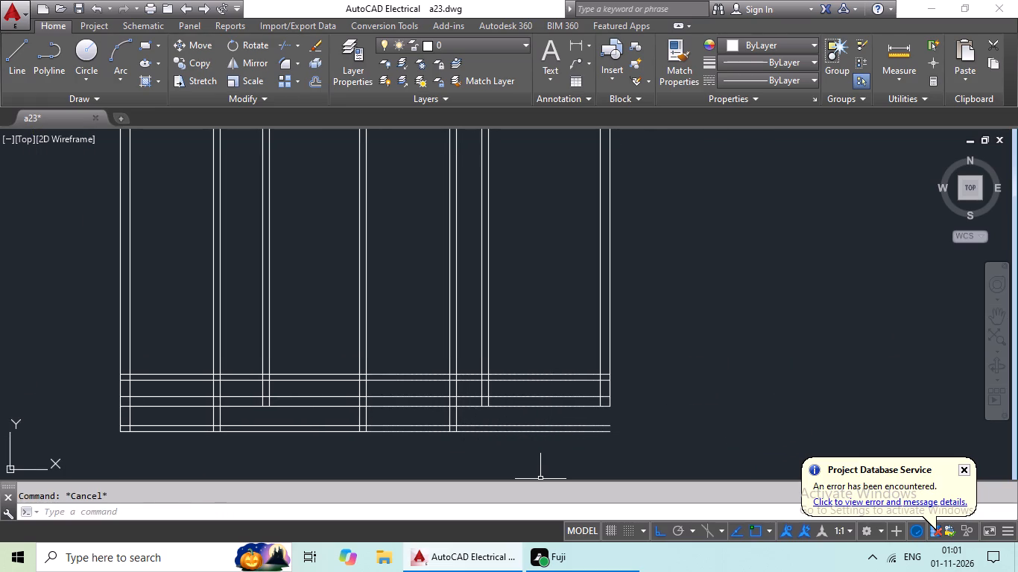
key("r")
key("space")
key("space")
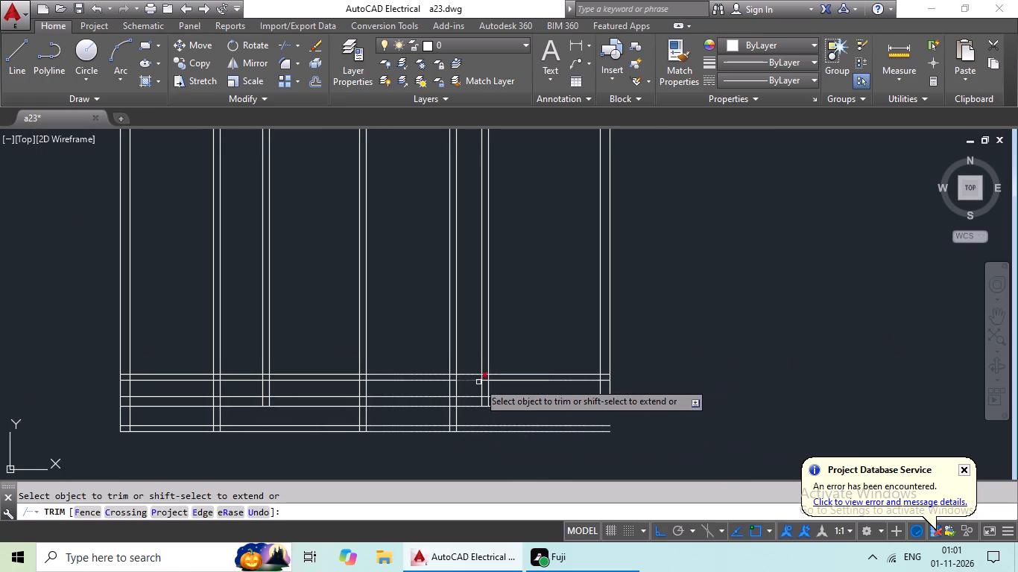
scroll(456, 342, "up", 2)
left_click_drag(474, 324, 357, 408)
left_click_drag(357, 408, 361, 398)
Trim the first interior vertical line pair above the upper horizontal wall pair at the first deck.
scroll(415, 353, "down", 2)
middle_click_drag(284, 331, 407, 356)
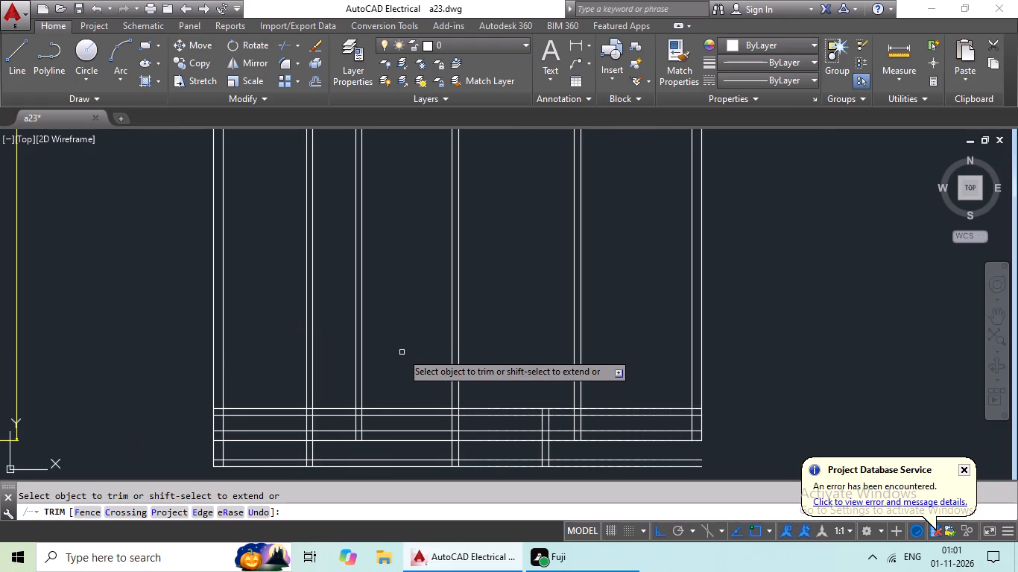
middle_click_drag(395, 356, 473, 317)
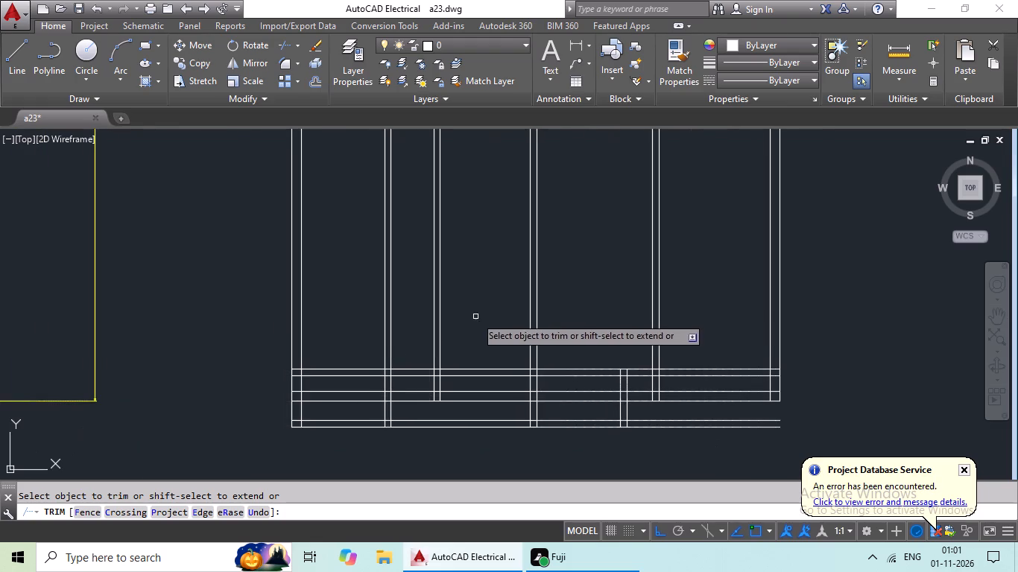
scroll(394, 325, "up", 2)
left_click_drag(417, 309, 330, 355)
left_click(330, 355)
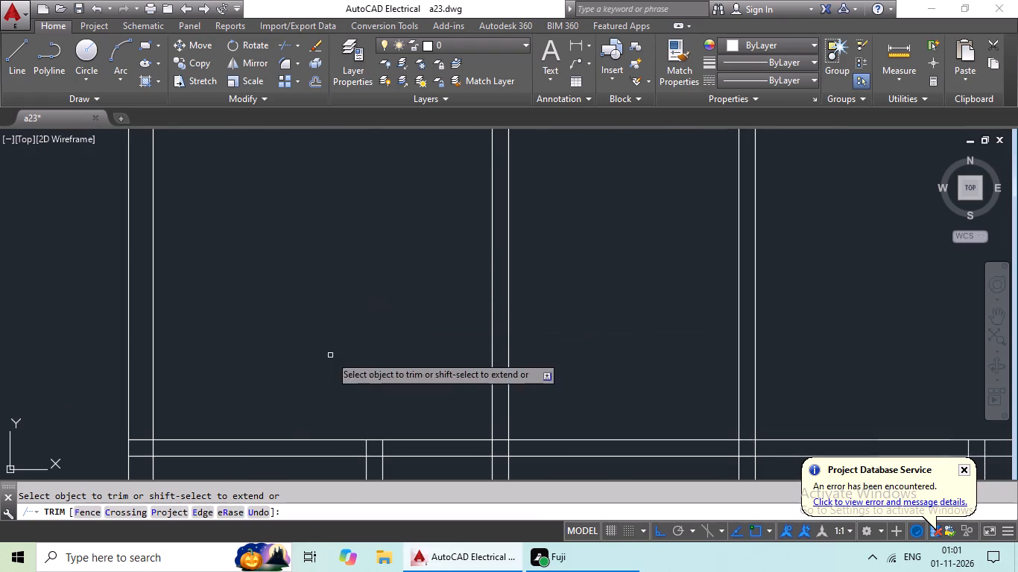
Trim the lowest pair of horizontal lines extending to the right of the second deck.
scroll(377, 320, "down", 3)
scroll(413, 404, "up", 2)
middle_click_drag(588, 398, 560, 410)
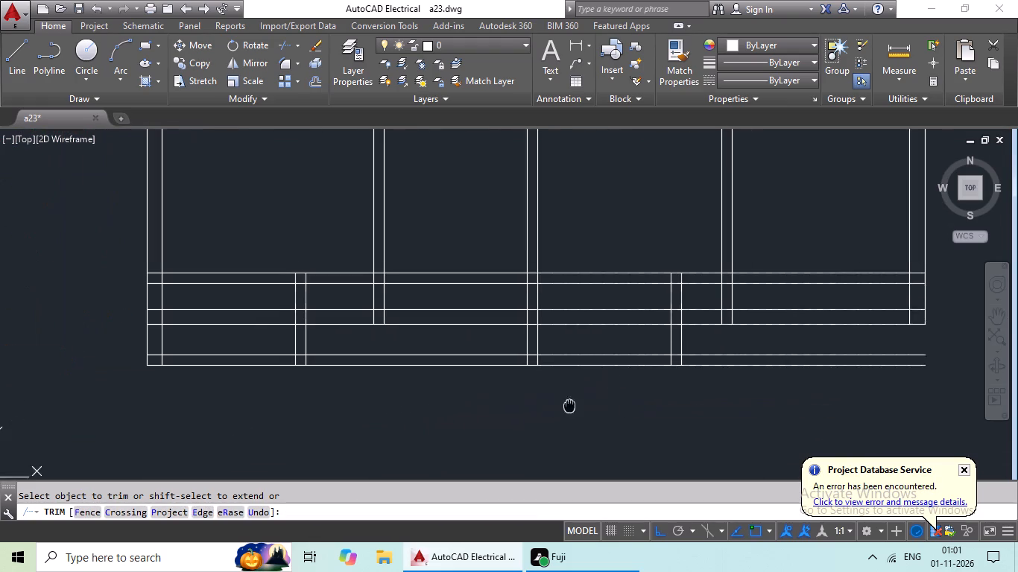
middle_click_drag(560, 410, 450, 434)
scroll(717, 394, "up", 2)
left_click_drag(704, 340, 602, 432)
left_click_drag(600, 428, 609, 422)
Trim the lowest pair of horizontal lines between the first and second decks.
scroll(698, 380, "down", 2)
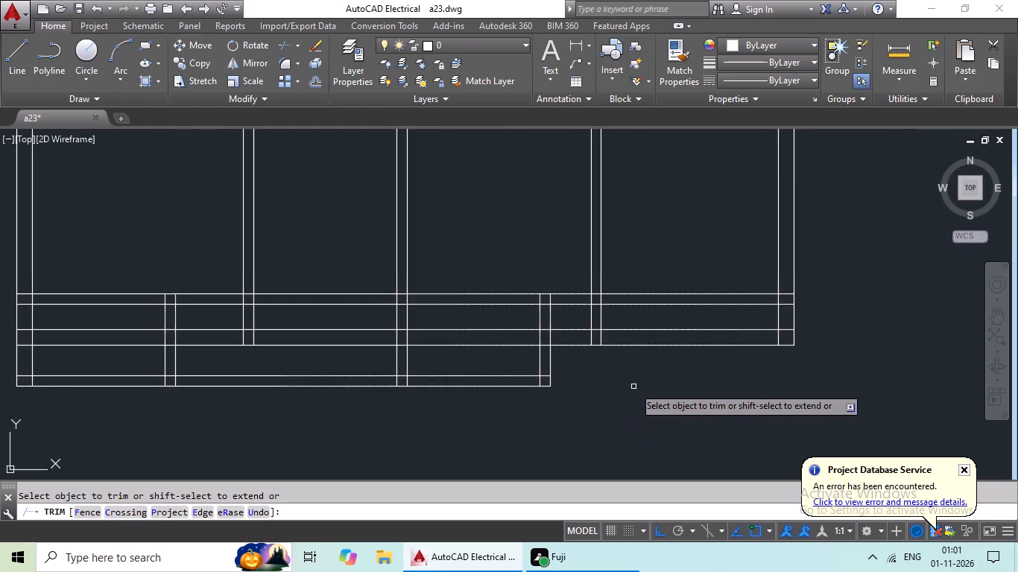
middle_click_drag(632, 387, 751, 391)
middle_click_drag(501, 402, 571, 402)
scroll(529, 367, "up", 1)
left_click_drag(531, 361, 454, 439)
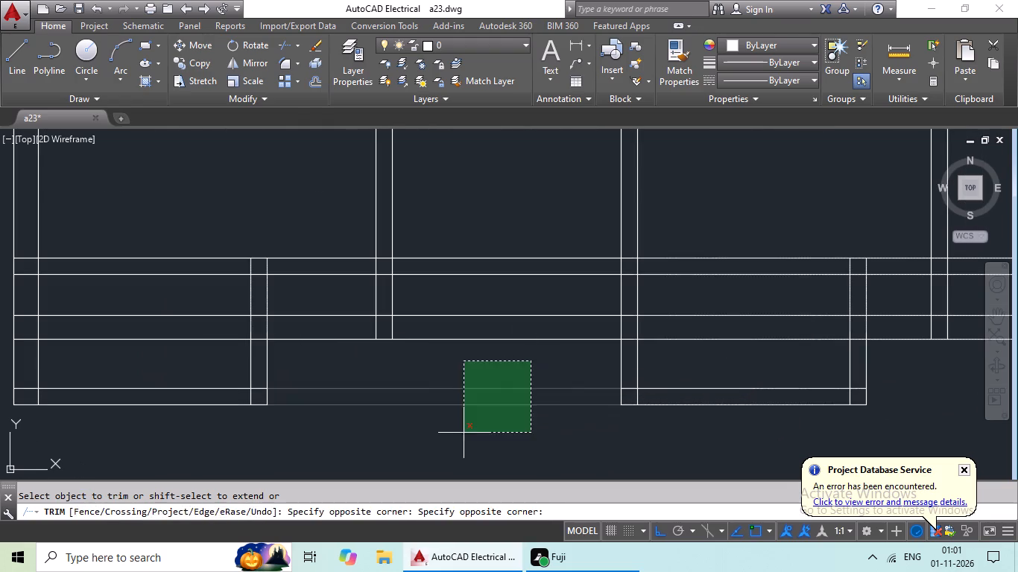
left_click_drag(454, 439, 449, 440)
left_click(448, 430)
Trim the upper horizontal wall pair between the two decks, on both sides of the second interior vertical pair.
scroll(482, 412, "down", 1)
middle_click_drag(482, 411, 640, 461)
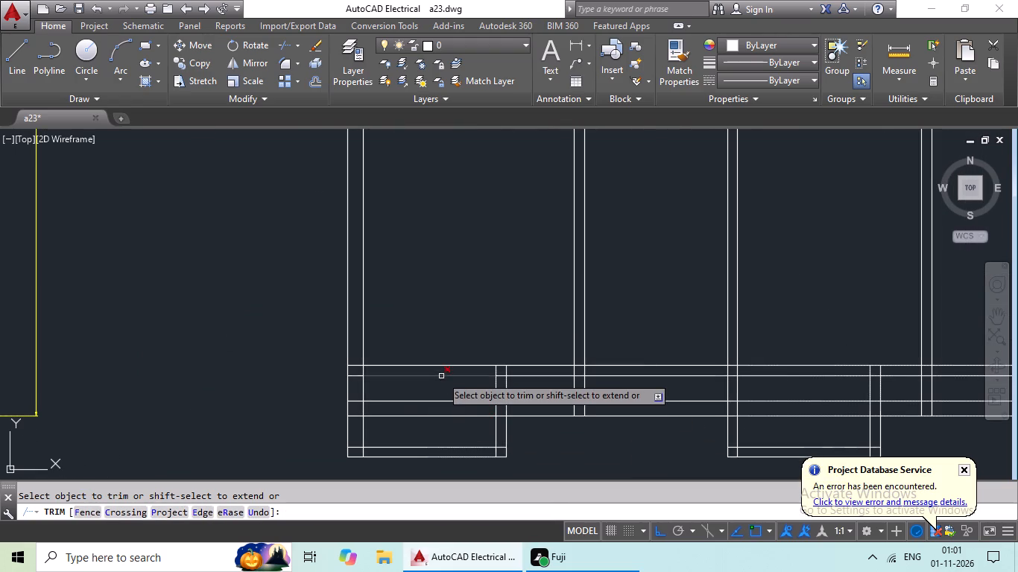
scroll(441, 376, "up", 1)
scroll(625, 363, "up", 2)
left_click_drag(647, 309, 575, 414)
left_click(575, 407)
scroll(590, 376, "down", 3)
middle_click_drag(578, 379, 499, 381)
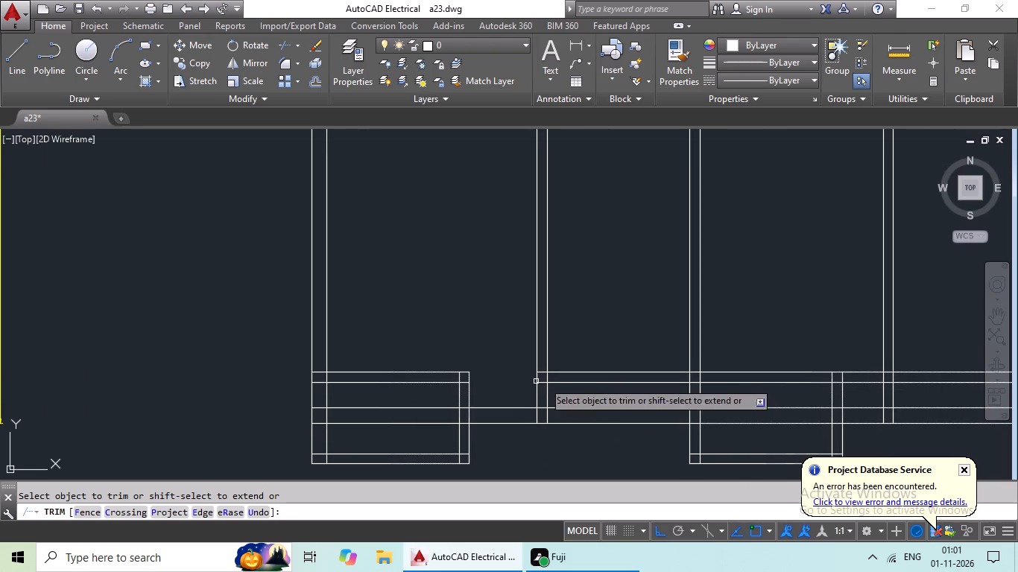
middle_click_drag(638, 378, 486, 373)
scroll(499, 375, "up", 2)
left_click_drag(506, 345, 433, 430)
left_click_drag(436, 422, 443, 416)
Trim the upper horizontal wall pair between the second deck and the fifth interior vertical pair.
scroll(513, 388, "down", 2)
middle_click_drag(513, 388, 399, 395)
scroll(607, 393, "up", 2)
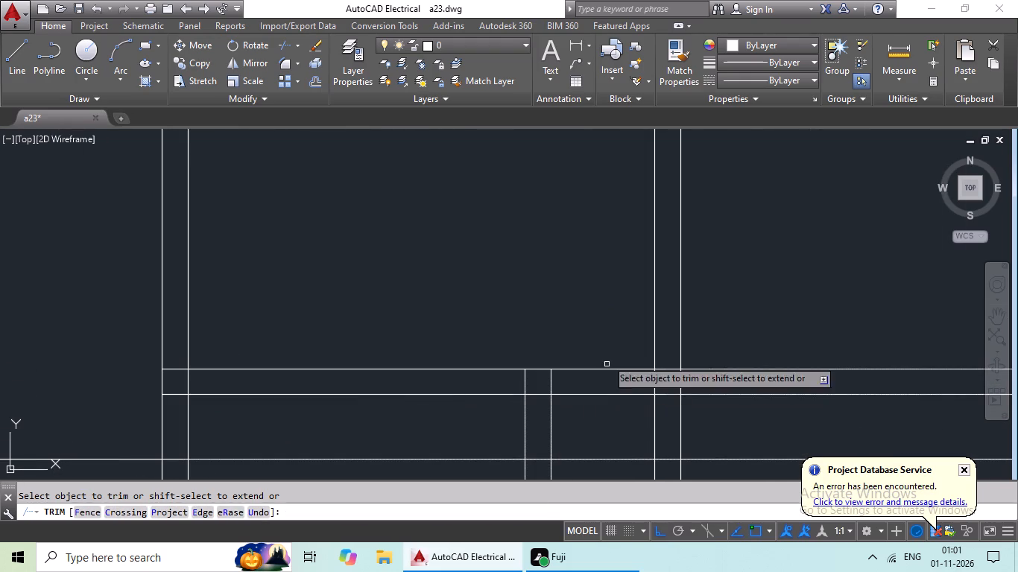
left_click_drag(609, 352, 598, 407)
left_click(597, 405)
Trim the bottom exterior wall's line pair where it crosses the inside of the first and second decks.
scroll(613, 374, "down", 2)
scroll(540, 337, "down", 2)
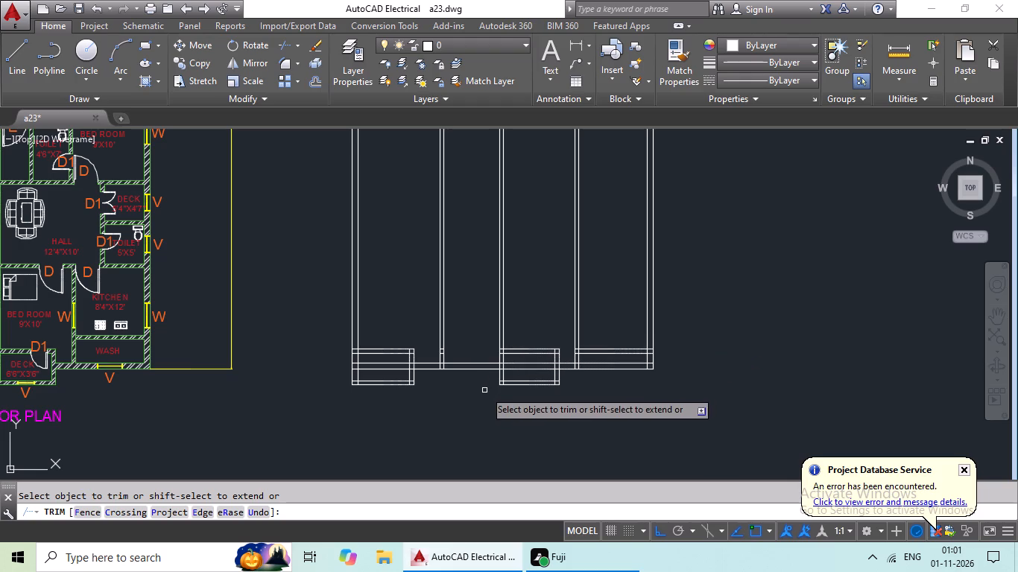
middle_click_drag(480, 393, 495, 372)
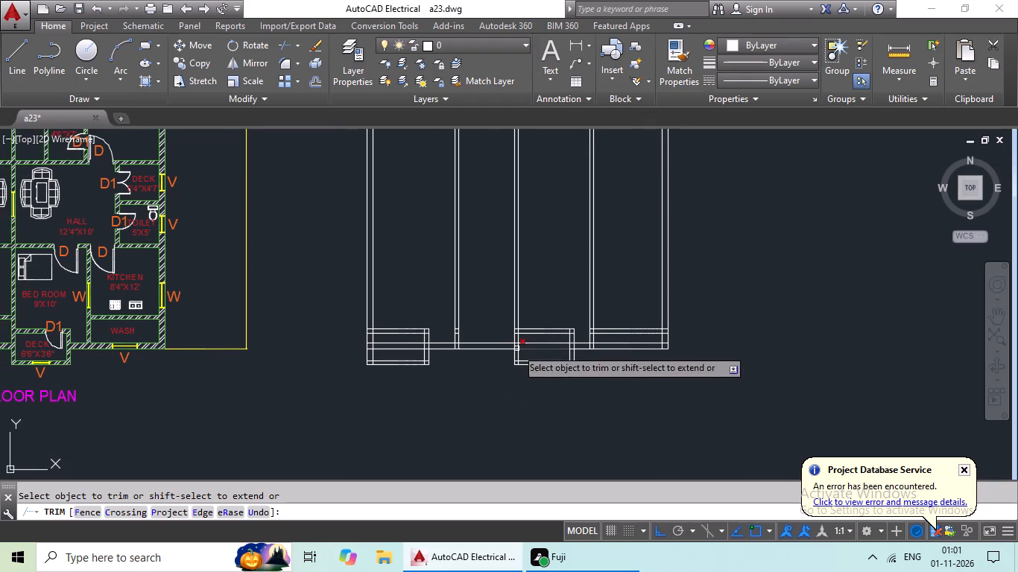
scroll(408, 349, "up", 4)
left_click_drag(417, 311, 335, 395)
left_click(339, 384)
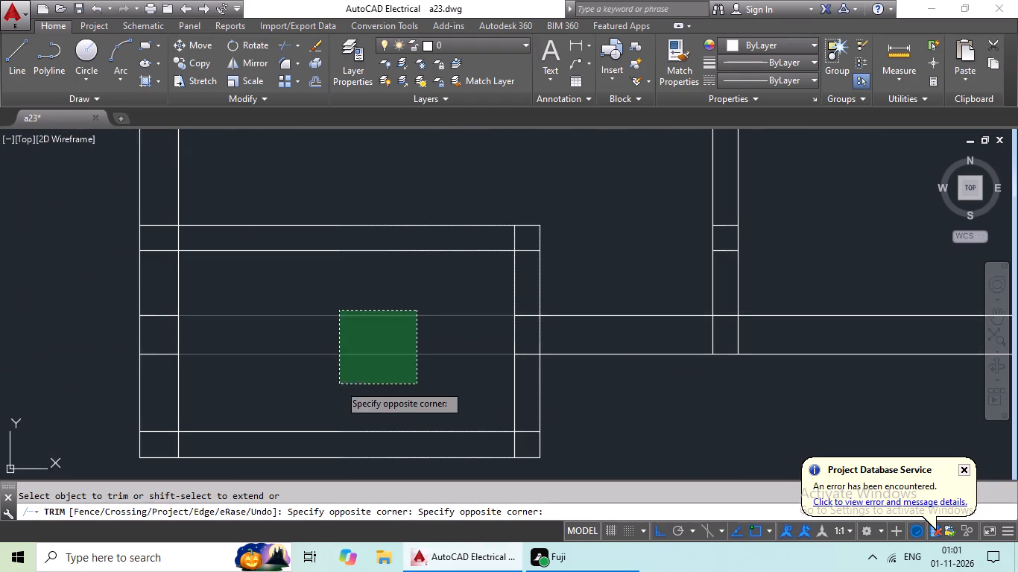
scroll(426, 348, "down", 3)
middle_click_drag(519, 378, 391, 413)
scroll(489, 371, "up", 3)
left_click_drag(546, 361, 525, 404)
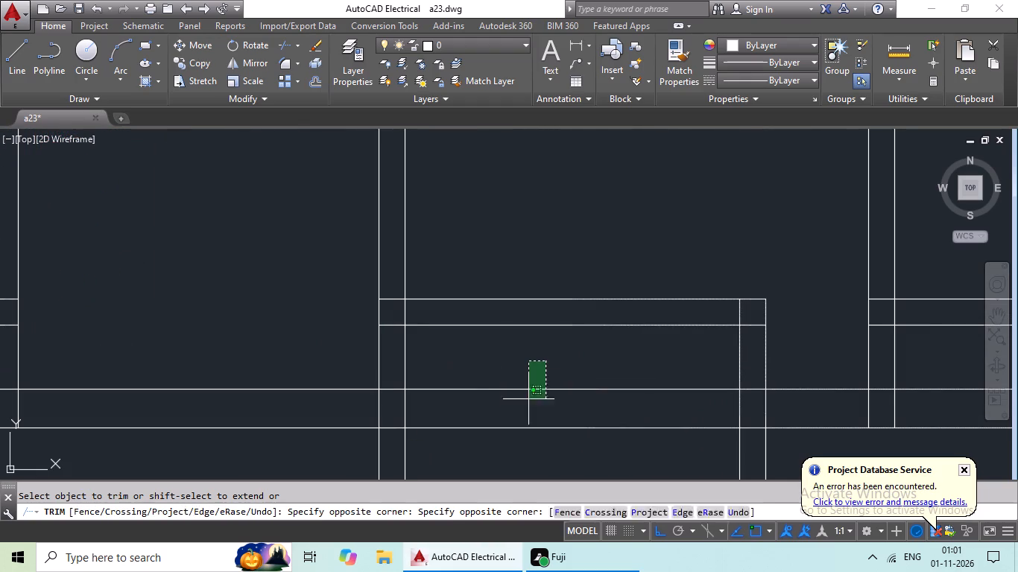
left_click_drag(525, 404, 481, 452)
left_click(482, 450)
Trim the upper horizontal wall pair between the fifth interior vertical pair and the right exterior wall.
scroll(557, 398, "down", 2)
middle_click_drag(557, 398, 428, 433)
scroll(660, 403, "up", 2)
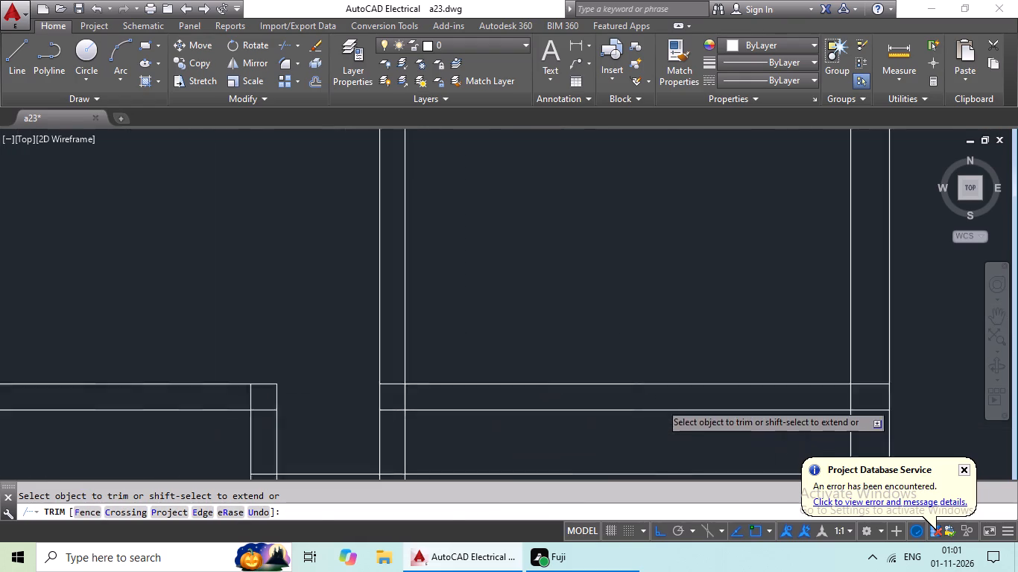
scroll(660, 403, "up", 1)
left_click_drag(687, 342, 530, 445)
left_click_drag(530, 445, 537, 439)
scroll(615, 385, "down", 4)
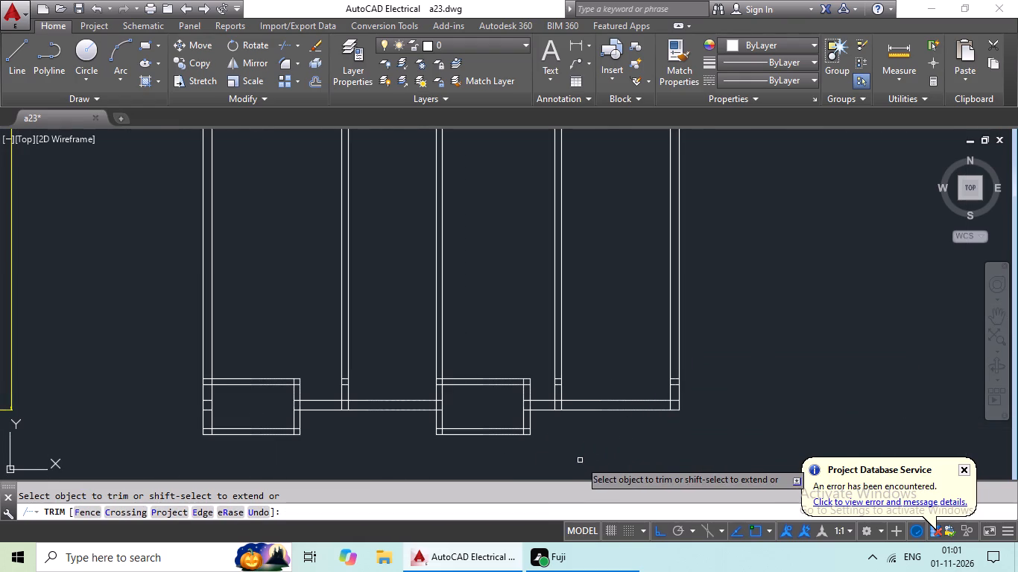
scroll(558, 387, "up", 3)
key("Escape")
key("Escape")
Erase the two short leftover lines inside the fifth interior vertical wall pair.
scroll(572, 376, "up", 4)
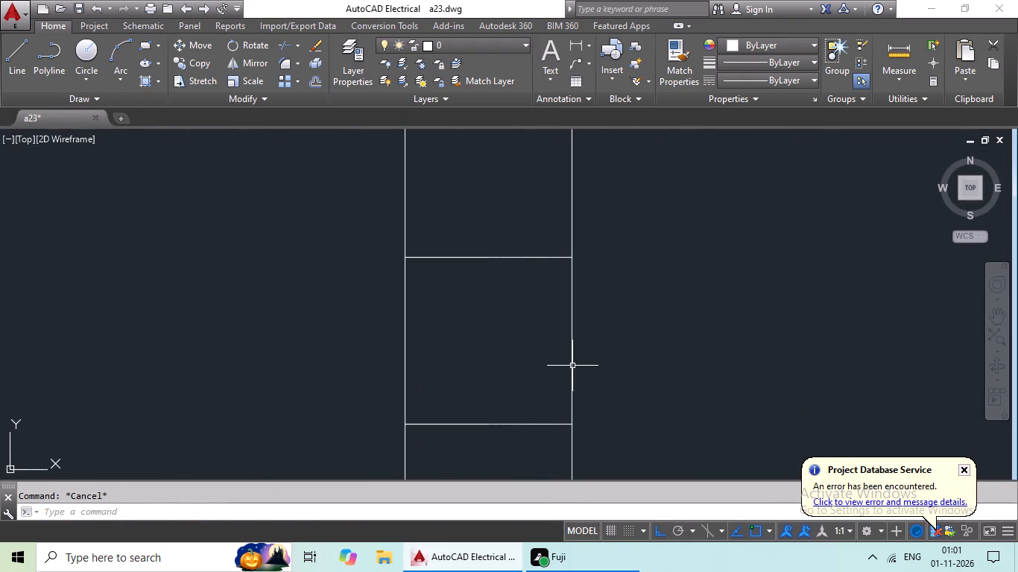
left_click_drag(529, 261, 467, 502)
left_click_drag(540, 253, 505, 358)
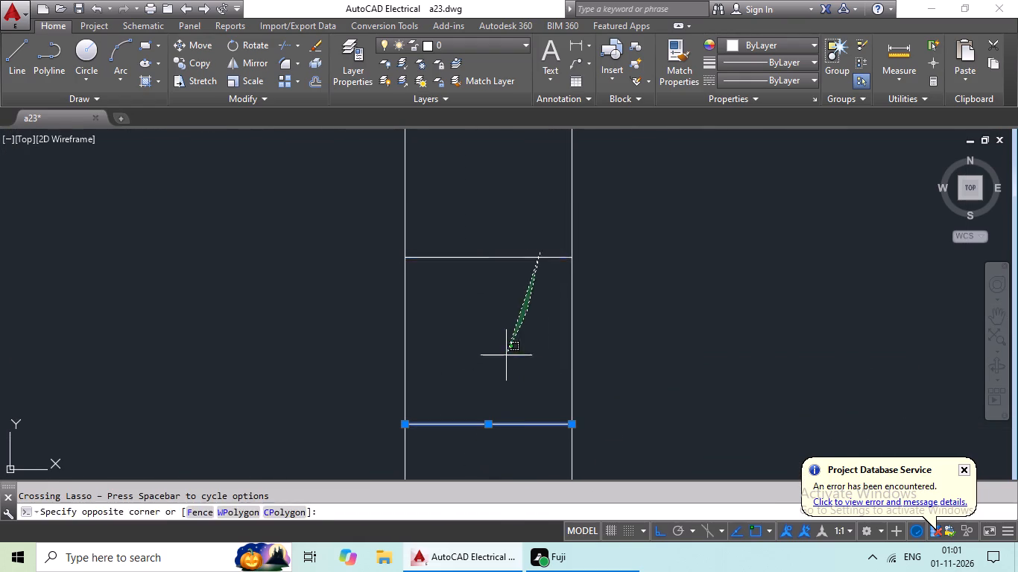
left_click_drag(505, 358, 505, 361)
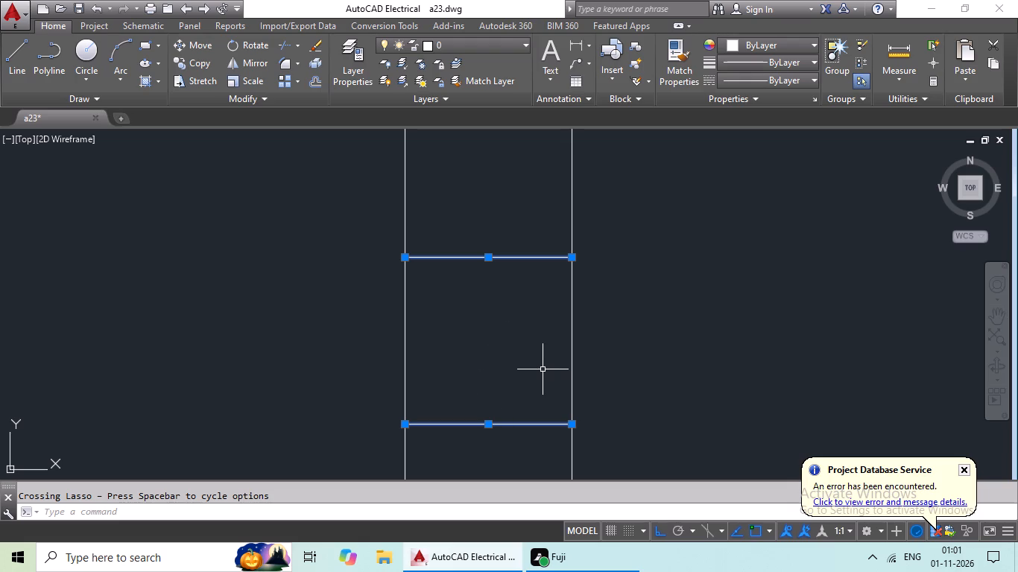
key("Delete")
Erase the two short leftover lines inside the right exterior wall.
scroll(631, 346, "down", 3)
middle_click_drag(737, 342, 493, 342)
scroll(495, 335, "down", 2)
middle_click_drag(564, 345, 446, 370)
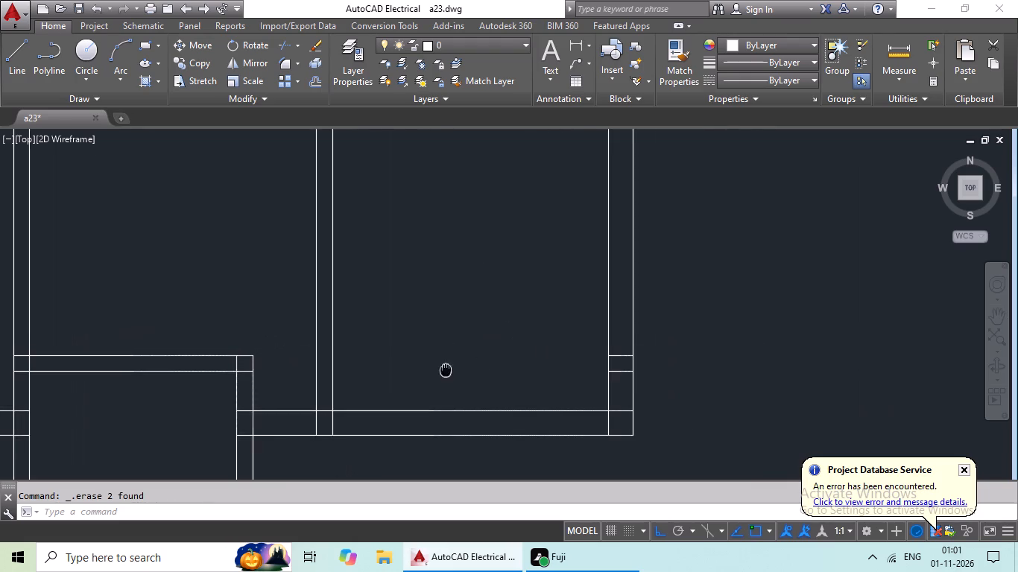
scroll(637, 369, "up", 3)
left_click_drag(587, 279, 547, 439)
left_click(547, 438)
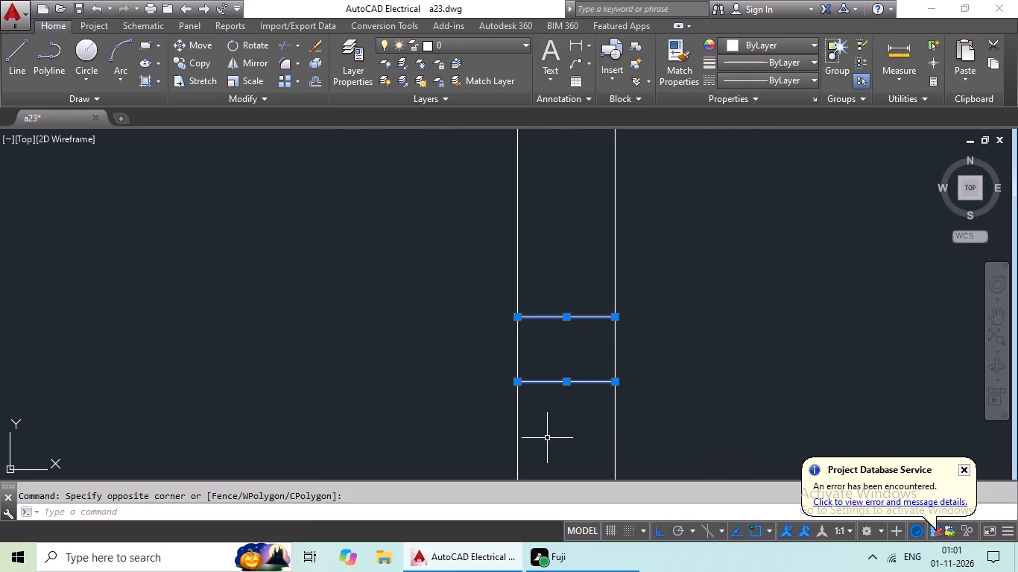
key("Delete")
Erase the two short leftover lines inside the second interior vertical wall pair.
scroll(559, 419, "down", 4)
middle_click_drag(428, 430, 647, 378)
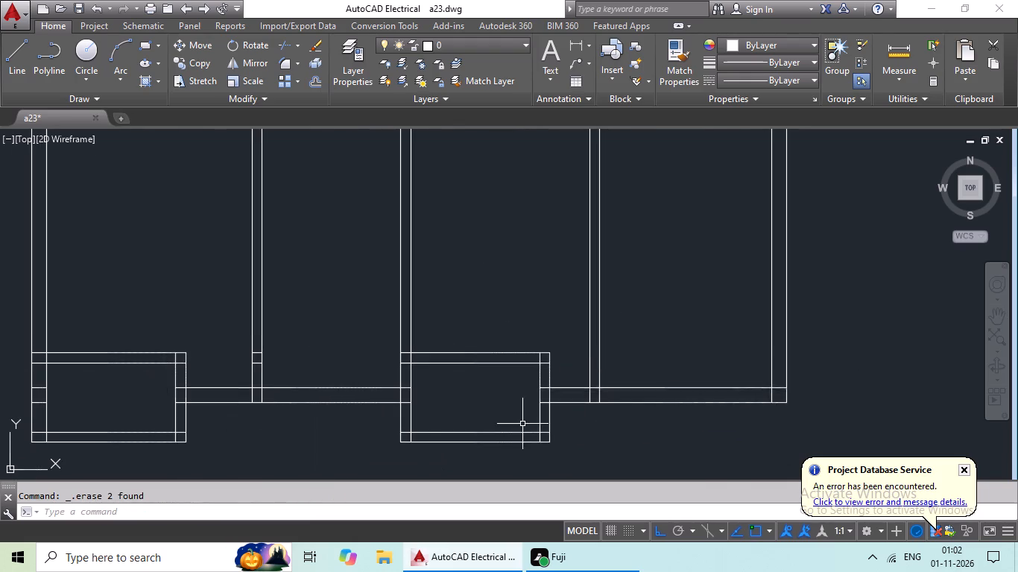
middle_click_drag(522, 424, 707, 414)
scroll(450, 334, "up", 3)
scroll(399, 404, "up", 2)
middle_click(399, 404)
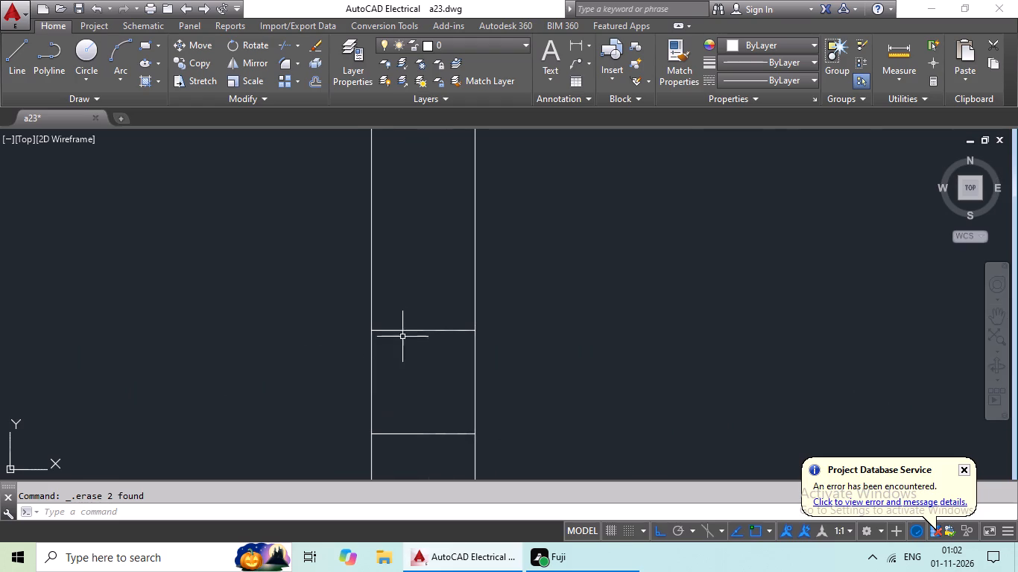
middle_click_drag(419, 299, 458, 236)
left_click_drag(482, 258, 440, 422)
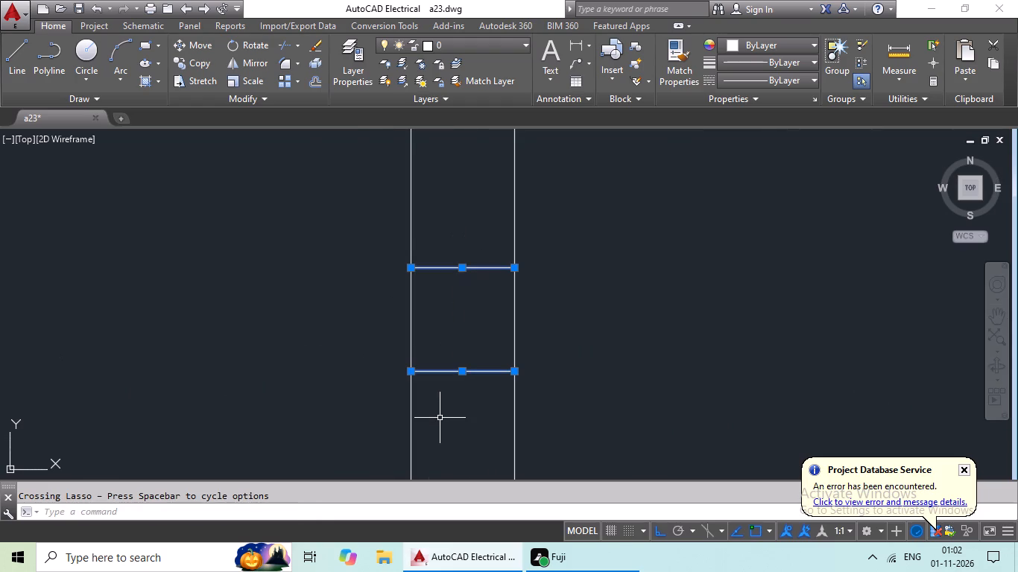
key("Delete")
Erase the two short leftover lines inside the left exterior wall at the first deck.
scroll(584, 383, "down", 3)
middle_click_drag(419, 420, 633, 352)
middle_click_drag(374, 409, 510, 358)
scroll(352, 366, "up", 3)
left_click_drag(341, 208, 297, 422)
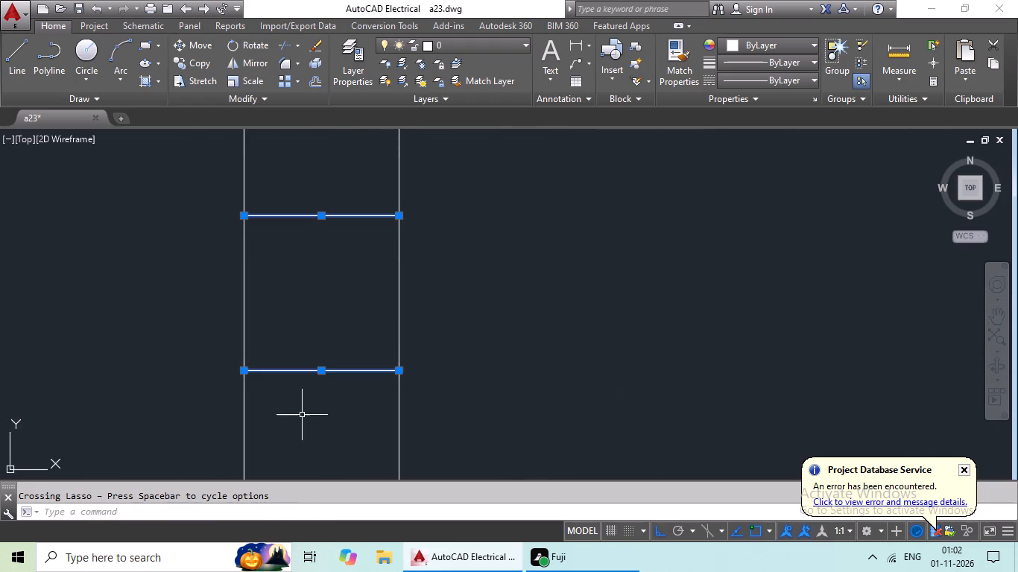
key("Delete")
Examine the cleaned-up deck and wall layout alongside the original floor plan.
scroll(477, 365, "down", 4)
middle_click_drag(528, 363, 375, 396)
scroll(440, 386, "down", 1)
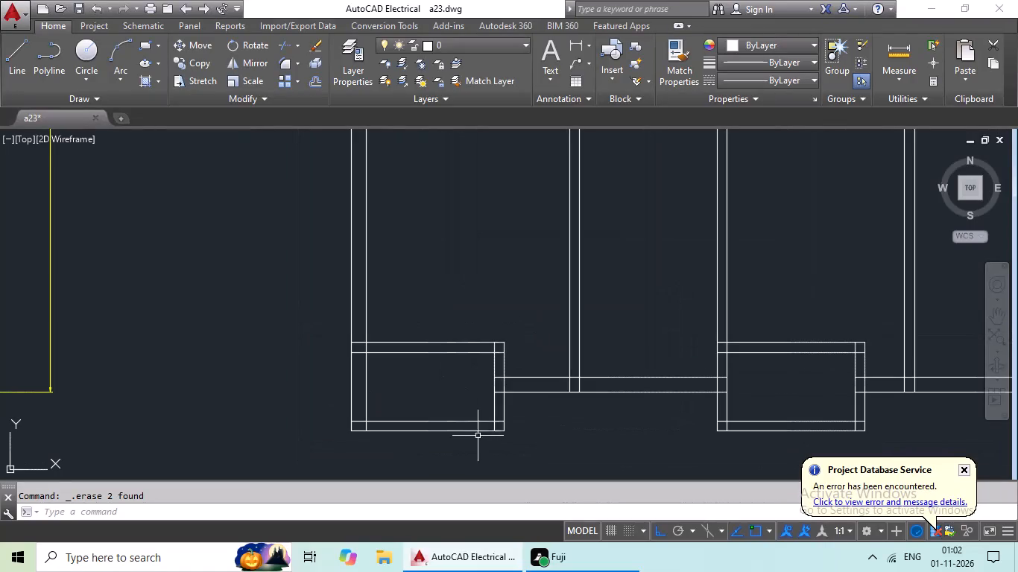
middle_click_drag(446, 453, 397, 460)
middle_click_drag(550, 428, 399, 467)
middle_click_drag(674, 344, 715, 337)
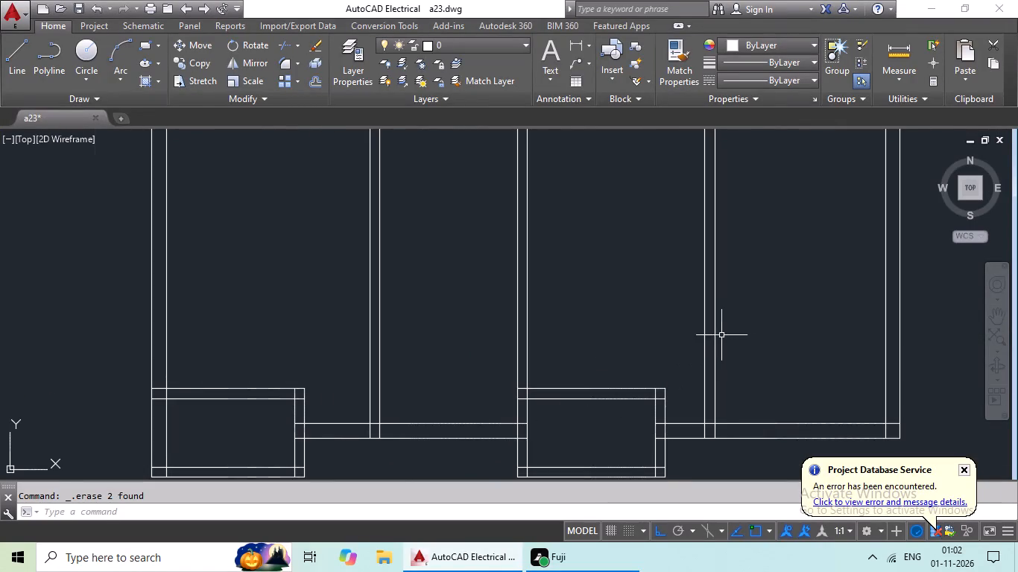
middle_click_drag(715, 337, 604, 359)
scroll(663, 332, "down", 1)
middle_click_drag(667, 328, 645, 352)
middle_click_drag(665, 337, 601, 444)
scroll(641, 340, "down", 2)
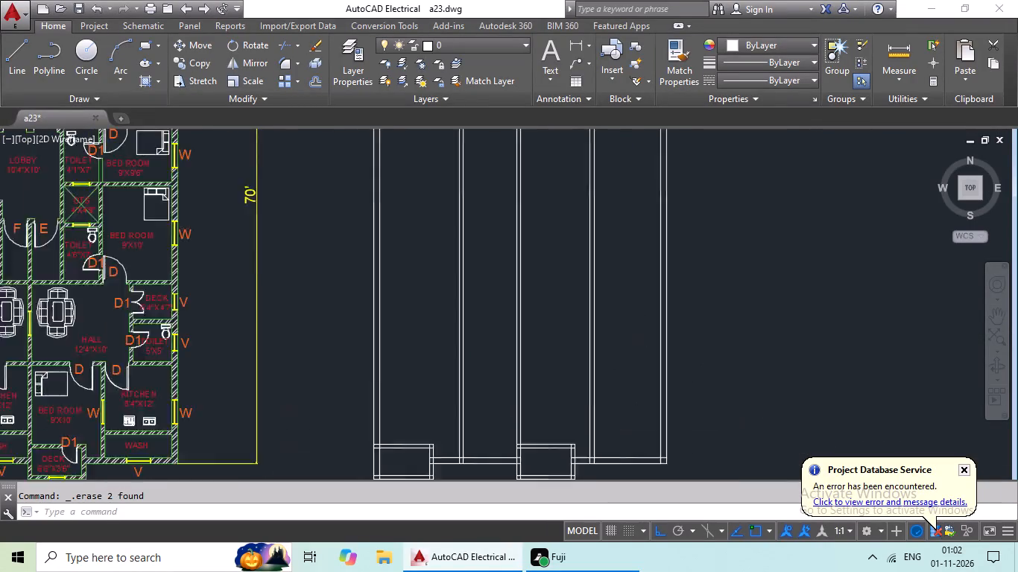
middle_click_drag(636, 332, 584, 423)
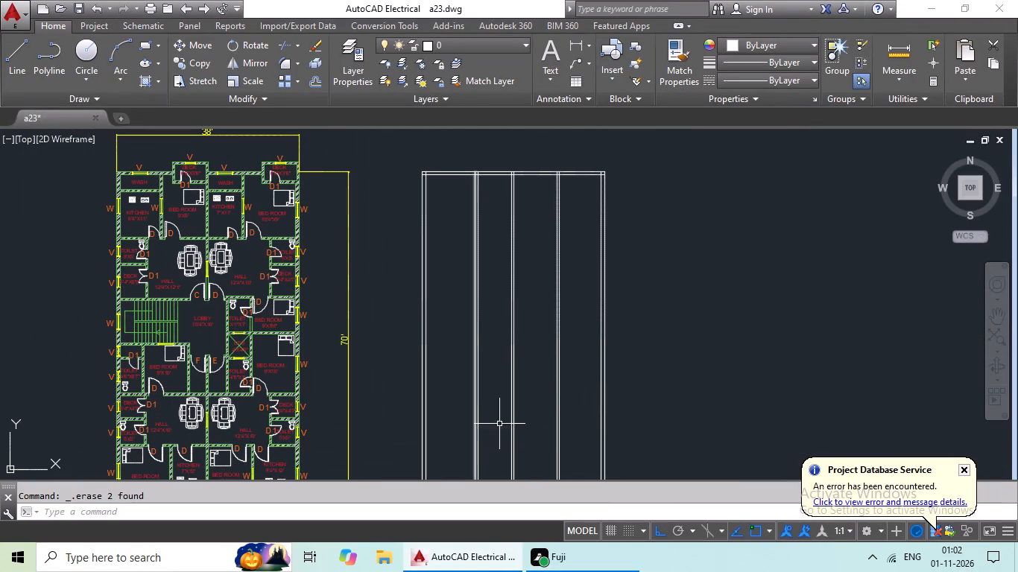
scroll(528, 401, "up", 3)
scroll(531, 398, "down", 3)
middle_click_drag(531, 419, 533, 255)
scroll(544, 297, "up", 1)
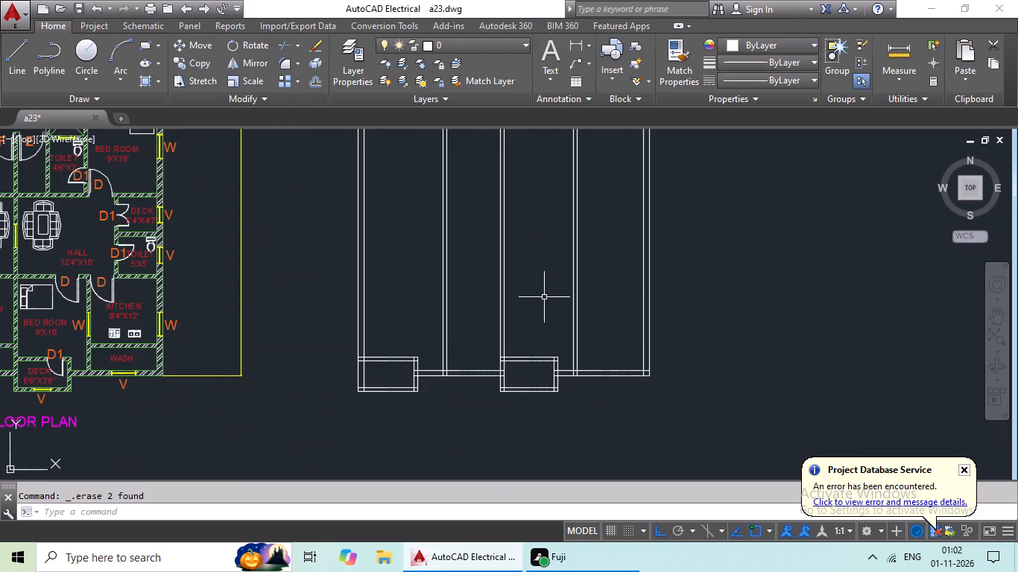
middle_click_drag(545, 297, 560, 276)
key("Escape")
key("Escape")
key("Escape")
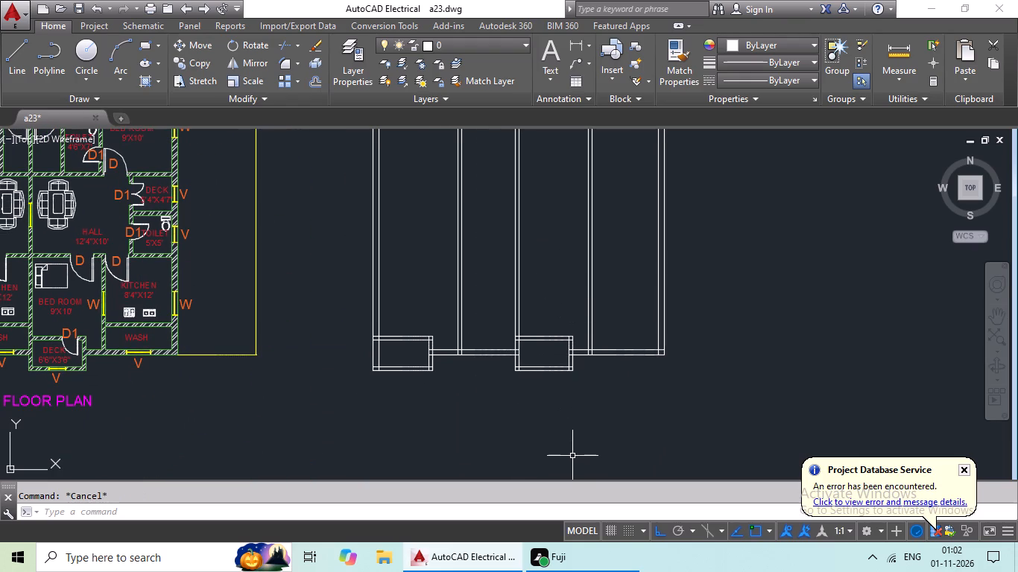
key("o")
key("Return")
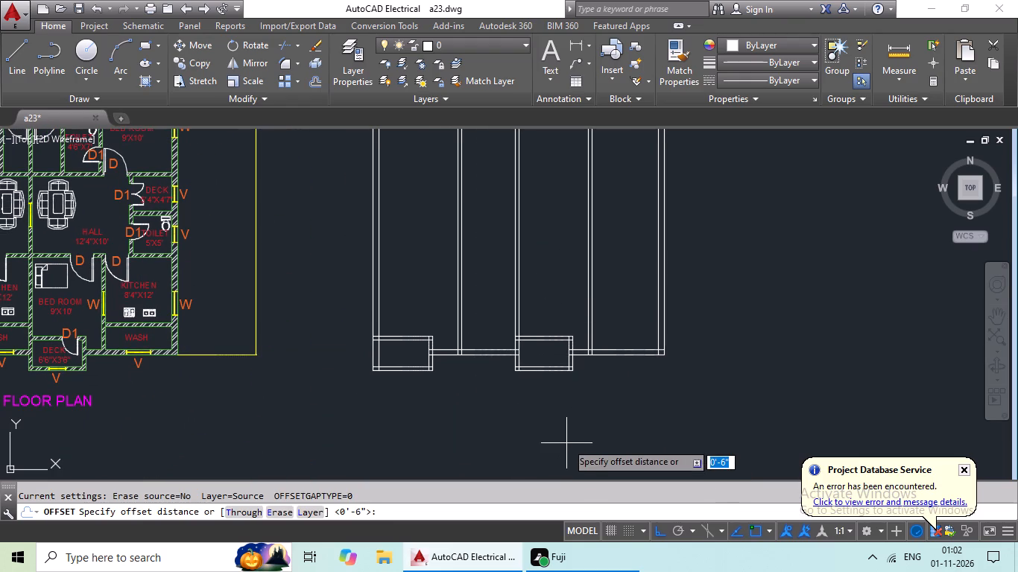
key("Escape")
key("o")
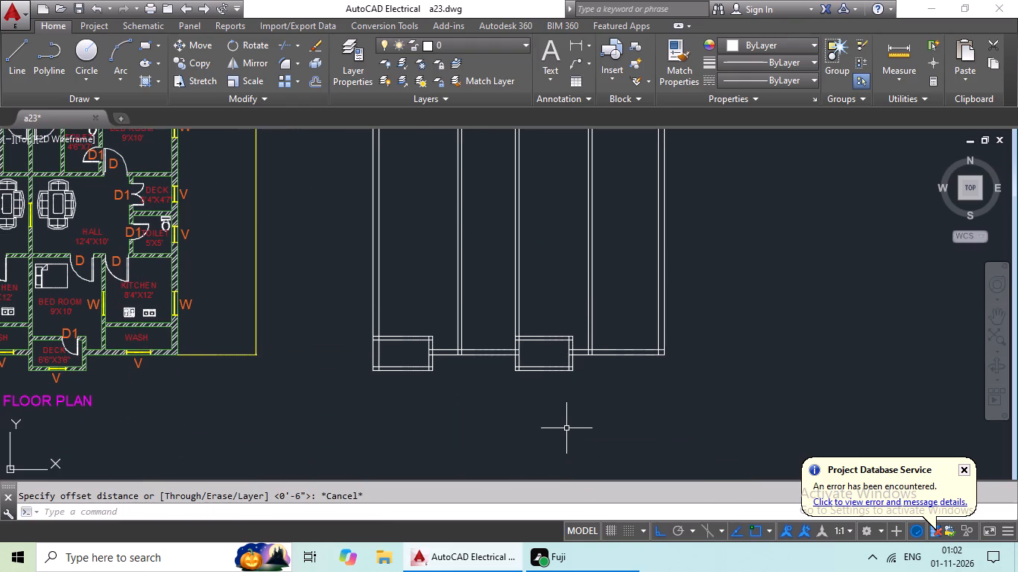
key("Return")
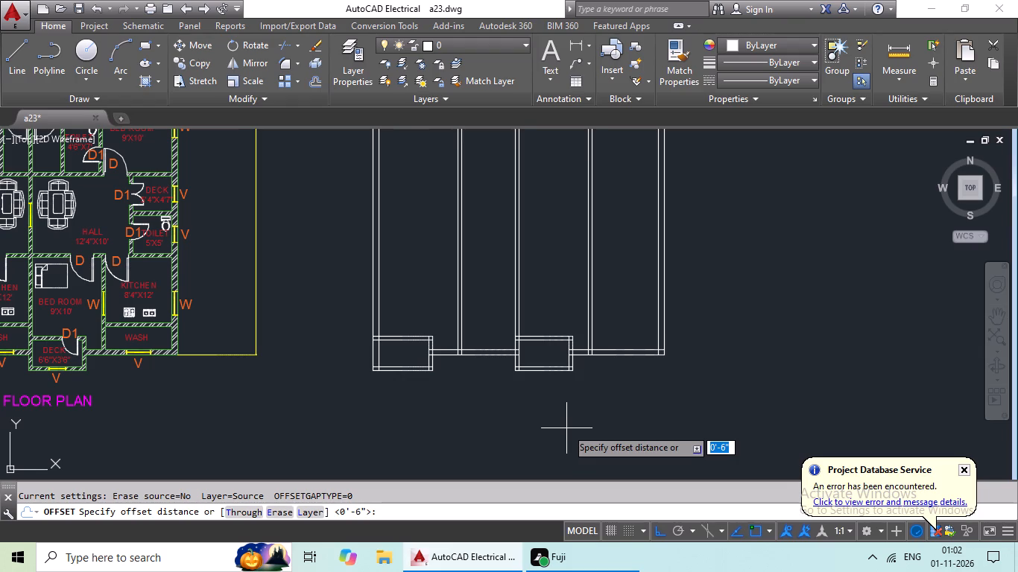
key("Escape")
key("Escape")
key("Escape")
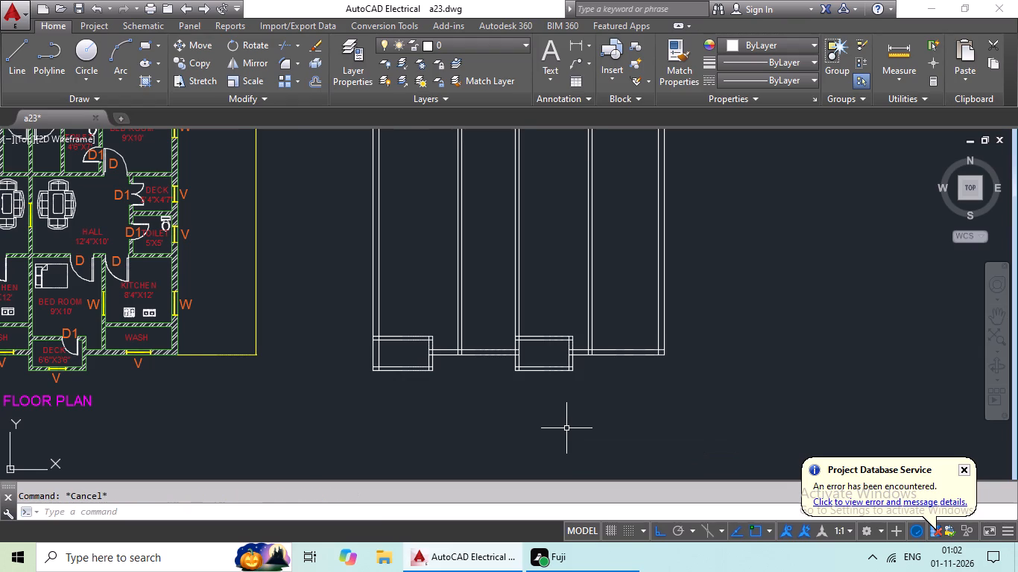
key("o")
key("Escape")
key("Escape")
Offset the bottom exterior wall's inner line between the second deck and the right exterior wall 12' upward.
key("o")
key("Return")
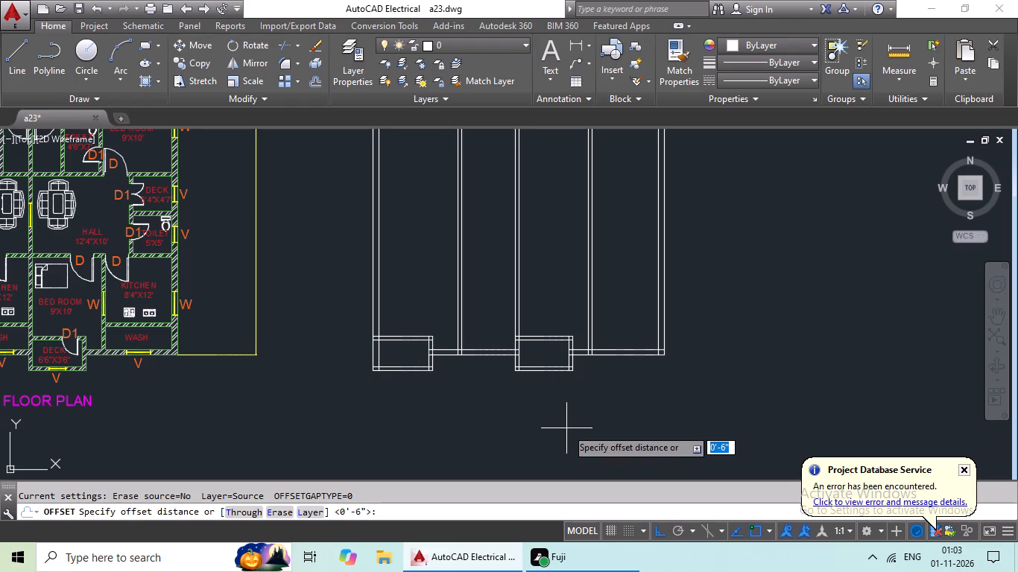
type("12'")
key("Return")
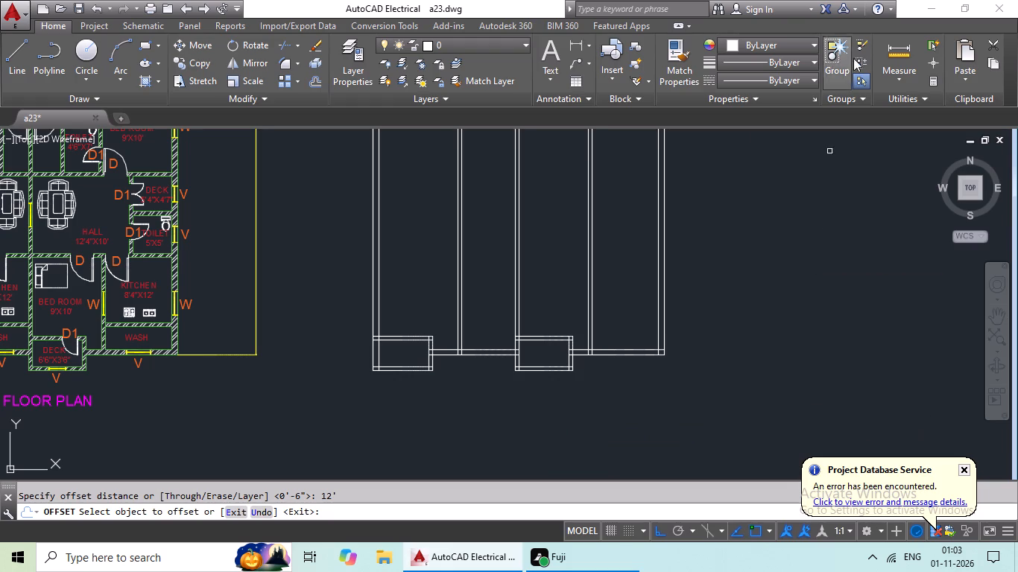
left_click_drag(613, 349, 622, 326)
left_click(636, 290)
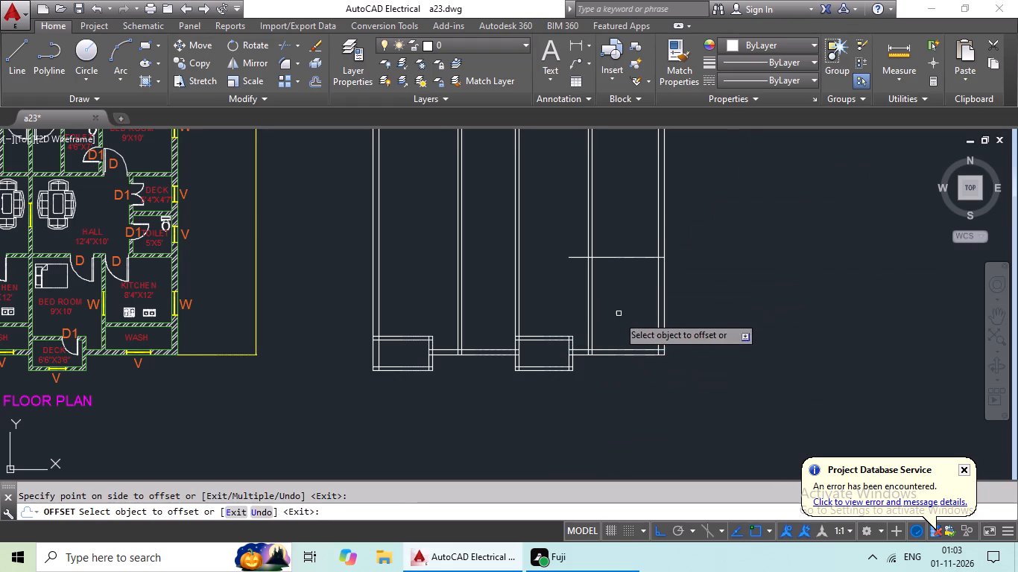
key("Escape")
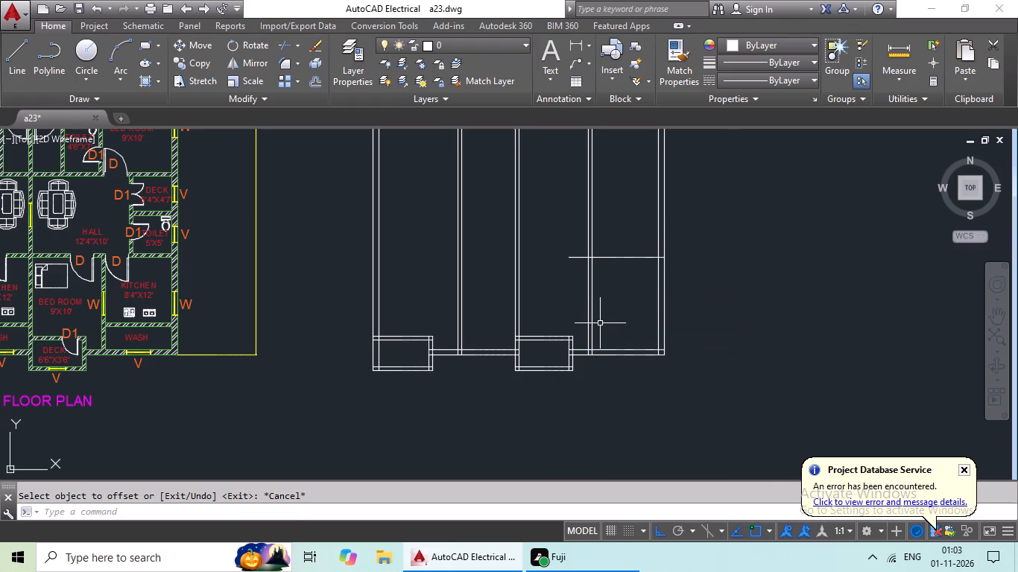
Extend the new horizontal line above the decks leftward across the interior walls to the left exterior wall's outer line.
key("Escape")
key("Escape")
key("e")
key("x")
key("space")
key("space")
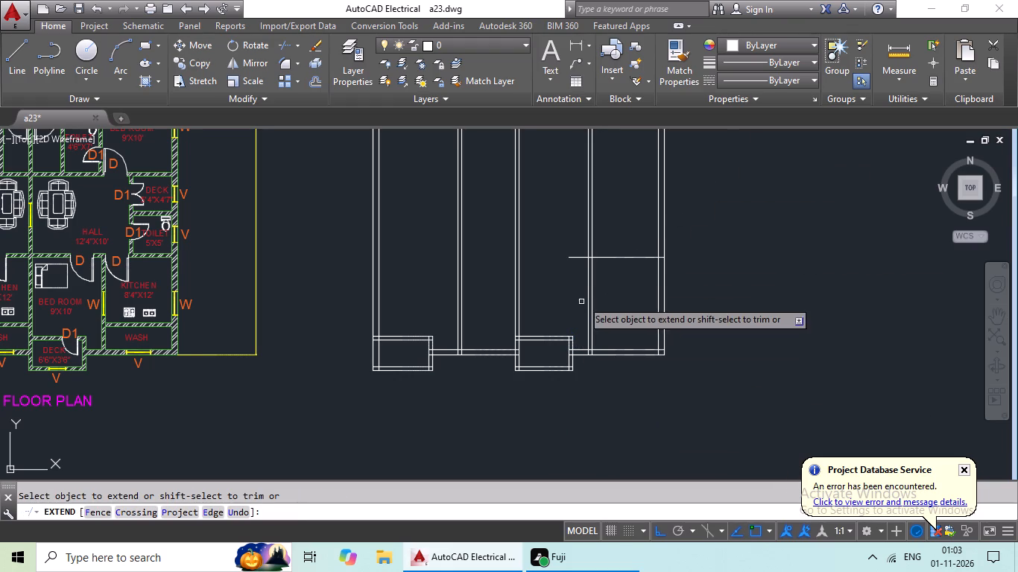
left_click(608, 257)
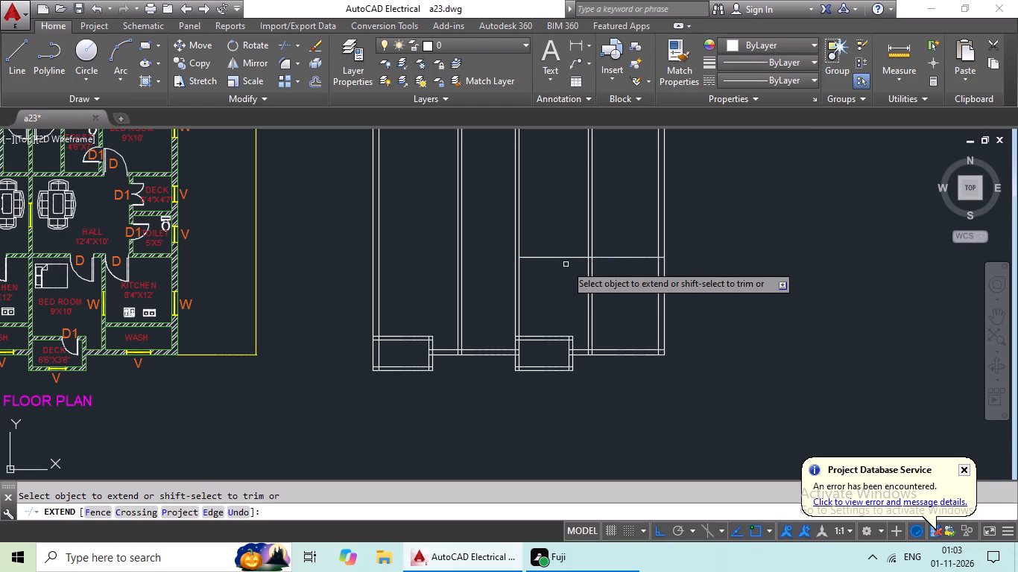
left_click(556, 256)
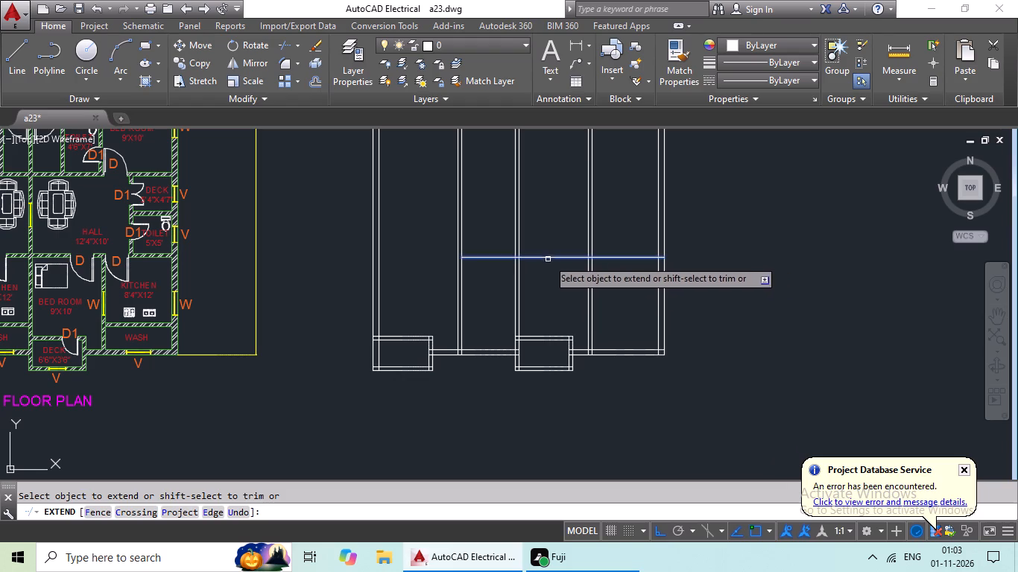
left_click_drag(548, 258, 535, 261)
left_click(488, 255)
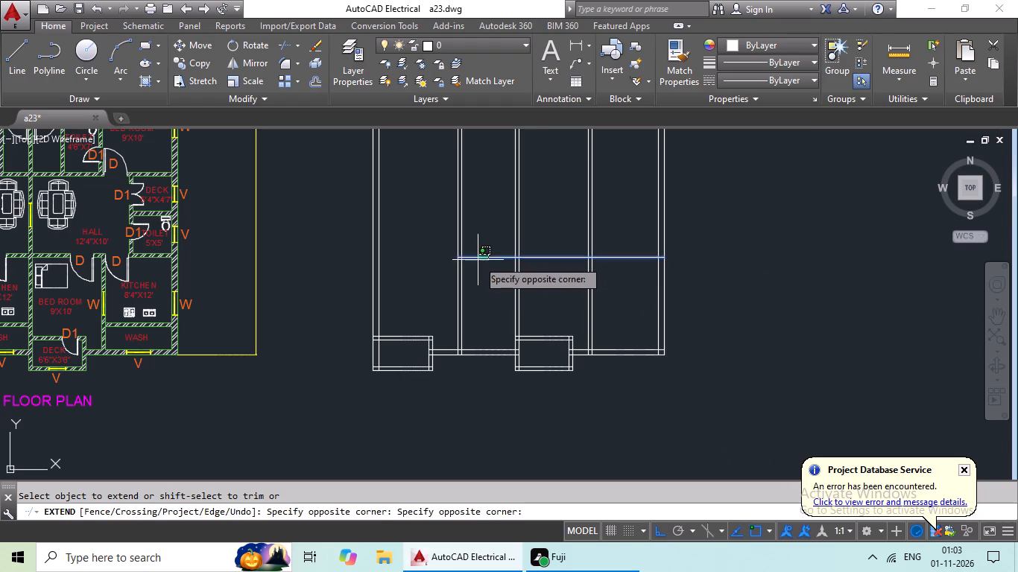
left_click(478, 260)
left_click(487, 259)
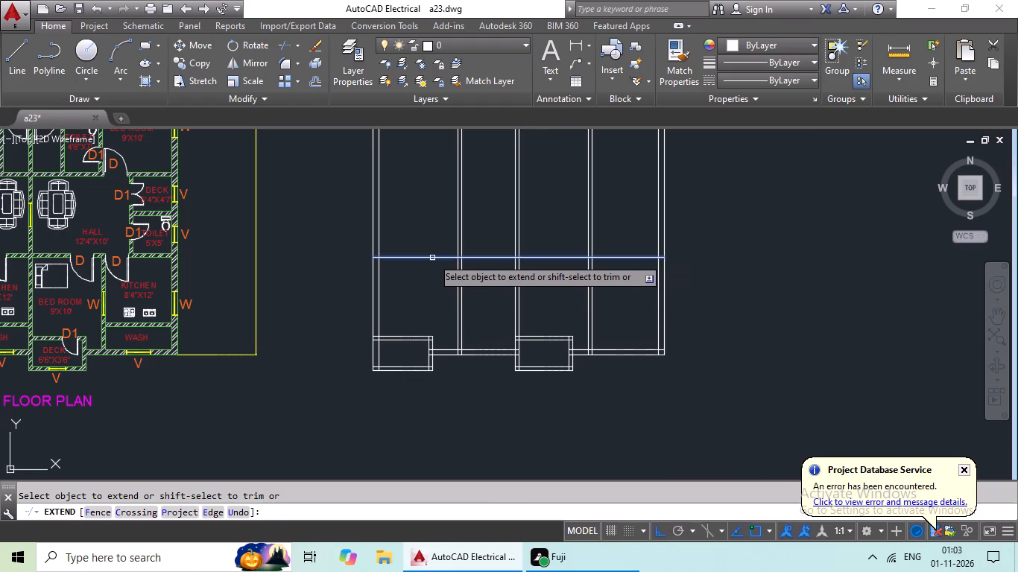
left_click(432, 258)
key("Escape")
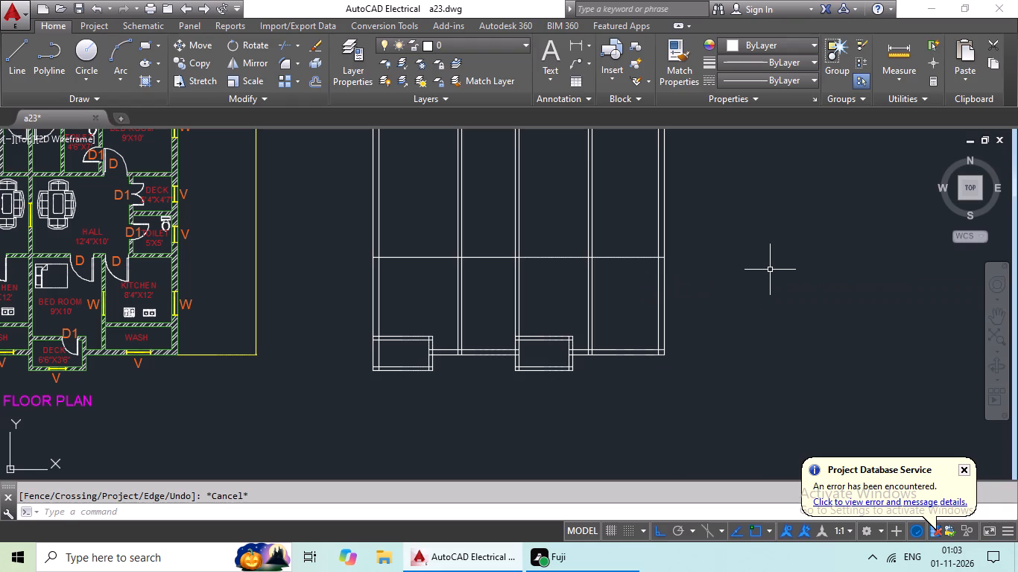
Offset the extended horizontal line 6" upward to form a full-width interior wall.
key("o")
key("Return")
type("6\"")
key("Return")
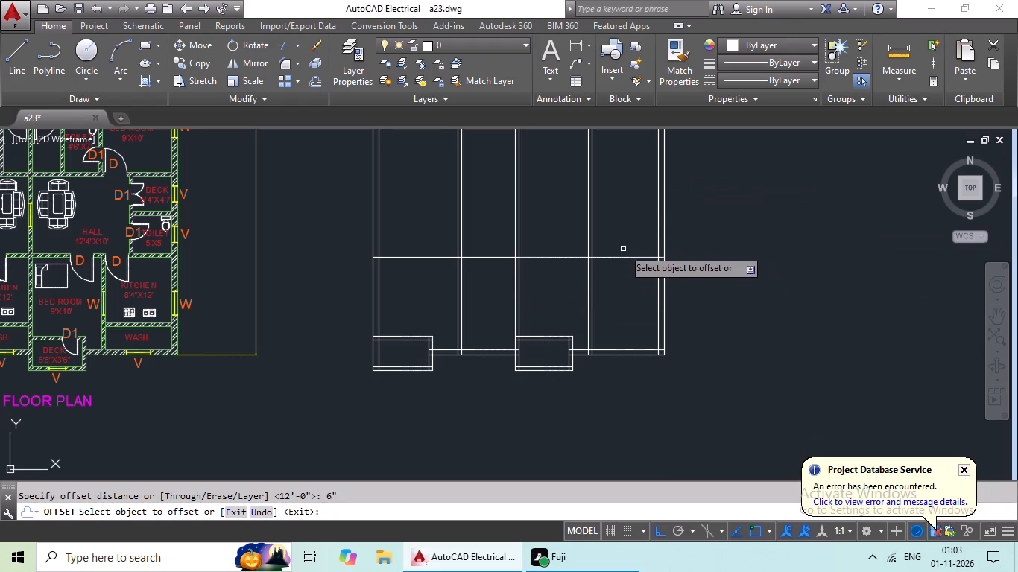
left_click_drag(620, 258, 630, 221)
left_click_drag(637, 191, 637, 199)
scroll(629, 272, "up", 2)
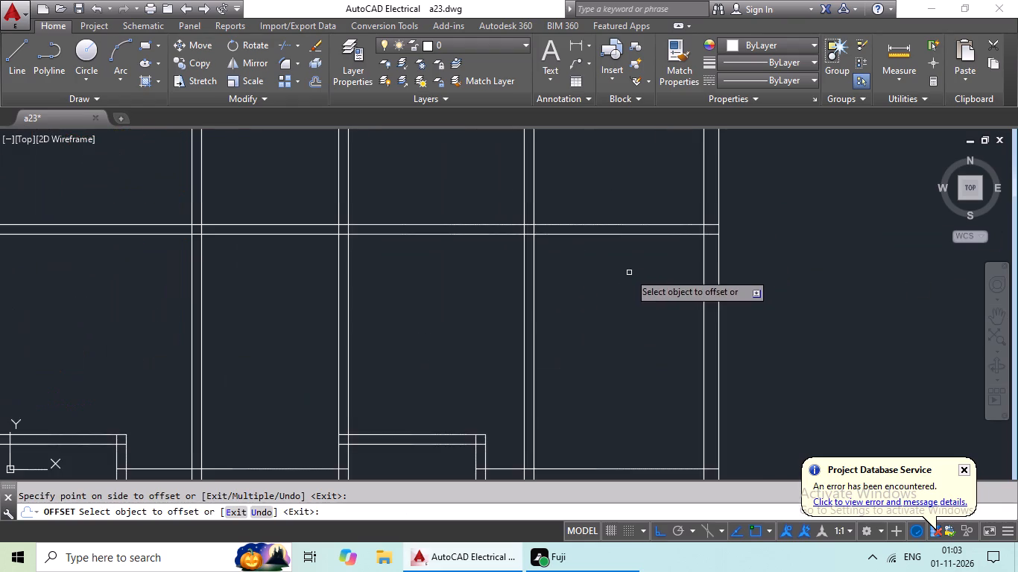
middle_click_drag(629, 273, 582, 367)
scroll(591, 252, "down", 2)
middle_click_drag(589, 229, 530, 315)
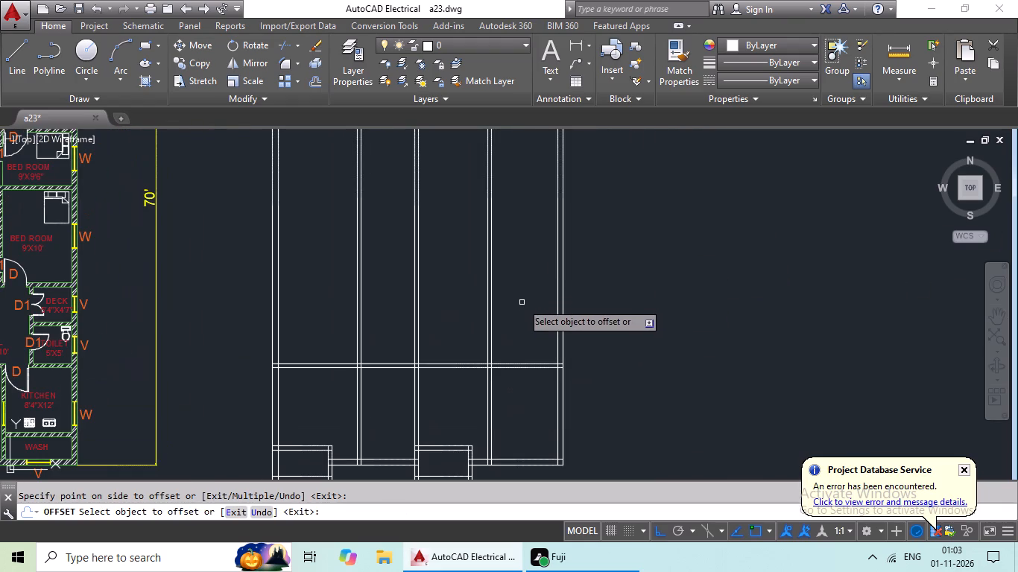
key("Escape")
key("Escape")
key("Escape")
key("Escape")
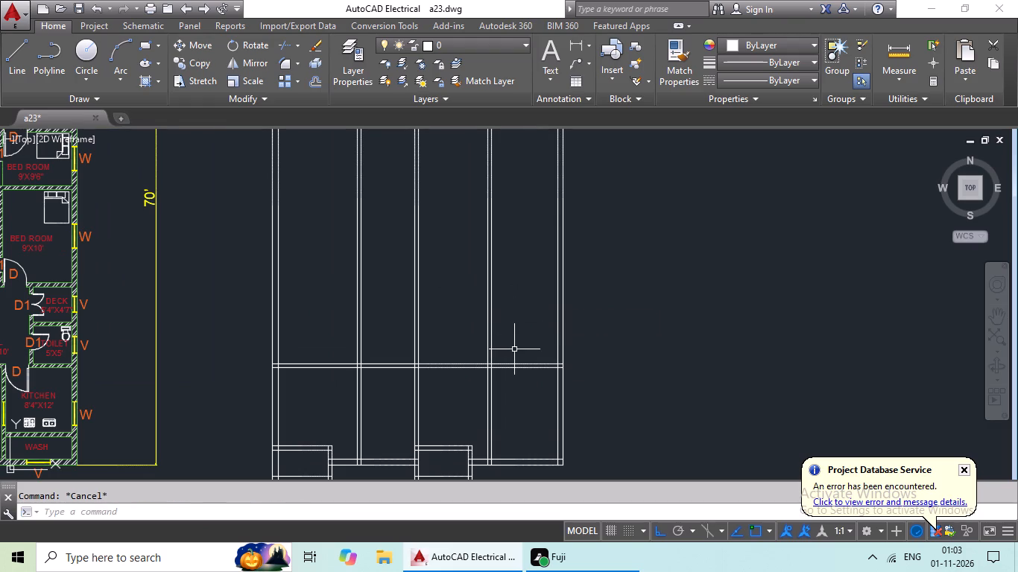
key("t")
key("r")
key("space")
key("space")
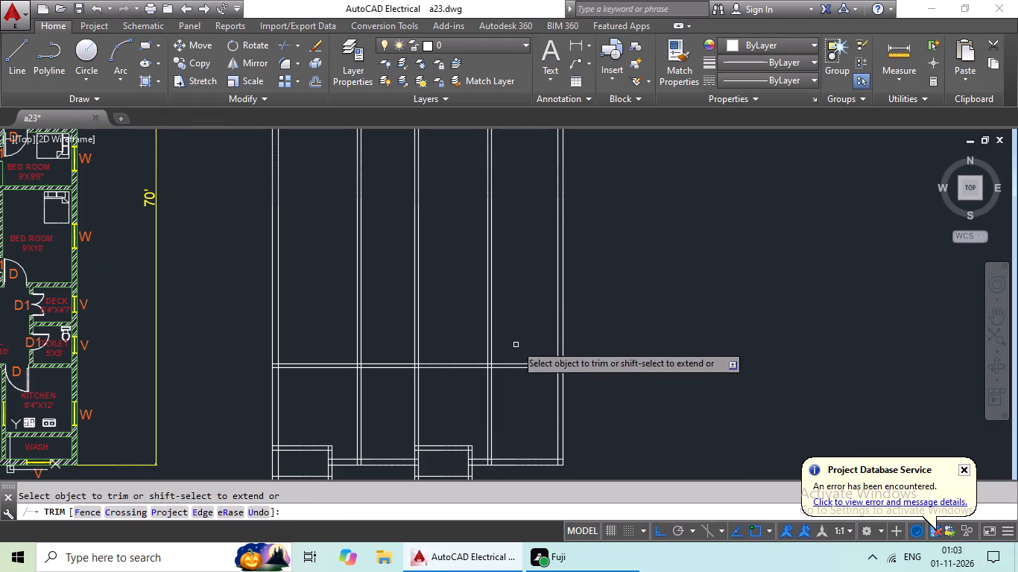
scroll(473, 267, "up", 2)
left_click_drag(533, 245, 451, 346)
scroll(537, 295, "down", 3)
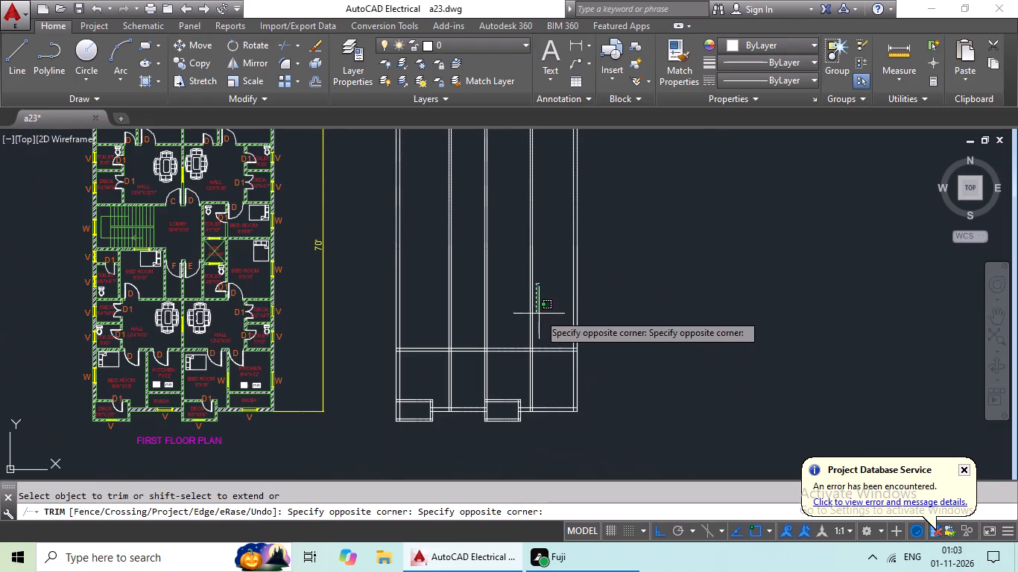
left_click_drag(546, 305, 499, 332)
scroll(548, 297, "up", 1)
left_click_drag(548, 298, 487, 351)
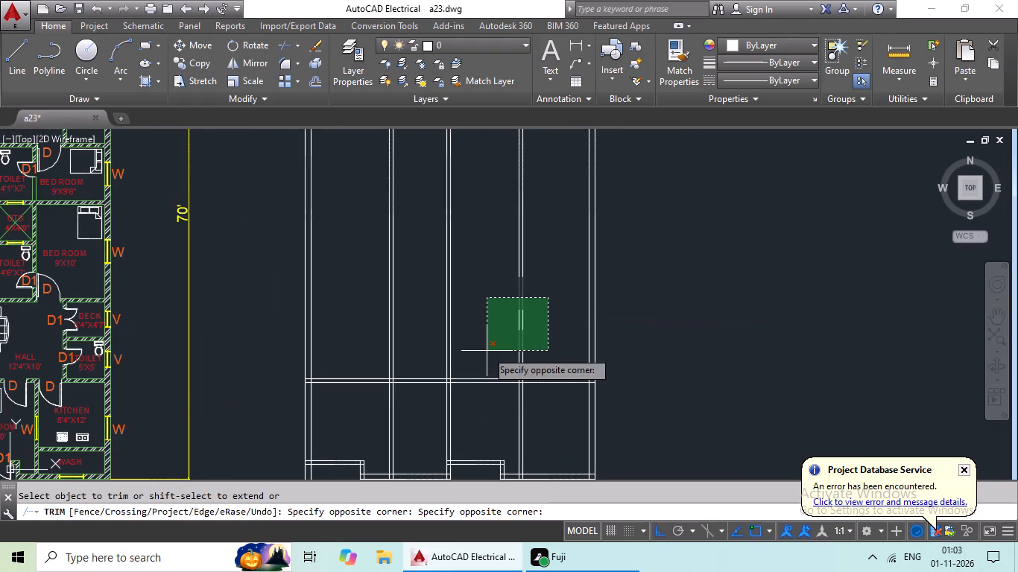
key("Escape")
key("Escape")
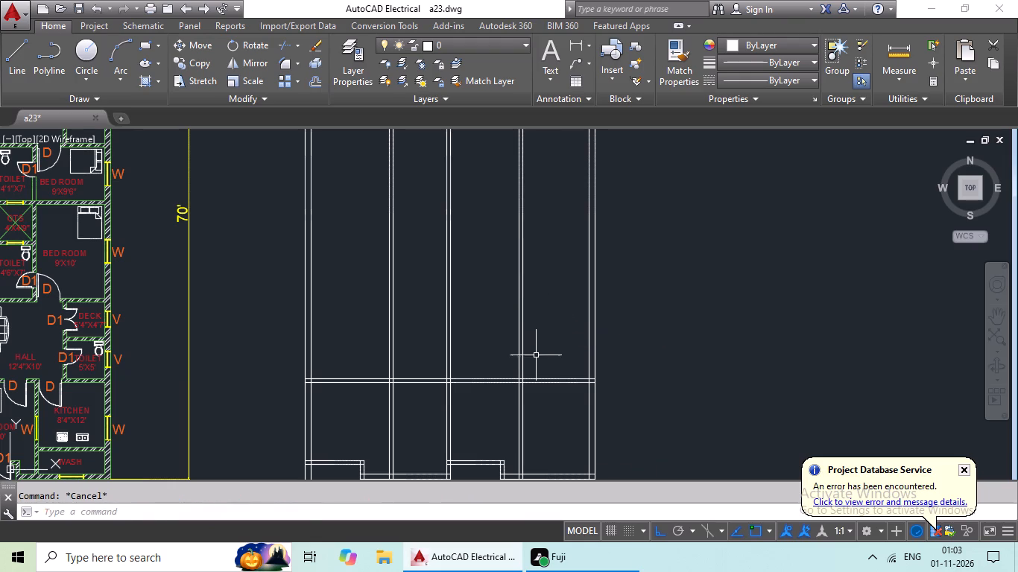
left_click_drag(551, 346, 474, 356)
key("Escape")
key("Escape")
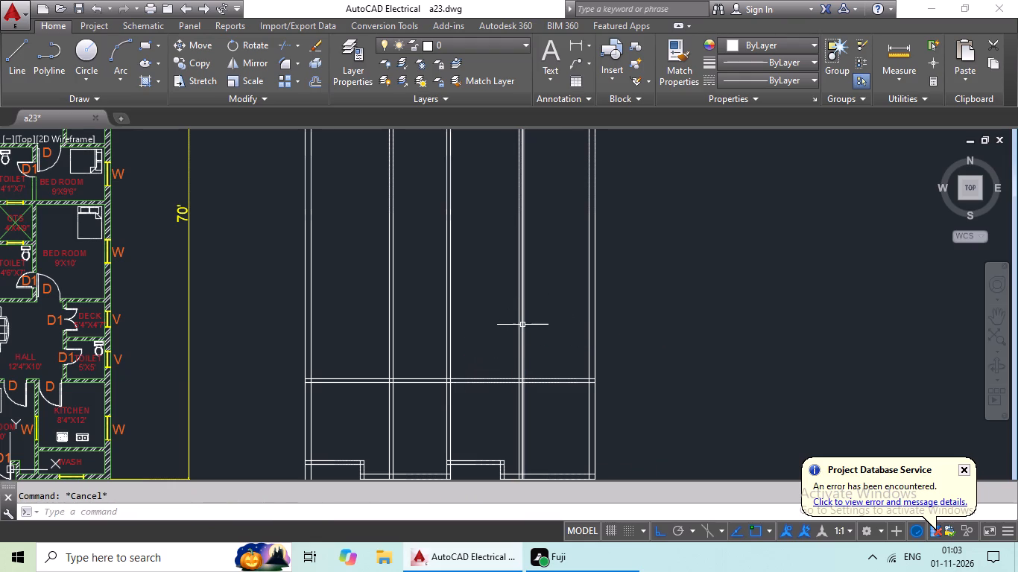
Trim away the three interior vertical wall pairs above the full-width horizontal wall.
key("t")
key("r")
key("space")
key("space")
scroll(516, 355, "up", 1)
left_click_drag(570, 354, 566, 354)
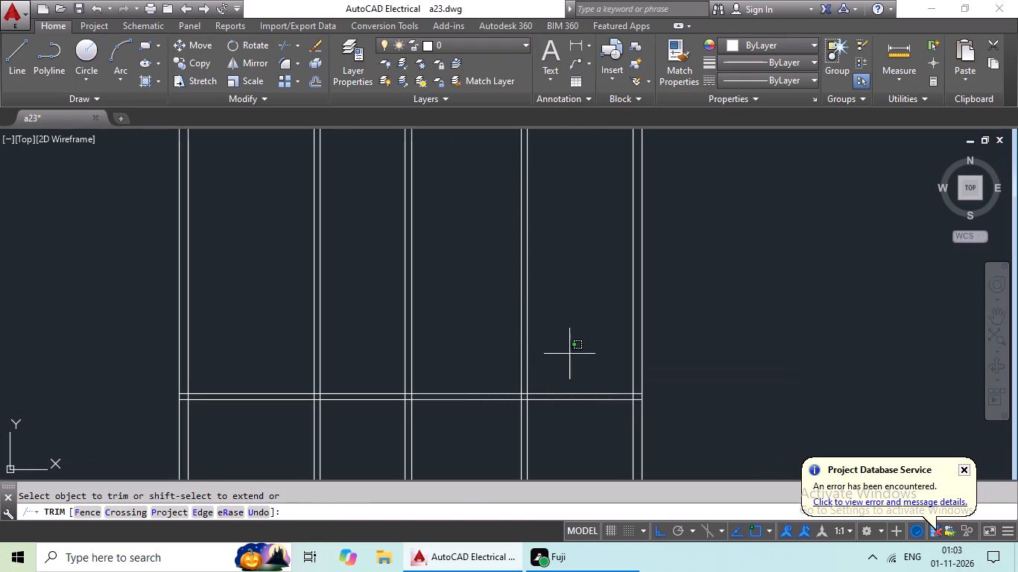
left_click_drag(566, 354, 478, 373)
left_click_drag(501, 347, 370, 377)
left_click_drag(399, 332, 216, 362)
scroll(329, 285, "down", 2)
middle_click_drag(357, 302, 309, 353)
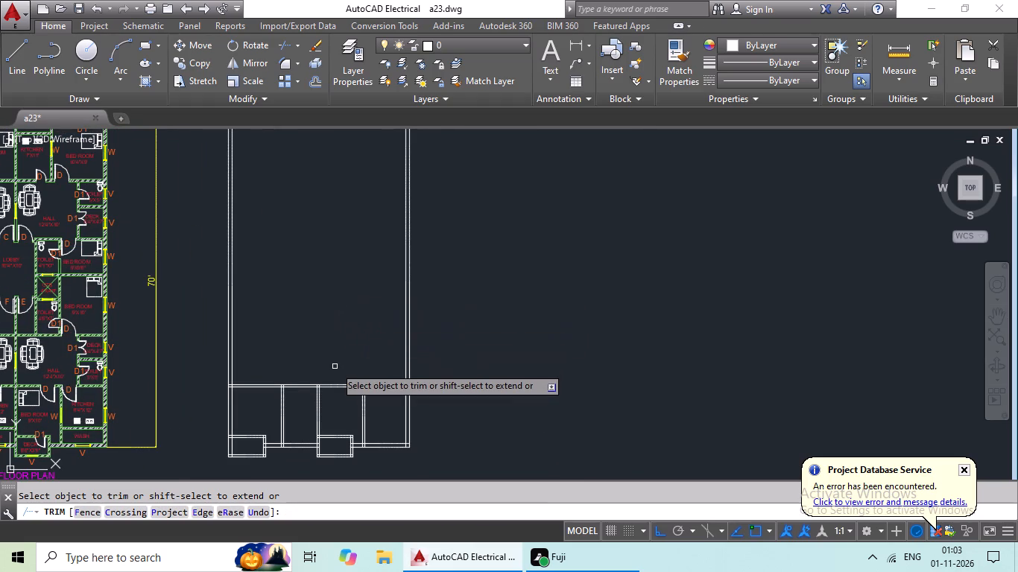
key("Escape")
Offset the right exterior wall's inner line 5' to the left.
key("o")
key("Return")
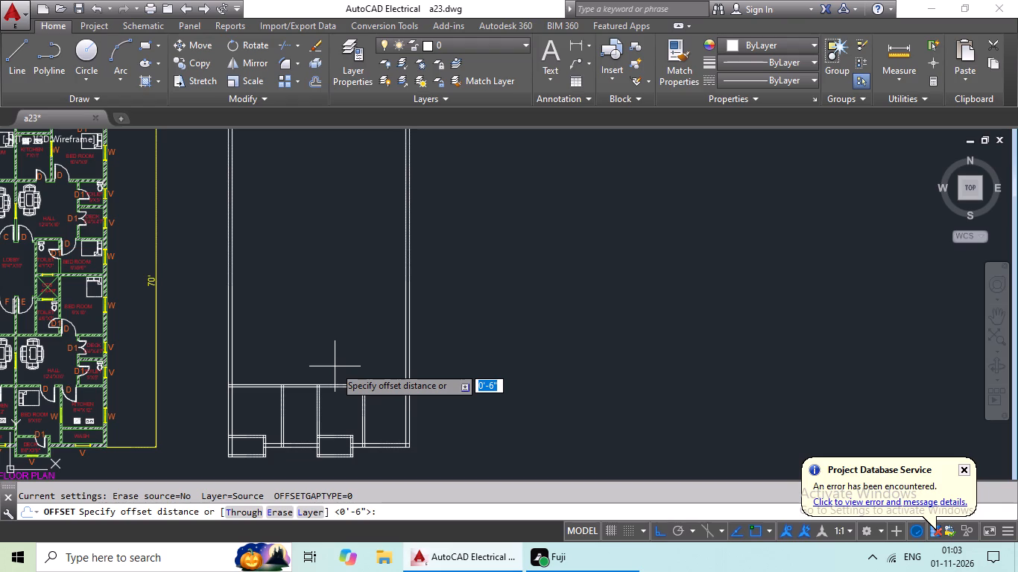
type("5'")
key("Return")
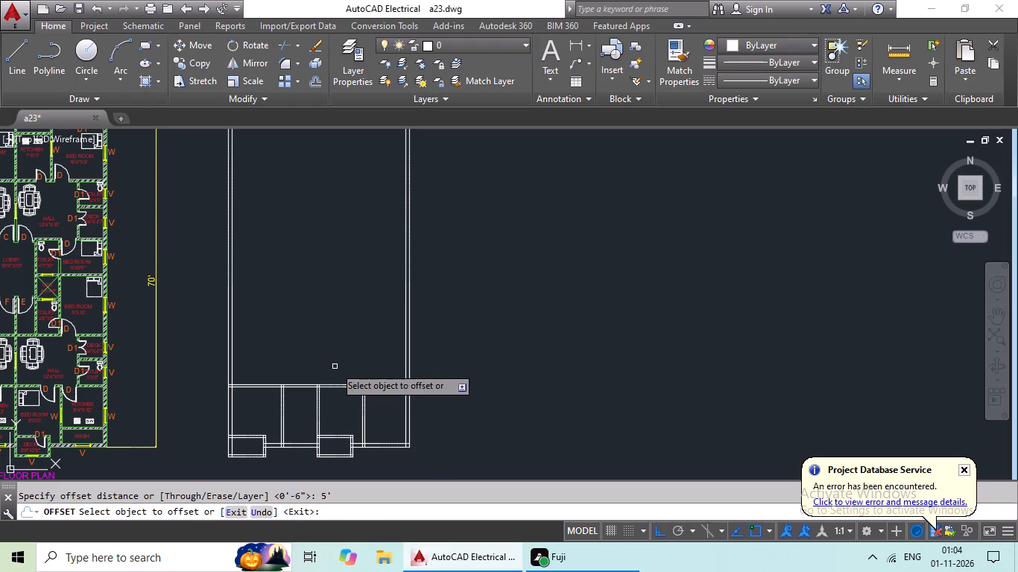
scroll(405, 371, "up", 3)
left_click_drag(404, 372, 314, 378)
left_click(256, 378)
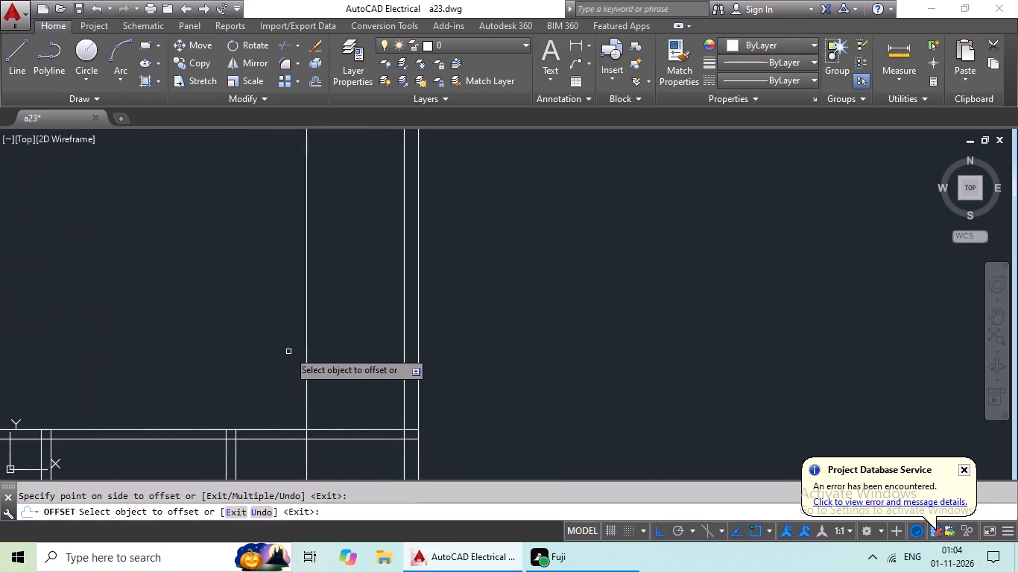
middle_click_drag(289, 349, 350, 300)
key("Escape")
Offset the new vertical line near the right exterior wall 6" to the left to form a wall.
key("o")
key("Return")
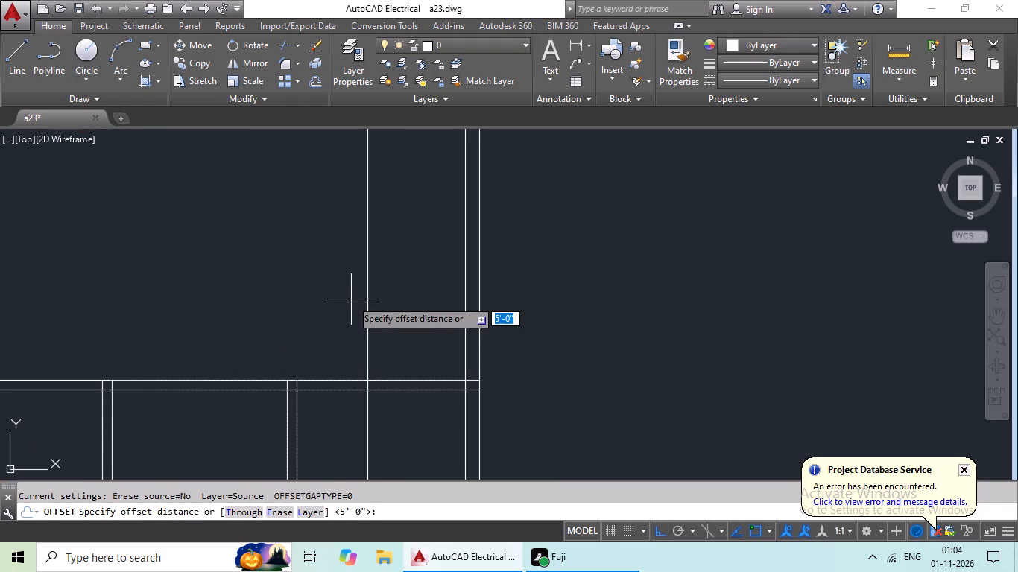
type("6\"")
key("Return")
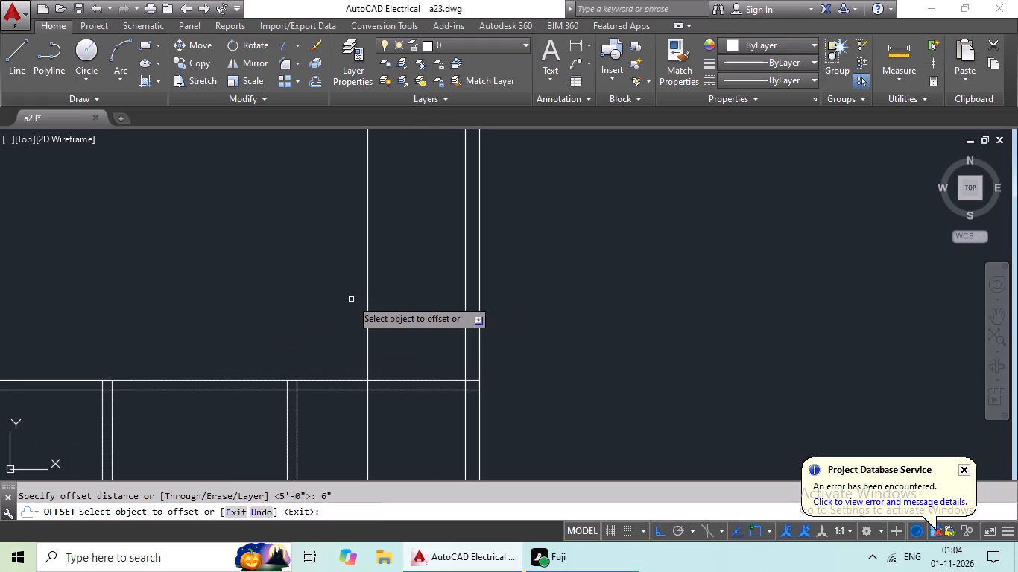
left_click_drag(367, 332, 358, 333)
left_click(335, 333)
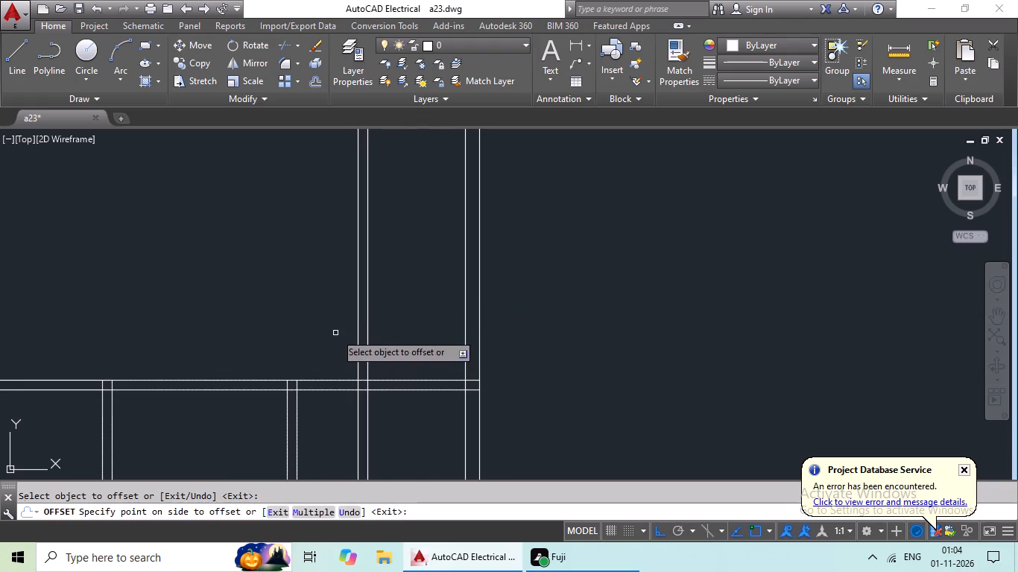
key("Escape")
key("Escape")
Trim the new vertical wall pair between the full-width horizontal wall and the bottom exterior wall.
type("tr")
key("space")
key("space")
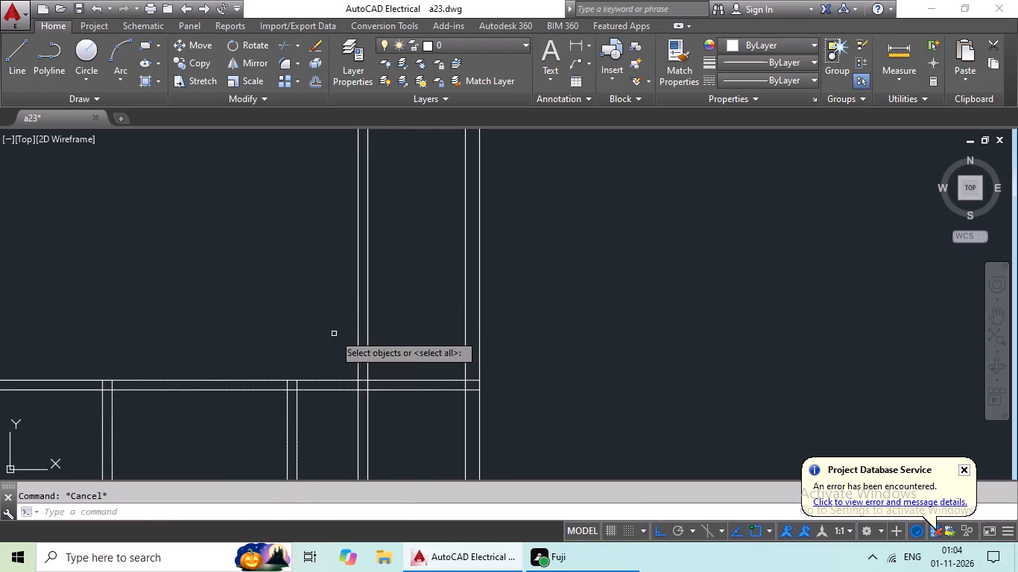
middle_click_drag(451, 449, 431, 238)
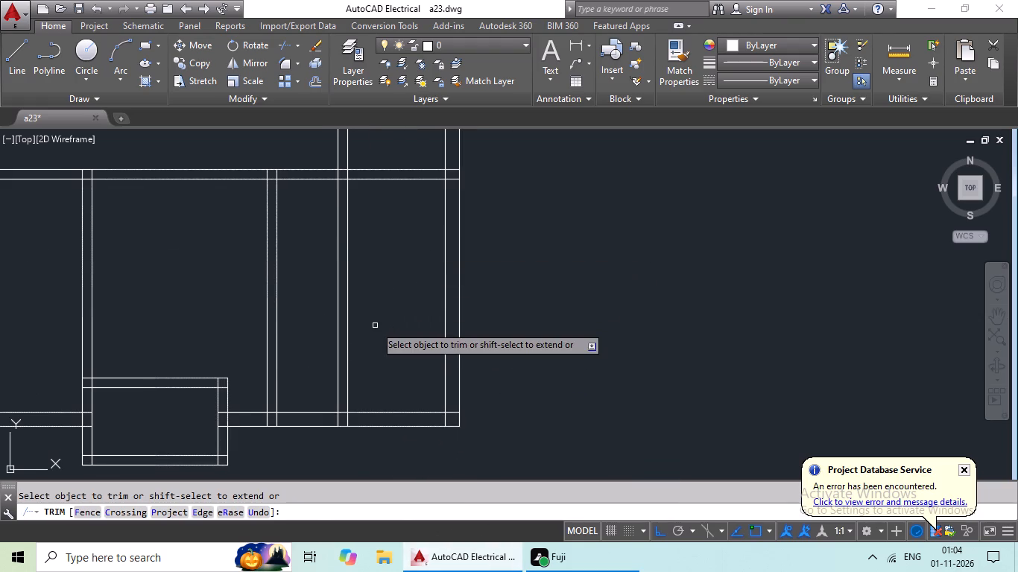
left_click_drag(388, 262, 310, 375)
left_click(310, 375)
key("Escape")
key("Escape")
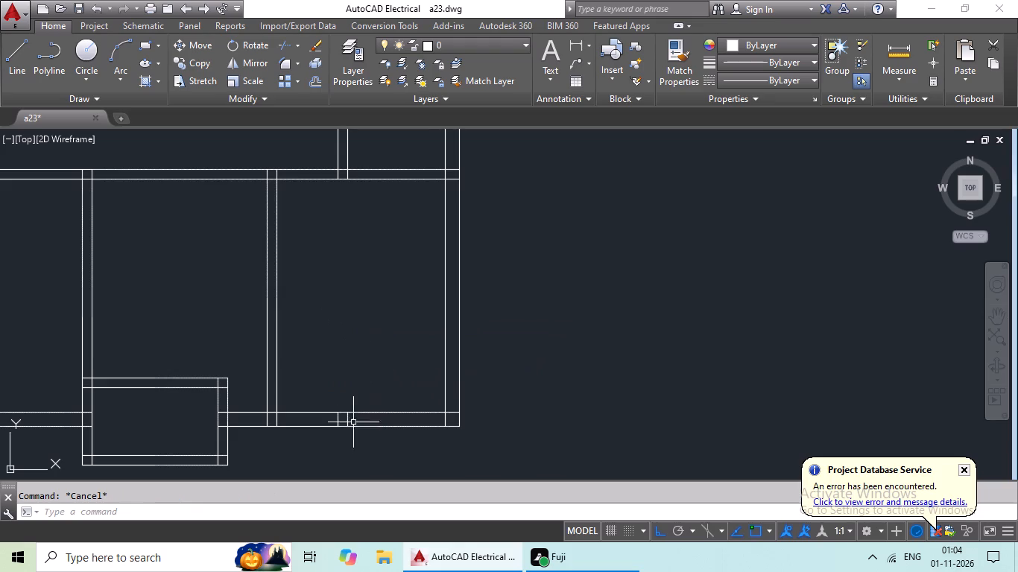
Erase the two short leftover vertical lines inside the bottom exterior wall.
scroll(349, 428, "up", 4)
left_click_drag(402, 372, 242, 406)
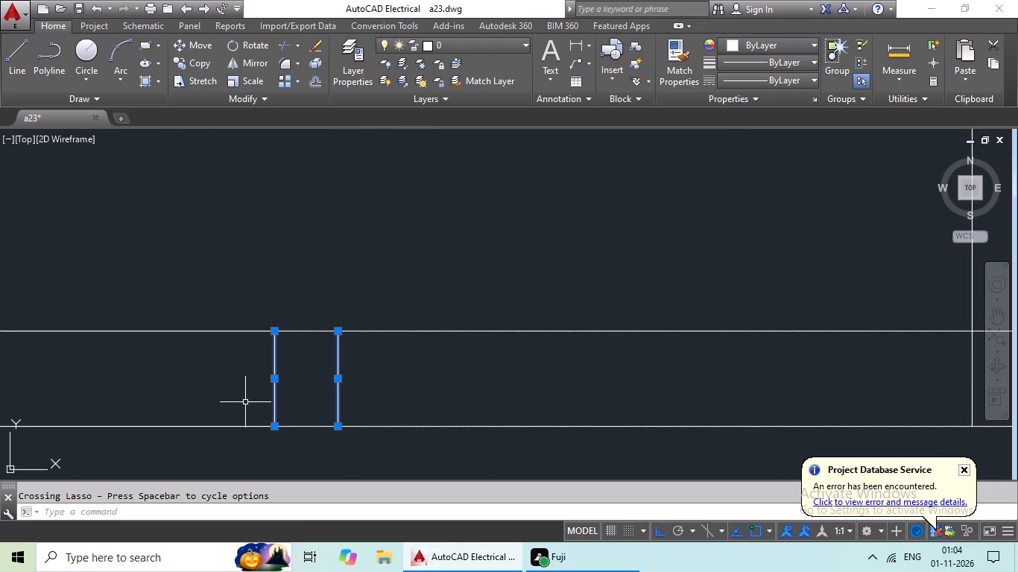
key("Delete")
Offset the full-width horizontal wall's upper line 5' upward.
scroll(297, 381, "down", 3)
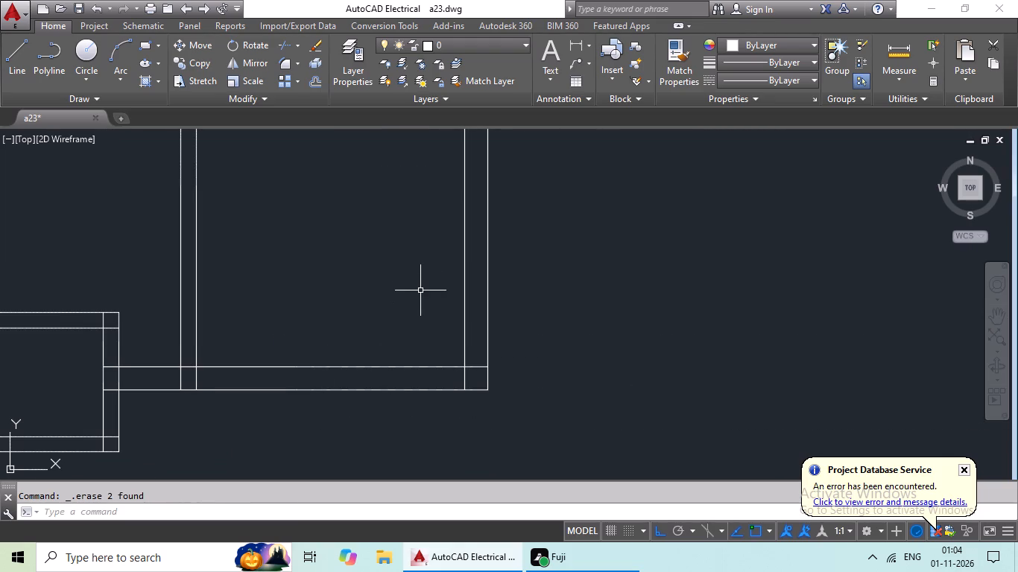
scroll(377, 236, "down", 2)
middle_click_drag(379, 217, 340, 419)
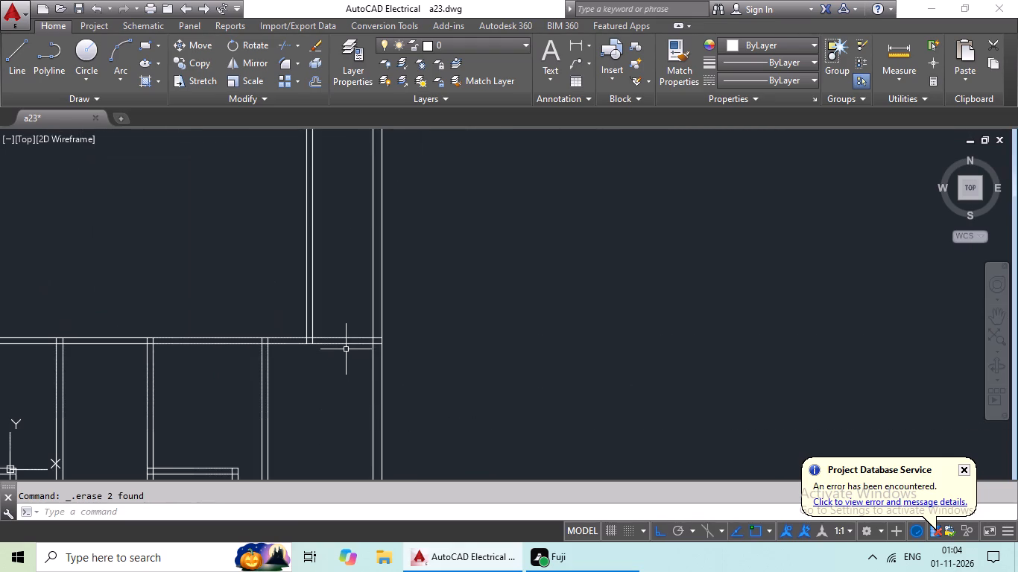
key("Escape")
key("Escape")
key("o")
key("Return")
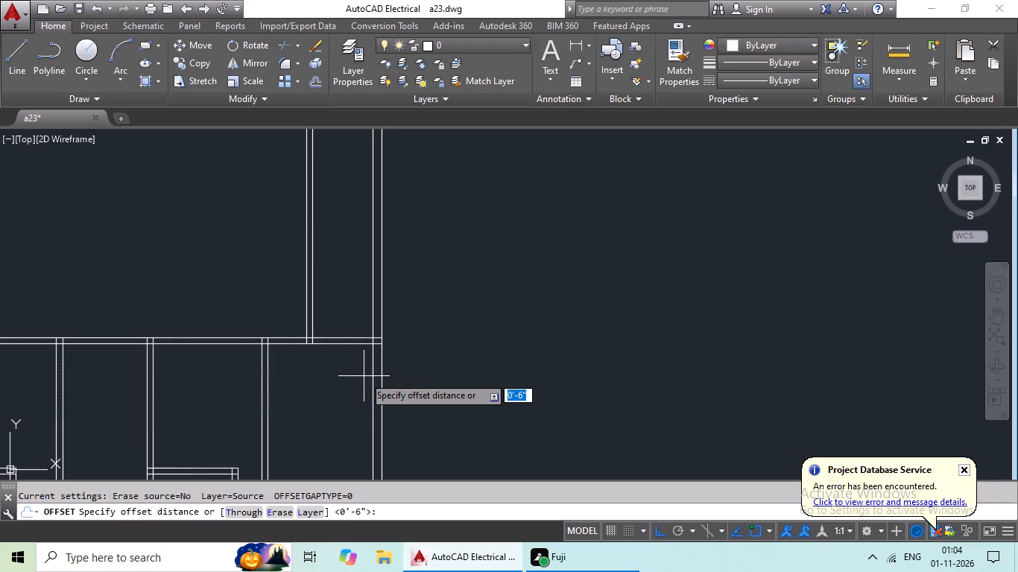
type("5'")
key("Return")
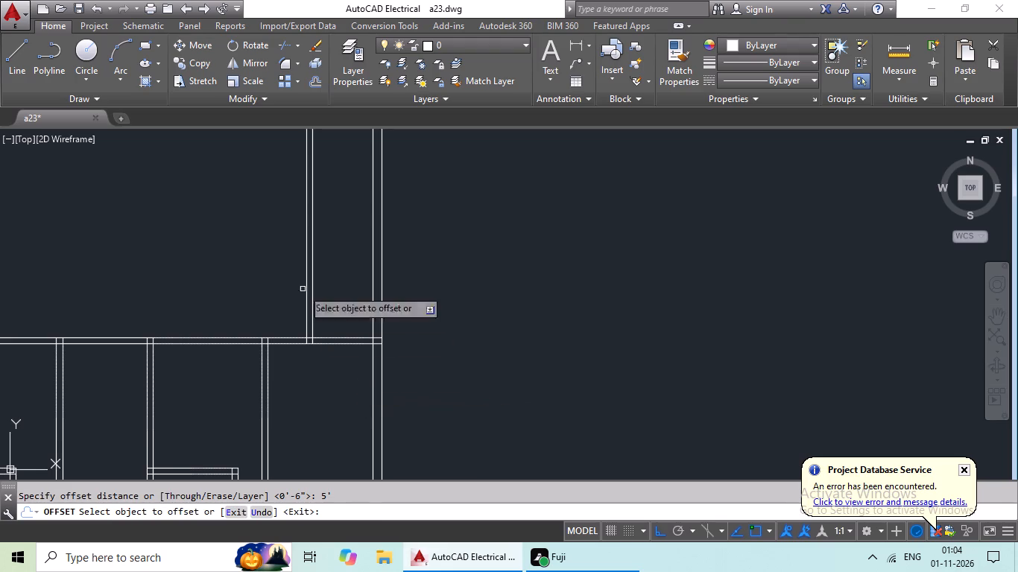
left_click_drag(341, 337, 353, 306)
left_click(359, 224)
key("Escape")
key("Escape")
key("Escape")
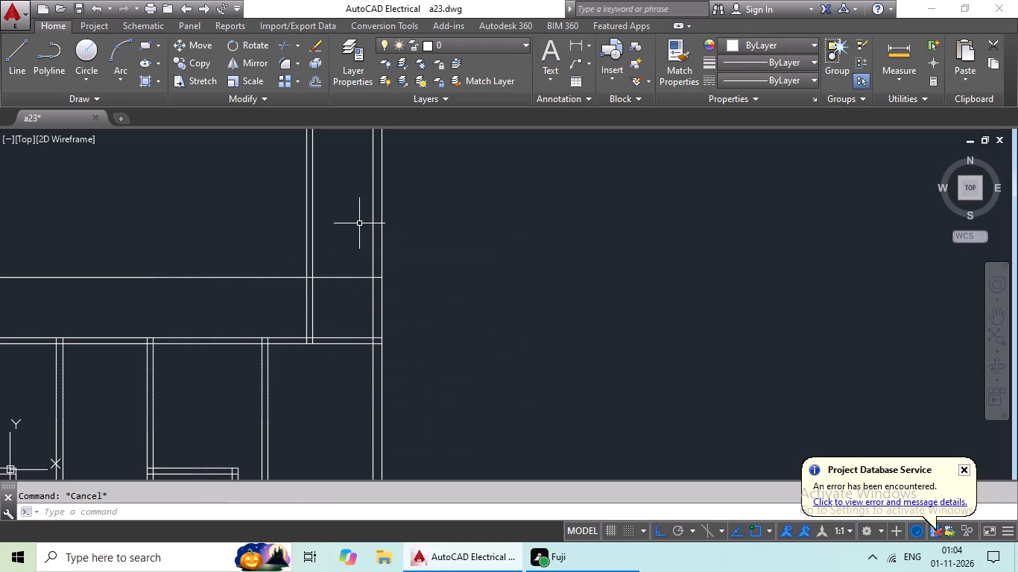
Offset the new horizontal line above the full-width wall 6" upward to form a wall.
key("o")
key("Return")
key("6")
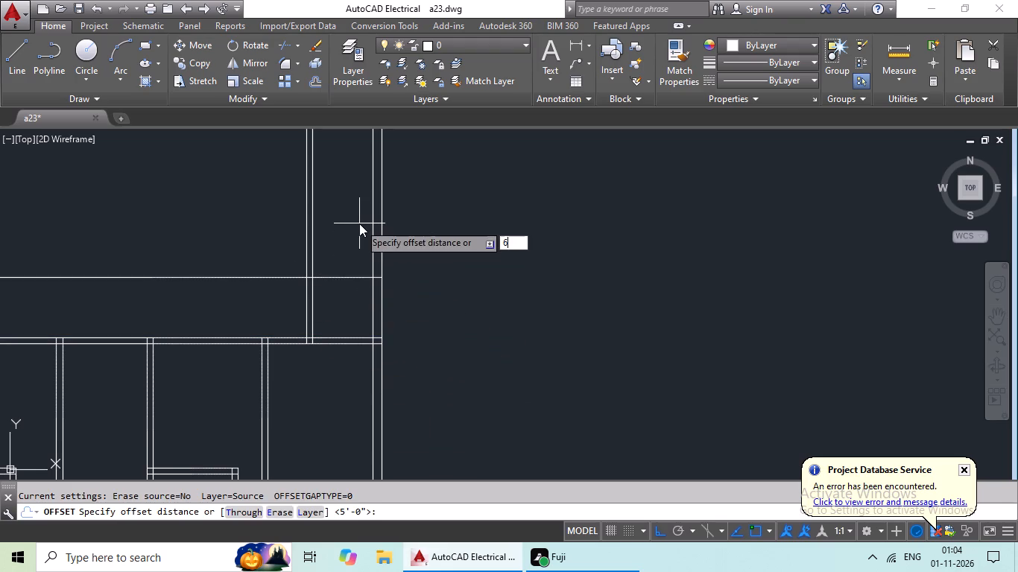
key("shift+quotedbl")
key("Return")
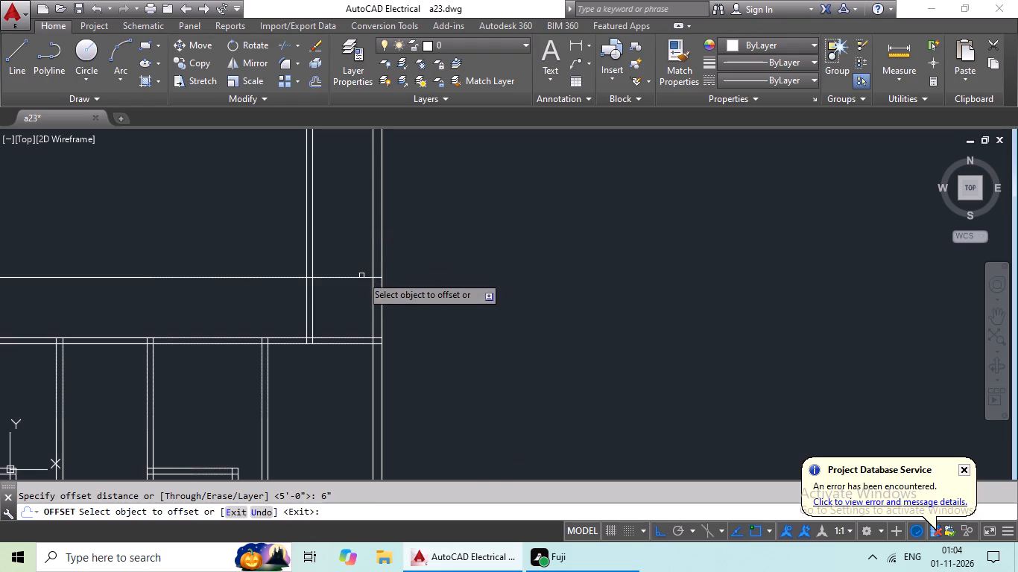
left_click_drag(361, 279, 361, 270)
left_click(358, 230)
key("Escape")
Trim the new horizontal wall pair so it spans only between the inner vertical wall and the right exterior wall.
type("tr")
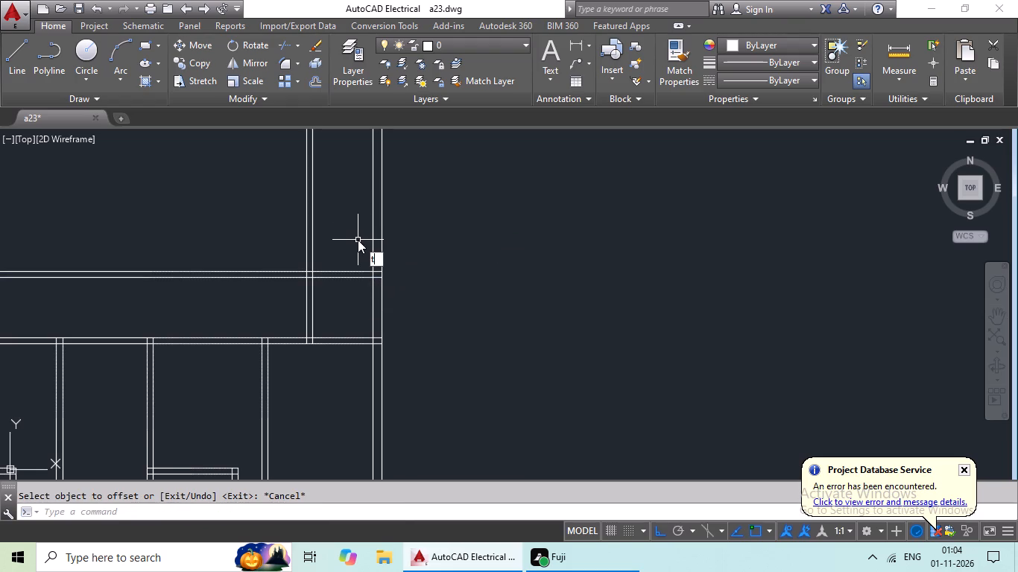
key("space")
key("space")
scroll(267, 279, "up", 1)
left_click_drag(274, 242, 266, 276)
left_click(262, 283)
scroll(272, 246, "down", 1)
middle_click_drag(274, 242, 357, 238)
key("Escape")
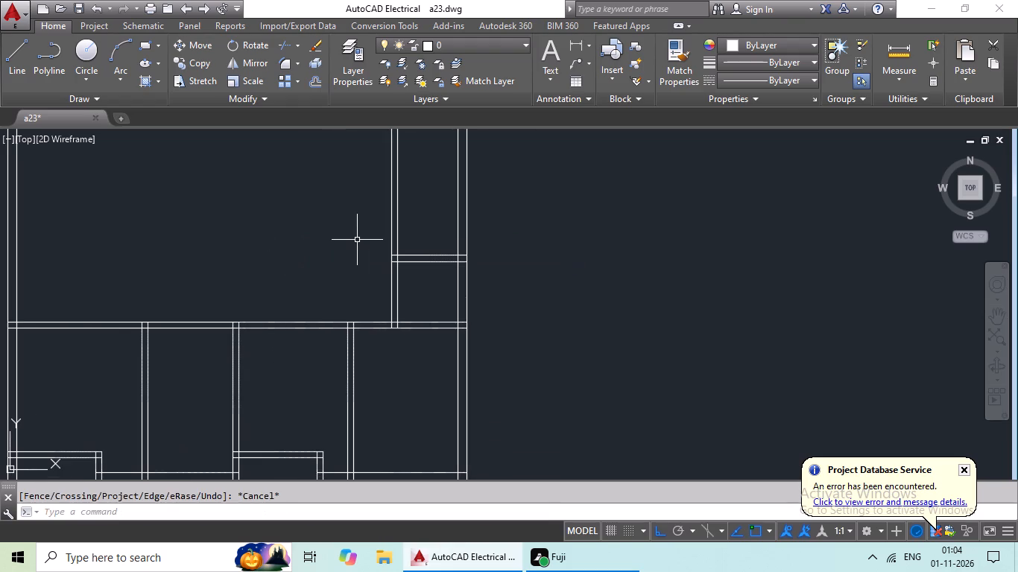
Offset the short horizontal wall's upper line beside the right exterior wall 4'7" upward.
key("Escape")
key("o")
key("Return")
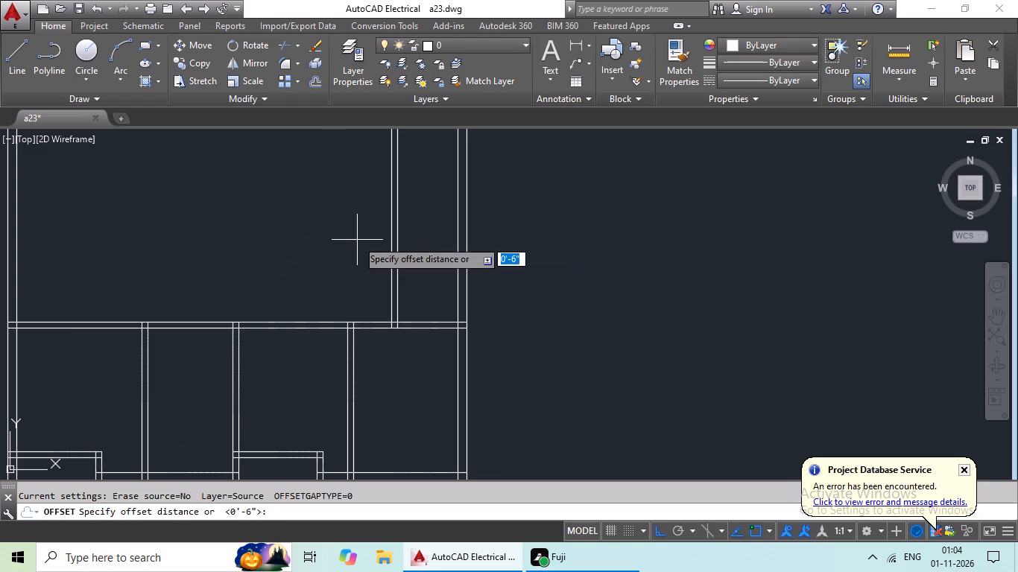
type("4'7")
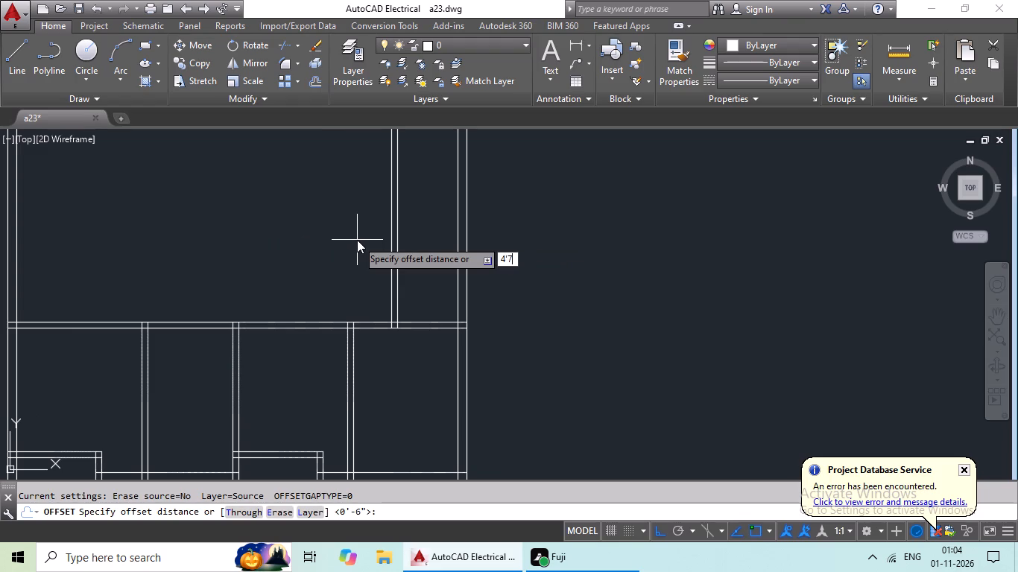
key("shift+quotedbl")
key("Return")
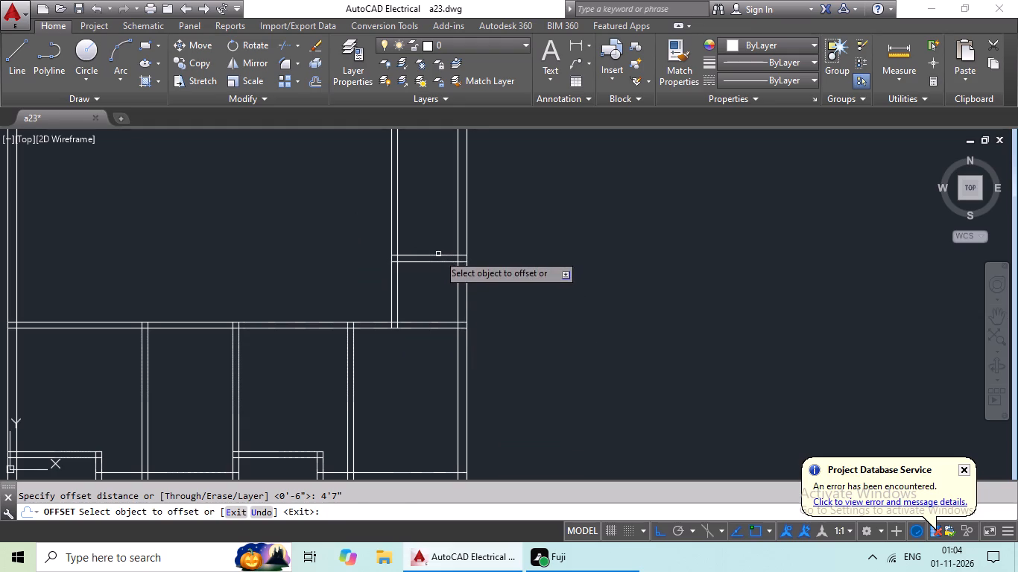
left_click_drag(438, 254, 439, 232)
left_click(439, 200)
key("Escape")
key("Escape")
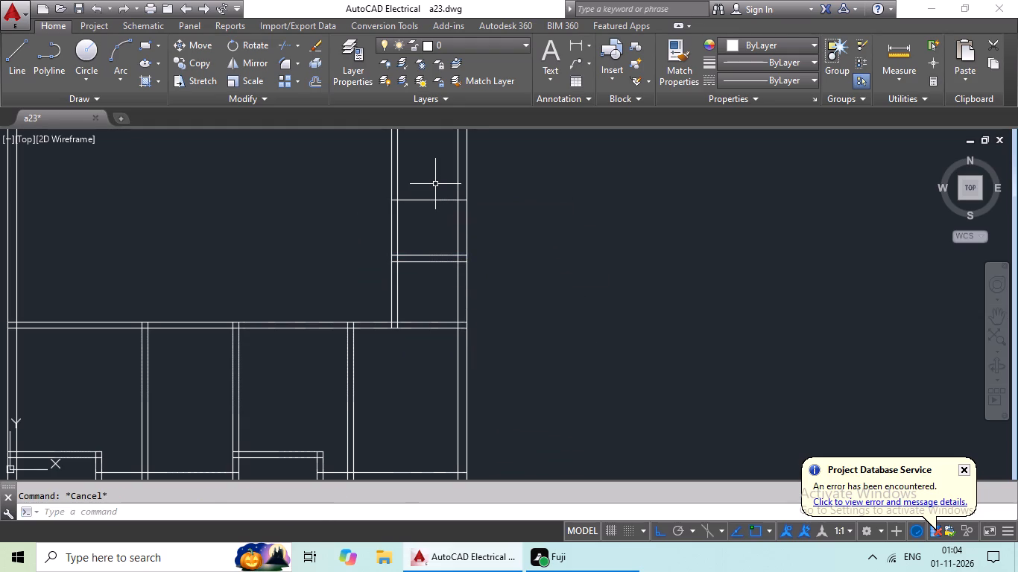
Offset the new short horizontal line 6" upward to form the upper wall of the right-side deck.
key("o")
key("Return")
type("6\"")
key("Return")
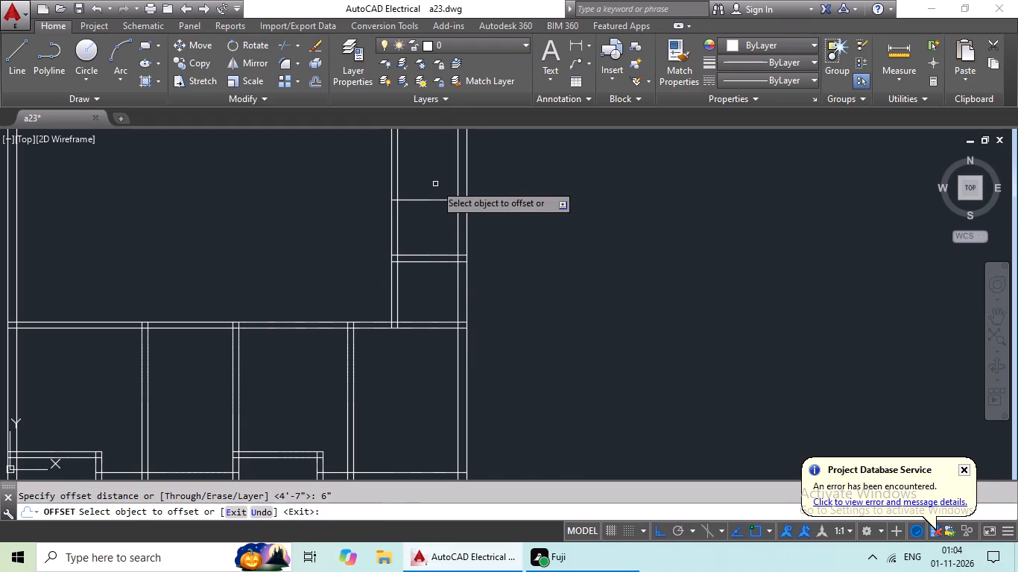
left_click_drag(431, 200, 440, 170)
left_click(443, 152)
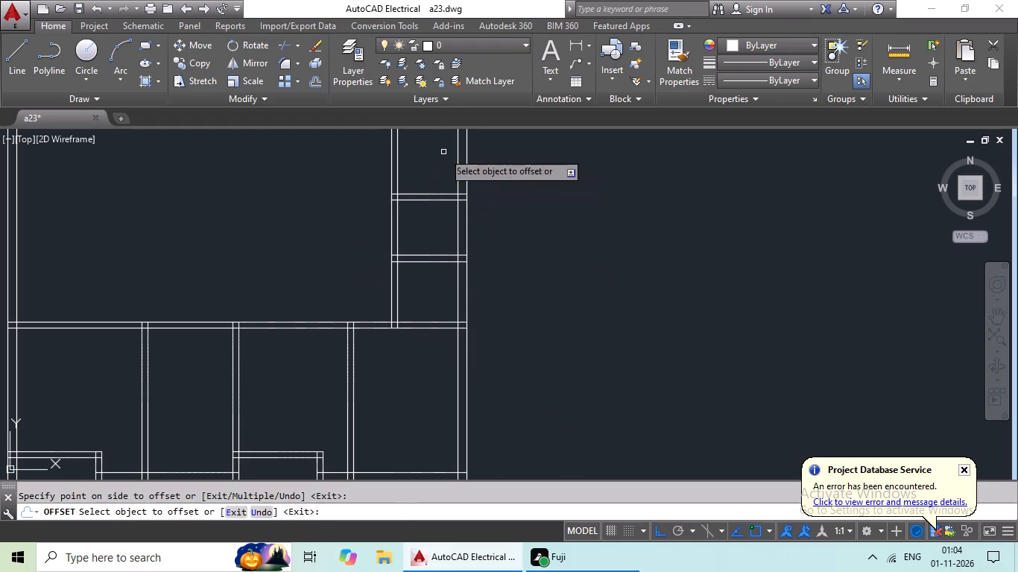
key("Escape")
key("Escape")
Offset the left exterior wall's inner line 5' to the right.
scroll(439, 168, "down", 3)
middle_click_drag(364, 162, 464, 179)
key("Escape")
key("Escape")
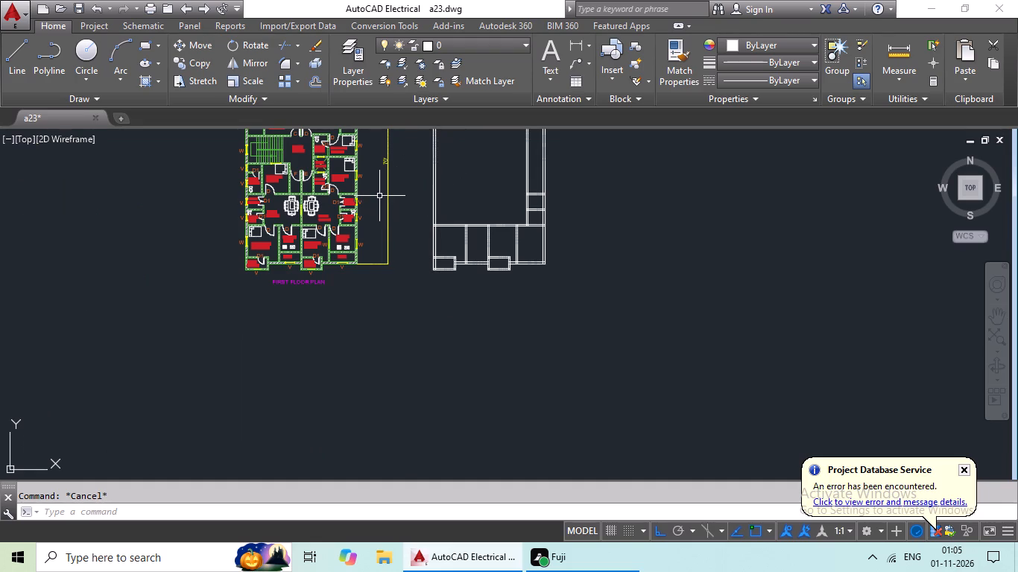
middle_click_drag(482, 218, 501, 281)
scroll(502, 265, "up", 1)
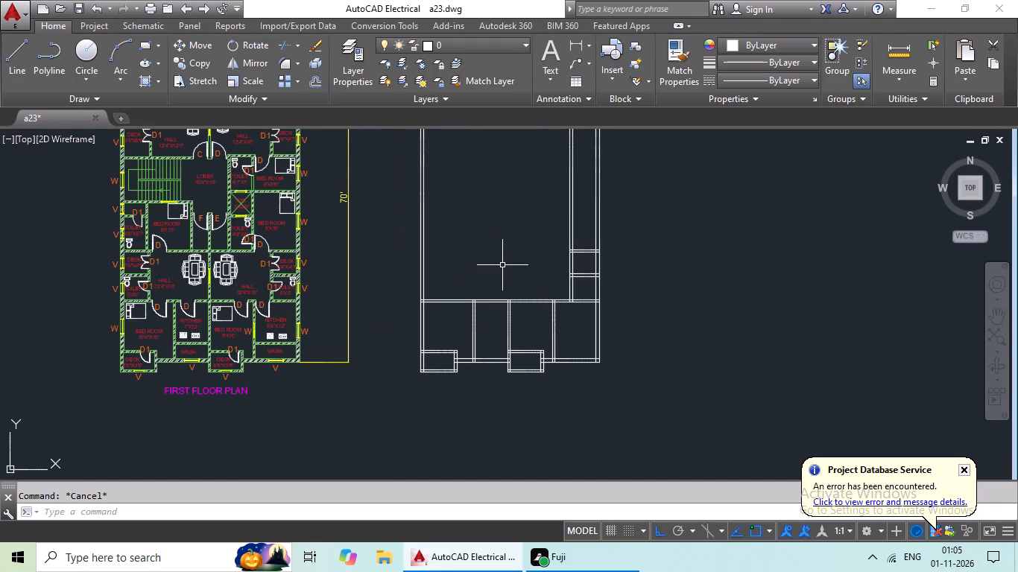
key("Escape")
key("o")
key("Return")
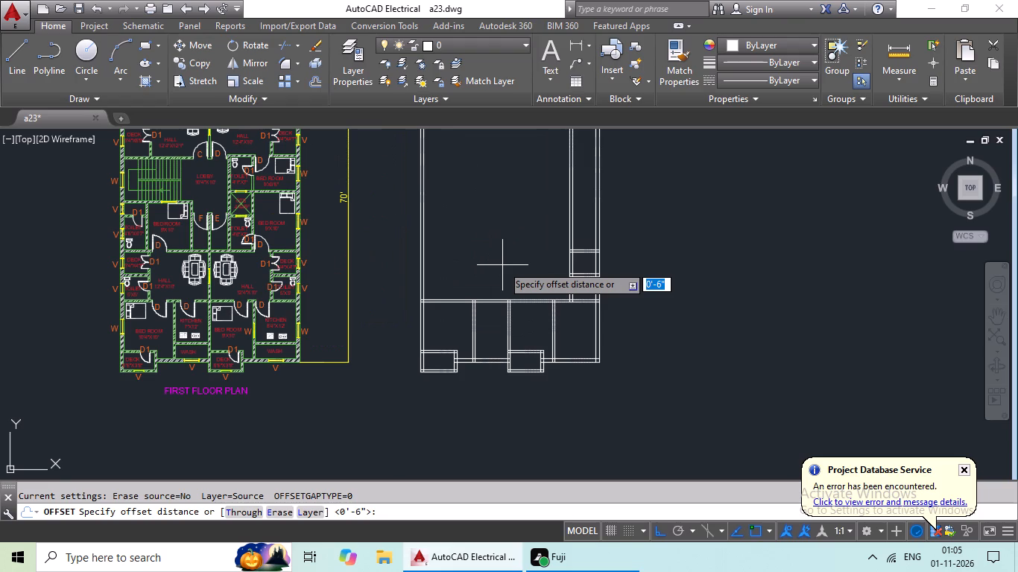
type("5'")
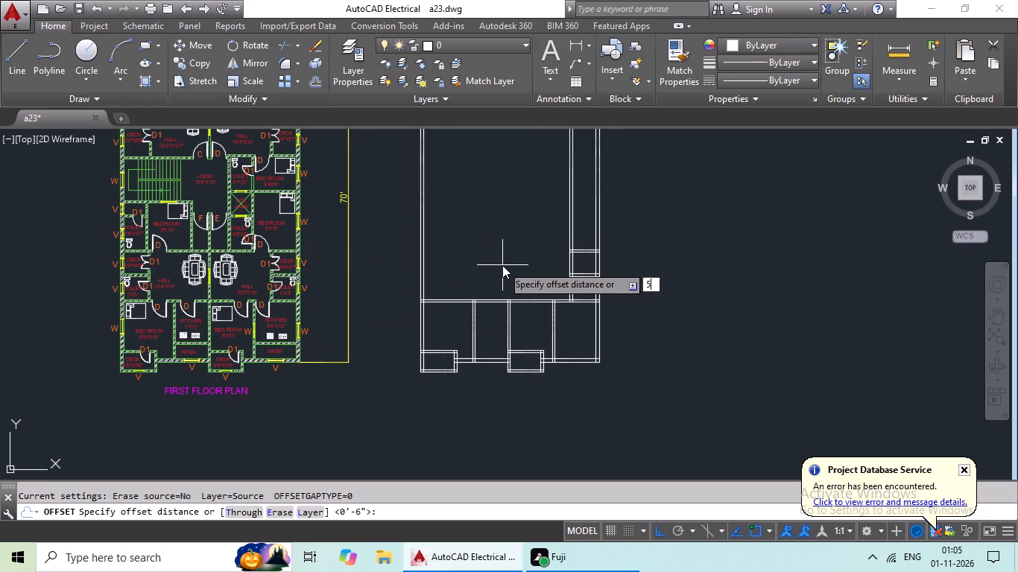
key("Return")
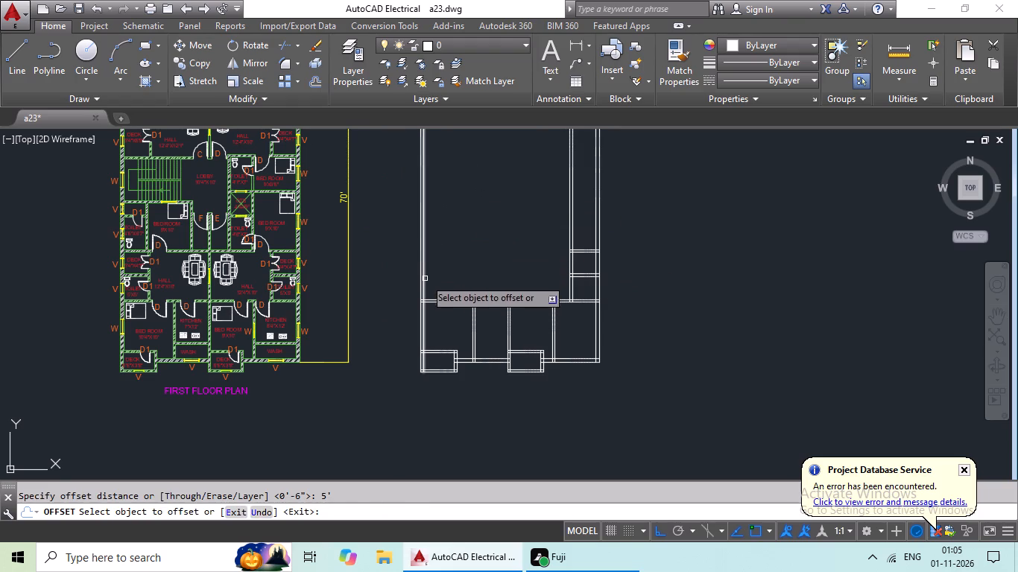
left_click_drag(425, 279, 446, 273)
left_click(475, 262)
key("Escape")
Offset the new vertical line near the left exterior wall 6" to the right to form a wall.
key("o")
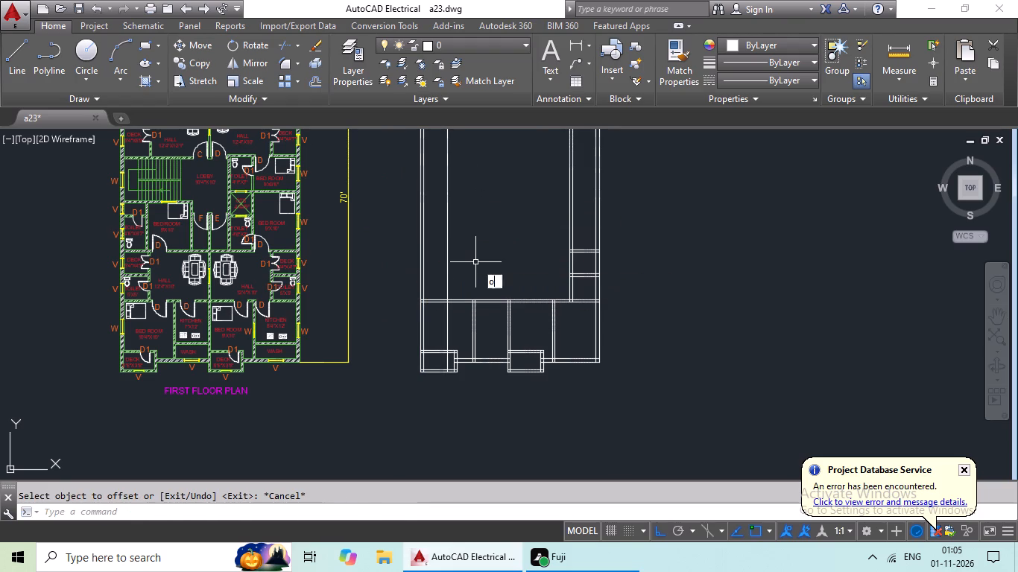
key("Return")
key("6")
key("shift+quotedbl")
key("Return")
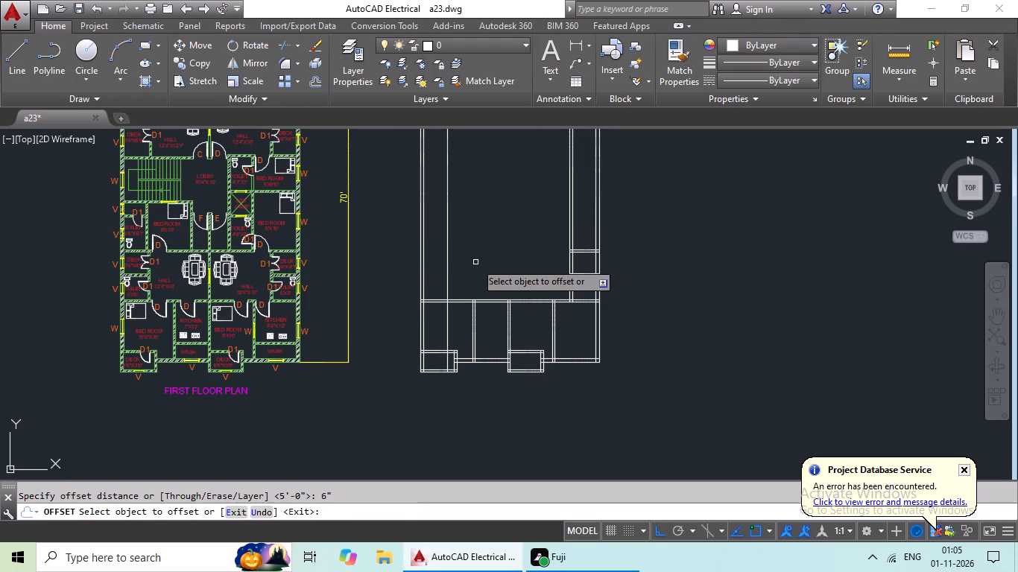
left_click_drag(449, 269, 464, 265)
left_click(484, 258)
key("Escape")
key("Escape")
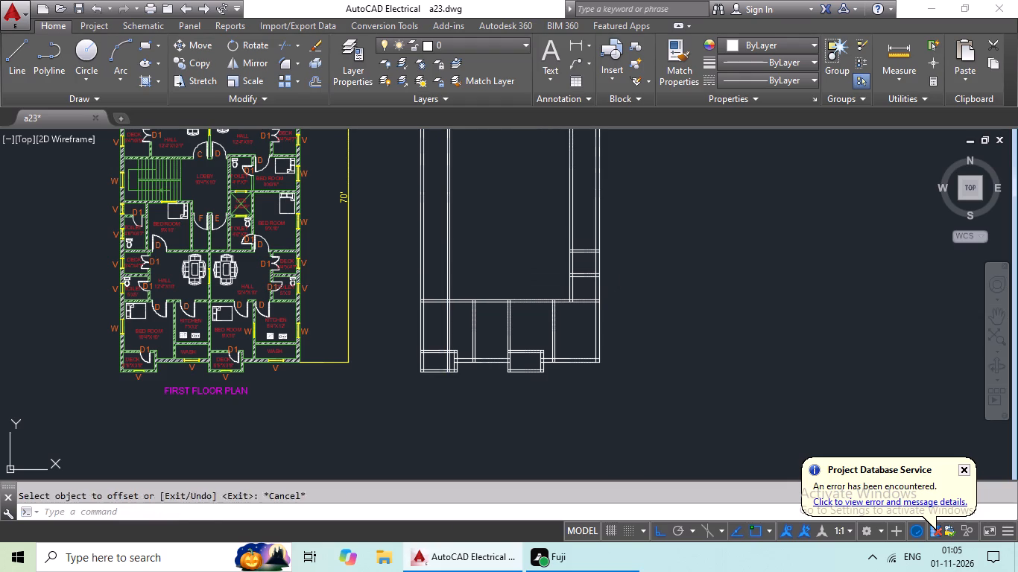
key("Escape")
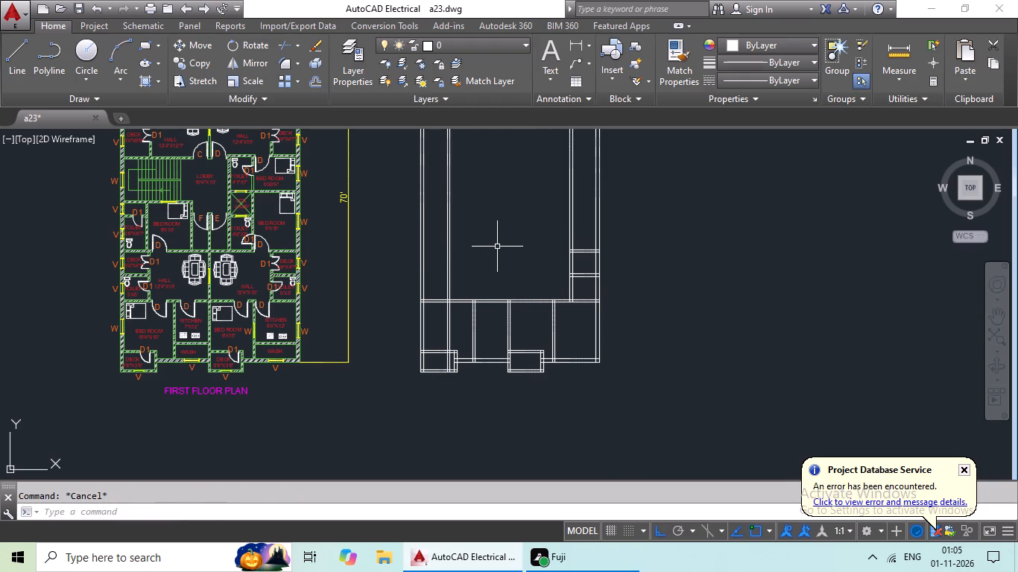
Trim the new left vertical wall pair below the full-width horizontal wall, through the bottom-left room and deck.
type("tr")
key("space")
key("space")
scroll(443, 347, "up", 2)
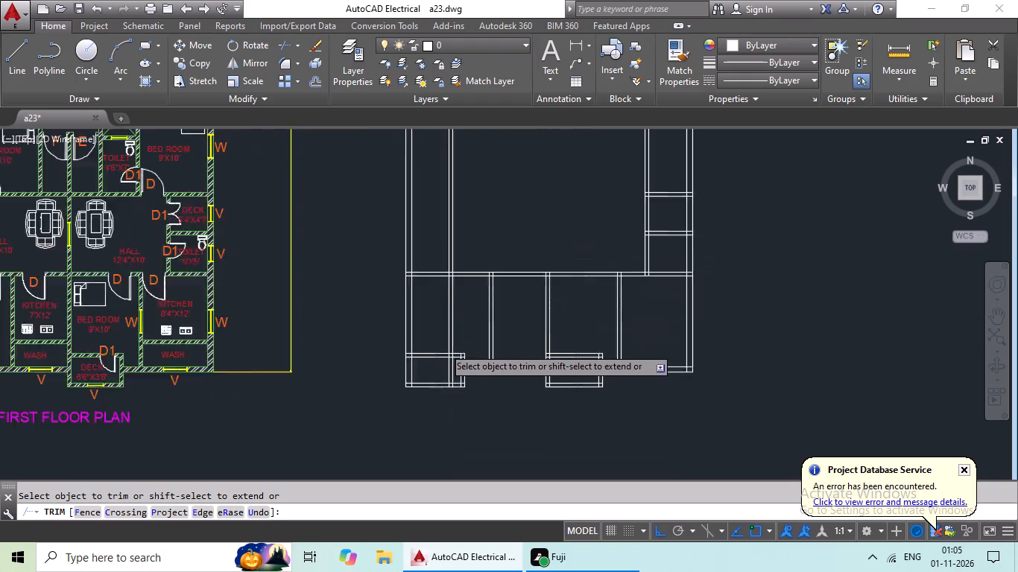
scroll(443, 347, "up", 1)
middle_click_drag(461, 395, 455, 320)
scroll(466, 342, "up", 3)
left_click_drag(464, 324, 391, 390)
left_click(390, 390)
scroll(424, 342, "down", 3)
middle_click_drag(418, 350, 409, 372)
scroll(444, 289, "down", 2)
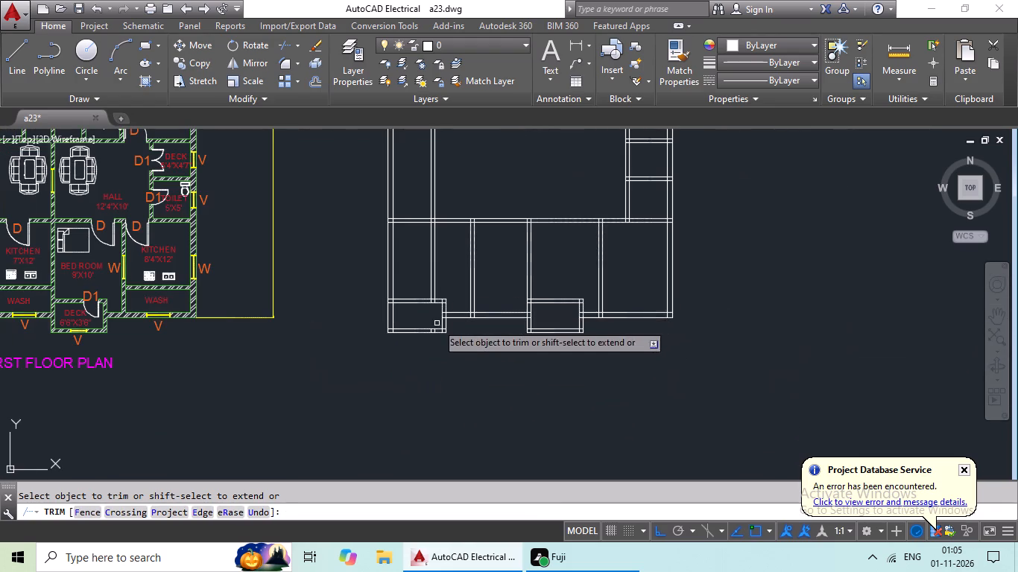
left_click_drag(449, 237, 416, 283)
left_click(416, 283)
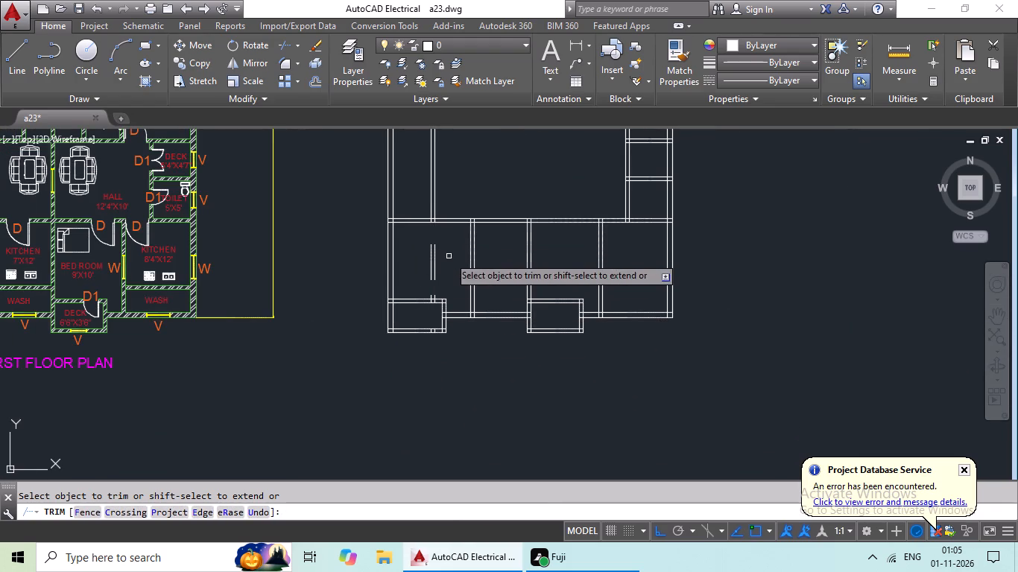
key("Escape")
key("Escape")
Erase the leftover short vertical line pairs in the bottom-left room and in the deck's upper and lower walls.
left_click_drag(455, 248, 407, 281)
key("Delete")
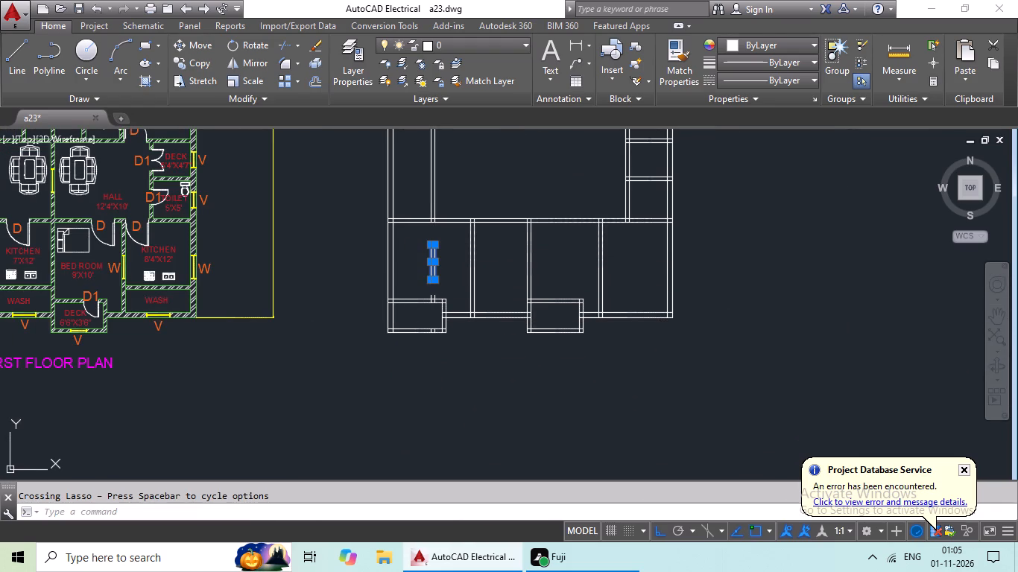
scroll(440, 297, "up", 5)
left_click_drag(393, 318, 313, 325)
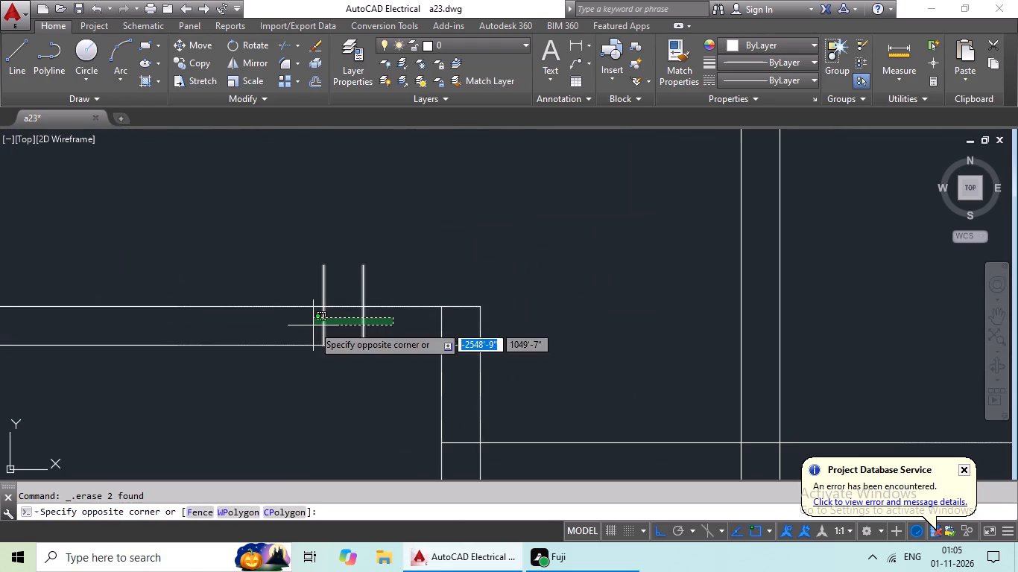
left_click(313, 325)
key("Delete")
scroll(387, 262, "down", 3)
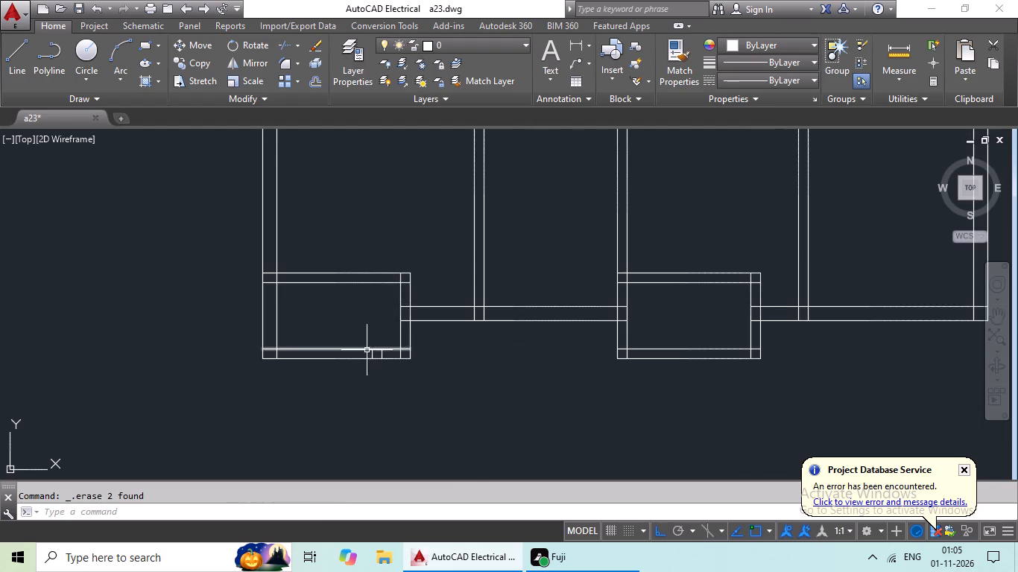
scroll(373, 360, "up", 4)
left_click_drag(446, 327, 312, 327)
left_click(312, 331)
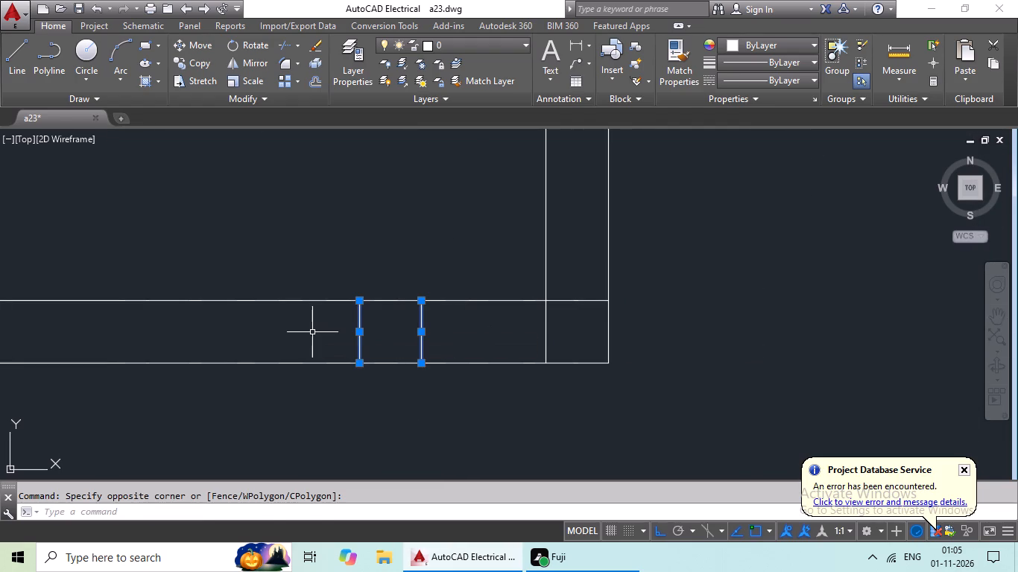
key("Delete")
Offset the full-width horizontal wall's upper line 5' upward for the left-side toilet.
scroll(371, 325, "down", 3)
middle_click_drag(393, 253, 333, 466)
middle_click_drag(364, 267, 363, 274)
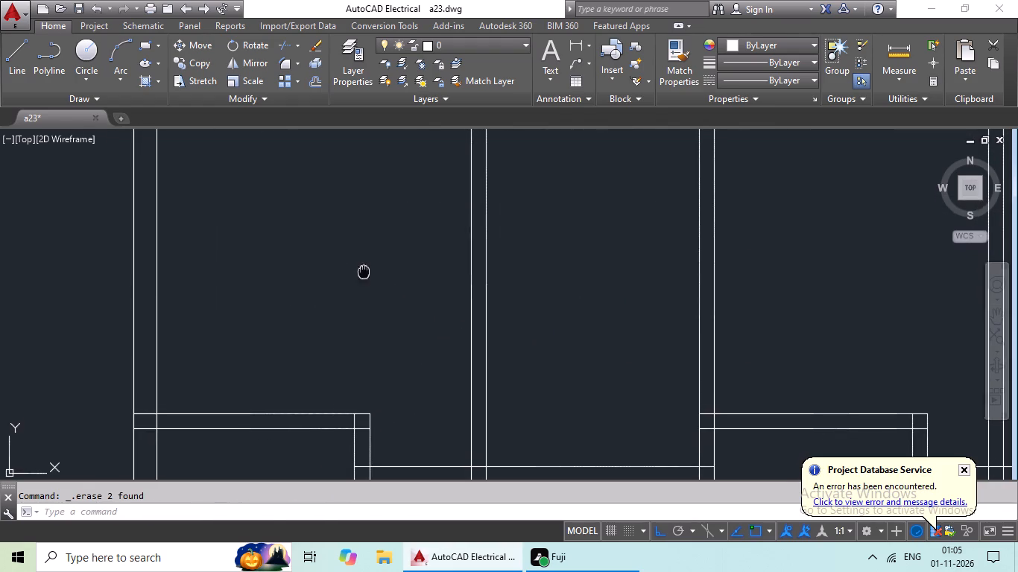
middle_click_drag(363, 274, 323, 473)
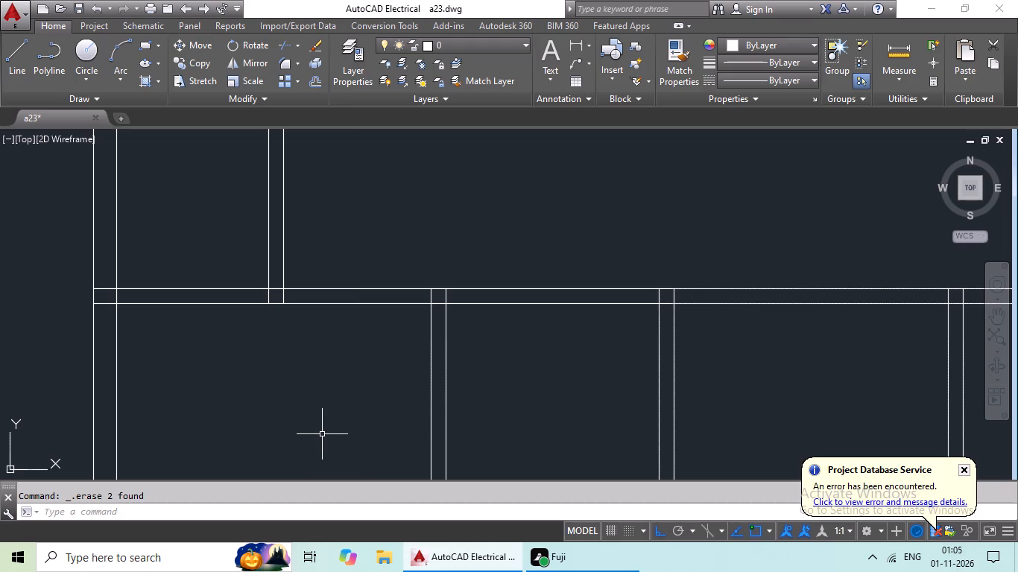
key("Escape")
key("Escape")
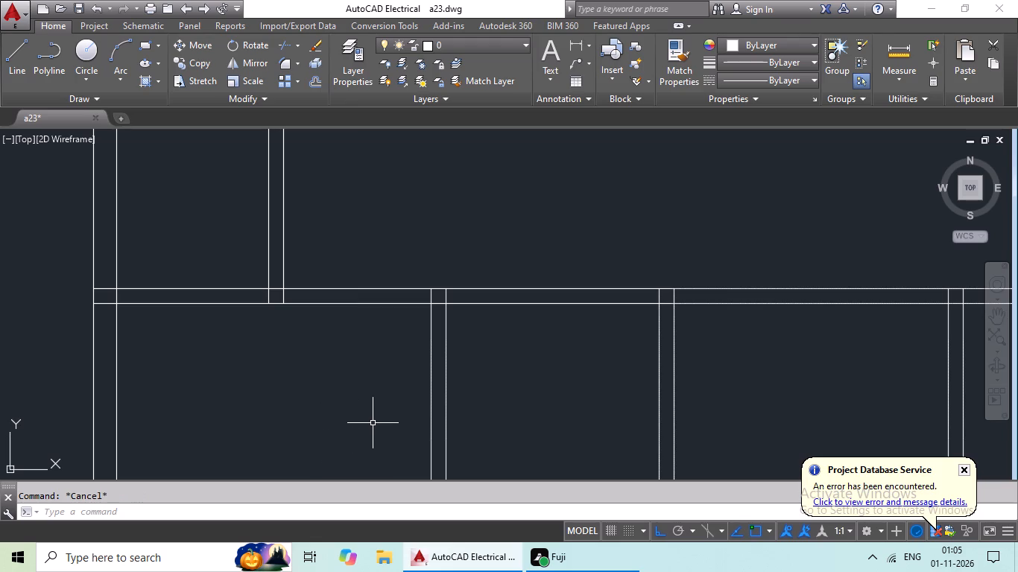
key("o")
key("Return")
type("5'")
key("Return")
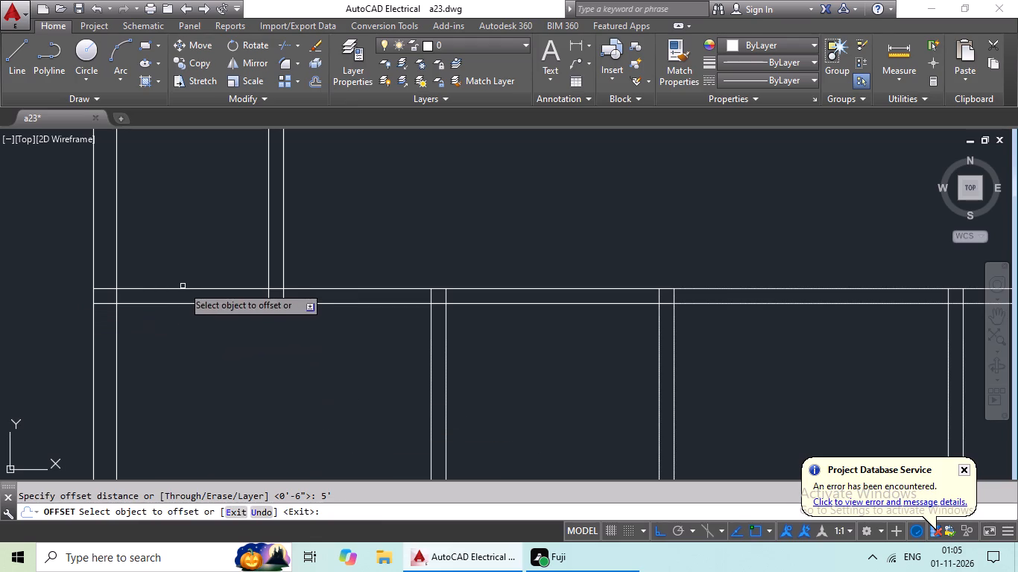
left_click_drag(182, 289, 192, 266)
left_click(196, 252)
scroll(292, 244, "down", 2)
middle_click_drag(324, 229, 317, 264)
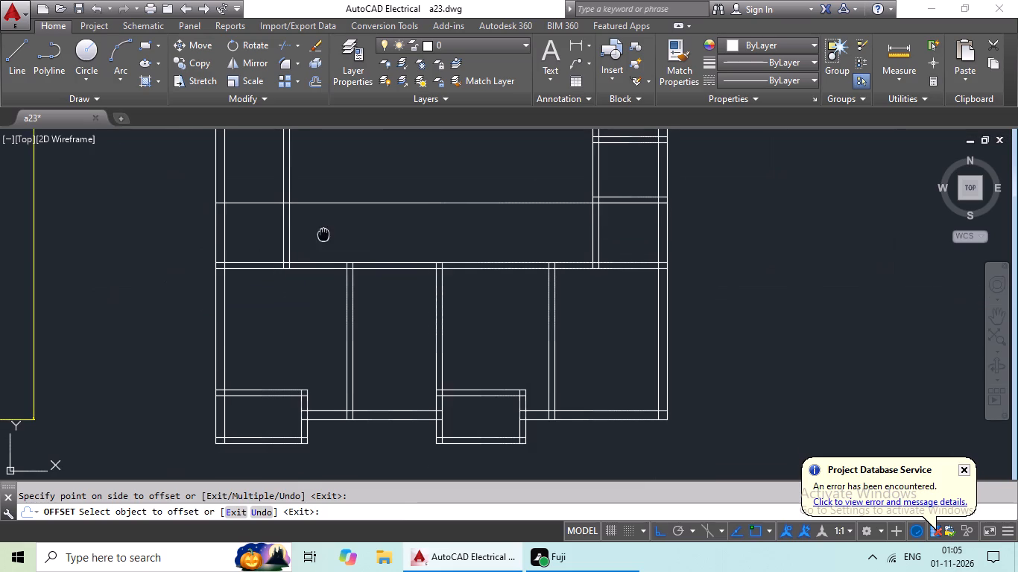
middle_click_drag(317, 264, 317, 265)
key("Escape")
key("Escape")
Offset the new full-width horizontal line 6" upward to form a wall.
key("o")
key("Return")
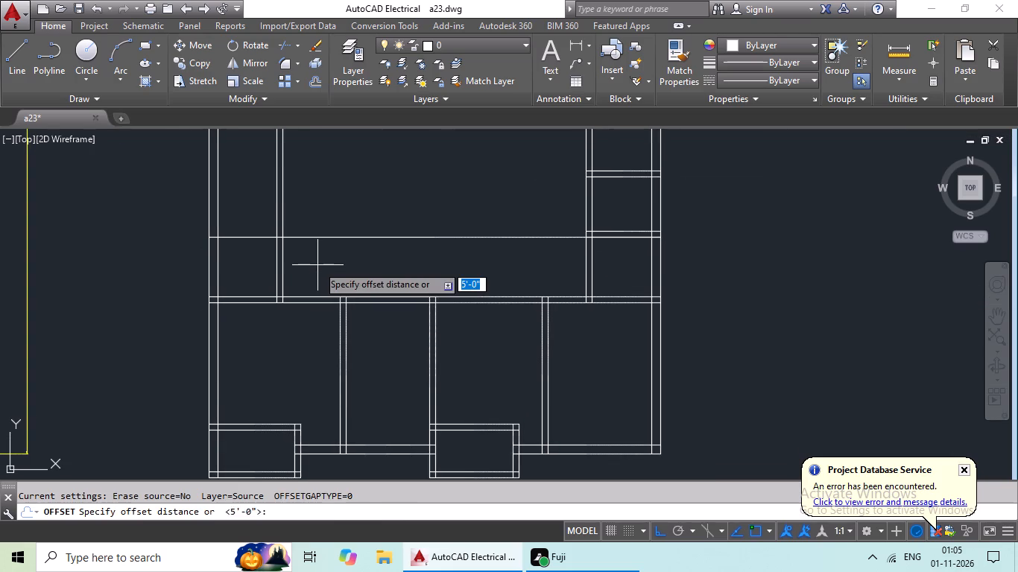
key("6")
key("shift+quotedbl")
key("Return")
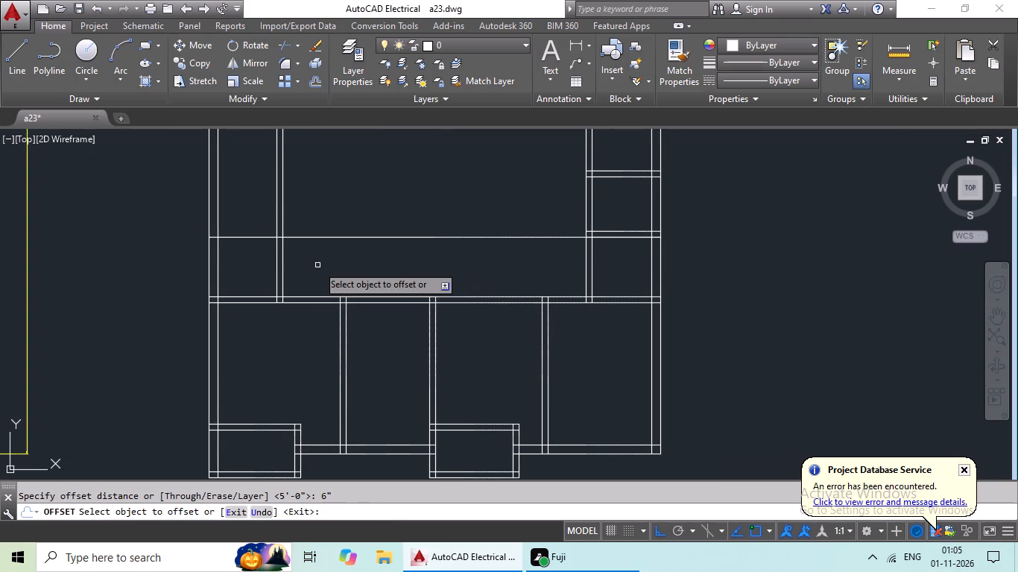
left_click_drag(337, 236, 352, 209)
left_click(360, 189)
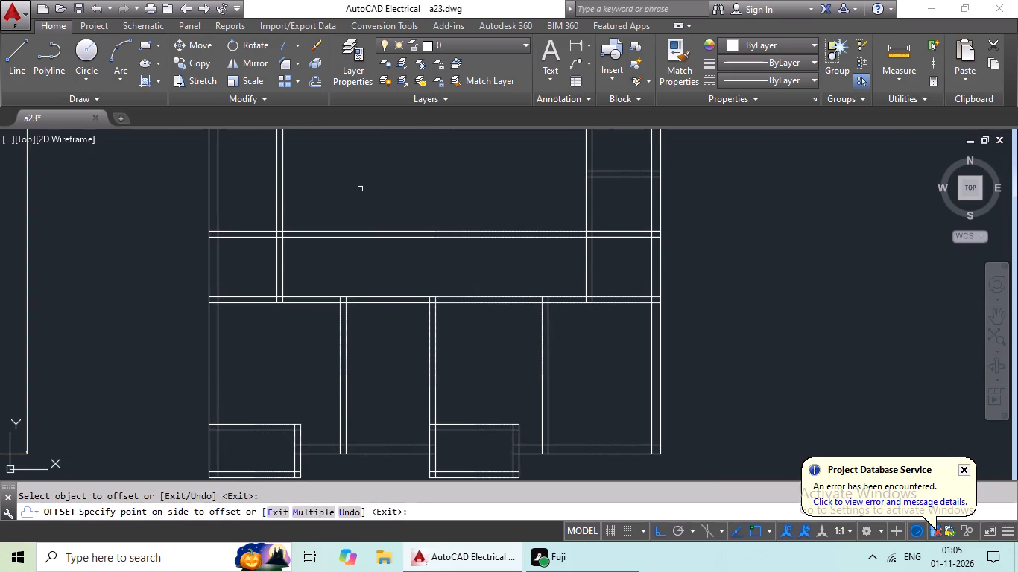
key("Escape")
Offset the upper line of the left-side toilet's upper wall 4'7" upward for the deck above it.
key("o")
key("Return")
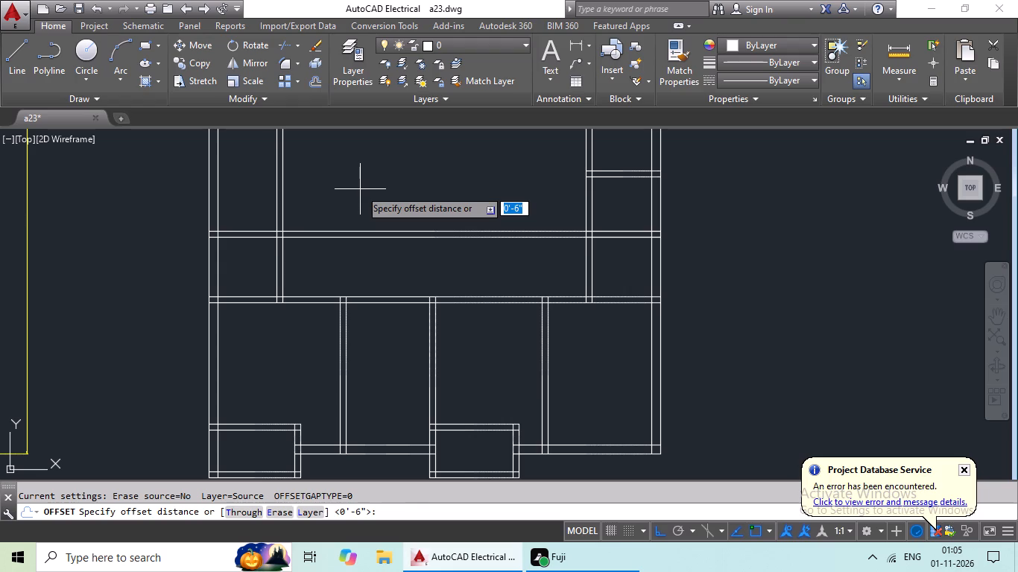
type("4'7\"")
key("Return")
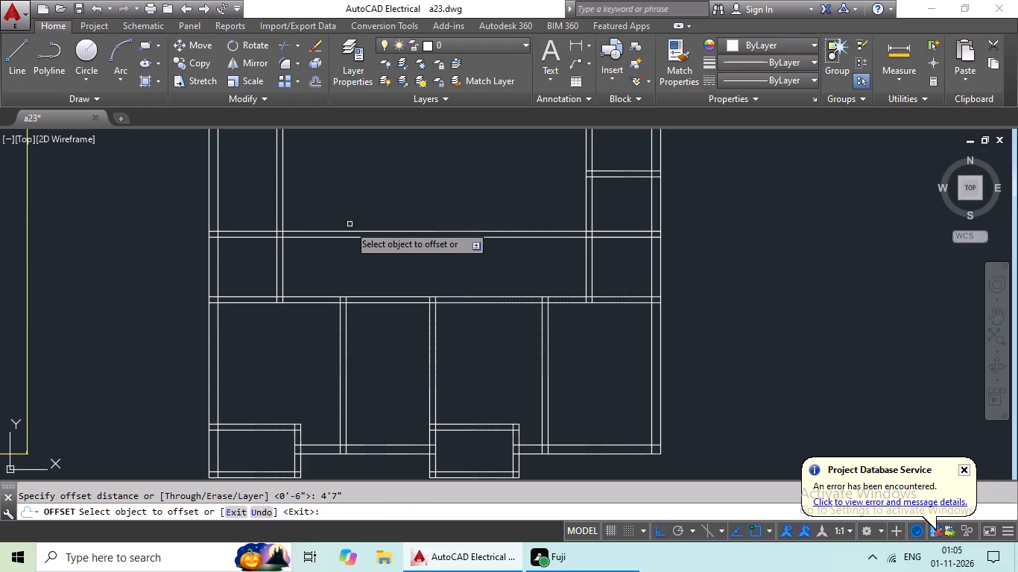
left_click_drag(347, 231, 356, 197)
left_click(358, 190)
key("Escape")
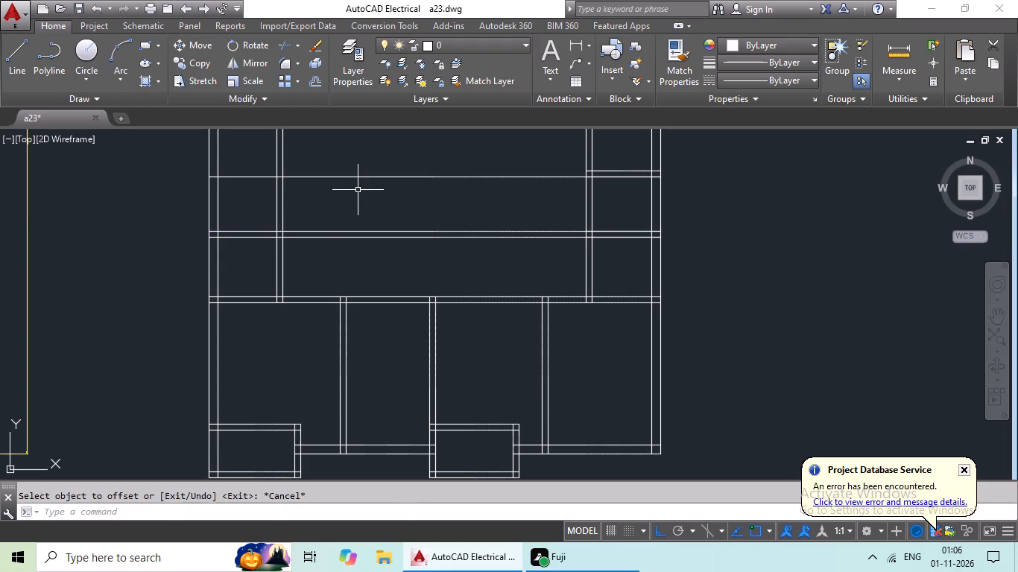
key("Escape")
Offset the new full-width horizontal line 6" upward to form the deck's upper wall.
key("o")
key("Return")
key("6")
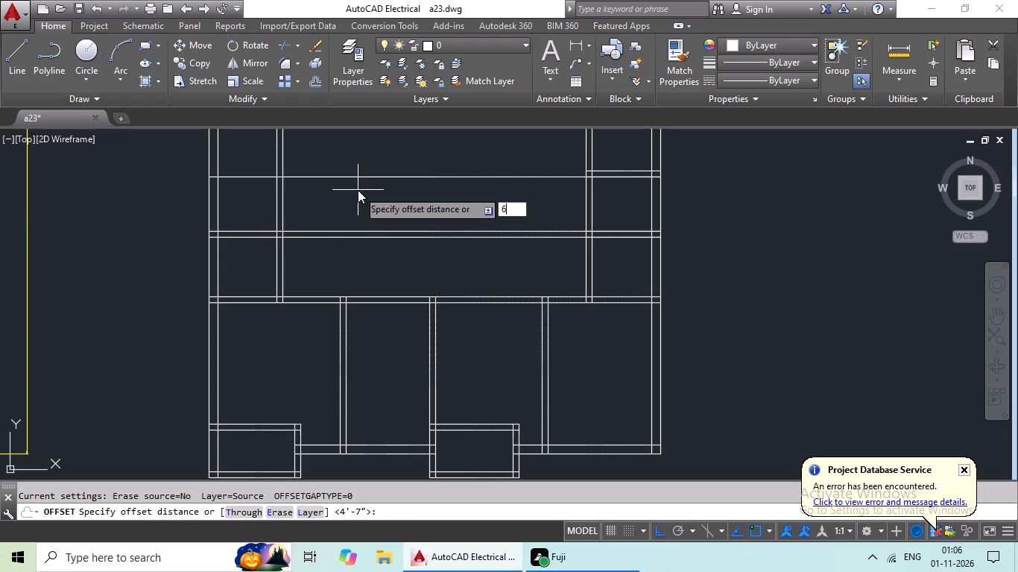
key("shift+quotedbl")
key("Return")
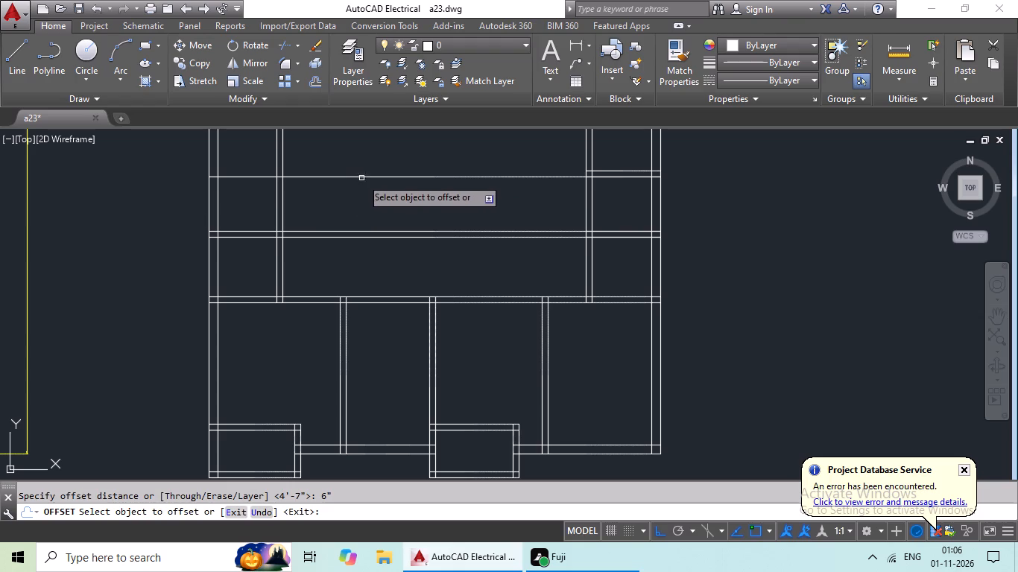
left_click_drag(373, 177, 387, 156)
left_click(396, 136)
key("Escape")
key("Escape")
key("Escape")
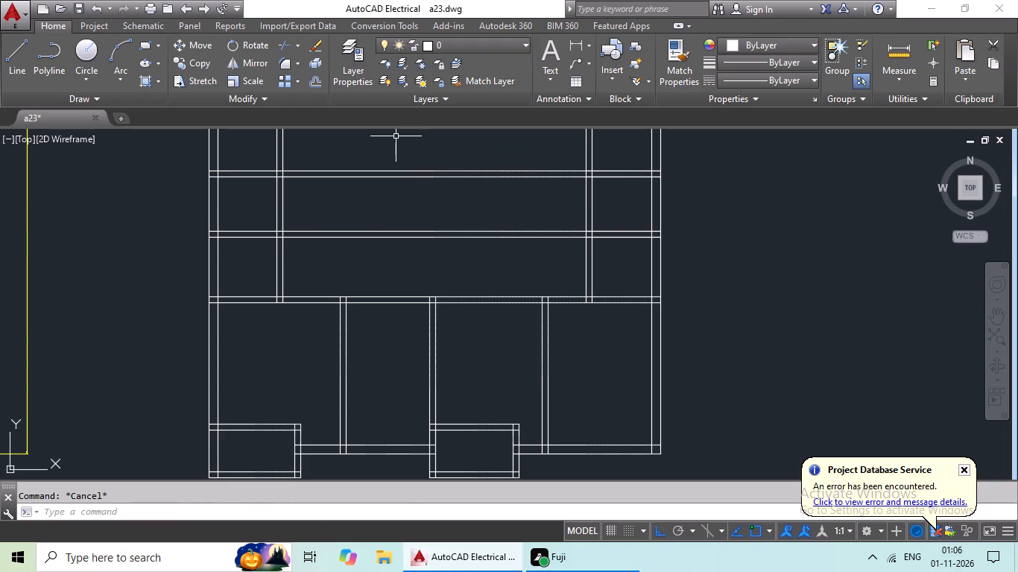
Trim the two upper full-width horizontal wall pairs between the inner left and inner right vertical walls.
key("t")
key("r")
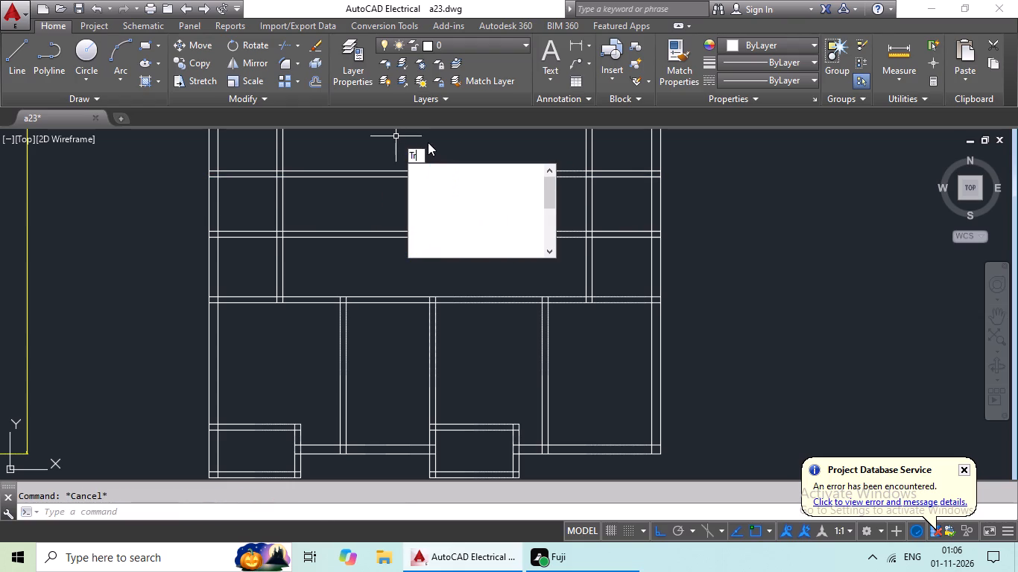
key("space")
key("space")
left_click_drag(449, 142, 417, 256)
left_click(417, 255)
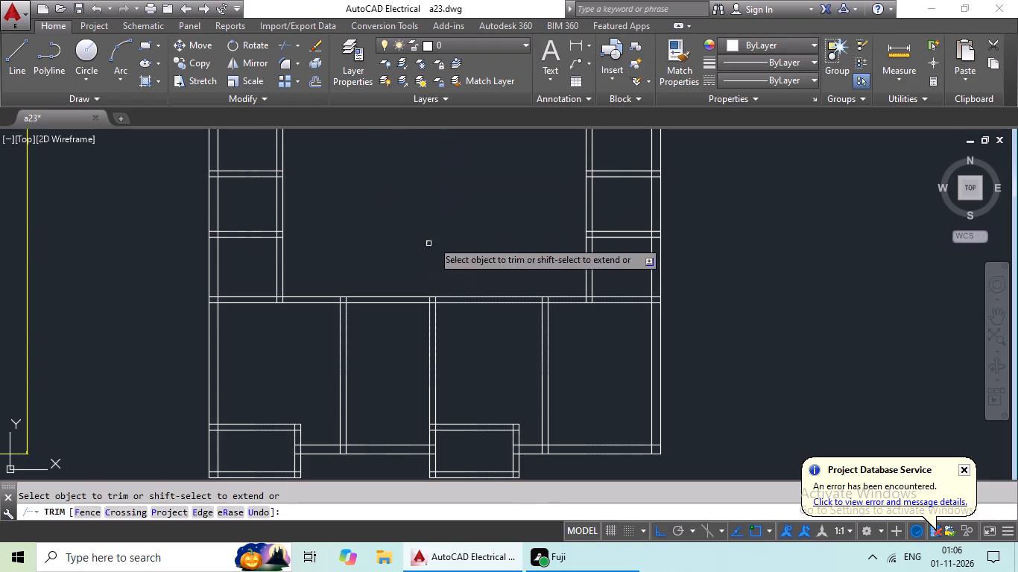
middle_click_drag(455, 210, 452, 286)
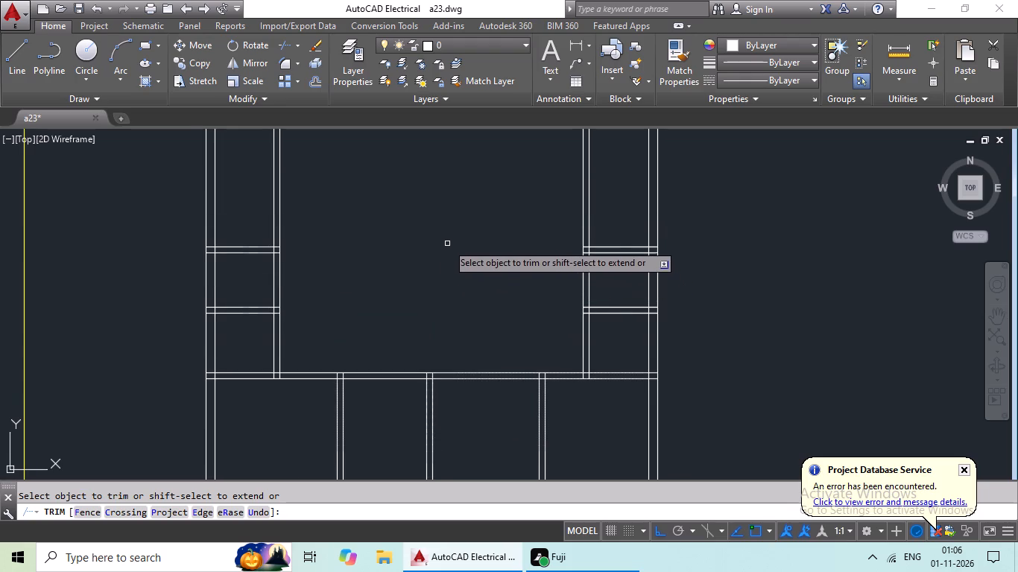
middle_click_drag(447, 244, 428, 270)
key("Escape")
key("Escape")
key("Escape")
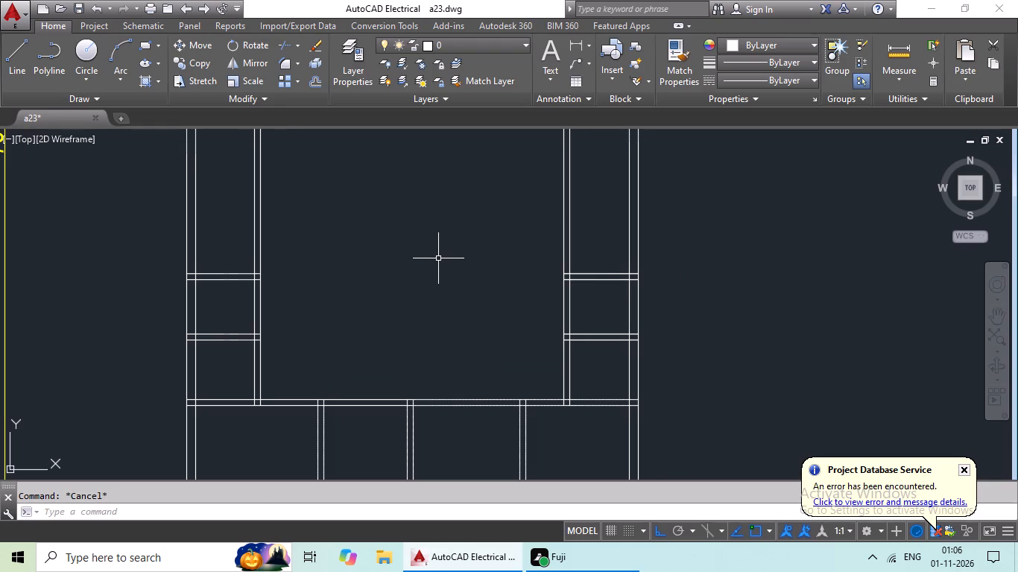
Offset the upper line of the left-side deck's upper wall 6'7" upward for the next small room.
scroll(440, 256, "down", 2)
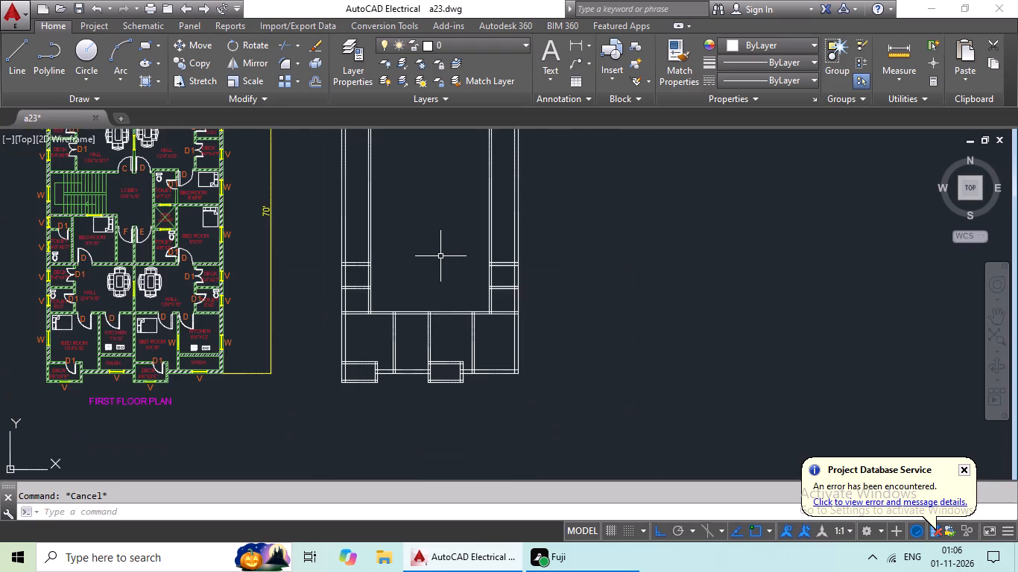
middle_click_drag(440, 255, 402, 290)
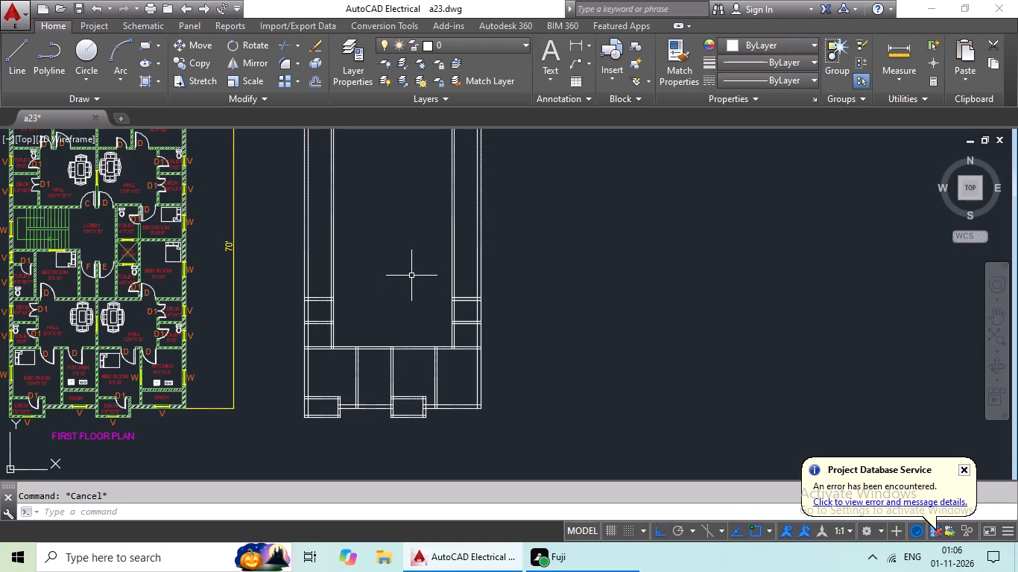
middle_click_drag(377, 273, 325, 276)
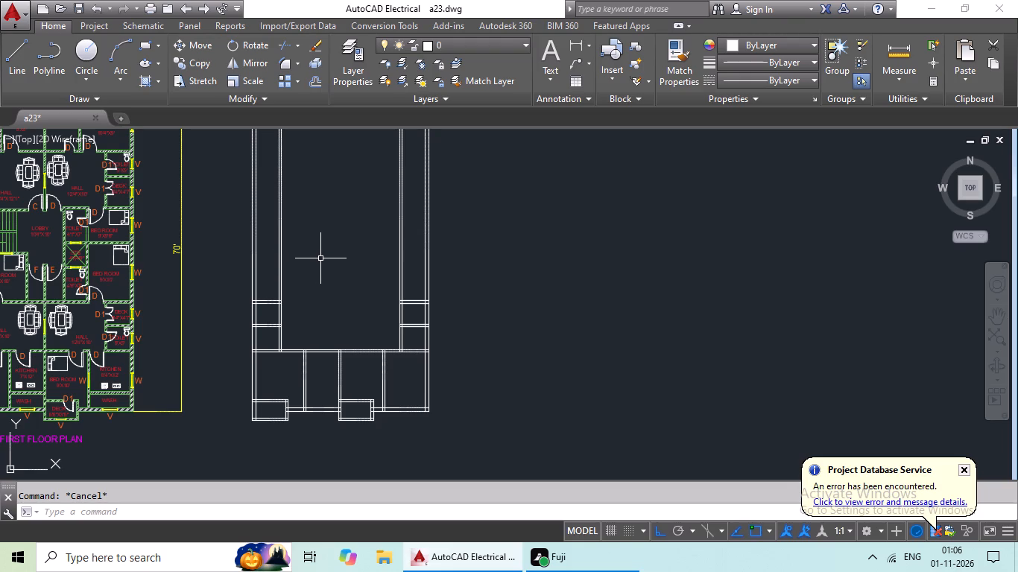
middle_click_drag(320, 235, 409, 231)
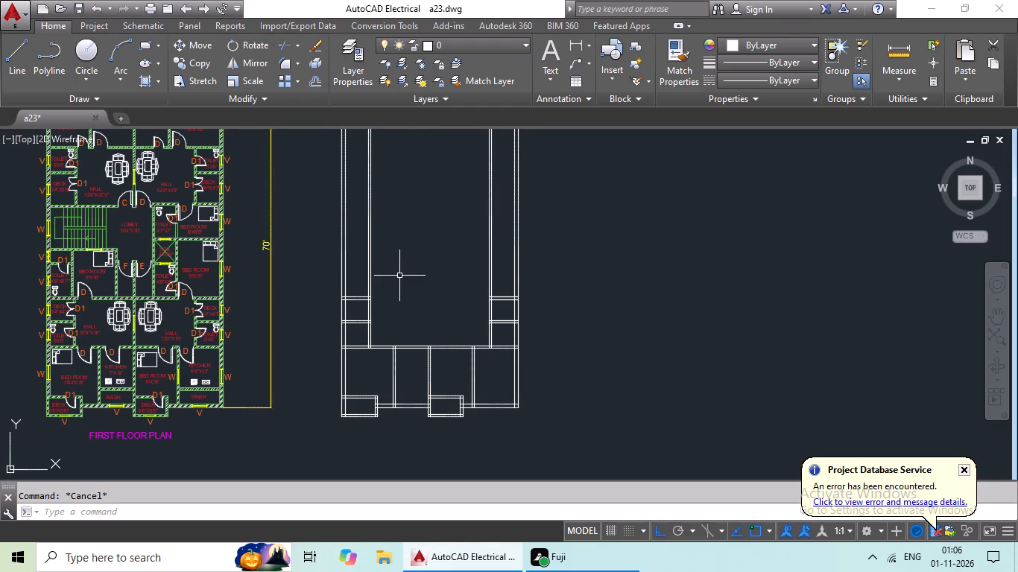
key("Escape")
key("Escape")
key("o")
key("Return")
type("6'7\"")
key("Return")
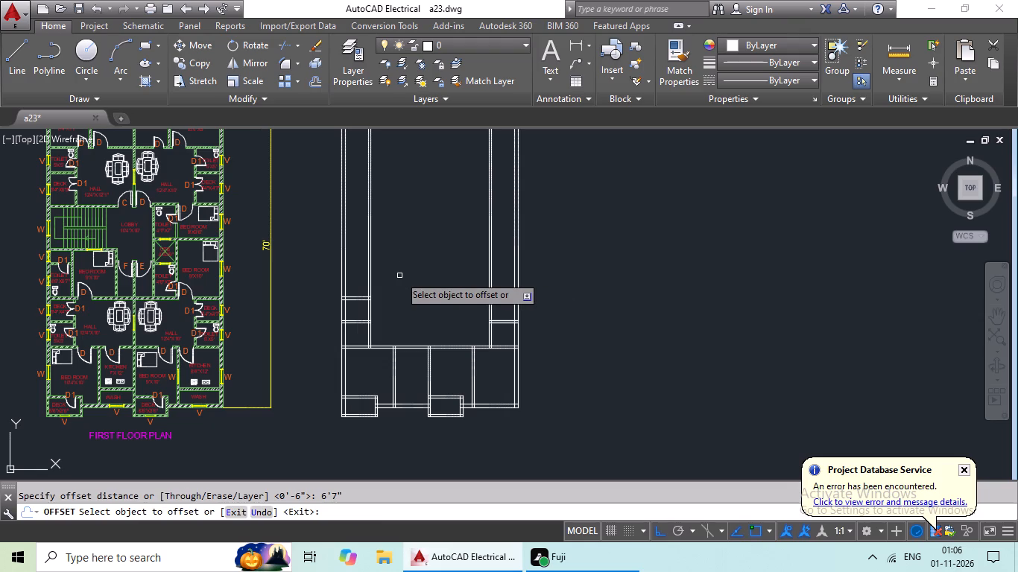
scroll(350, 287, "up", 3)
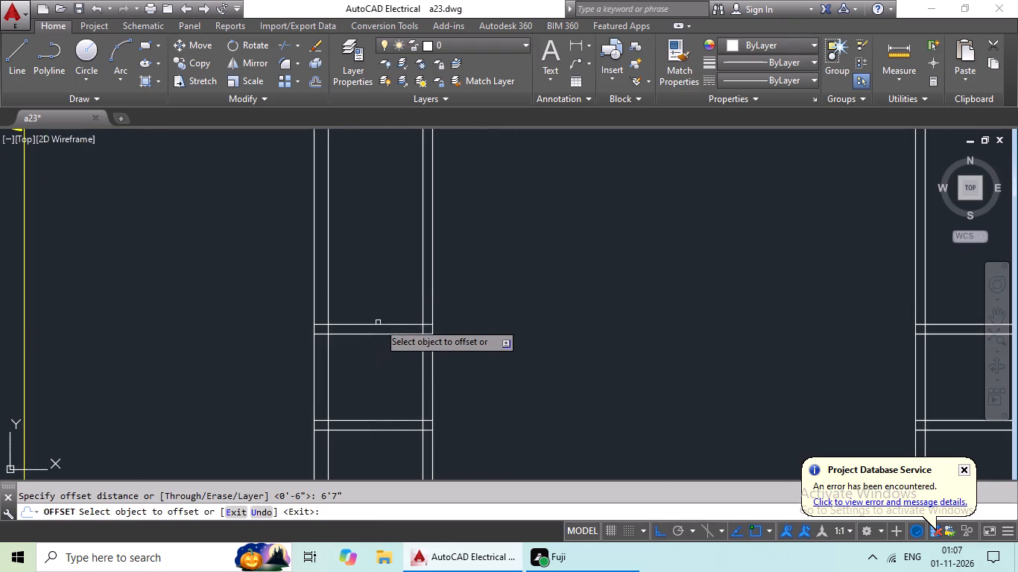
left_click_drag(376, 325, 383, 293)
left_click(379, 247)
key("Escape")
key("Escape")
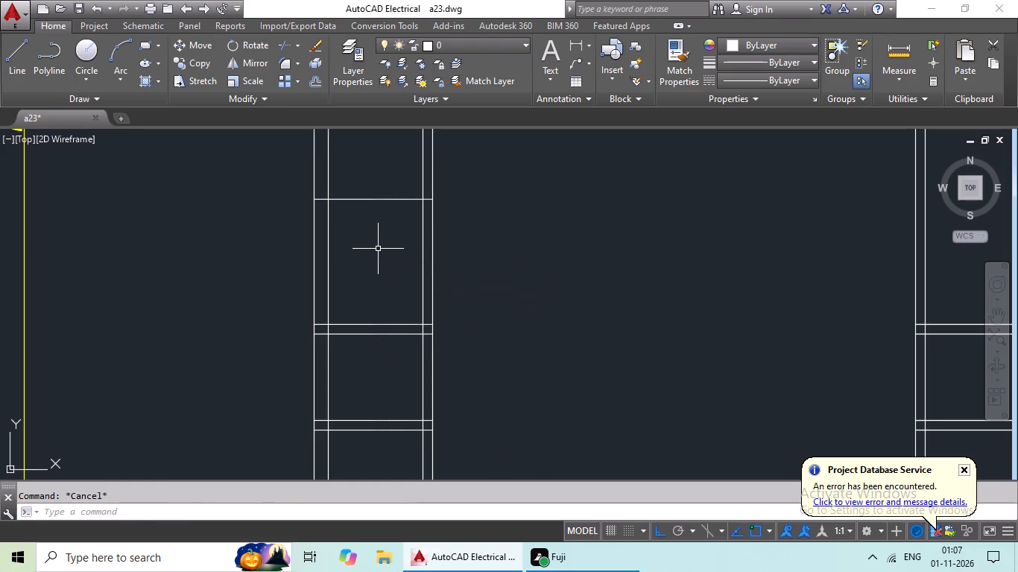
Offset the new short horizontal line on the left side 6" upward to form a wall.
key("o")
key("Return")
type("6\"")
key("Return")
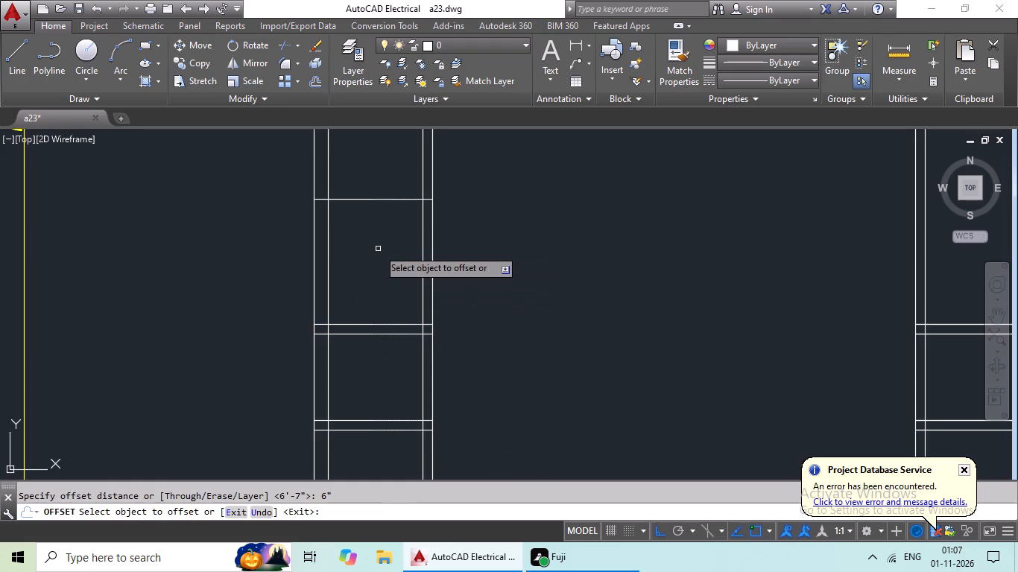
left_click_drag(405, 200, 412, 163)
left_click(412, 163)
scroll(477, 180, "down", 1)
middle_click_drag(478, 183, 372, 223)
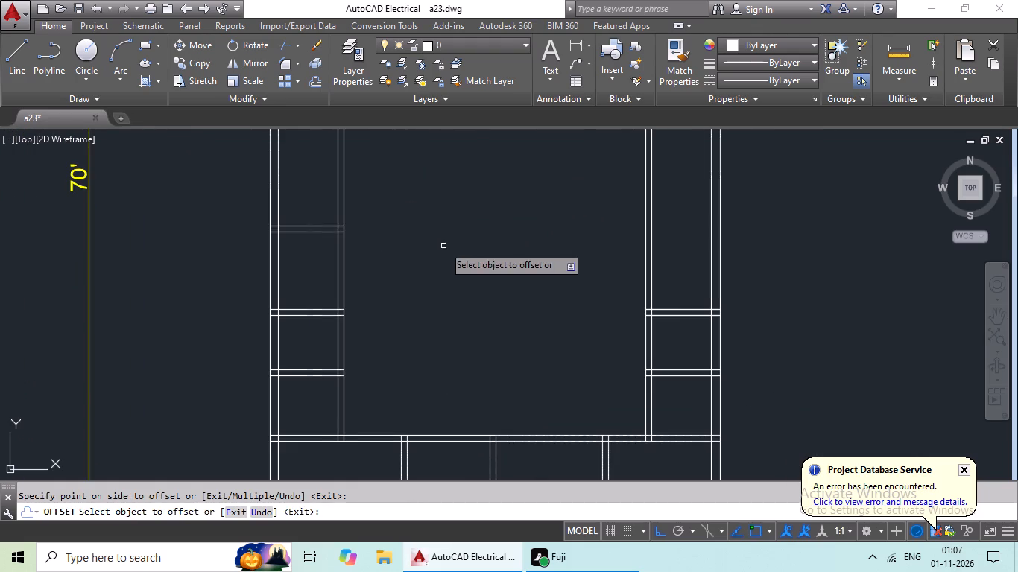
middle_click_drag(397, 252, 300, 267)
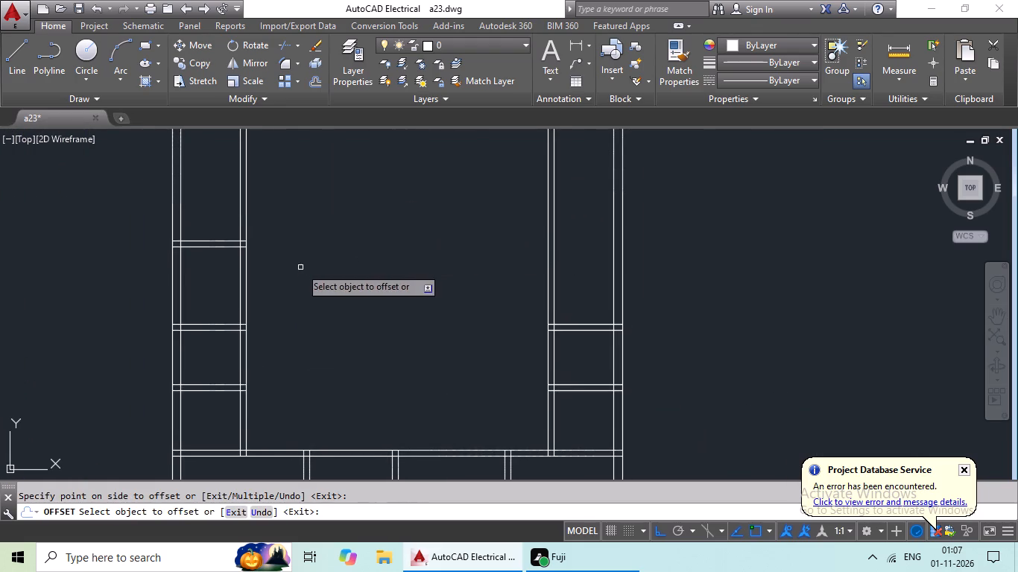